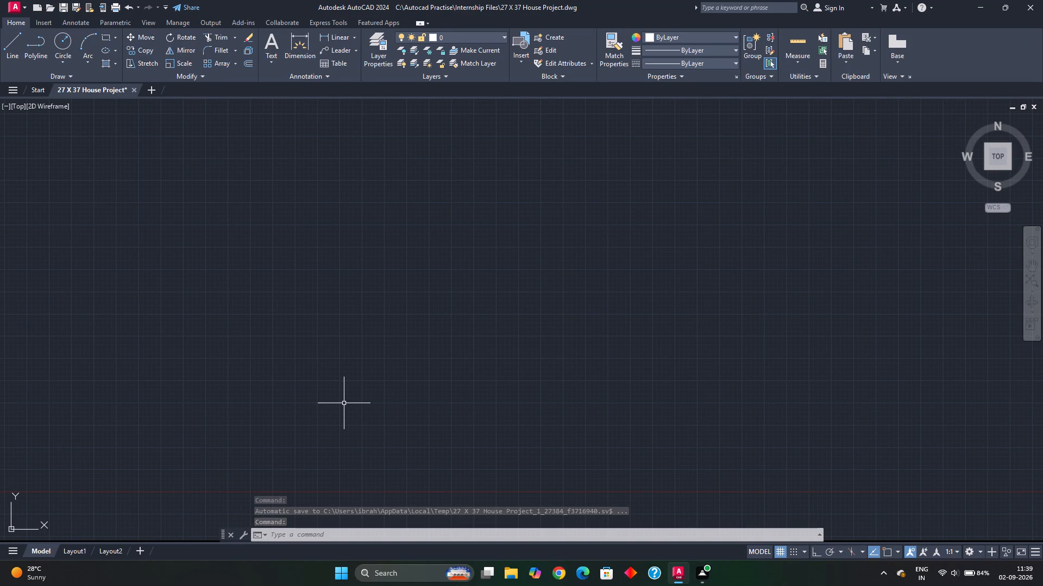
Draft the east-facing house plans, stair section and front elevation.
Draw a rectangle with a length of 37' and a width of 27' in the empty drawing area.
{"action": "type", "text": "rec"}
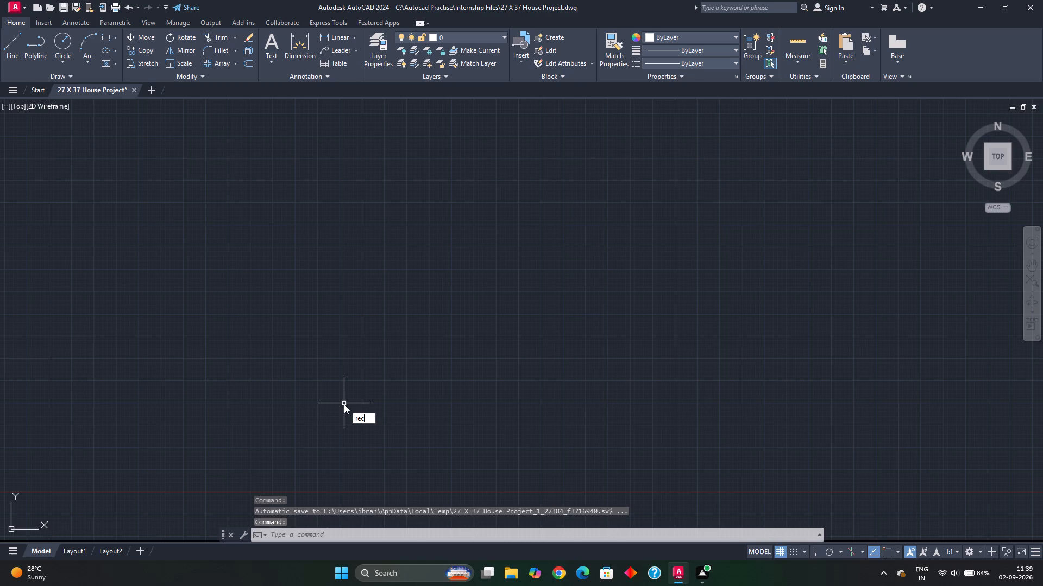
{"action": "key", "text": "Return"}
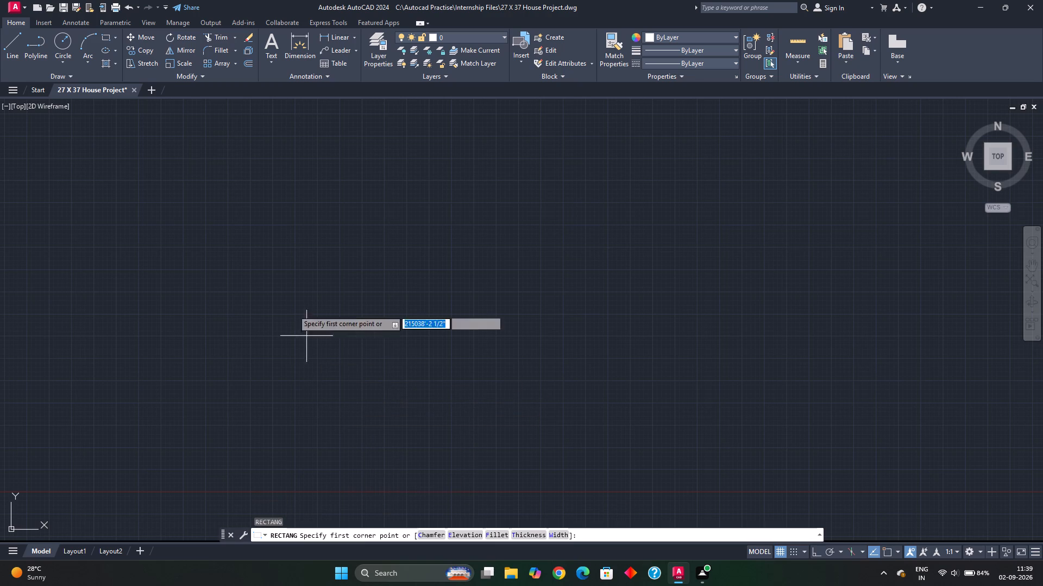
{"action": "left_click", "coordinate": [287, 232]}
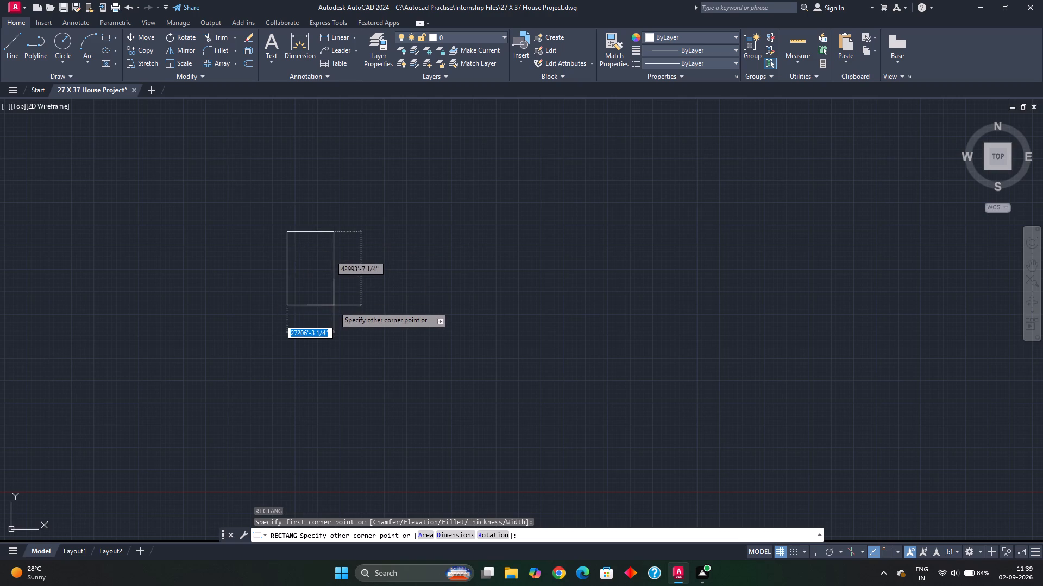
{"action": "key", "text": "d"}
{"action": "key", "text": "Return"}
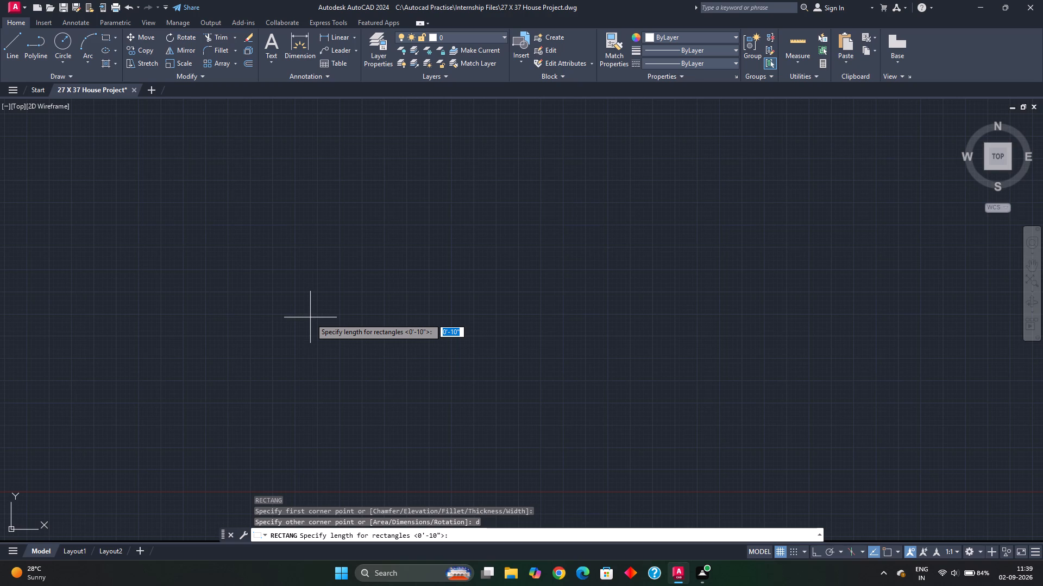
{"action": "type", "text": "37"}
{"action": "key", "text": "apostrophe"}
{"action": "key", "text": "Return"}
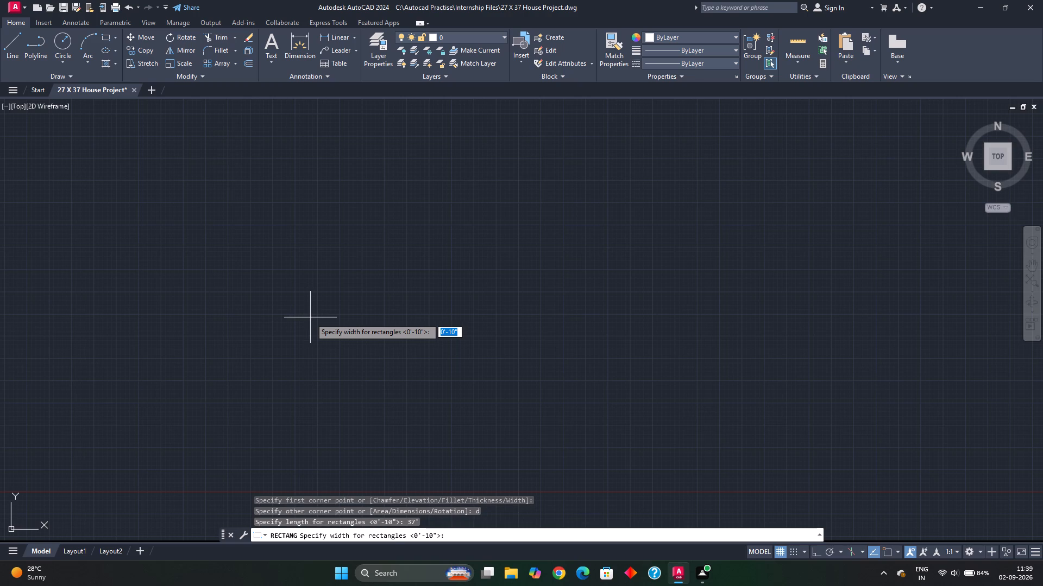
{"action": "type", "text": "27"}
{"action": "key", "text": "apostrophe"}
{"action": "key", "text": "Return"}
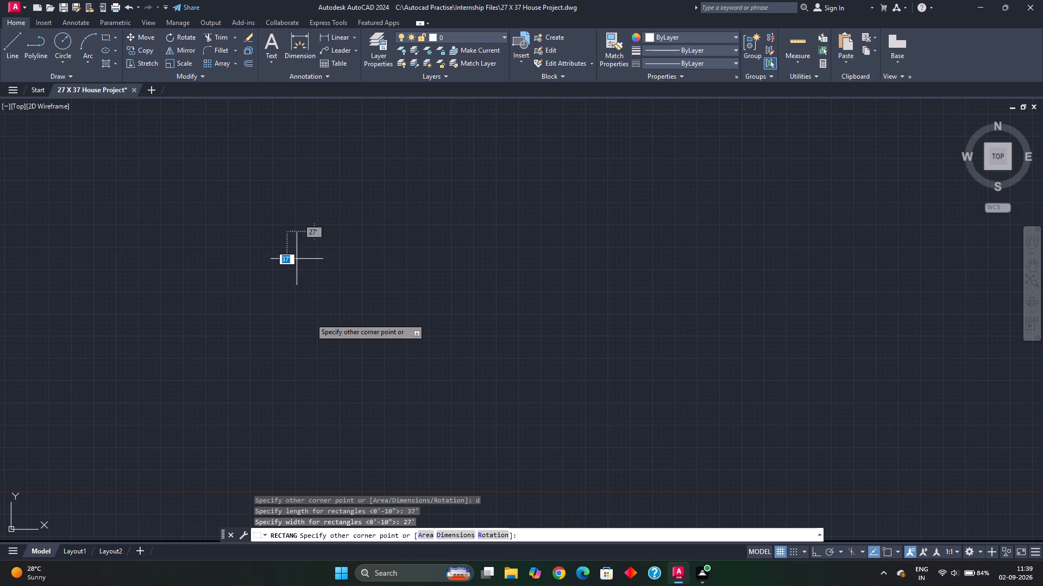
{"action": "scroll", "coordinate": [294, 259], "scroll_direction": "up", "scroll_amount": 5}
{"action": "left_click", "coordinate": [307, 251]}
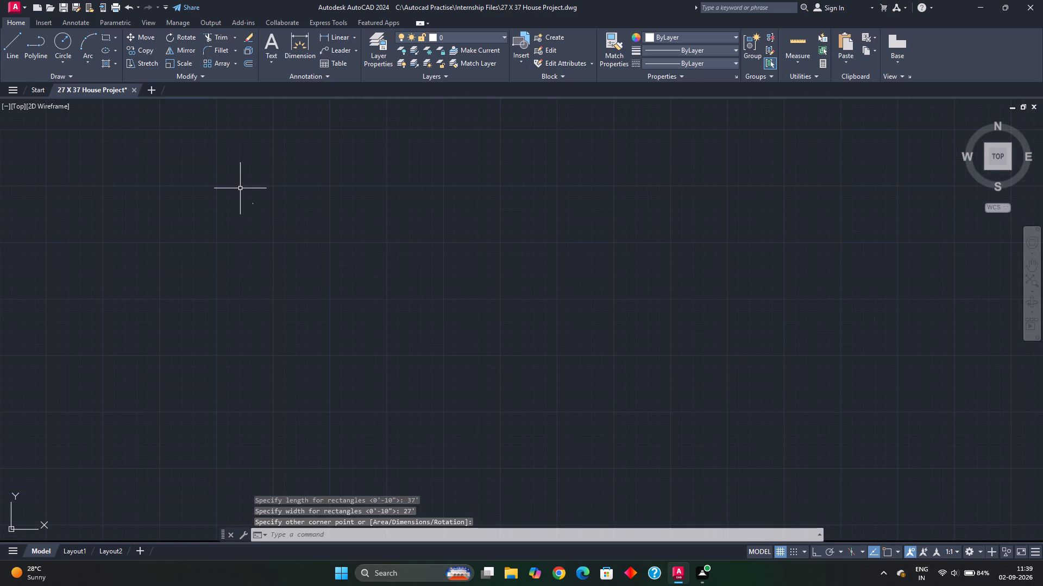
Check the new rectangle's side dimensions with the Quick measuring tool.
{"action": "scroll", "coordinate": [228, 180], "scroll_direction": "up", "scroll_amount": 2}
{"action": "middle_click_drag", "start_coordinate": [244, 218], "coordinate": [312, 231]}
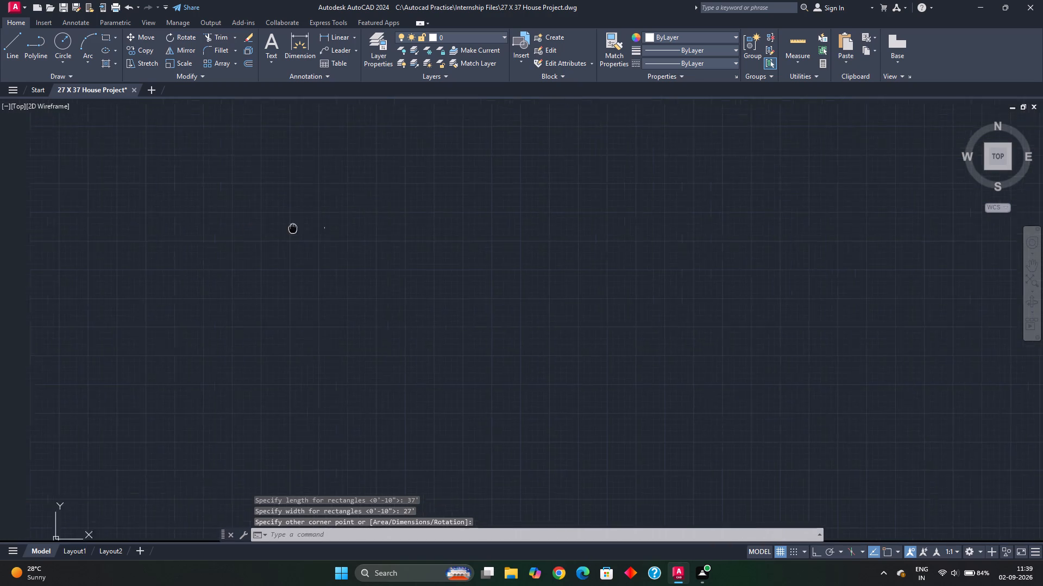
{"action": "middle_click_drag", "start_coordinate": [312, 231], "coordinate": [376, 254]}
{"action": "scroll", "coordinate": [422, 252], "scroll_direction": "up", "scroll_amount": 3}
{"action": "scroll", "coordinate": [361, 272], "scroll_direction": "up", "scroll_amount": 4}
{"action": "middle_click_drag", "start_coordinate": [409, 198], "coordinate": [412, 231]}
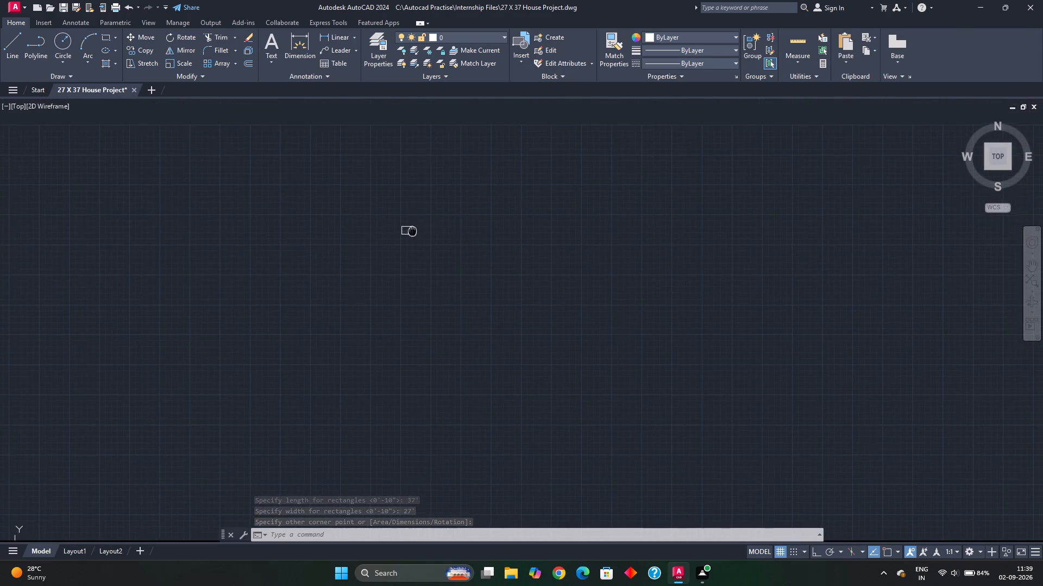
{"action": "middle_click_drag", "start_coordinate": [412, 231], "coordinate": [412, 231]}
{"action": "scroll", "coordinate": [405, 234], "scroll_direction": "up", "scroll_amount": 4}
{"action": "middle_click_drag", "start_coordinate": [399, 240], "coordinate": [398, 288]}
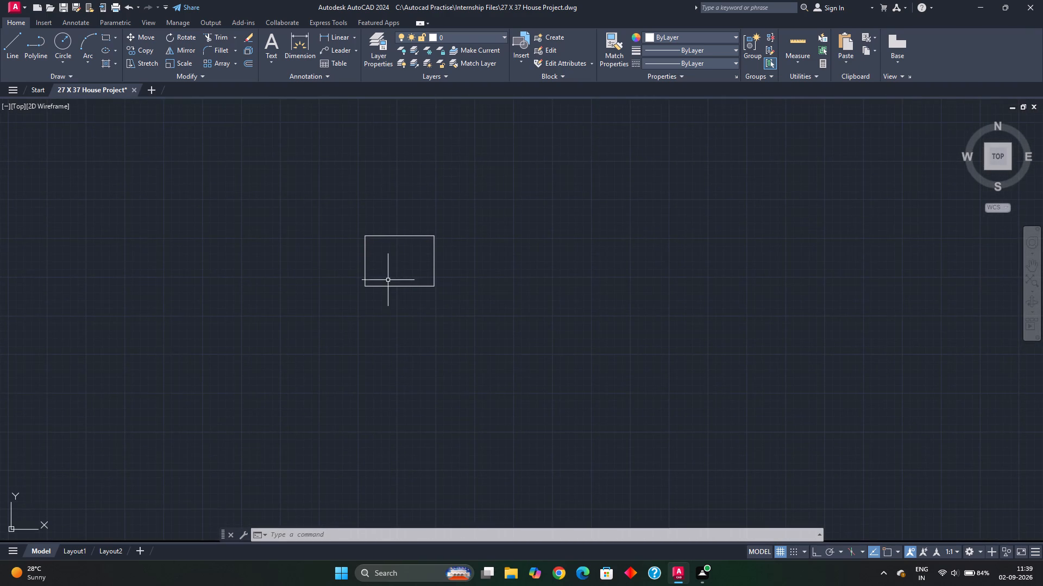
{"action": "middle_click_drag", "start_coordinate": [394, 268], "coordinate": [399, 292]}
{"action": "left_click", "coordinate": [790, 46]}
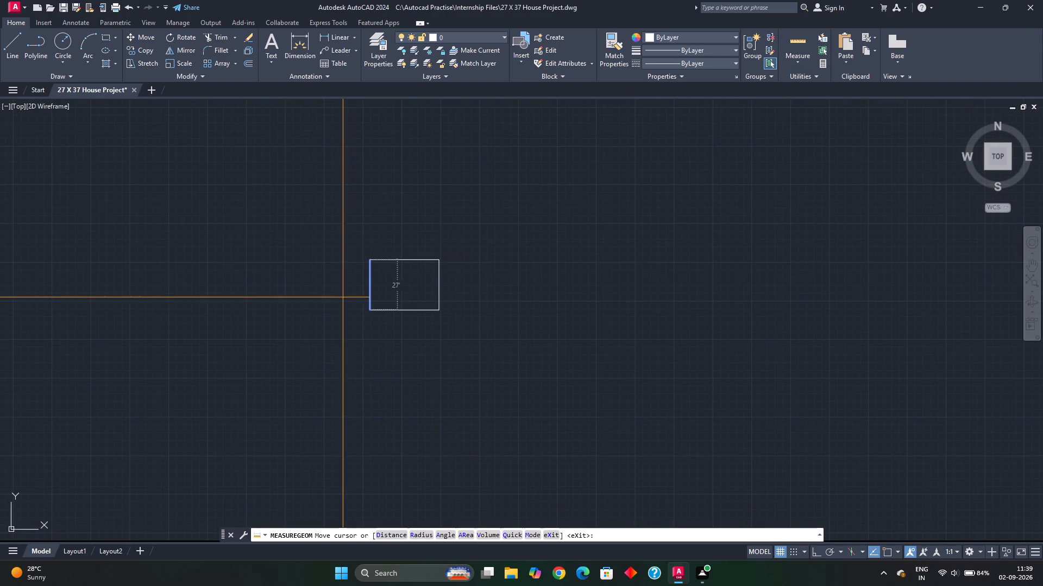
{"action": "key", "text": "Escape"}
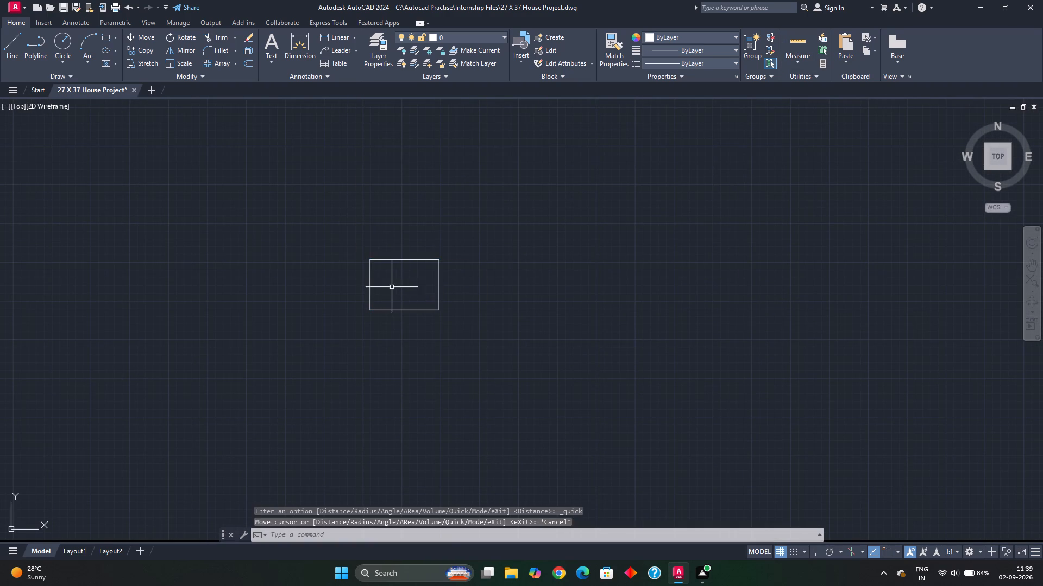
Rotate the rectangle a quarter turn with Ortho mode on so its long sides run vertically.
{"action": "left_click", "coordinate": [324, 244]}
{"action": "left_click", "coordinate": [457, 335]}
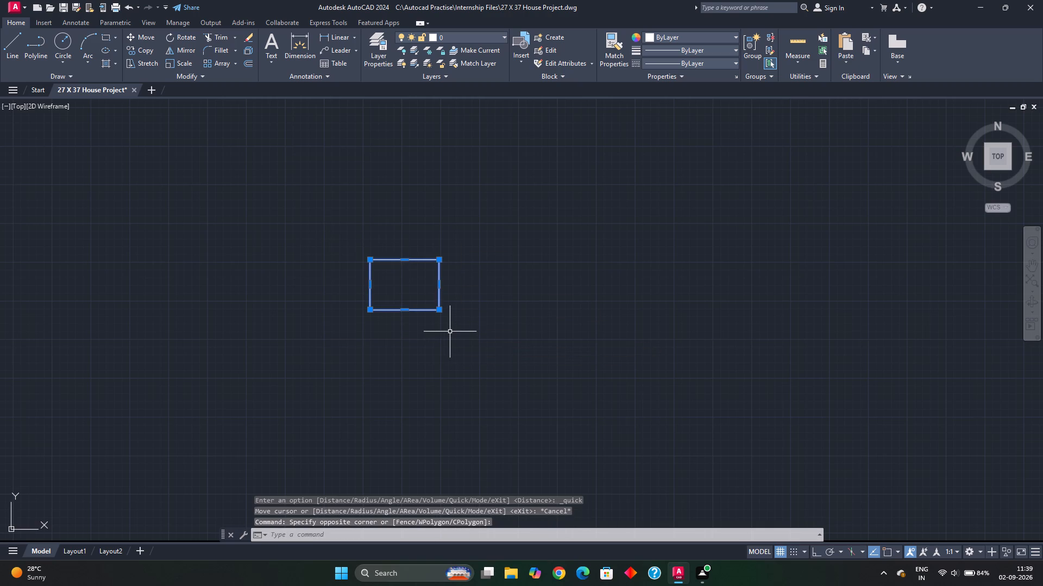
{"action": "type", "text": "ro"}
{"action": "key", "text": "Return"}
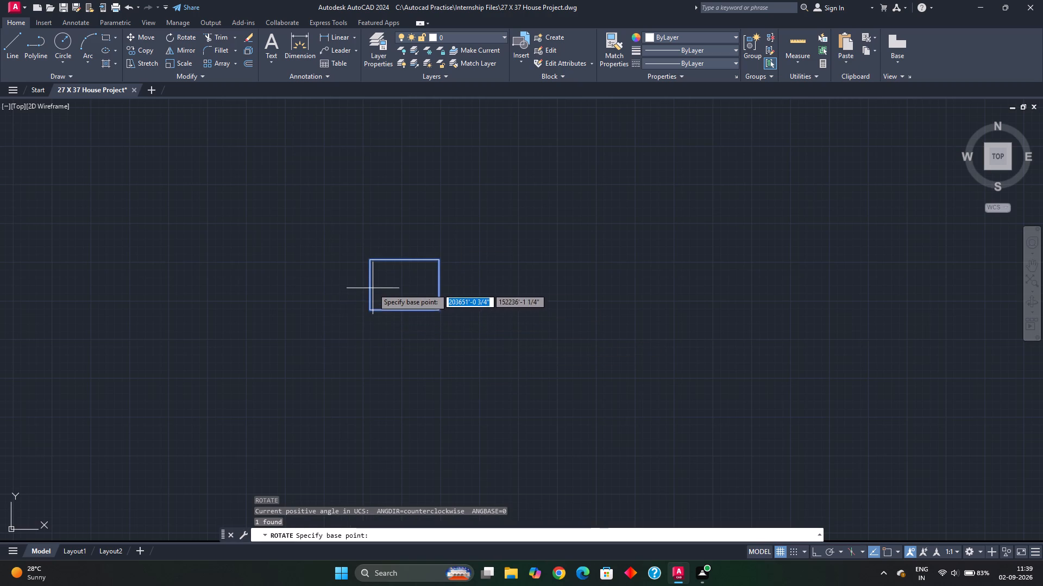
{"action": "left_click_drag", "start_coordinate": [411, 256], "coordinate": [409, 259]}
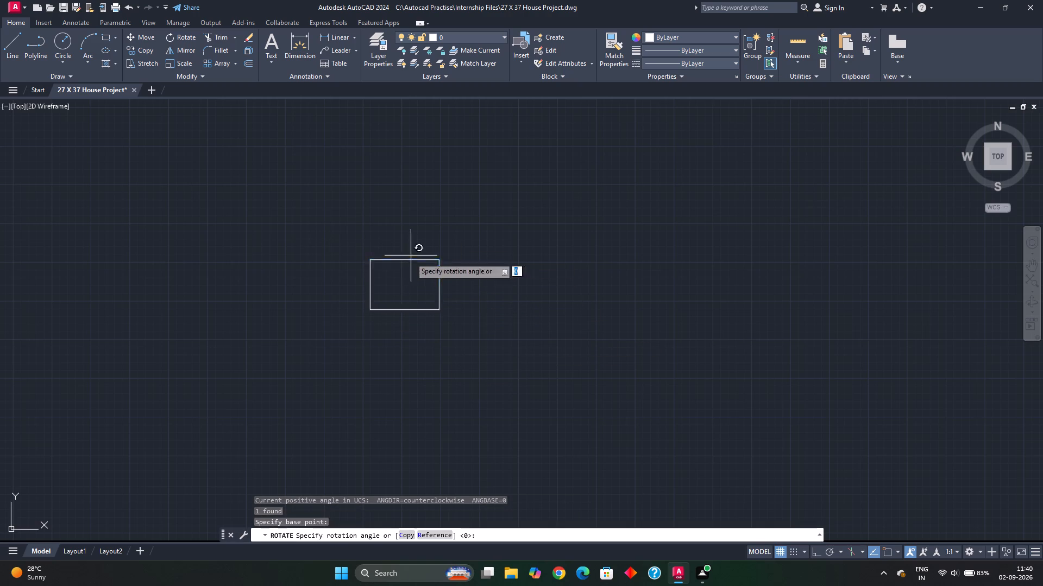
{"action": "left_click_drag", "start_coordinate": [409, 259], "coordinate": [405, 264]}
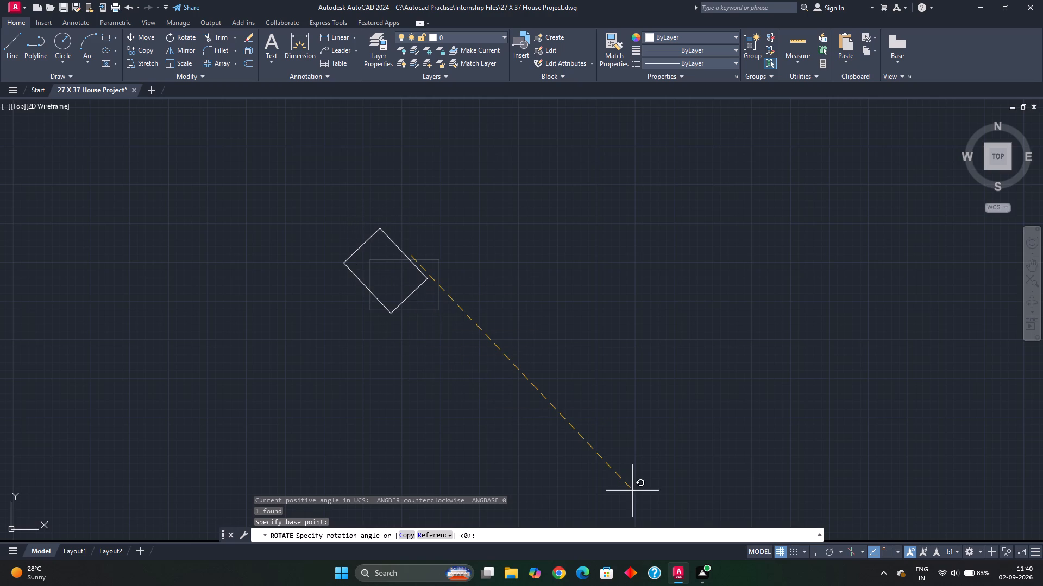
{"action": "left_click", "coordinate": [816, 549]}
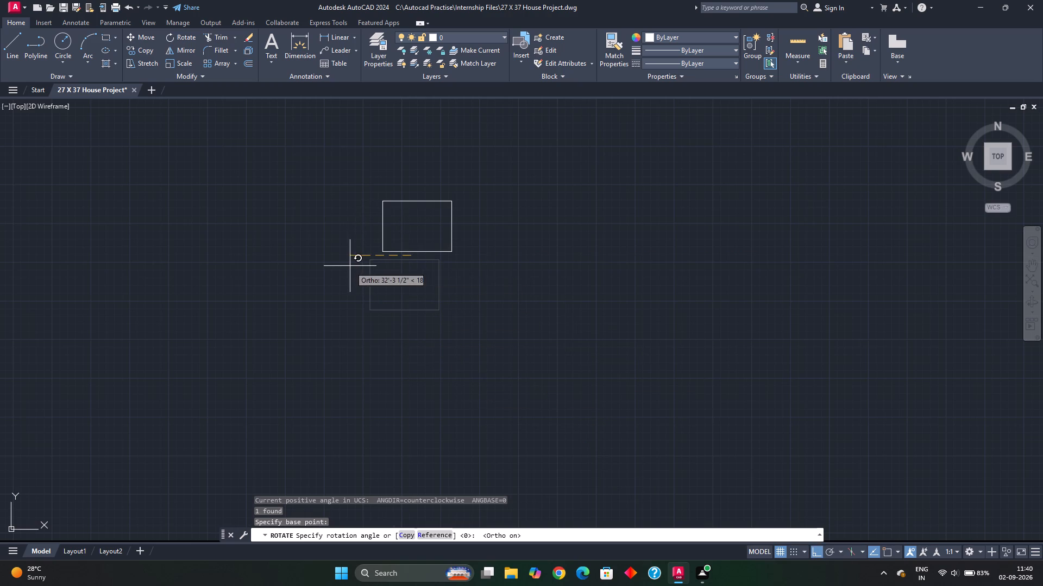
{"action": "left_click", "coordinate": [404, 370]}
Explode the upright rectangle into separate lines.
{"action": "middle_click_drag", "start_coordinate": [418, 316], "coordinate": [511, 349]}
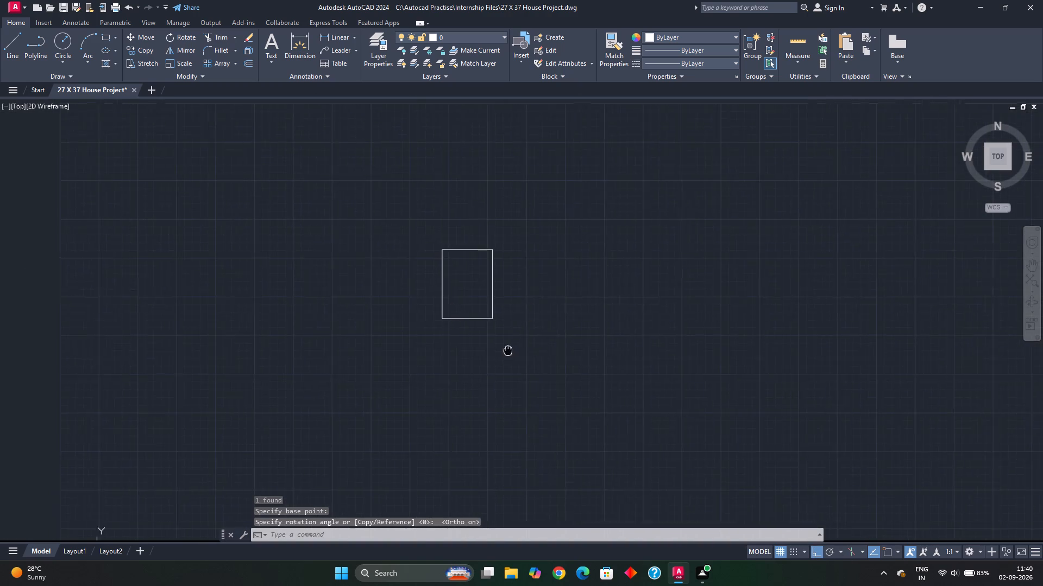
{"action": "scroll", "coordinate": [437, 308], "scroll_direction": "up", "scroll_amount": 2}
{"action": "middle_click_drag", "start_coordinate": [477, 291], "coordinate": [459, 353]}
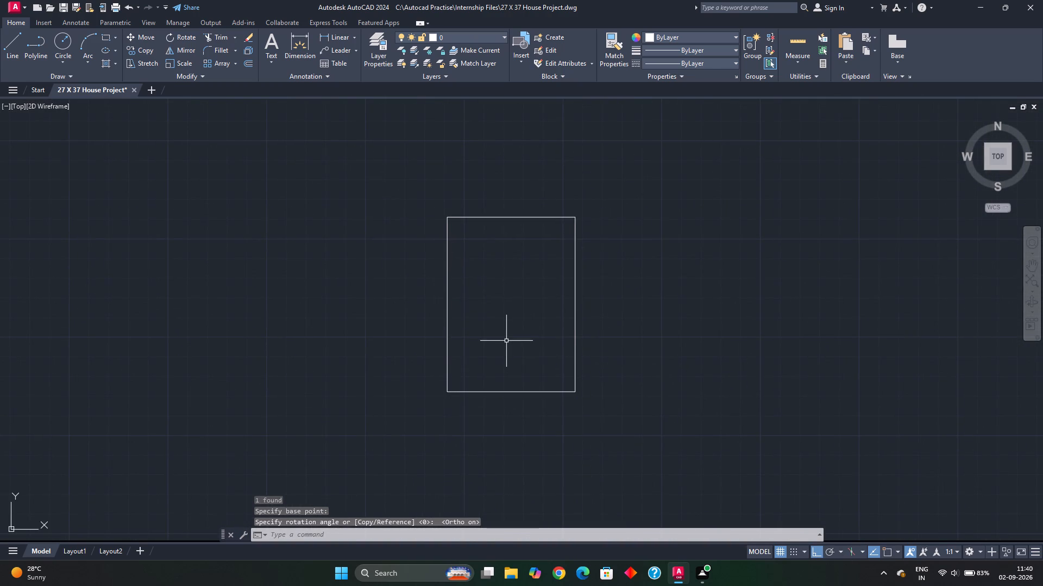
{"action": "scroll", "coordinate": [506, 343], "scroll_direction": "up", "scroll_amount": 2}
{"action": "scroll", "coordinate": [506, 339], "scroll_direction": "down", "scroll_amount": 2}
{"action": "middle_click_drag", "start_coordinate": [506, 336], "coordinate": [503, 351]}
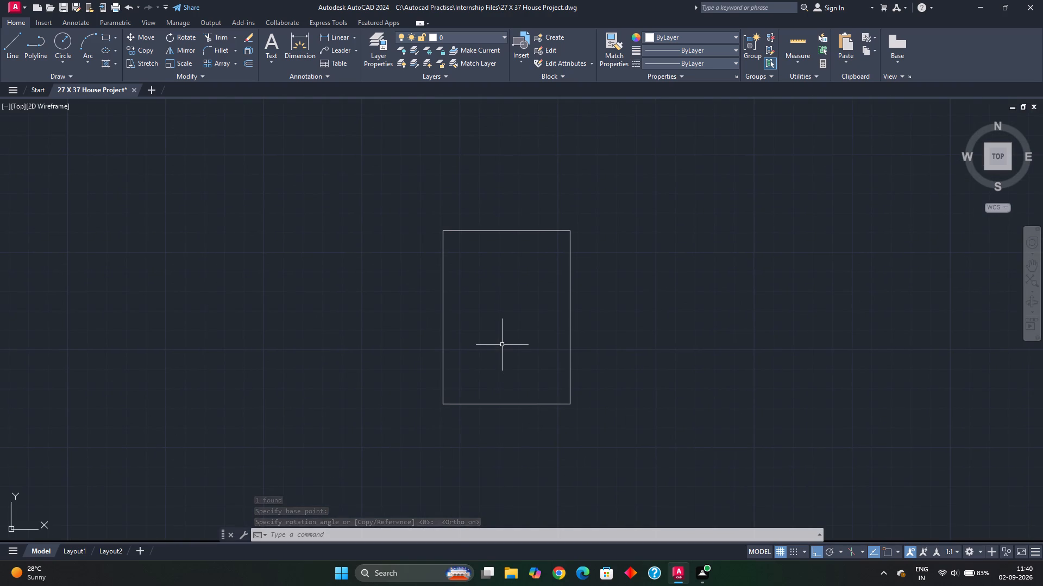
{"action": "key", "text": "Escape"}
{"action": "key", "text": "Escape"}
{"action": "key", "text": "Escape"}
{"action": "left_click", "coordinate": [407, 202]}
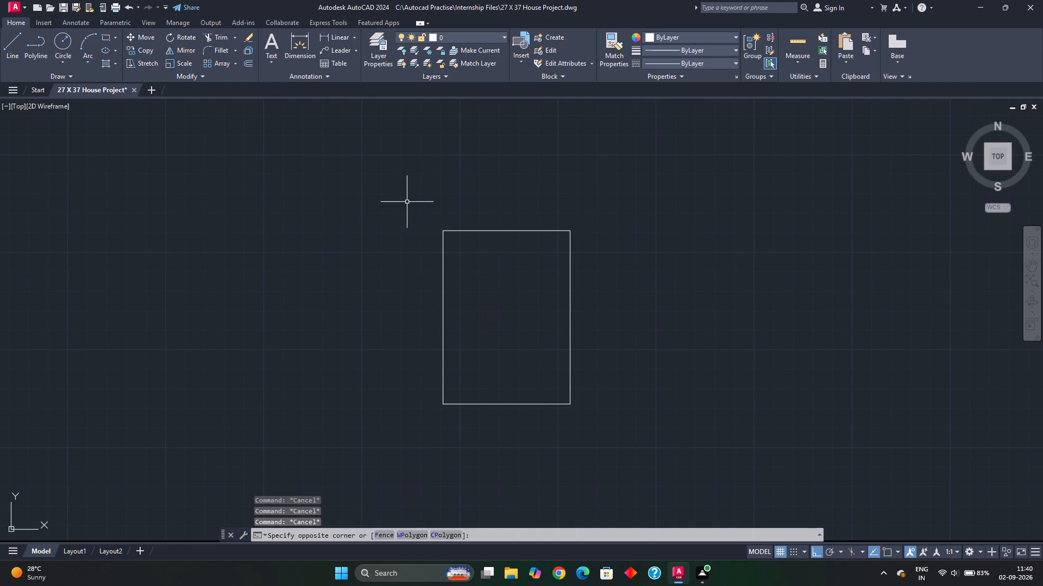
{"action": "left_click", "coordinate": [598, 432]}
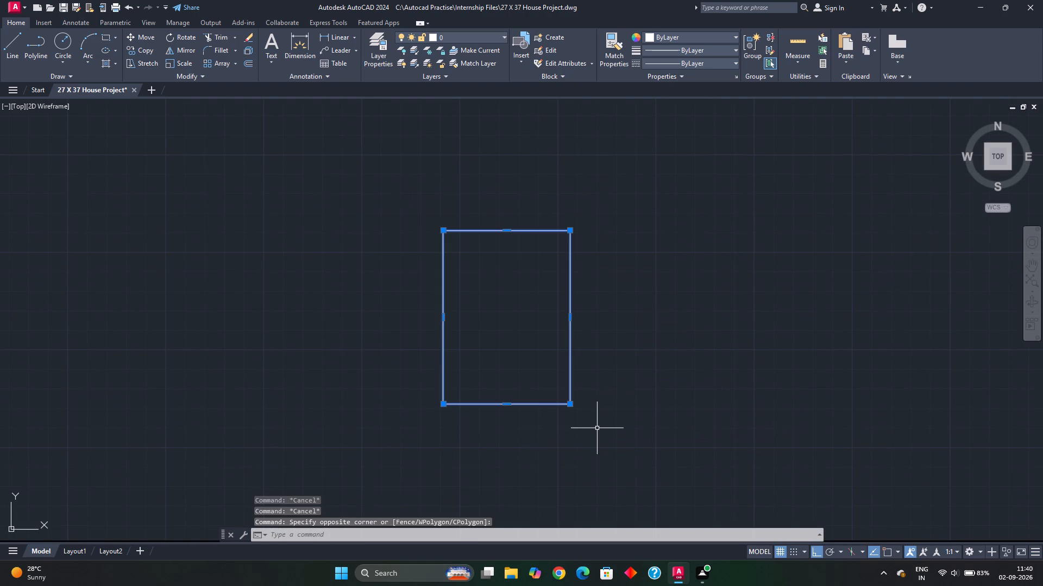
{"action": "key", "text": "x"}
{"action": "key", "text": "Return"}
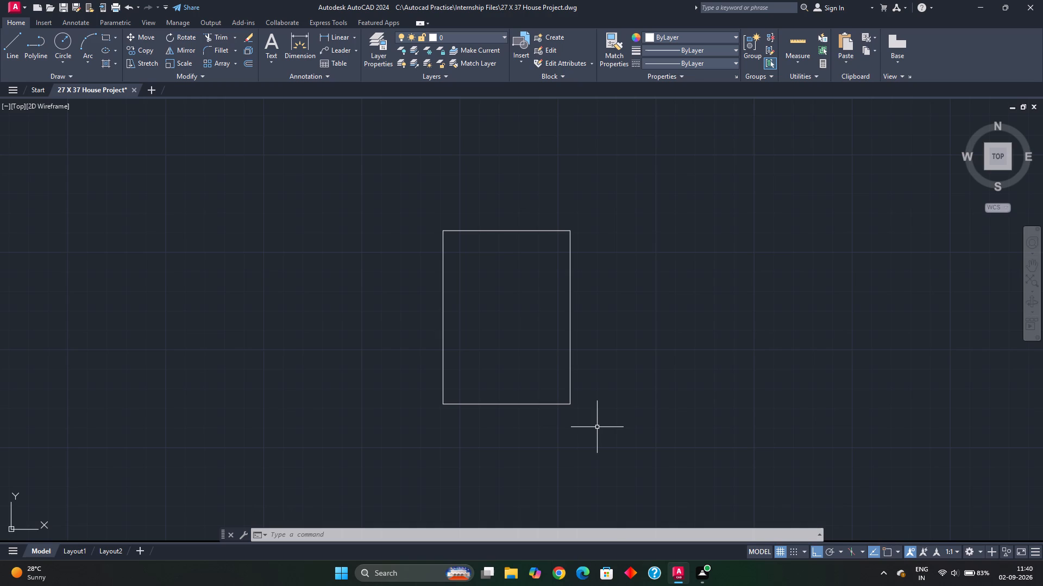
Offset each of the four outline lines 9" inward to form the outer wall thickness.
{"action": "key", "text": "o"}
{"action": "key", "text": "Return"}
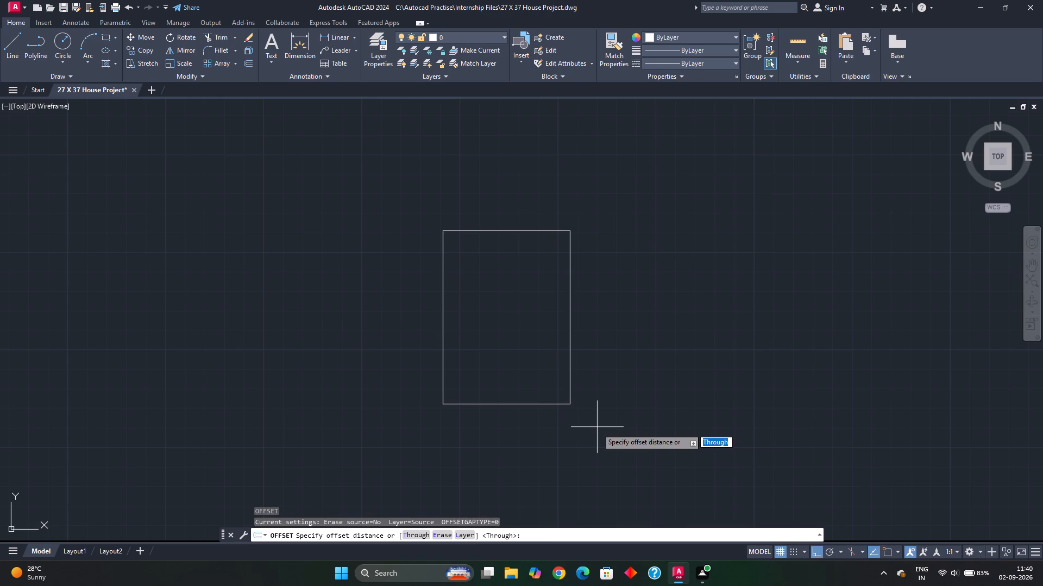
{"action": "type", "text": "9\""}
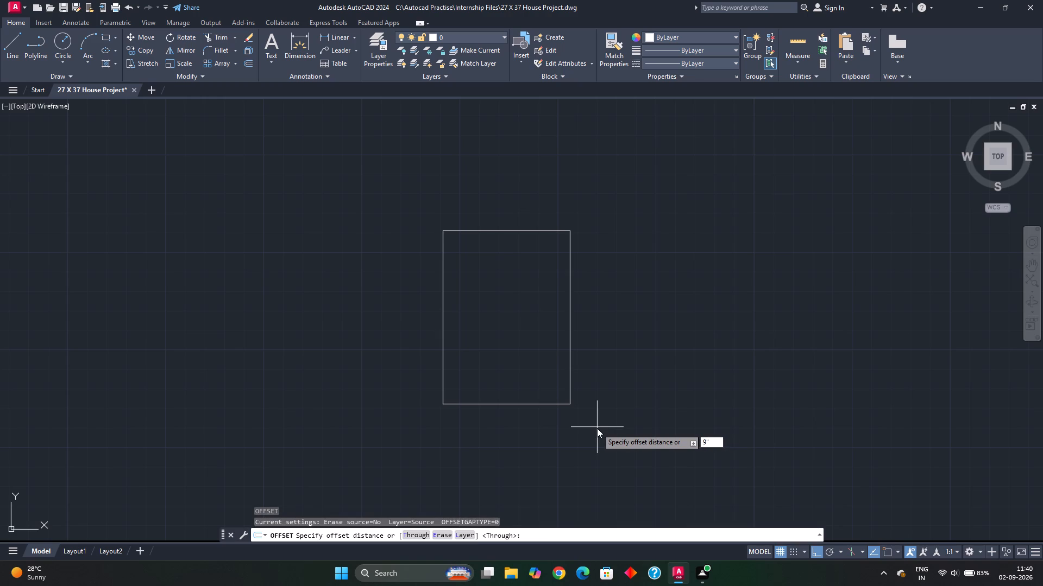
{"action": "key", "text": "Return"}
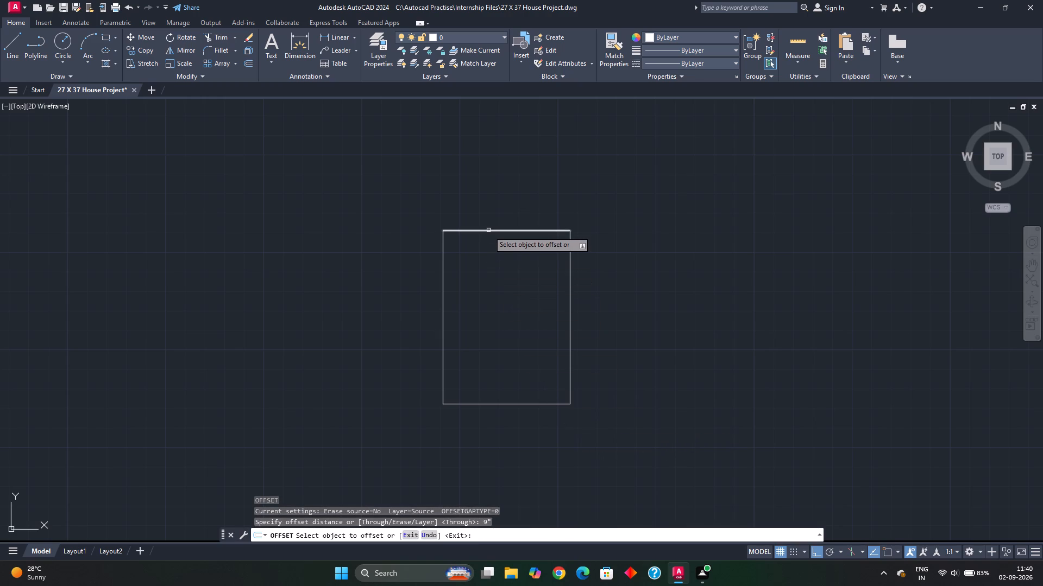
{"action": "left_click", "coordinate": [488, 231]}
{"action": "left_click", "coordinate": [489, 262]}
{"action": "left_click", "coordinate": [442, 277]}
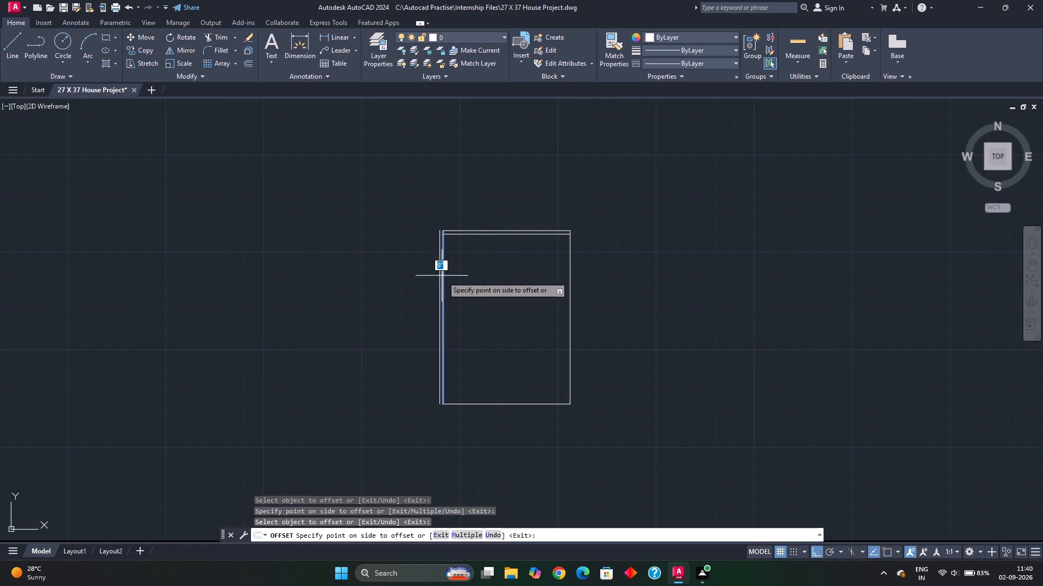
{"action": "left_click", "coordinate": [470, 285]}
{"action": "left_click", "coordinate": [488, 406]}
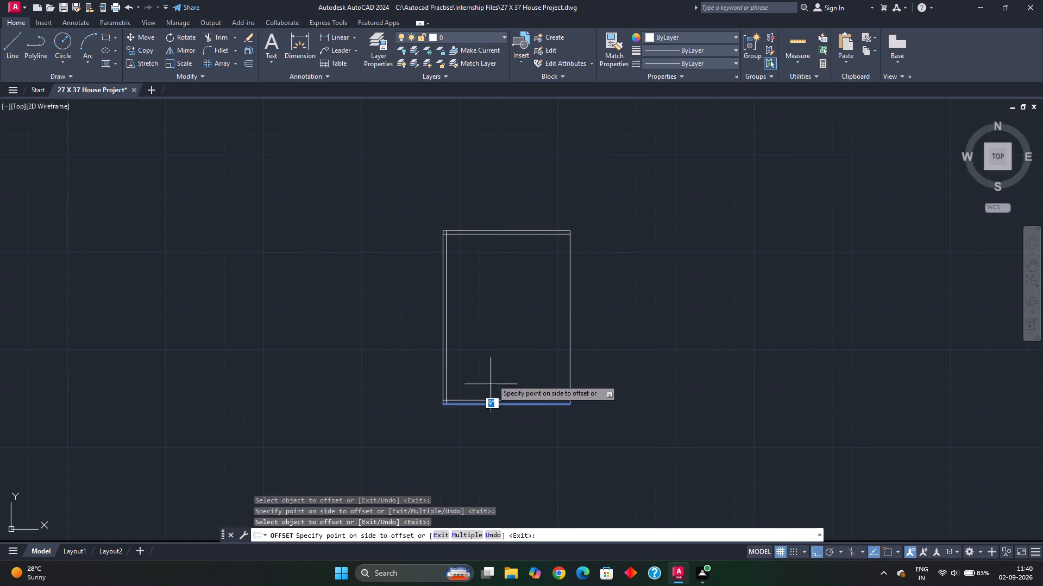
{"action": "left_click", "coordinate": [493, 379]}
{"action": "left_click", "coordinate": [571, 372]}
{"action": "left_click", "coordinate": [536, 369]}
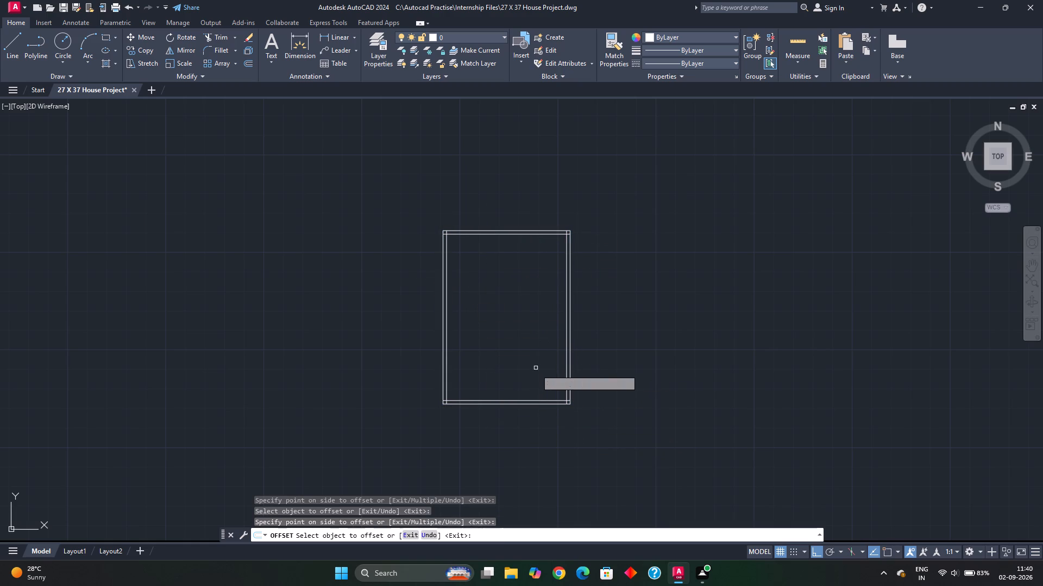
{"action": "middle_click_drag", "start_coordinate": [493, 266], "coordinate": [533, 275]}
{"action": "key", "text": "Escape"}
{"action": "key", "text": "Escape"}
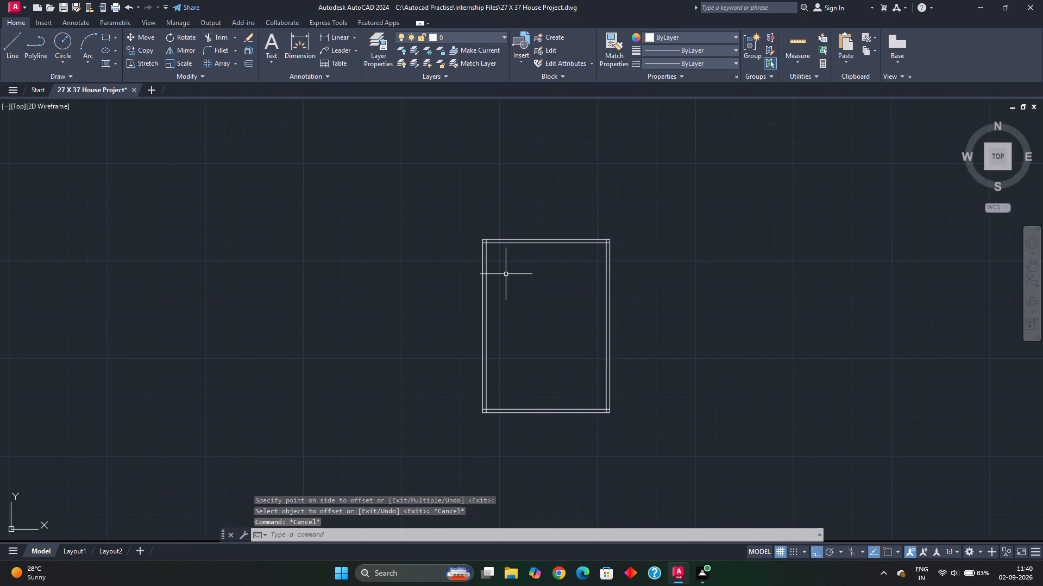
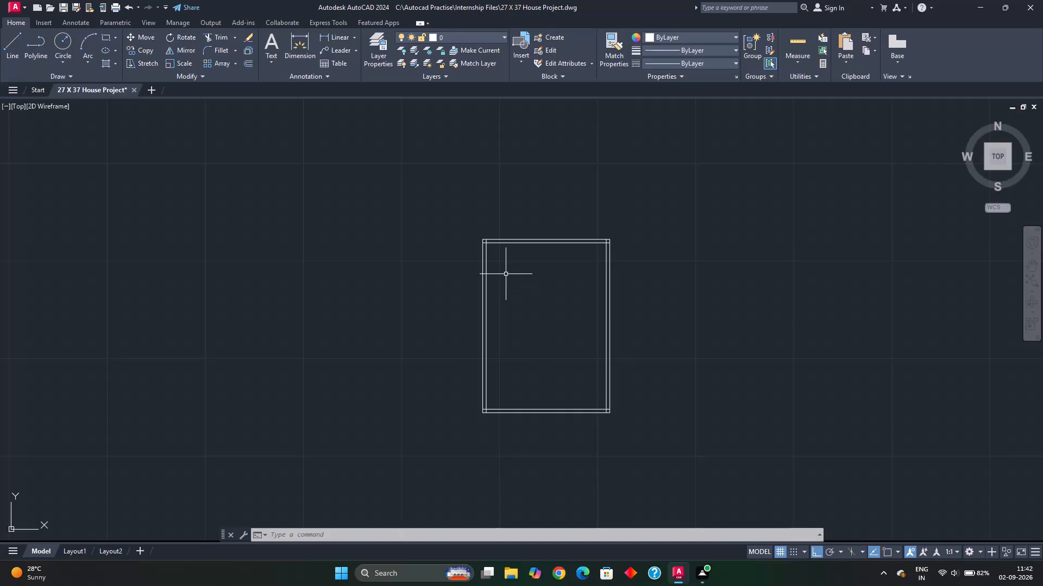
Trim the overlapping inner wall line ends at the two upper corners of the house outline.
{"action": "scroll", "coordinate": [489, 260], "scroll_direction": "up", "scroll_amount": 6}
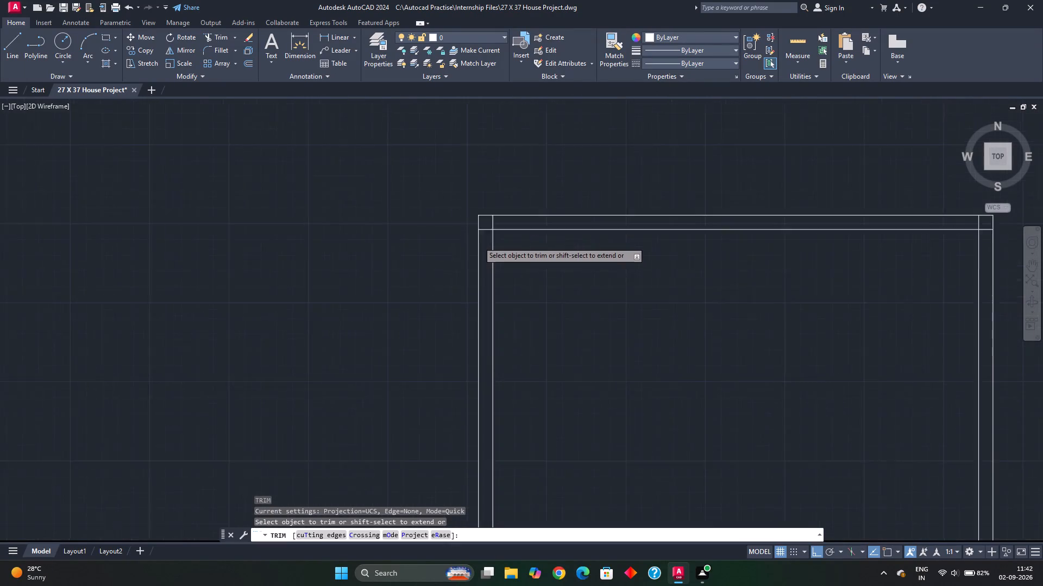
{"action": "scroll", "coordinate": [478, 241], "scroll_direction": "up", "scroll_amount": 1}
{"action": "left_click_drag", "start_coordinate": [505, 209], "coordinate": [499, 213]}
{"action": "left_click", "coordinate": [484, 228]}
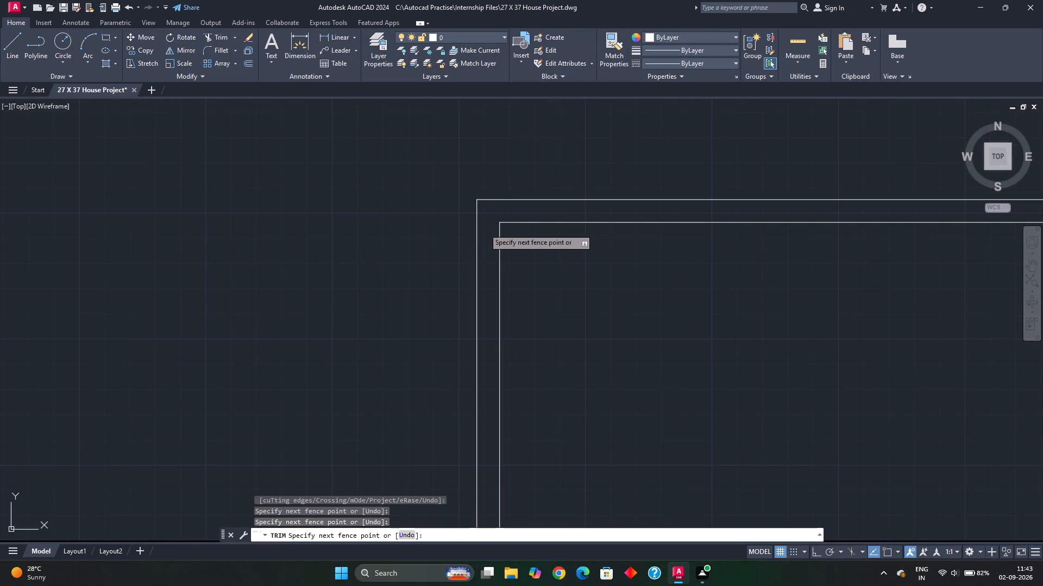
{"action": "scroll", "coordinate": [561, 256], "scroll_direction": "down", "scroll_amount": 3}
{"action": "middle_click_drag", "start_coordinate": [730, 276], "coordinate": [583, 278]}
{"action": "scroll", "coordinate": [589, 259], "scroll_direction": "up", "scroll_amount": 4}
{"action": "left_click", "coordinate": [562, 174]}
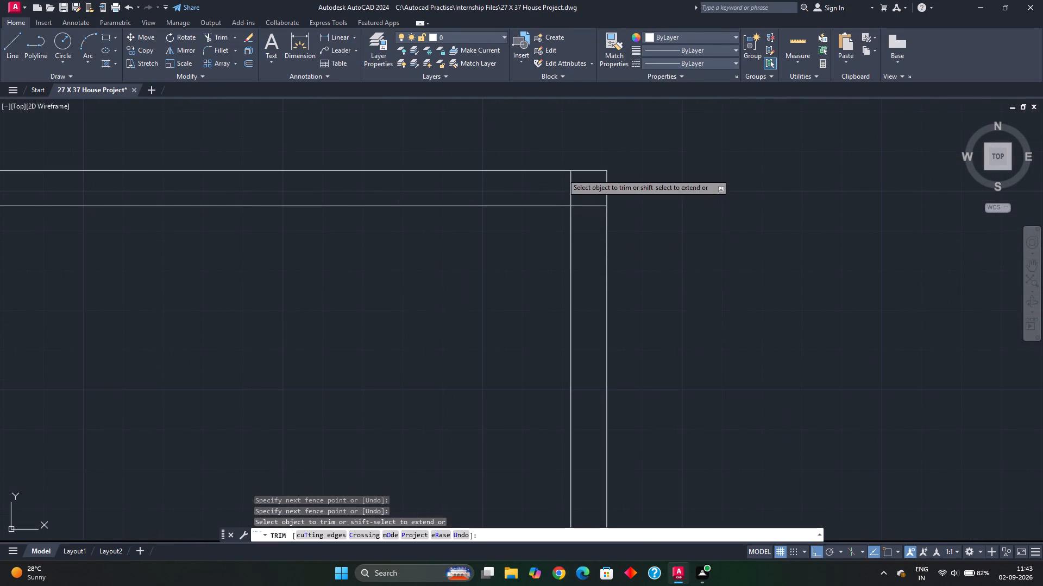
{"action": "left_click", "coordinate": [585, 212]}
Trim the overlapping inner wall line ends at the two lower corners of the house outline.
{"action": "scroll", "coordinate": [566, 242], "scroll_direction": "down", "scroll_amount": 4}
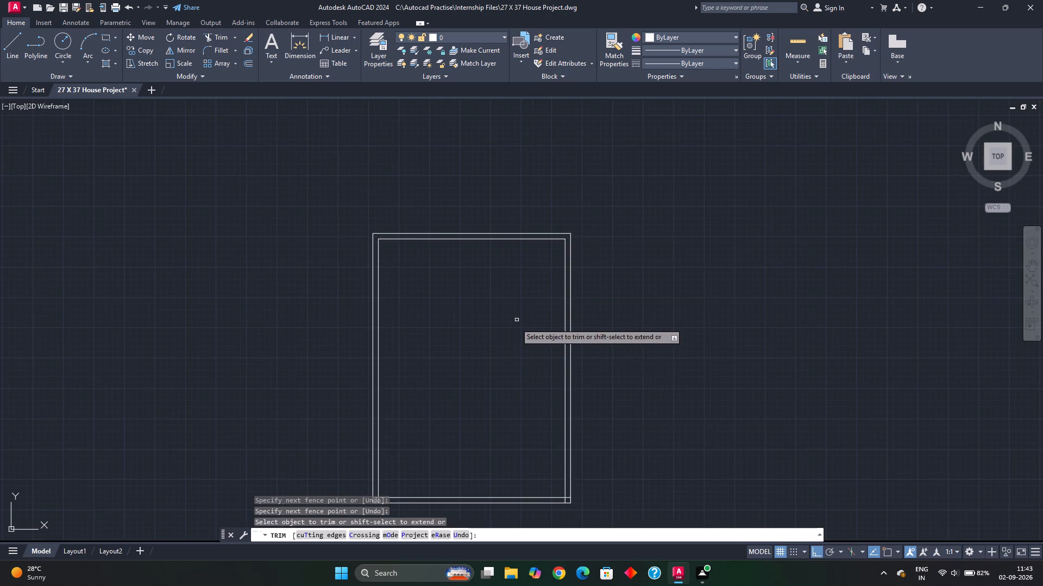
{"action": "middle_click_drag", "start_coordinate": [482, 351], "coordinate": [430, 186]}
{"action": "scroll", "coordinate": [477, 375], "scroll_direction": "up", "scroll_amount": 3}
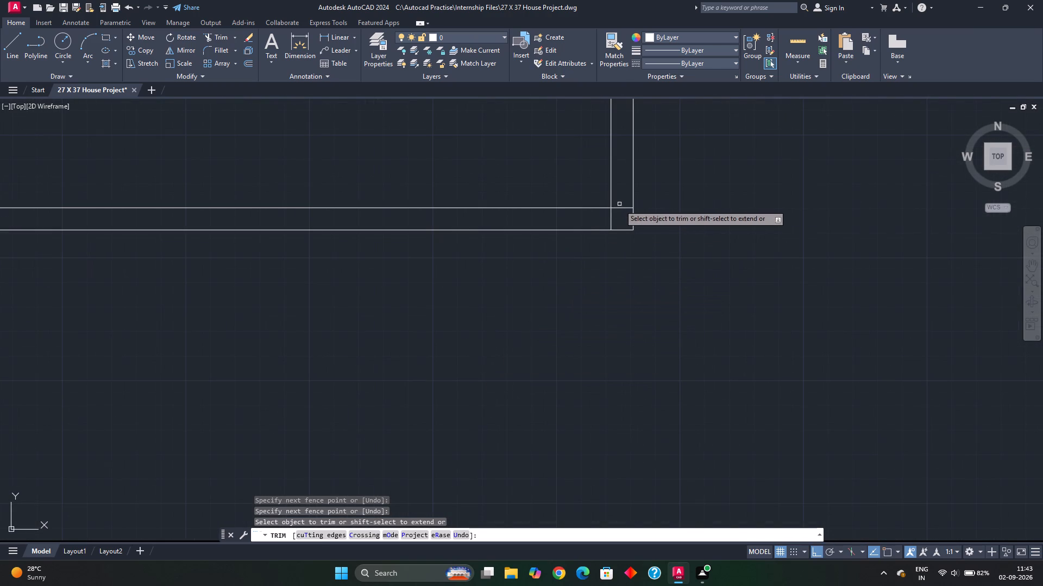
{"action": "left_click", "coordinate": [621, 205]}
{"action": "left_click", "coordinate": [606, 222]}
{"action": "scroll", "coordinate": [507, 243], "scroll_direction": "down", "scroll_amount": 4}
{"action": "middle_click_drag", "start_coordinate": [391, 275], "coordinate": [392, 277]}
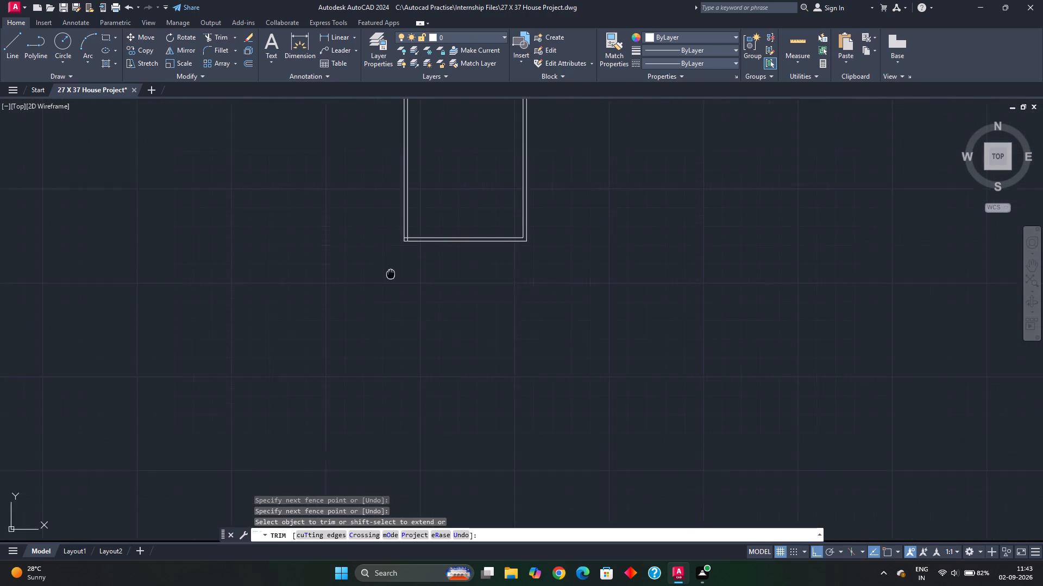
{"action": "middle_click_drag", "start_coordinate": [392, 277], "coordinate": [618, 261]}
{"action": "scroll", "coordinate": [609, 237], "scroll_direction": "up", "scroll_amount": 4}
{"action": "middle_click_drag", "start_coordinate": [713, 199], "coordinate": [504, 311]}
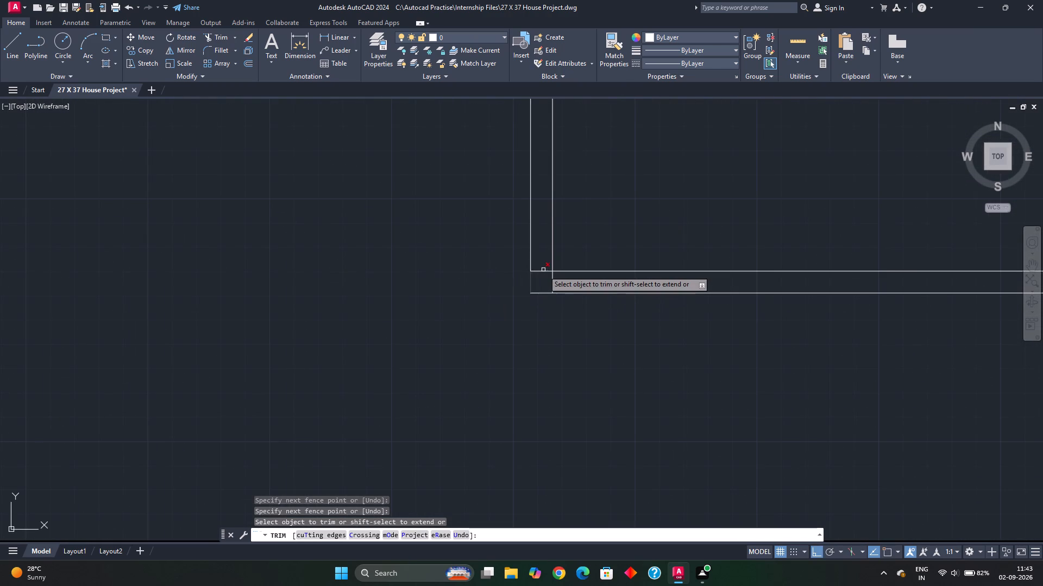
{"action": "left_click", "coordinate": [543, 270]}
{"action": "left_click_drag", "start_coordinate": [559, 282], "coordinate": [549, 282]}
{"action": "left_click", "coordinate": [545, 278]}
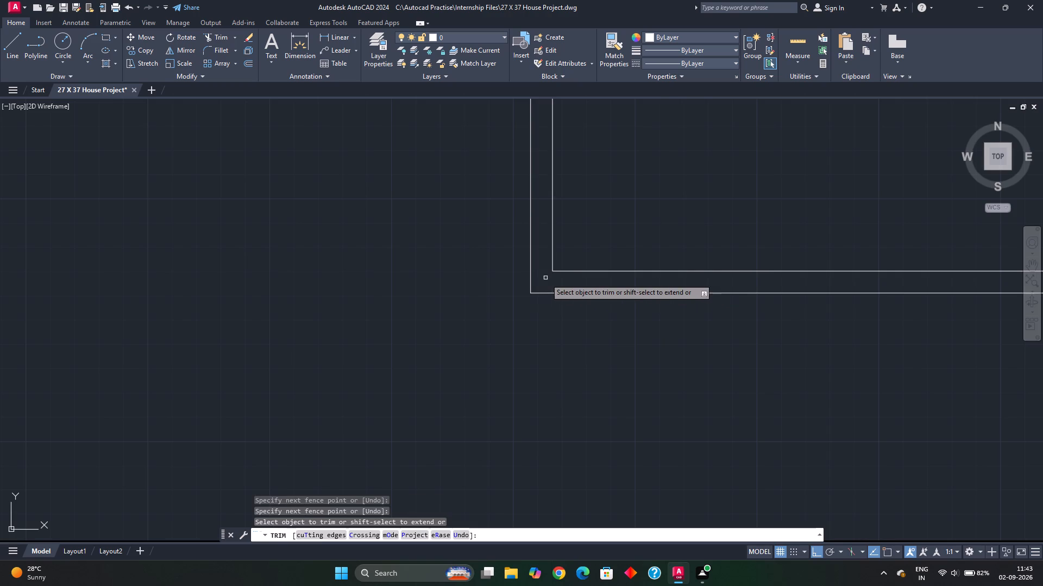
{"action": "scroll", "coordinate": [592, 290], "scroll_direction": "down", "scroll_amount": 3}
{"action": "middle_click_drag", "start_coordinate": [611, 258], "coordinate": [551, 349]}
{"action": "key", "text": "Escape"}
{"action": "key", "text": "Escape"}
{"action": "middle_click_drag", "start_coordinate": [558, 259], "coordinate": [545, 290]}
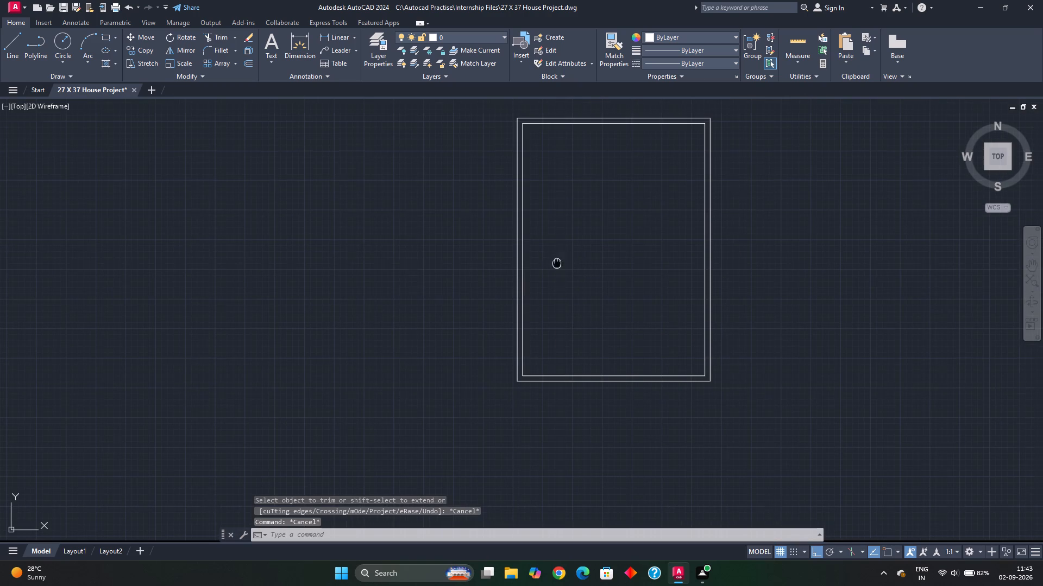
{"action": "middle_click_drag", "start_coordinate": [545, 290], "coordinate": [517, 320]}
{"action": "middle_click_drag", "start_coordinate": [537, 276], "coordinate": [476, 312]}
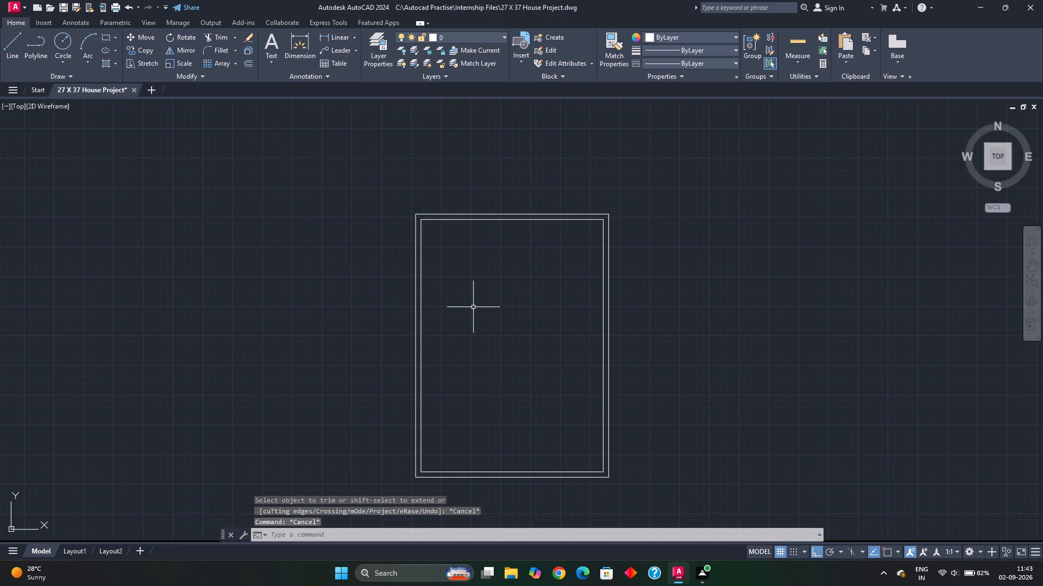
{"action": "key", "text": "Escape"}
{"action": "key", "text": "Escape"}
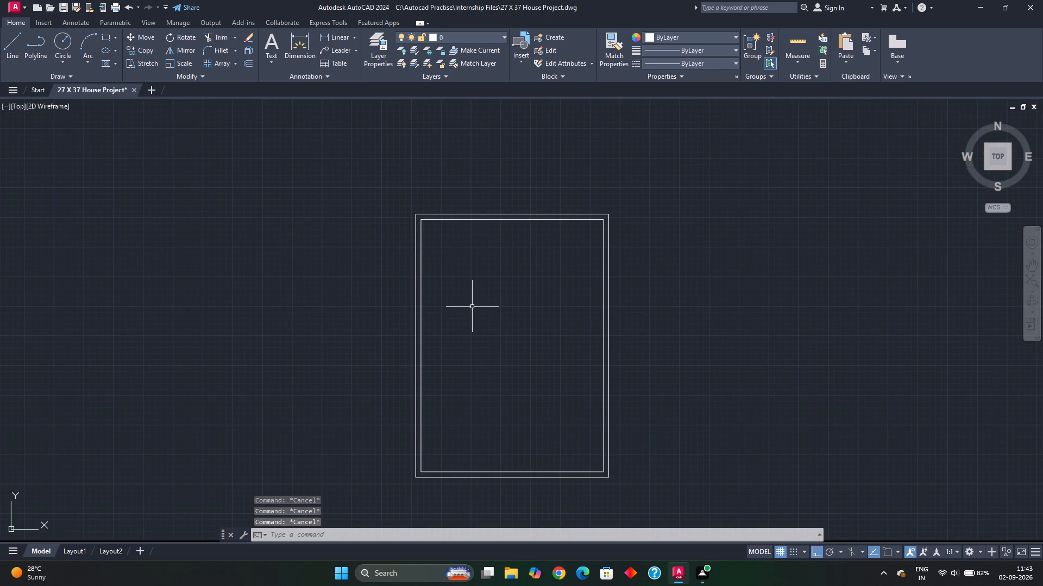
Offset the left inner wall line 10' inward and the top inner wall line 12' downward for the upper-left room.
{"action": "key", "text": "o"}
{"action": "key", "text": "Return"}
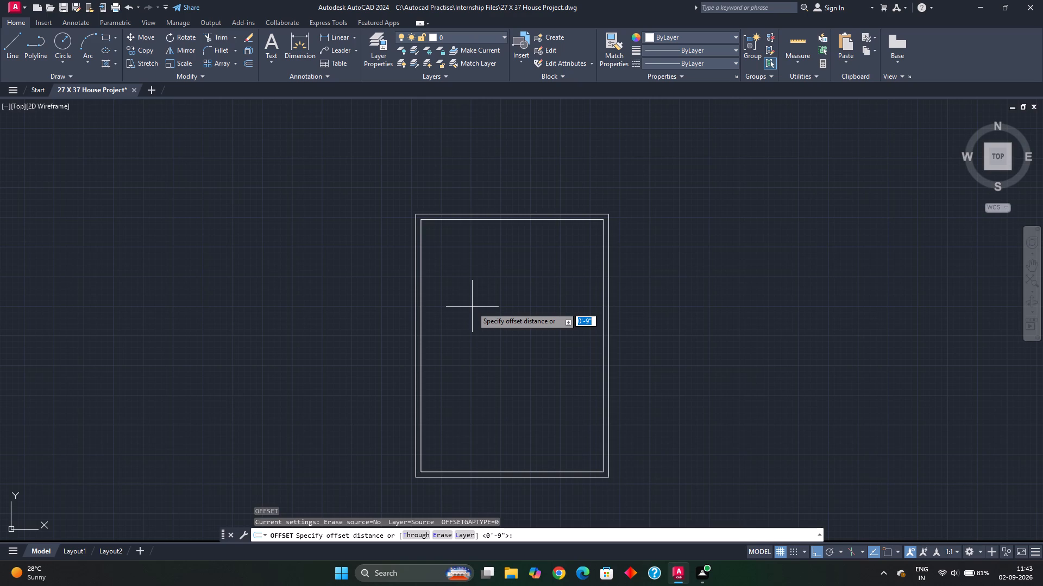
{"action": "type", "text": "10"}
{"action": "key", "text": "apostrophe"}
{"action": "key", "text": "Return"}
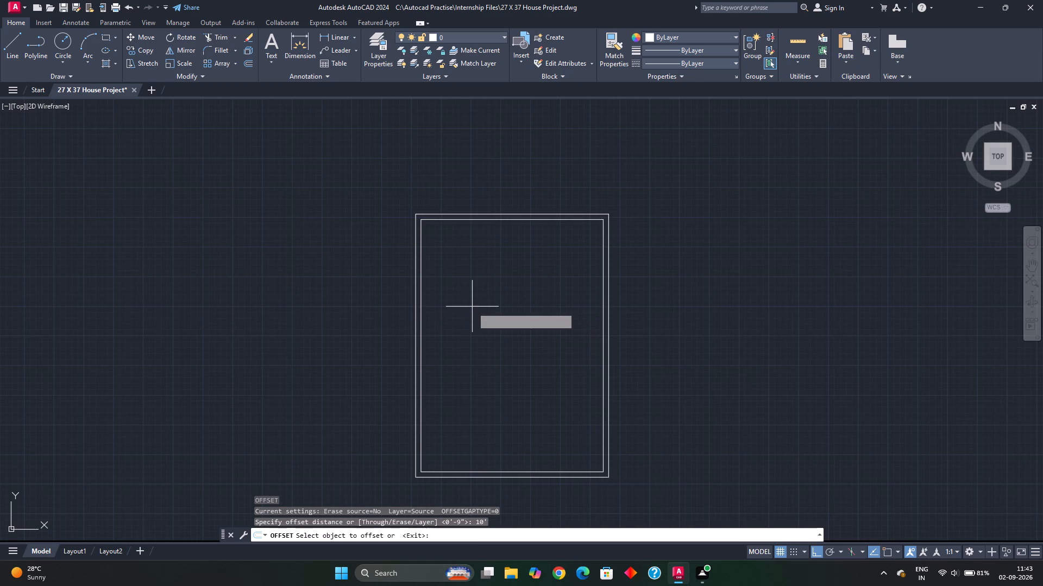
{"action": "left_click", "coordinate": [421, 270]}
{"action": "left_click", "coordinate": [450, 282]}
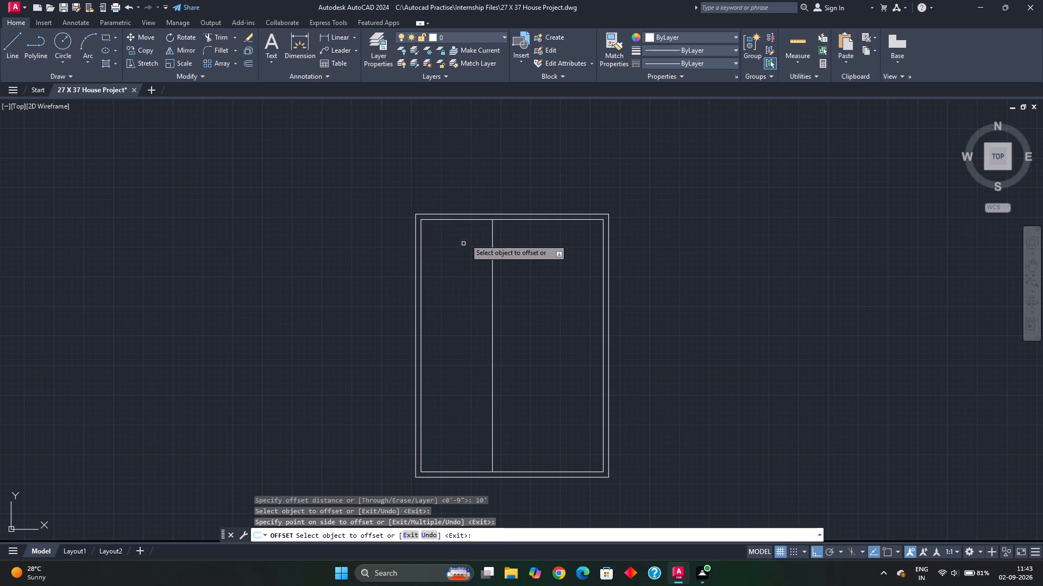
{"action": "left_click", "coordinate": [466, 220]}
{"action": "type", "text": "12'"}
{"action": "key", "text": "Return"}
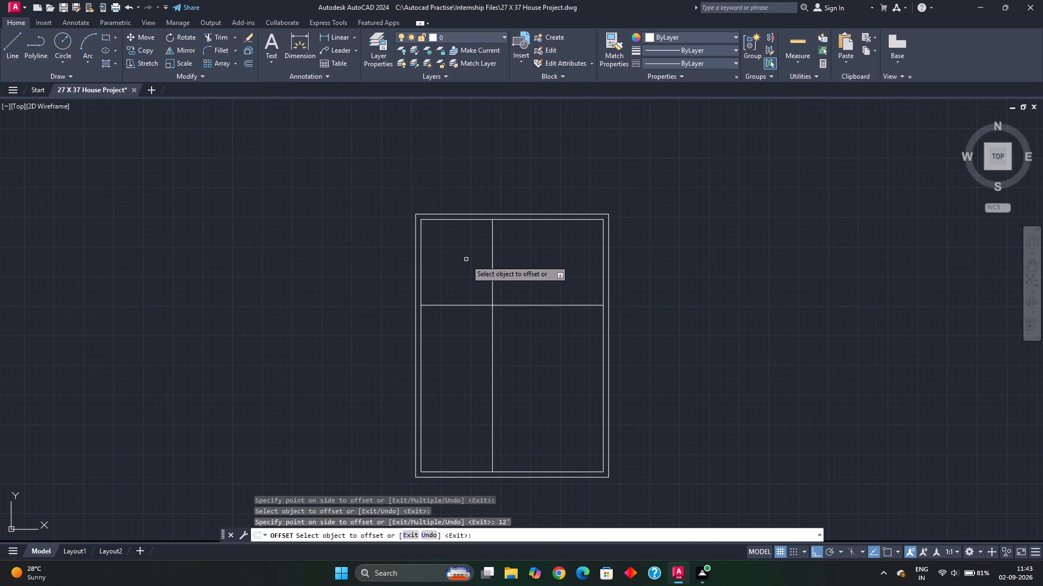
Offset the right inner wall line 10' inward.
{"action": "left_click", "coordinate": [602, 281]}
{"action": "left_click", "coordinate": [570, 285]}
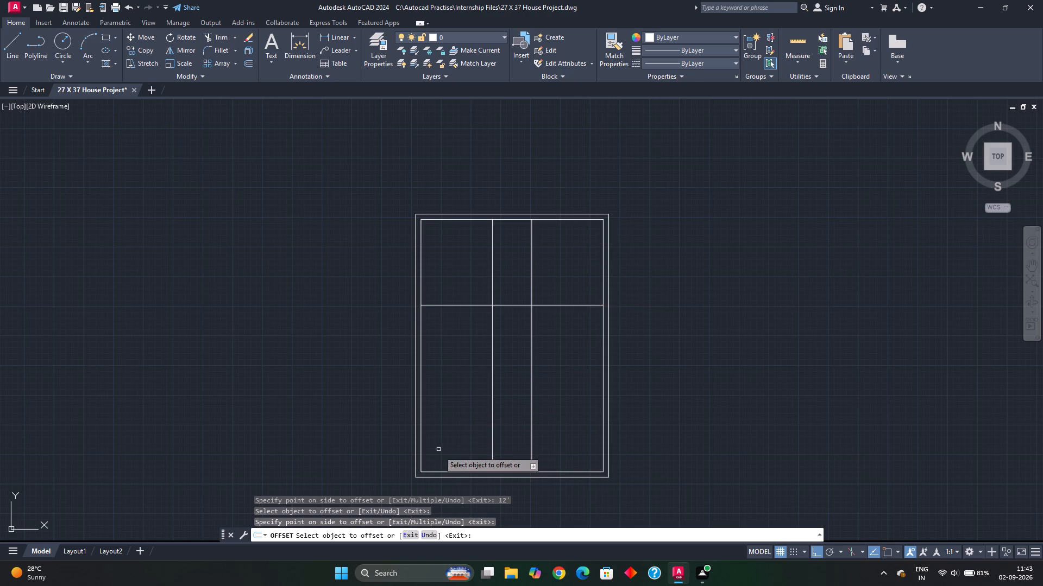
Offset the bottom inner wall line upward twice, at 16' and at 10'.
{"action": "left_click", "coordinate": [456, 473]}
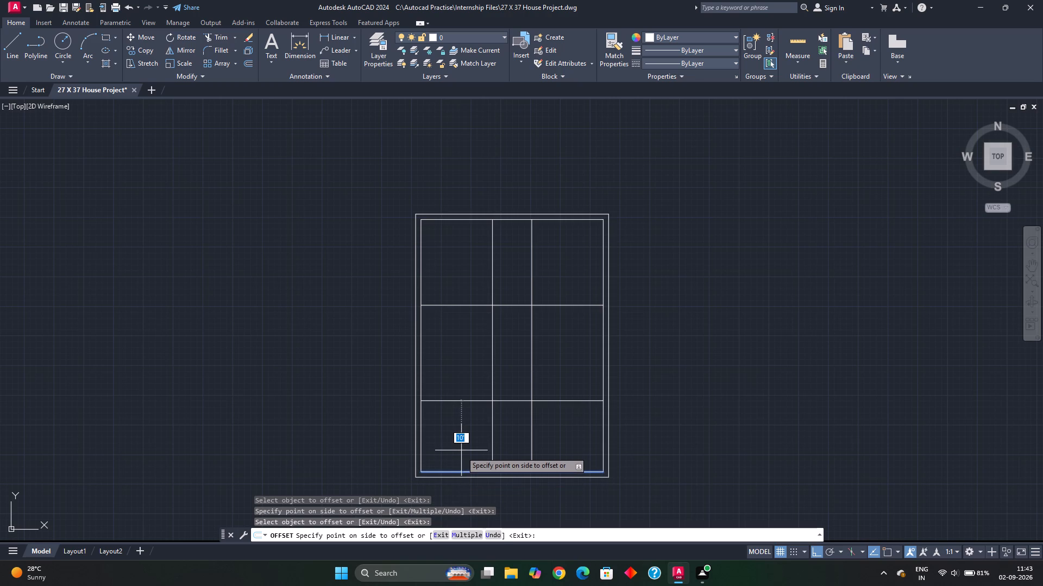
{"action": "type", "text": "16"}
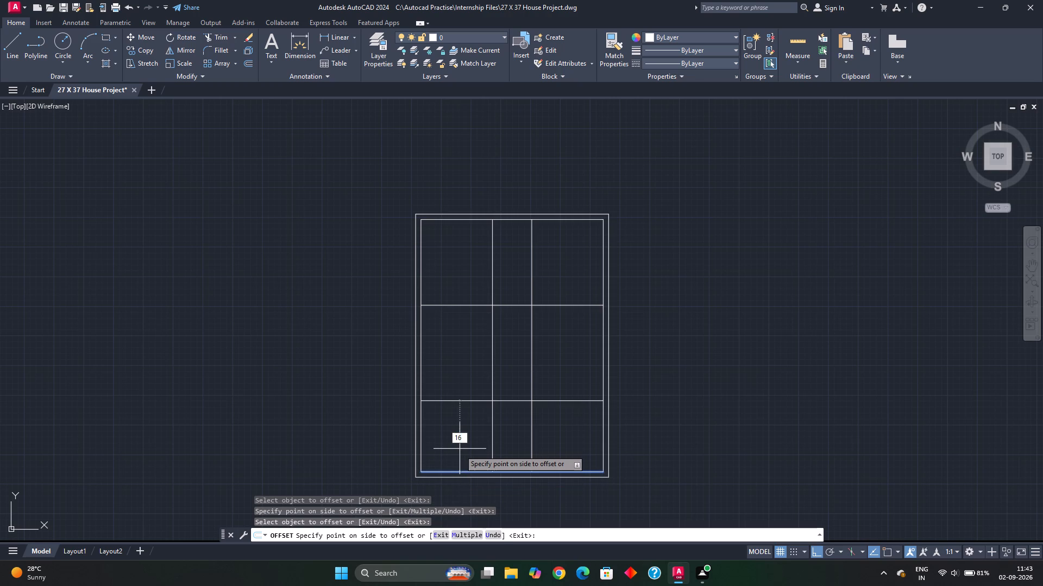
{"action": "key", "text": "apostrophe"}
{"action": "key", "text": "Return"}
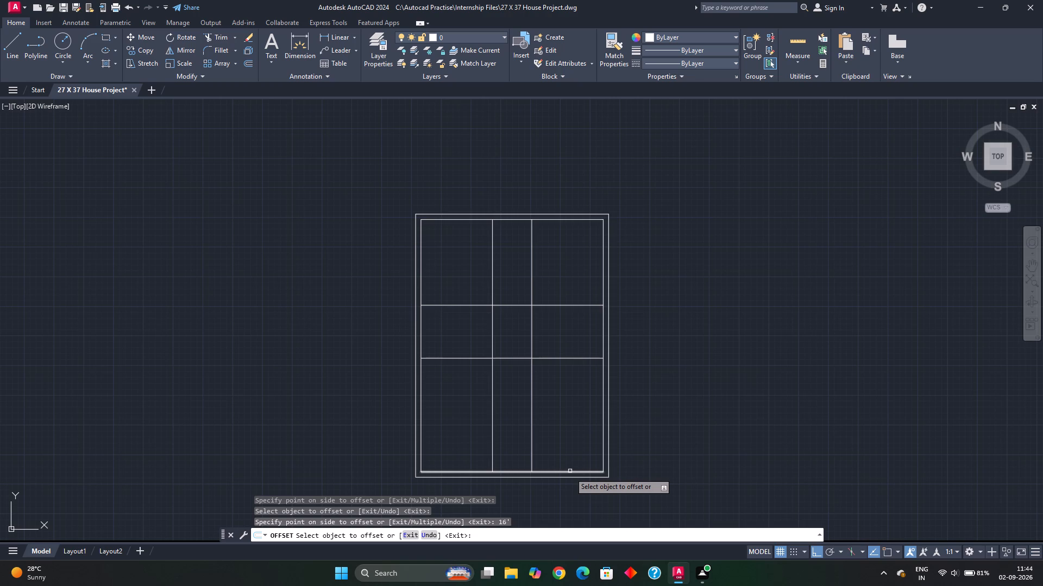
{"action": "left_click", "coordinate": [570, 473]}
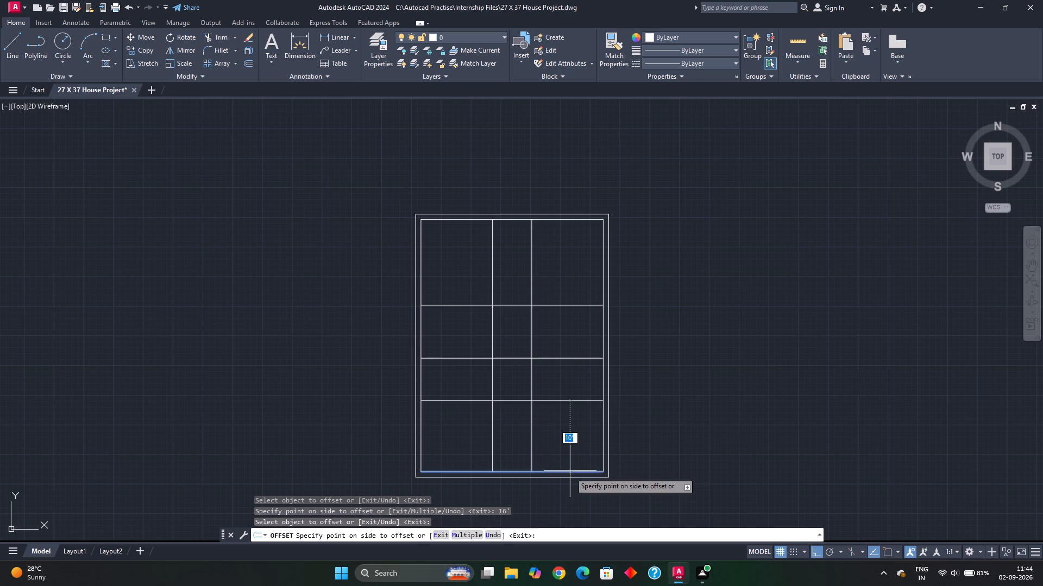
{"action": "left_click", "coordinate": [574, 442]}
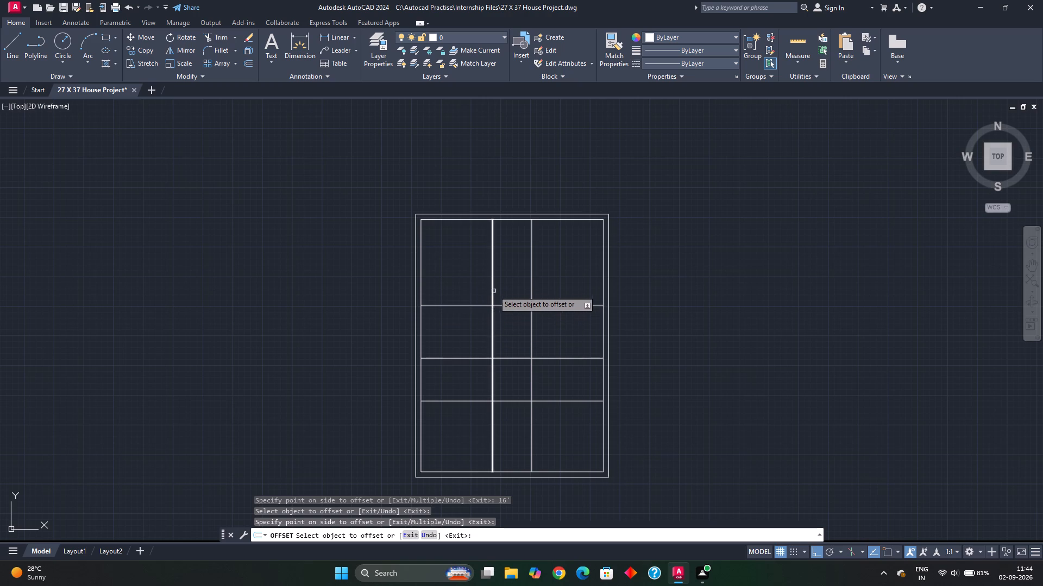
Offset the left vertical partition line rightward, the upper horizontal one downward and the right vertical one leftward, each 4.5", for wall thickness.
{"action": "left_click", "coordinate": [494, 282]}
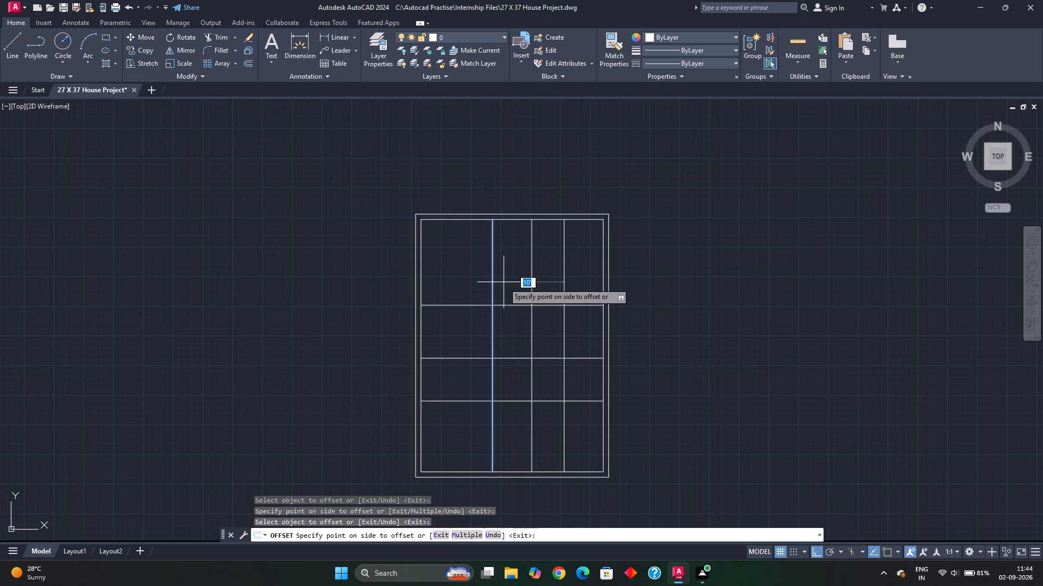
{"action": "key", "text": "4"}
{"action": "type", "text": ".5"}
{"action": "key", "text": "shift+quotedbl"}
{"action": "key", "text": "Return"}
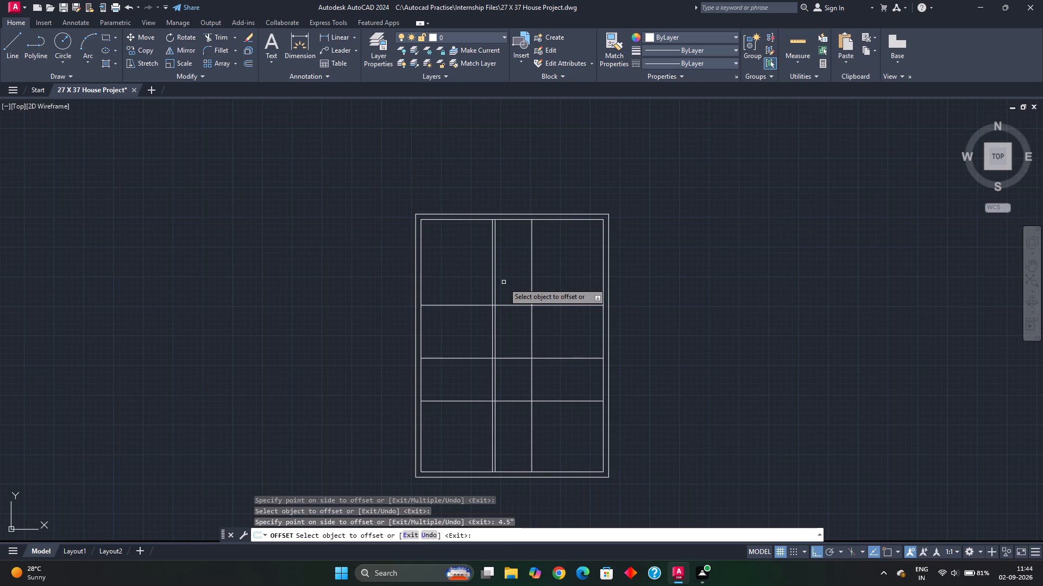
{"action": "left_click", "coordinate": [472, 306]}
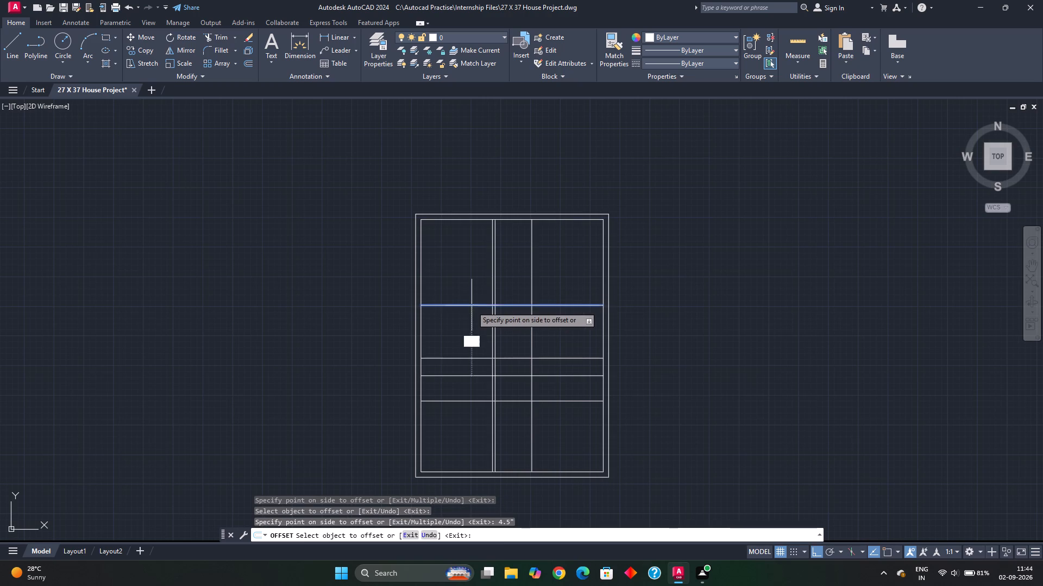
{"action": "type", "text": "4.5"}
{"action": "key", "text": "shift+colon"}
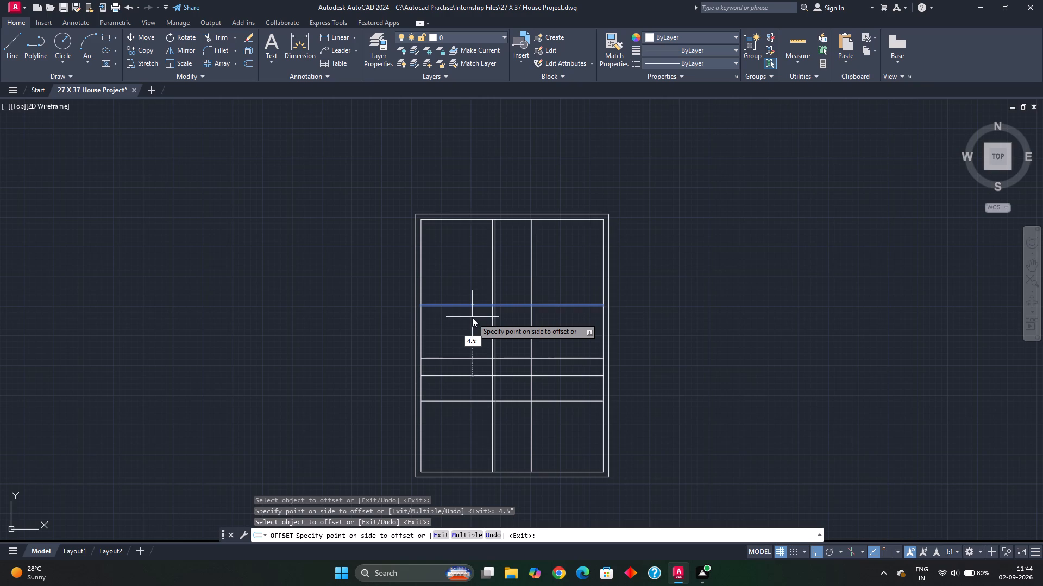
{"action": "key", "text": "BackSpace"}
{"action": "key", "text": "shift+quotedbl"}
{"action": "key", "text": "Return"}
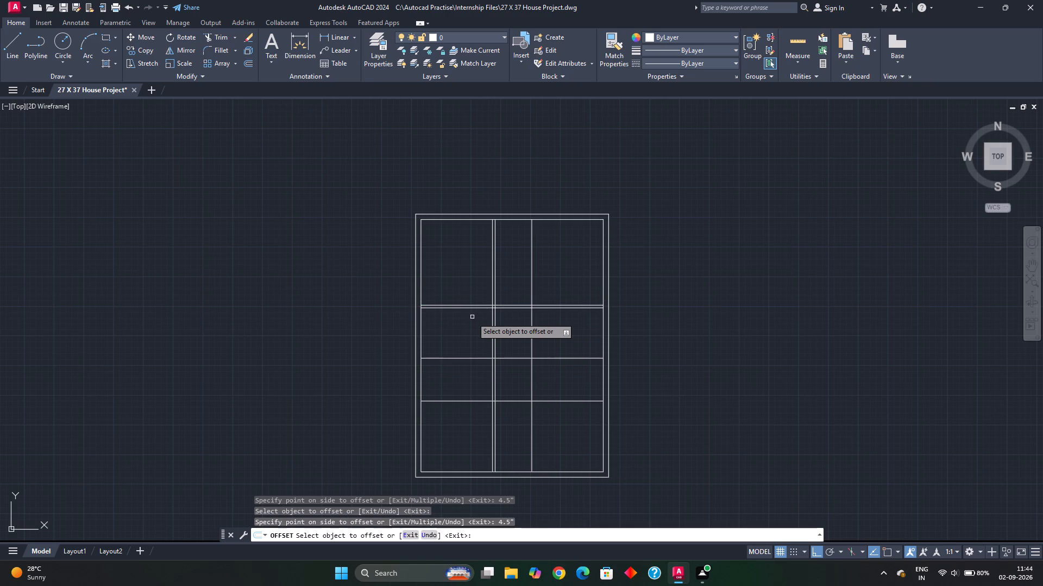
{"action": "left_click", "coordinate": [532, 271]}
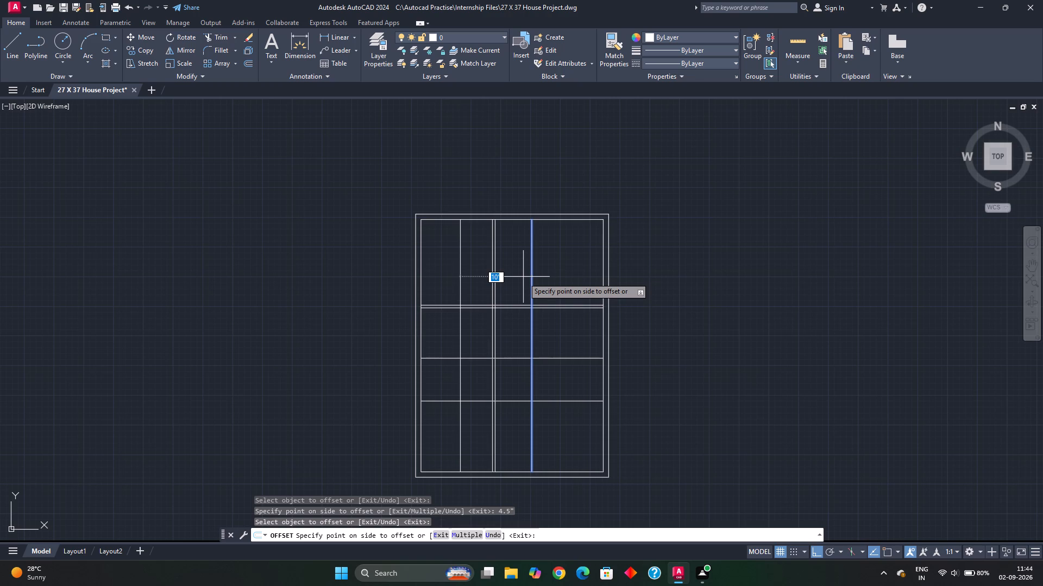
{"action": "type", "text": "4.5\""}
{"action": "key", "text": "Return"}
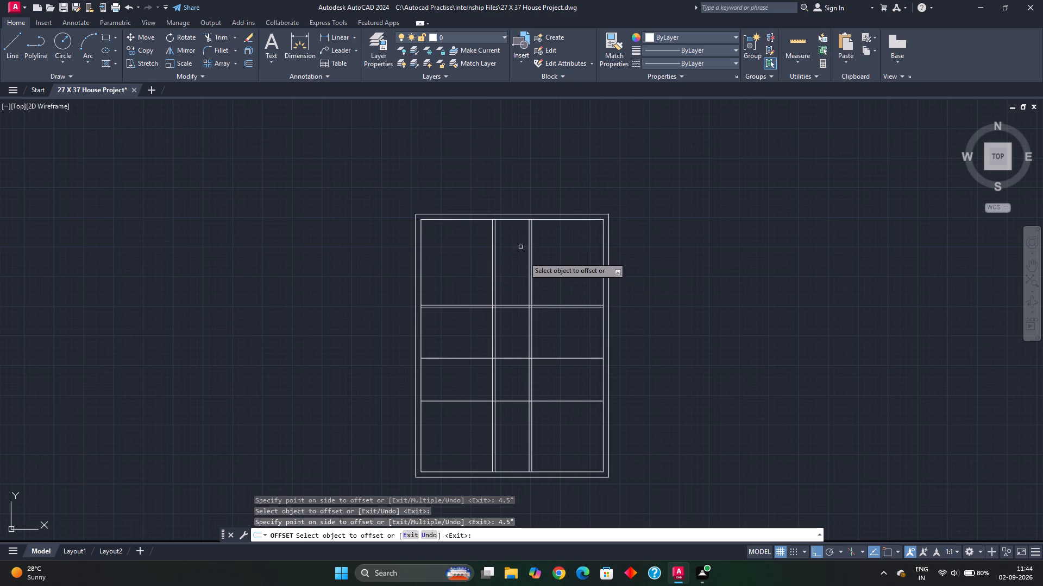
{"action": "middle_click_drag", "start_coordinate": [508, 333], "coordinate": [510, 324]}
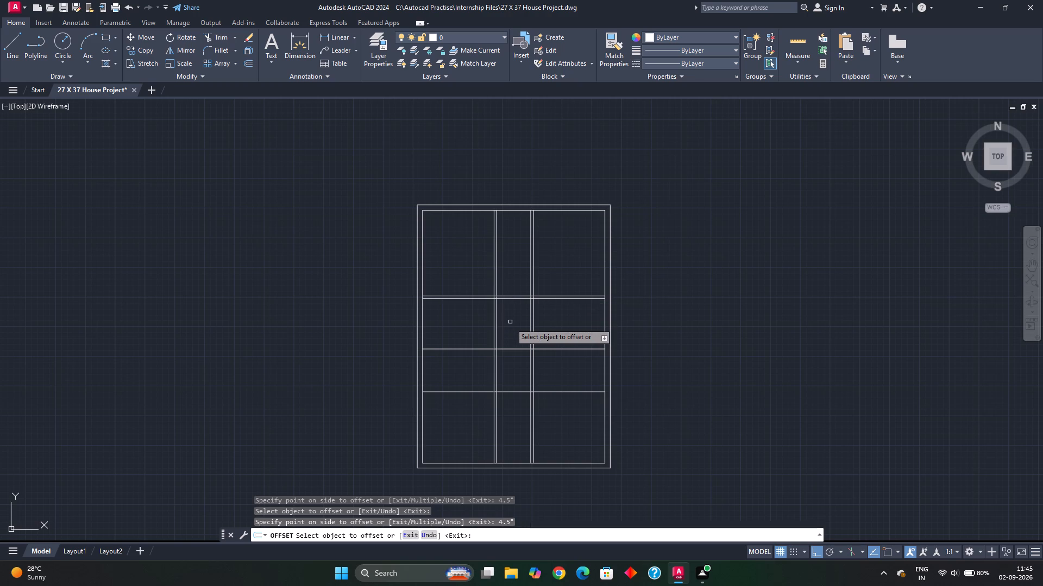
{"action": "key", "text": "Escape"}
{"action": "key", "text": "Escape"}
Trim the upper-left room's partition junctions at the left inner wall and at the room's lower-right corner, clearing the lines beyond it.
{"action": "type", "text": "tr"}
{"action": "key", "text": "space"}
{"action": "scroll", "coordinate": [448, 308], "scroll_direction": "up", "scroll_amount": 3}
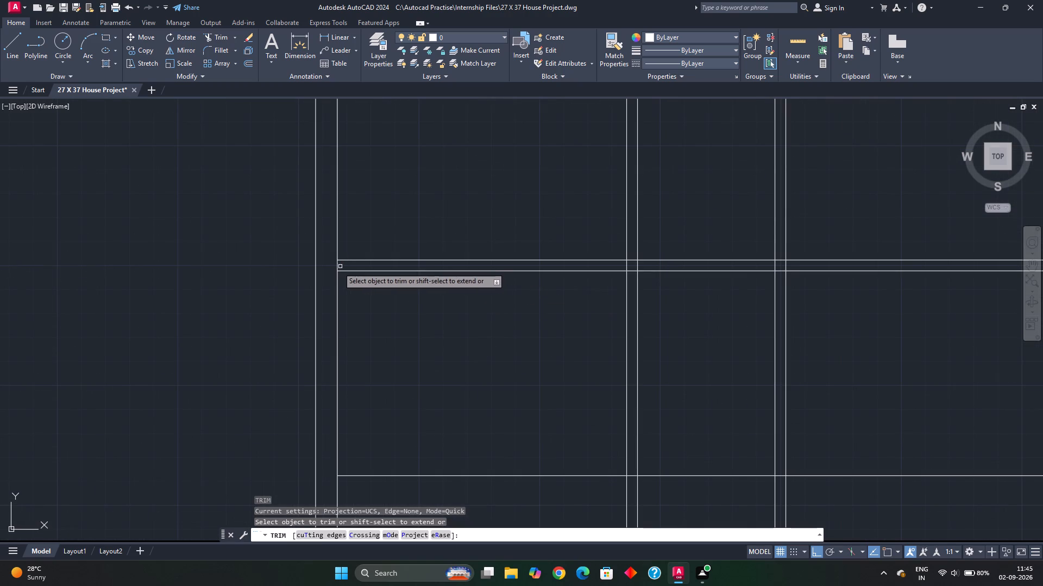
{"action": "left_click", "coordinate": [337, 266]}
{"action": "scroll", "coordinate": [466, 301], "scroll_direction": "down", "scroll_amount": 3}
{"action": "middle_click_drag", "start_coordinate": [506, 295], "coordinate": [460, 326]}
{"action": "scroll", "coordinate": [465, 328], "scroll_direction": "up", "scroll_amount": 3}
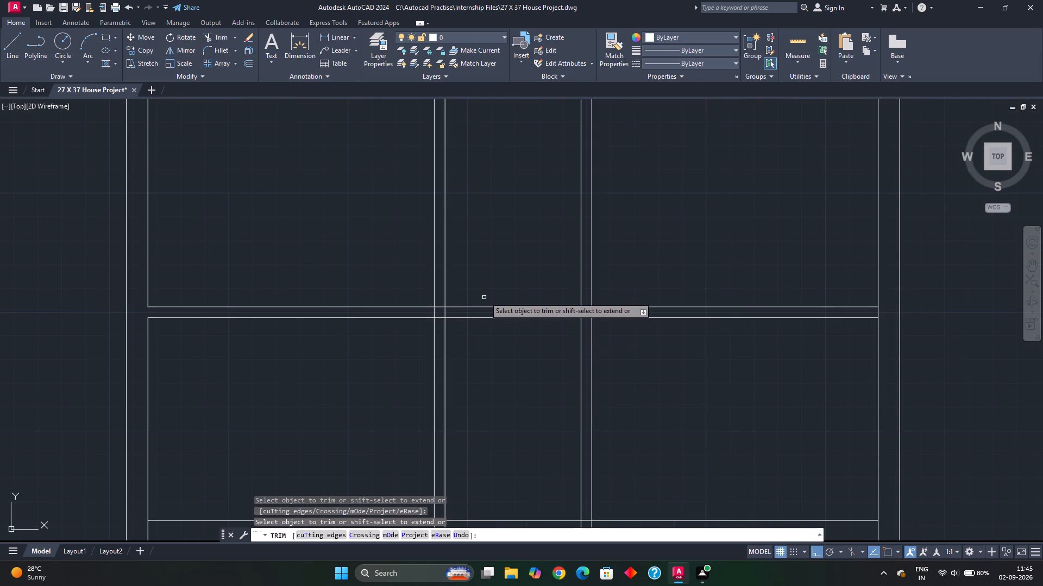
{"action": "left_click_drag", "start_coordinate": [485, 296], "coordinate": [420, 358]}
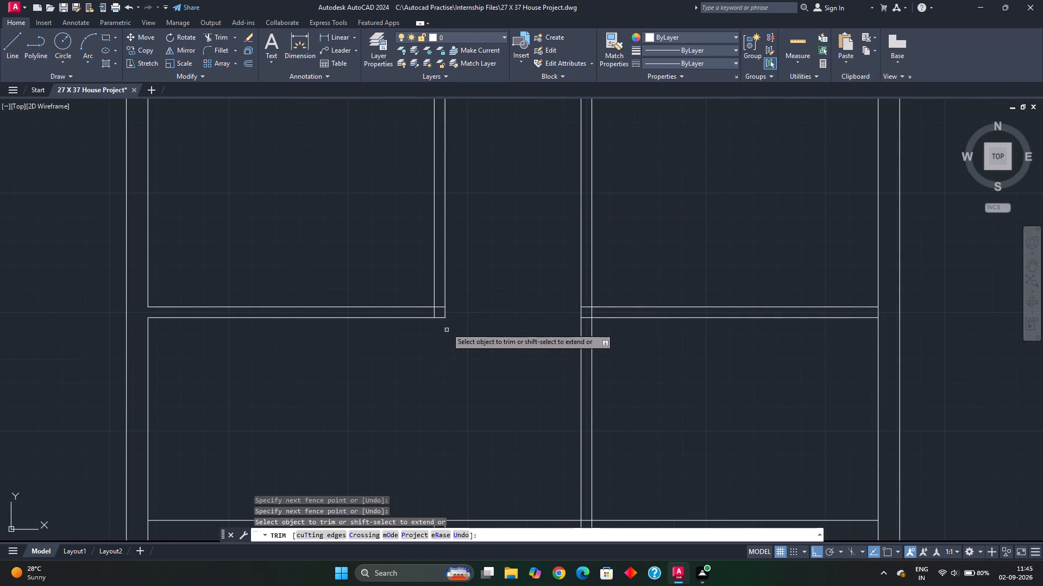
{"action": "scroll", "coordinate": [444, 316], "scroll_direction": "up", "scroll_amount": 4}
{"action": "left_click", "coordinate": [411, 257]}
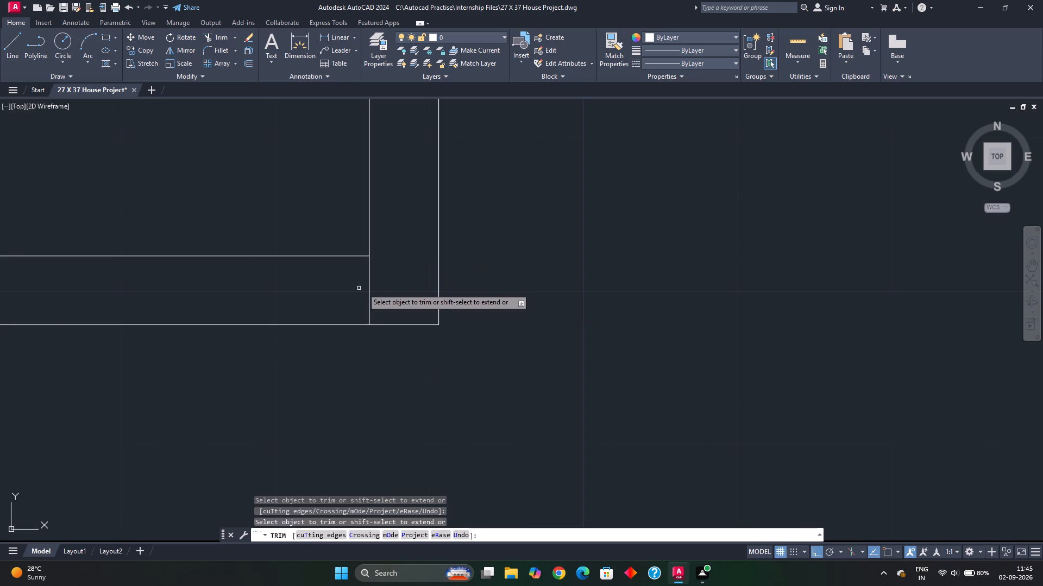
{"action": "left_click_drag", "start_coordinate": [363, 289], "coordinate": [380, 283]}
Trim the partition lines below the upper-right room and clean up the overlapping lines at its lower-left corner.
{"action": "scroll", "coordinate": [407, 292], "scroll_direction": "down", "scroll_amount": 3}
{"action": "middle_click_drag", "start_coordinate": [464, 284], "coordinate": [455, 366]}
{"action": "middle_click_drag", "start_coordinate": [504, 297], "coordinate": [495, 404]}
{"action": "scroll", "coordinate": [507, 375], "scroll_direction": "down", "scroll_amount": 3}
{"action": "middle_click_drag", "start_coordinate": [507, 376], "coordinate": [492, 321]}
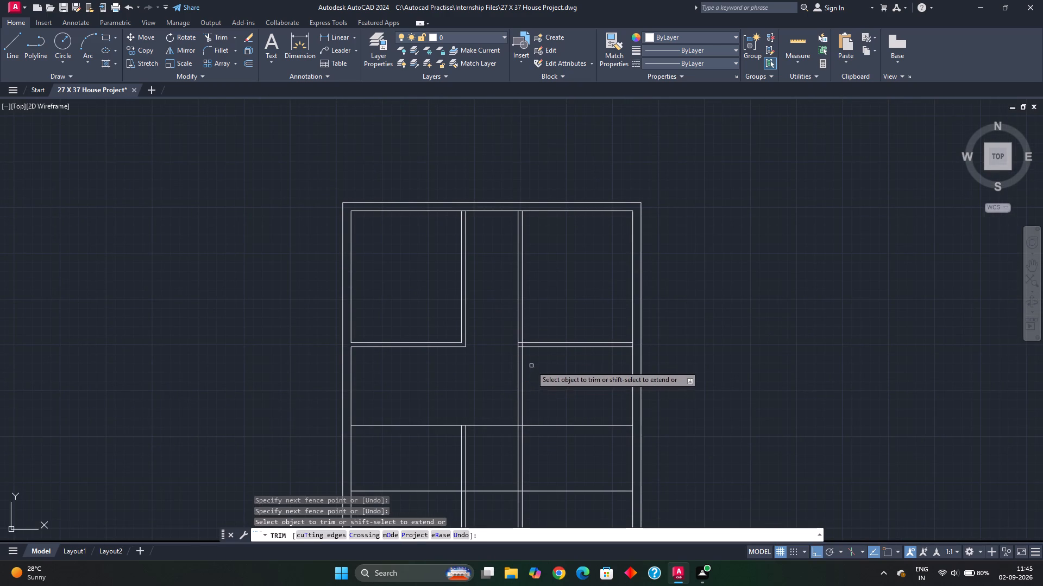
{"action": "left_click_drag", "start_coordinate": [529, 361], "coordinate": [495, 366]}
{"action": "scroll", "coordinate": [516, 348], "scroll_direction": "up", "scroll_amount": 6}
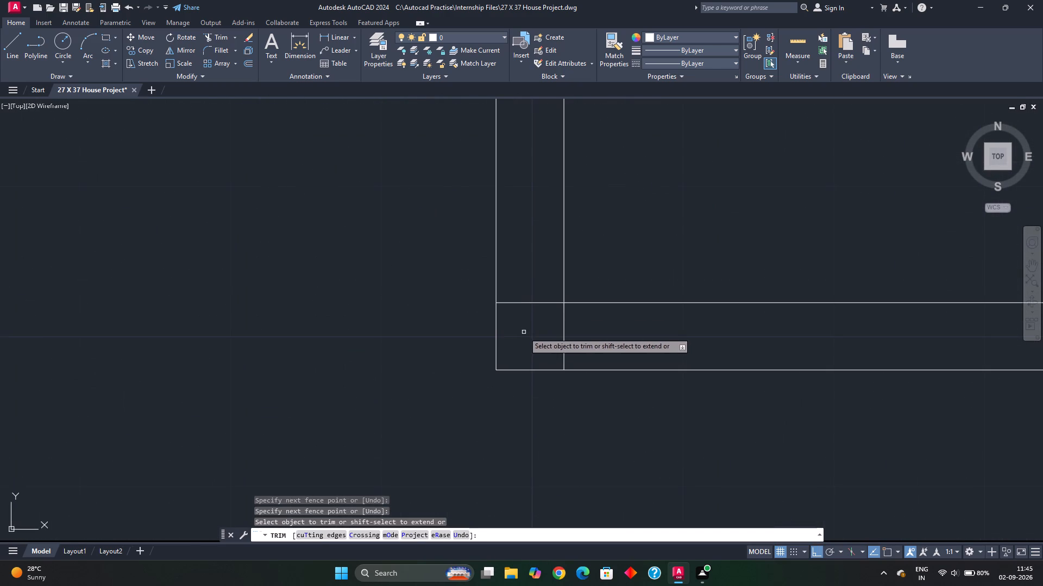
{"action": "left_click_drag", "start_coordinate": [520, 293], "coordinate": [585, 339]}
{"action": "scroll", "coordinate": [558, 337], "scroll_direction": "down", "scroll_amount": 4}
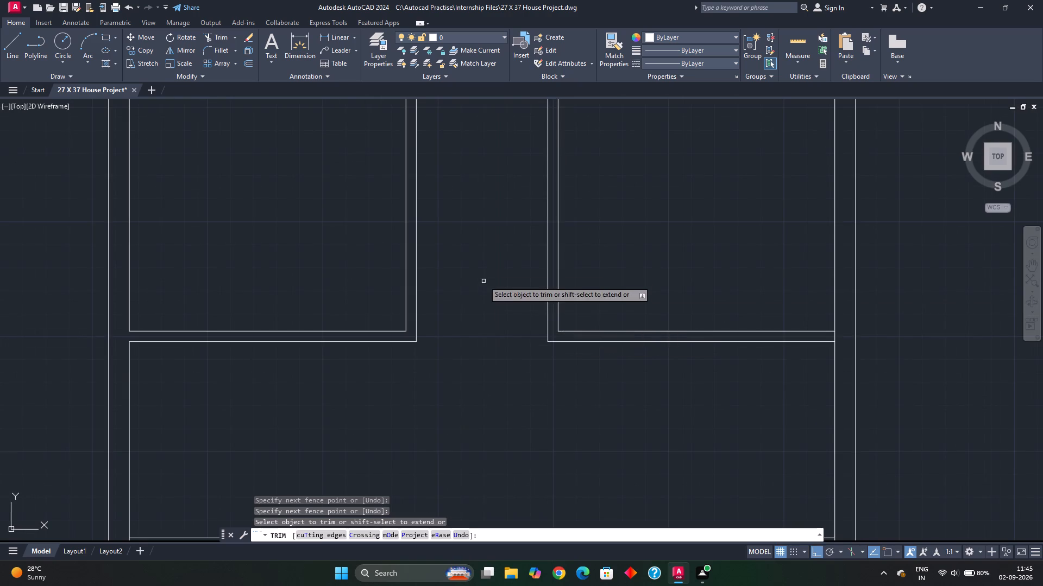
Trim the top inner wall line between the paired lines of both vertical partitions so they join the outer wall.
{"action": "middle_click_drag", "start_coordinate": [485, 266], "coordinate": [481, 398]}
{"action": "middle_click_drag", "start_coordinate": [469, 266], "coordinate": [458, 437]}
{"action": "scroll", "coordinate": [509, 322], "scroll_direction": "up", "scroll_amount": 3}
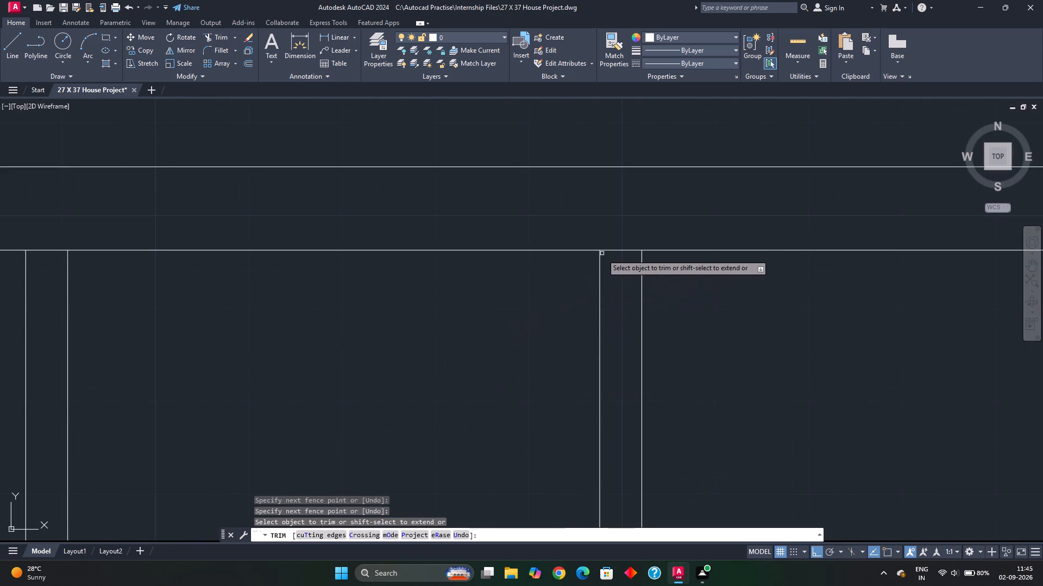
{"action": "left_click_drag", "start_coordinate": [613, 238], "coordinate": [623, 278]}
{"action": "left_click_drag", "start_coordinate": [55, 244], "coordinate": [47, 273]}
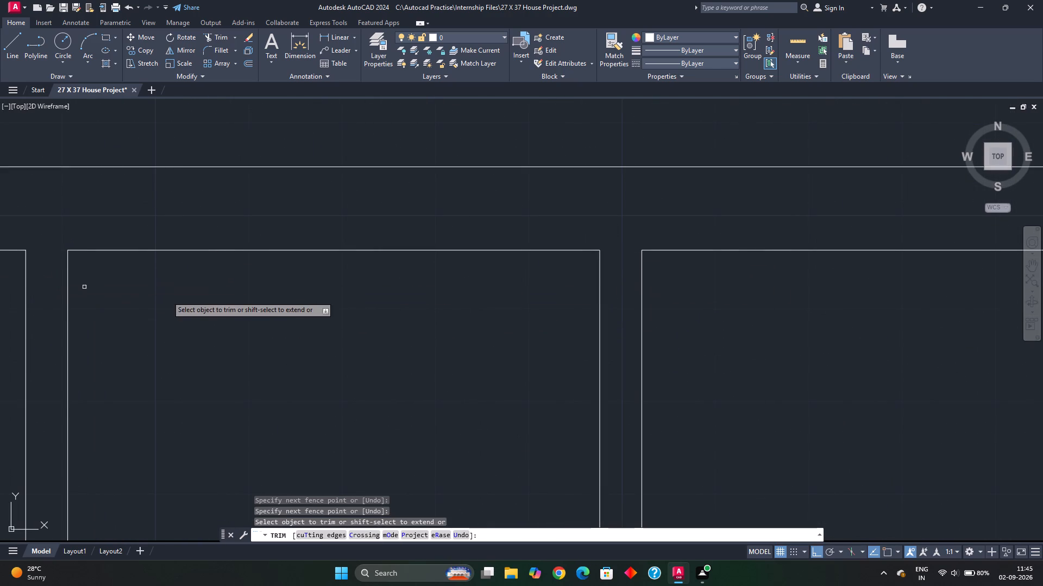
Trim the right inner wall line where the upper-right room's horizontal partition meets it, and end trimming.
{"action": "scroll", "coordinate": [230, 321], "scroll_direction": "down", "scroll_amount": 3}
{"action": "scroll", "coordinate": [321, 355], "scroll_direction": "down", "scroll_amount": 1}
{"action": "middle_click_drag", "start_coordinate": [318, 355], "coordinate": [280, 288]}
{"action": "middle_click_drag", "start_coordinate": [333, 391], "coordinate": [341, 360]}
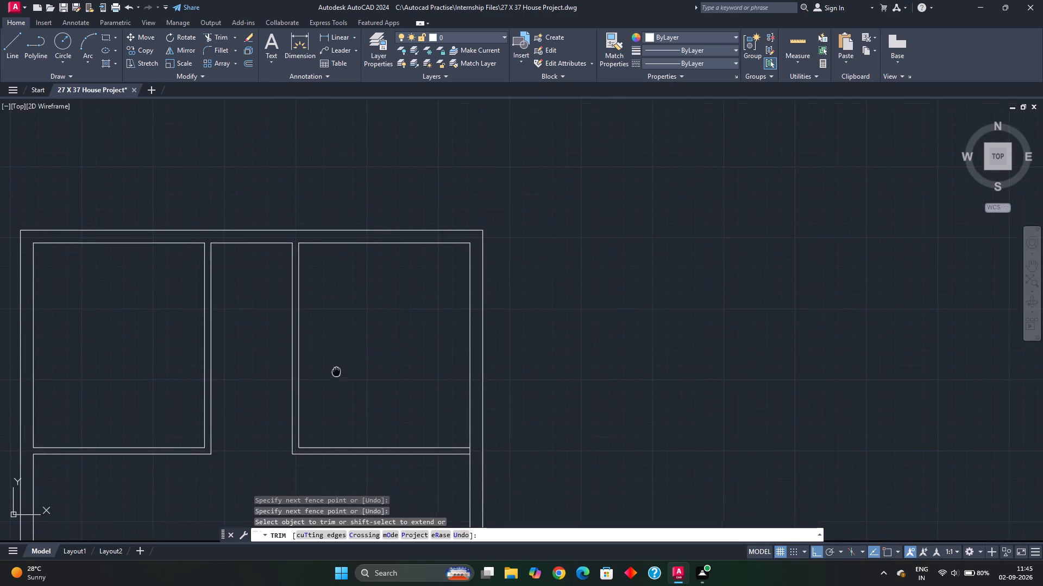
{"action": "middle_click_drag", "start_coordinate": [341, 360], "coordinate": [341, 358]}
{"action": "middle_click_drag", "start_coordinate": [379, 381], "coordinate": [371, 334]}
{"action": "scroll", "coordinate": [472, 398], "scroll_direction": "up", "scroll_amount": 3}
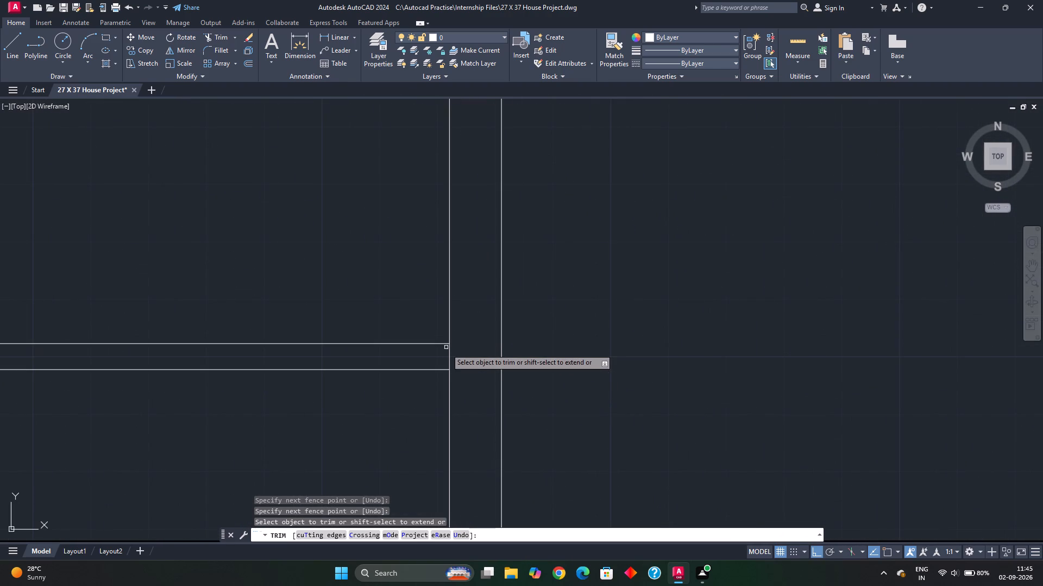
{"action": "left_click", "coordinate": [449, 355]}
{"action": "scroll", "coordinate": [337, 391], "scroll_direction": "down", "scroll_amount": 3}
{"action": "middle_click_drag", "start_coordinate": [272, 409], "coordinate": [671, 327]}
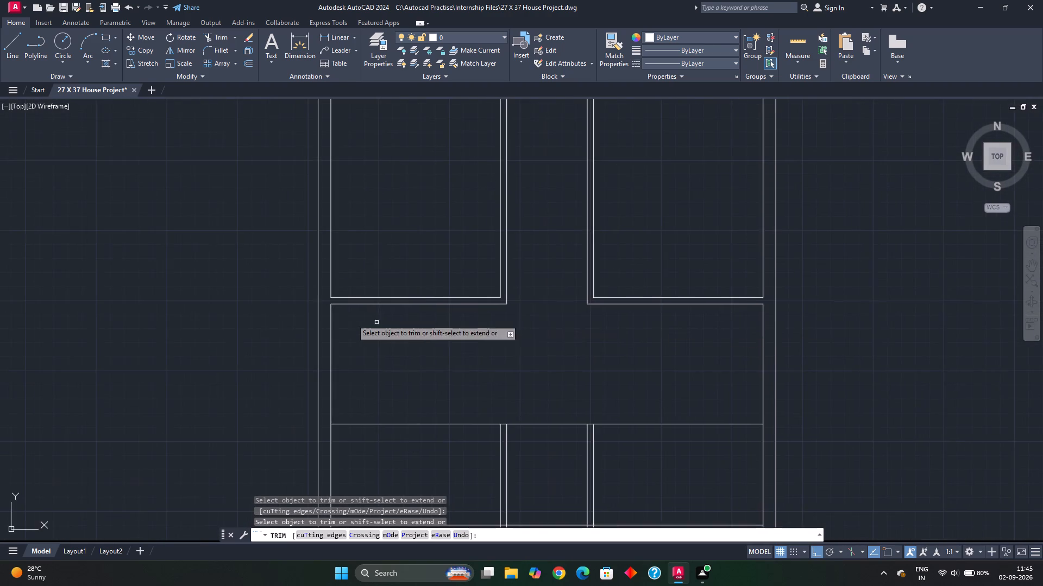
{"action": "scroll", "coordinate": [340, 315], "scroll_direction": "up", "scroll_amount": 3}
{"action": "scroll", "coordinate": [428, 352], "scroll_direction": "down", "scroll_amount": 4}
{"action": "middle_click_drag", "start_coordinate": [635, 365], "coordinate": [542, 362]}
{"action": "scroll", "coordinate": [543, 348], "scroll_direction": "up", "scroll_amount": 2}
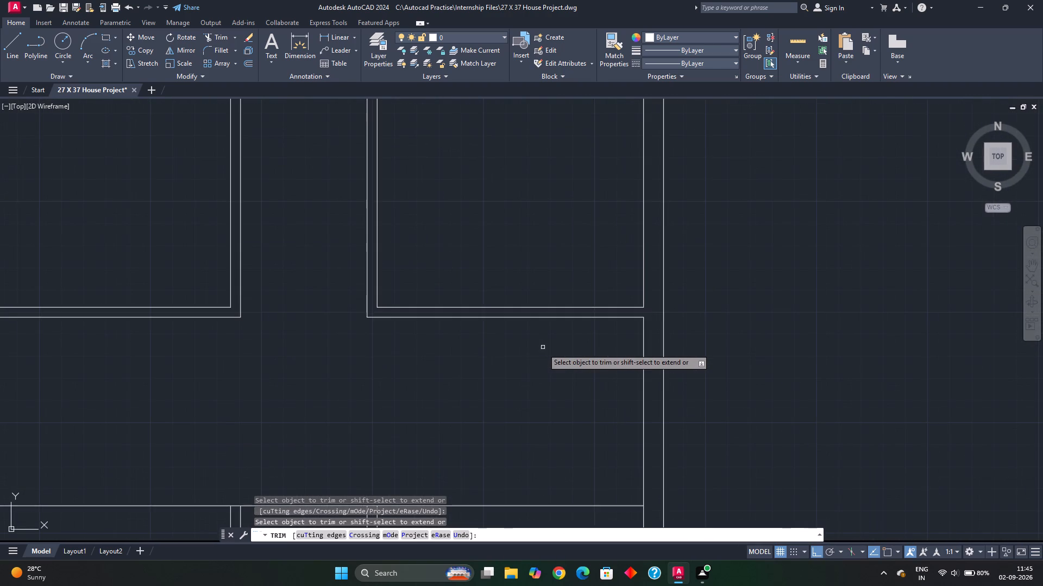
{"action": "scroll", "coordinate": [538, 349], "scroll_direction": "down", "scroll_amount": 1}
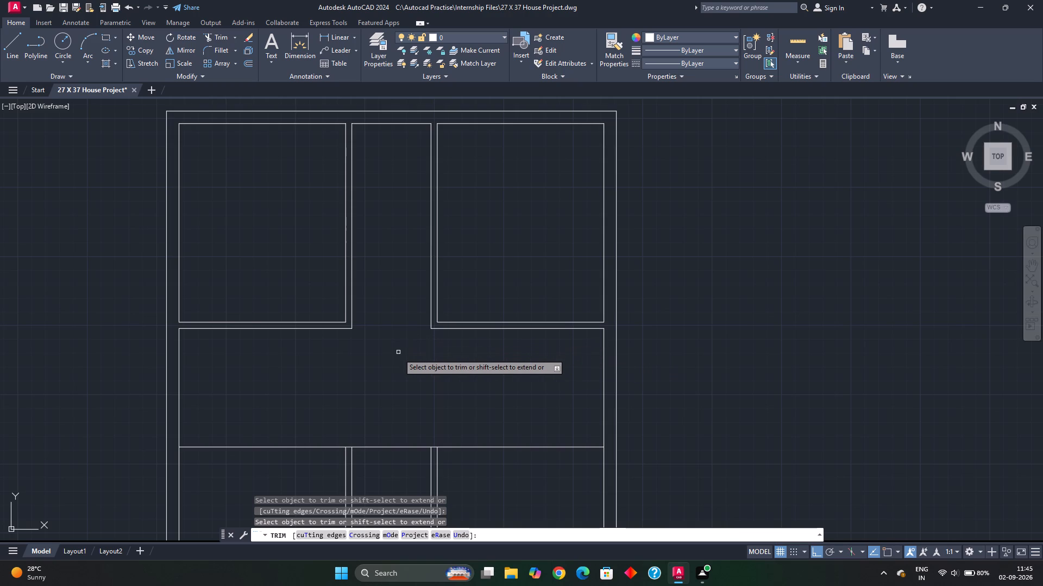
{"action": "scroll", "coordinate": [397, 361], "scroll_direction": "down", "scroll_amount": 2}
{"action": "middle_click_drag", "start_coordinate": [395, 377], "coordinate": [406, 338]}
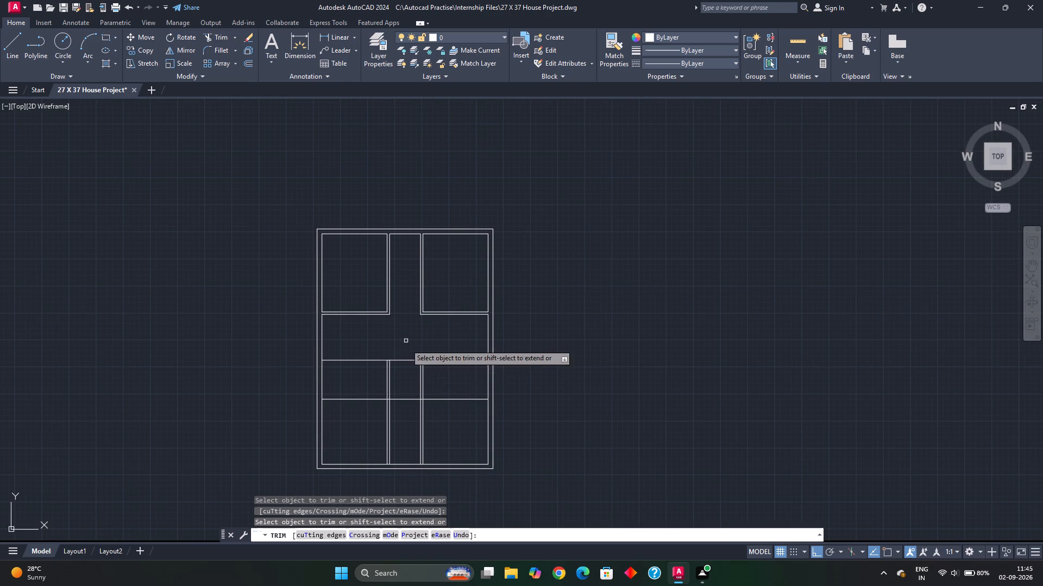
{"action": "key", "text": "Escape"}
{"action": "key", "text": "Escape"}
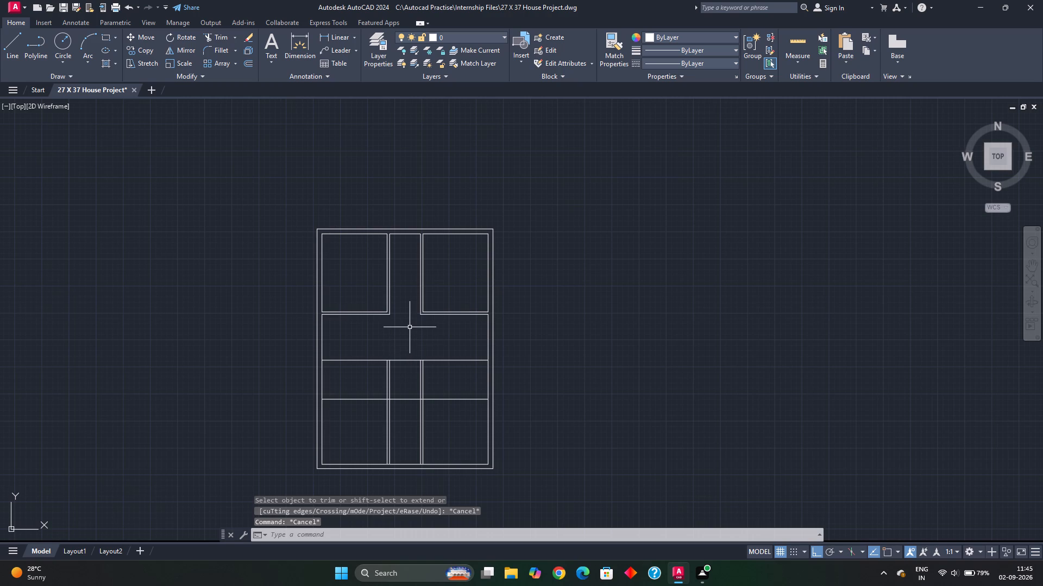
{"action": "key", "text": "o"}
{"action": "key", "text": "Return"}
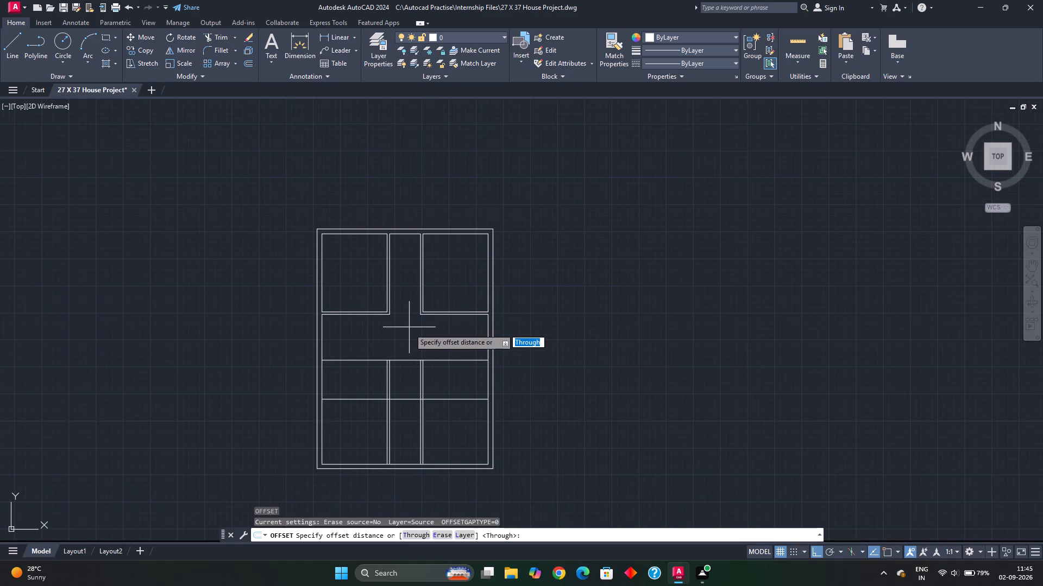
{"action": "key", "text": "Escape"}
Measure the clear sizes of the upper central passage, the middle hall and the rooms below it.
{"action": "scroll", "coordinate": [414, 288], "scroll_direction": "up", "scroll_amount": 4}
{"action": "middle_click_drag", "start_coordinate": [352, 232], "coordinate": [376, 280]}
{"action": "scroll", "coordinate": [387, 289], "scroll_direction": "down", "scroll_amount": 2}
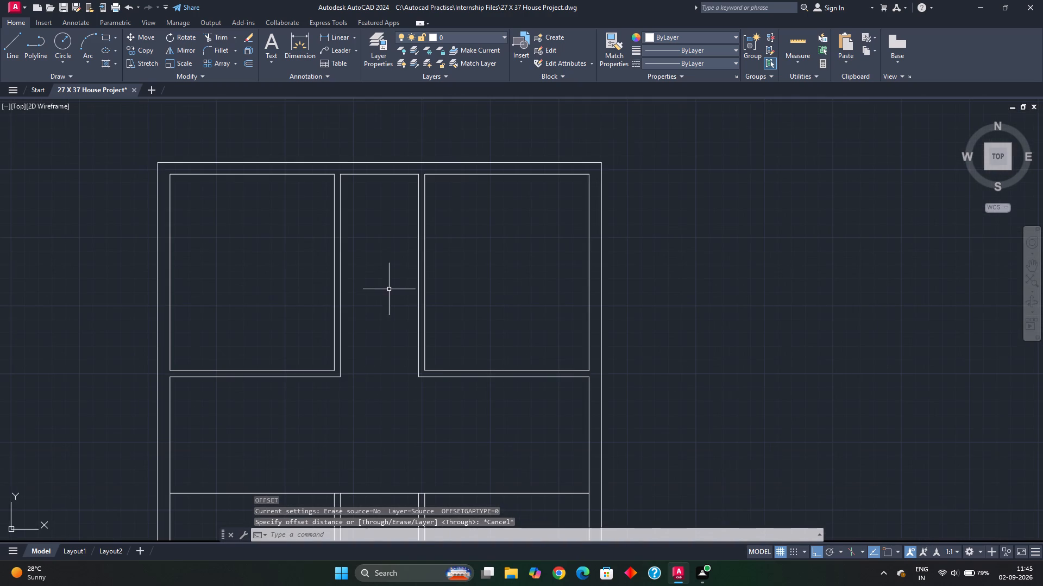
{"action": "left_click", "coordinate": [801, 41]}
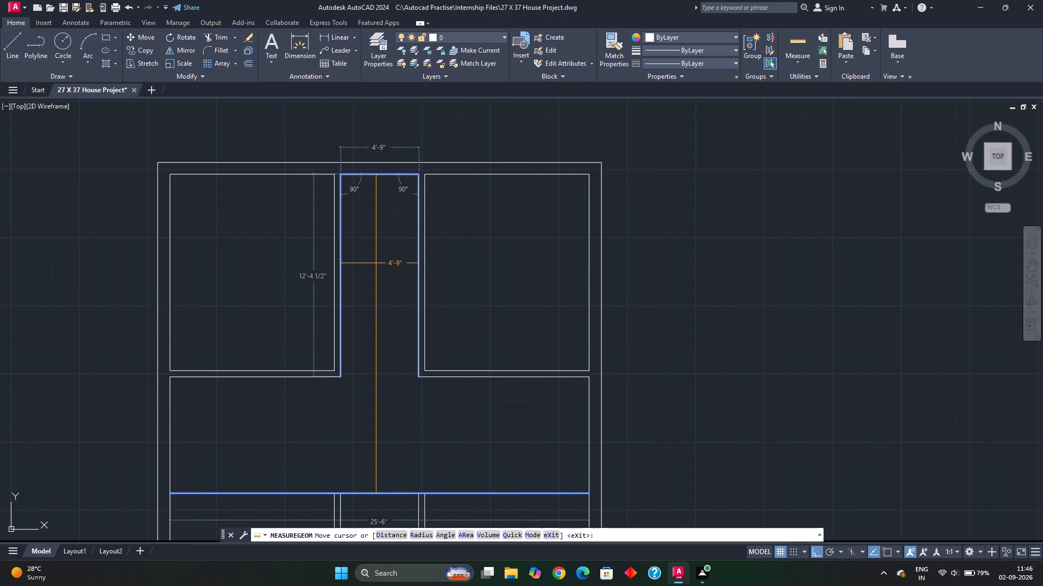
{"action": "scroll", "coordinate": [269, 467], "scroll_direction": "down", "scroll_amount": 2}
{"action": "middle_click_drag", "start_coordinate": [269, 461], "coordinate": [316, 289]}
{"action": "scroll", "coordinate": [321, 319], "scroll_direction": "up", "scroll_amount": 4}
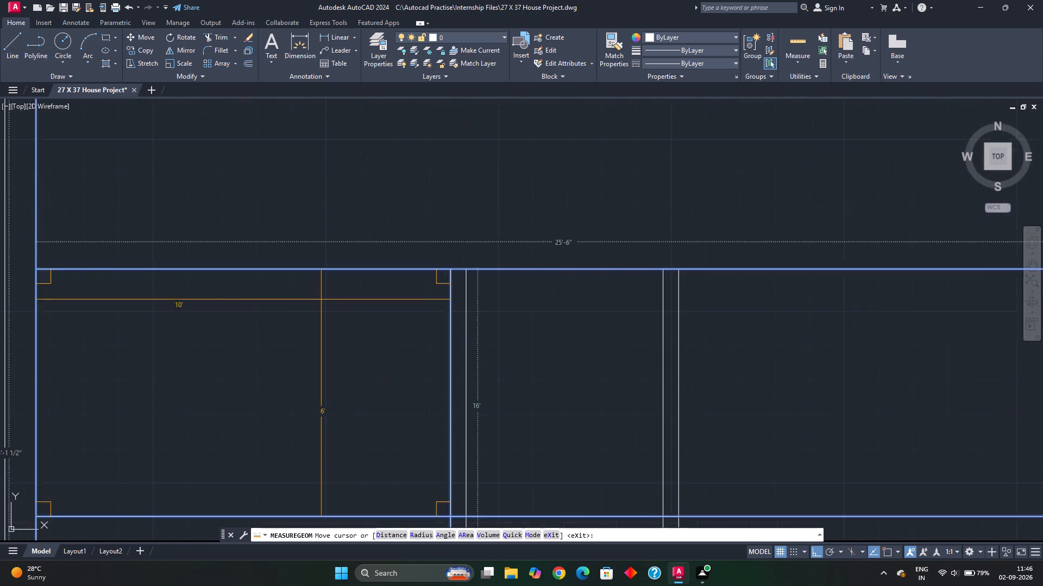
{"action": "middle_click_drag", "start_coordinate": [329, 313], "coordinate": [399, 298]}
{"action": "scroll", "coordinate": [400, 297], "scroll_direction": "down", "scroll_amount": 3}
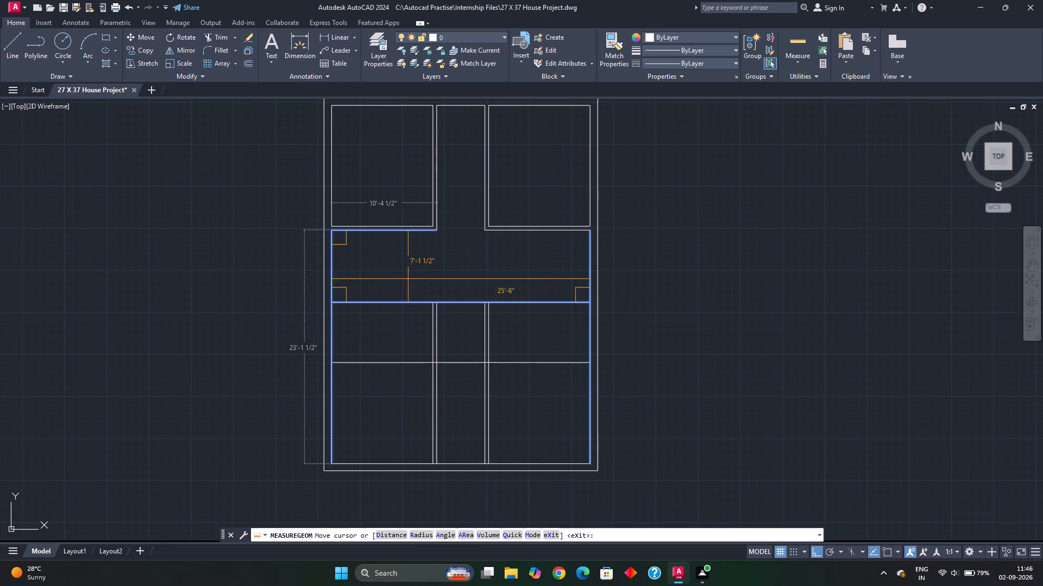
{"action": "key", "text": "Escape"}
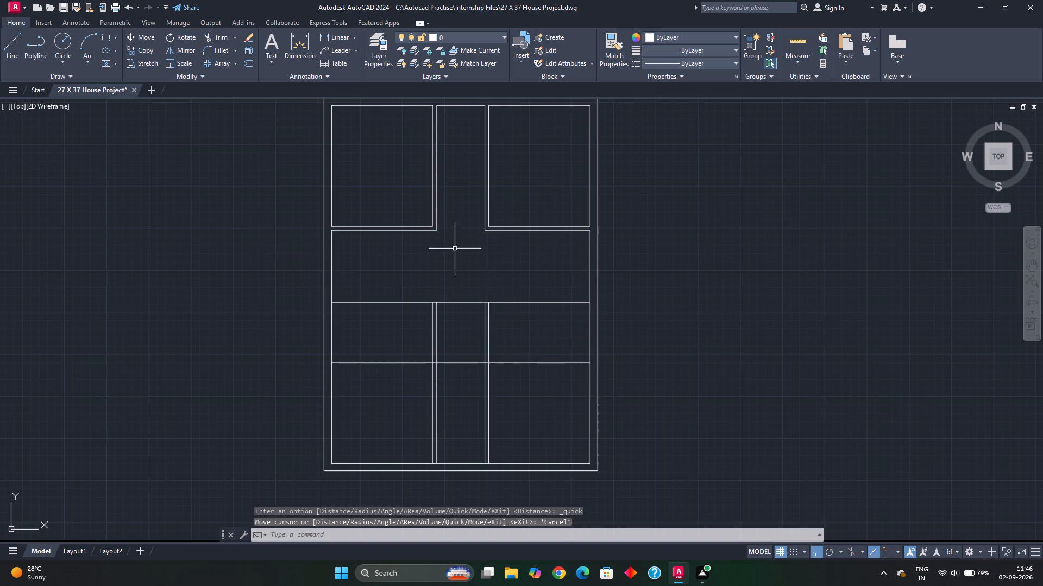
Offset the upper central passage's top wall line 8' downward, and offset the resulting line another 4.5" downward for wall thickness.
{"action": "middle_click_drag", "start_coordinate": [452, 244], "coordinate": [472, 330]}
{"action": "key", "text": "o"}
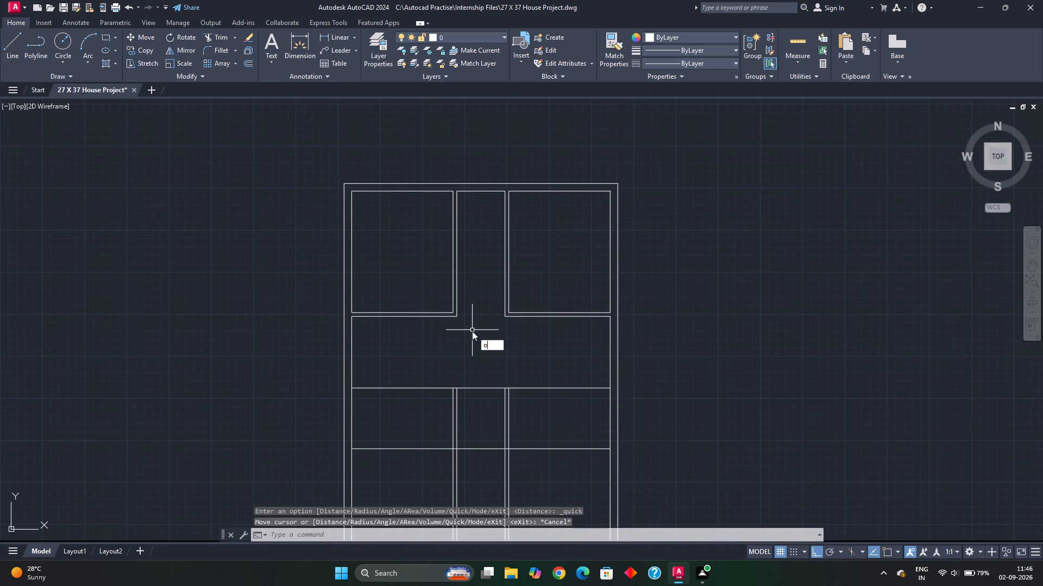
{"action": "key", "text": "Return"}
{"action": "type", "text": "8'"}
{"action": "key", "text": "Return"}
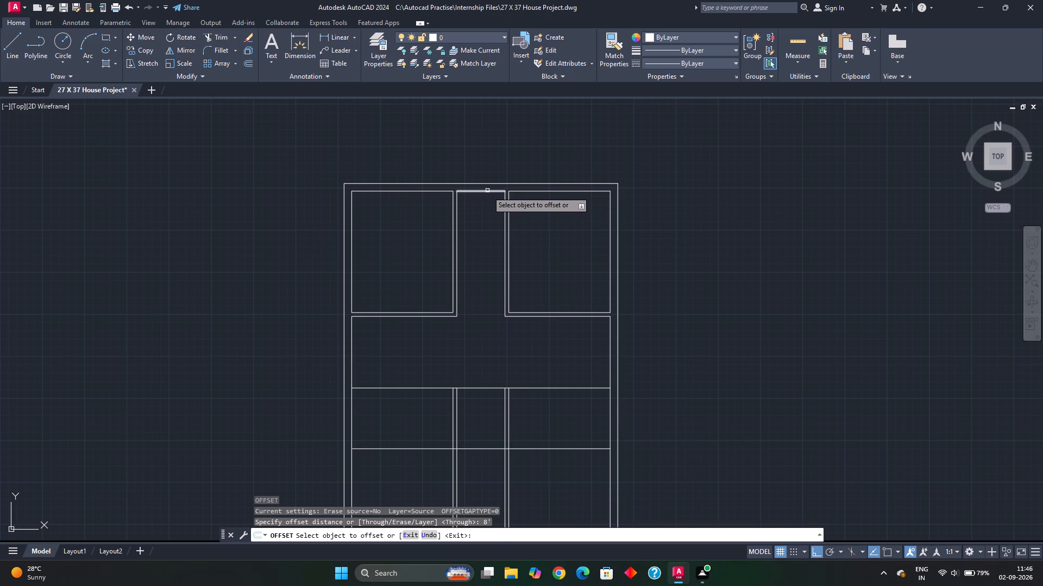
{"action": "left_click", "coordinate": [487, 191]}
{"action": "left_click", "coordinate": [487, 218]}
{"action": "left_click", "coordinate": [486, 273]}
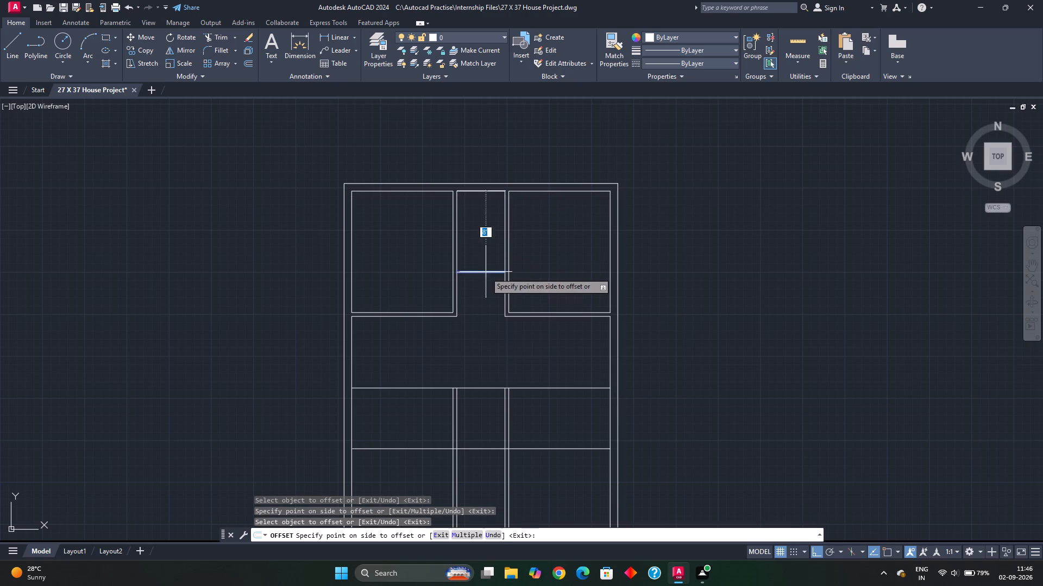
{"action": "type", "text": "4.5\""}
{"action": "key", "text": "Return"}
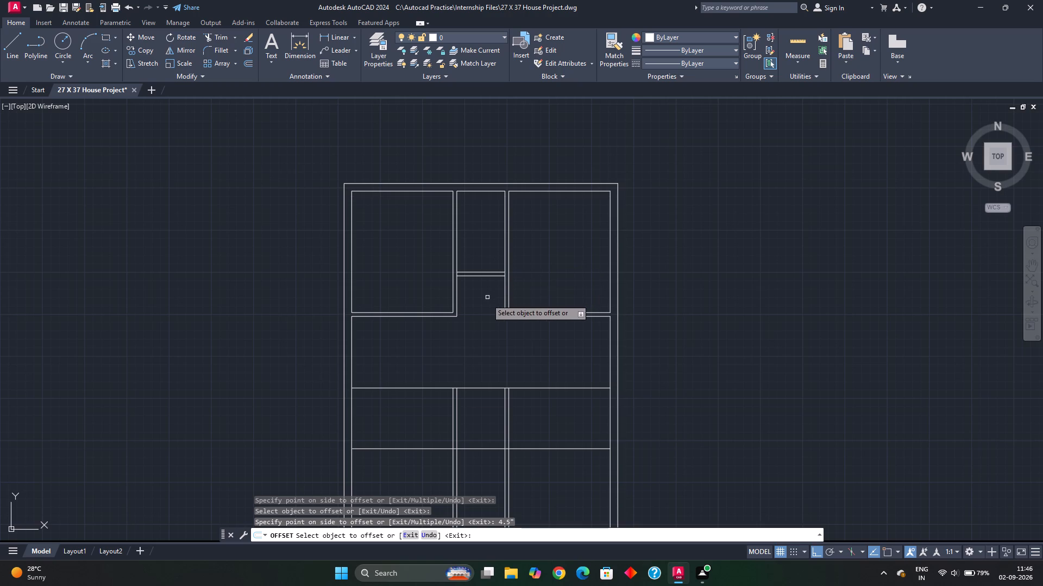
Offset the two lower full-width horizontal partition lines 4.5" upward for wall thickness.
{"action": "middle_click_drag", "start_coordinate": [471, 328], "coordinate": [481, 295]}
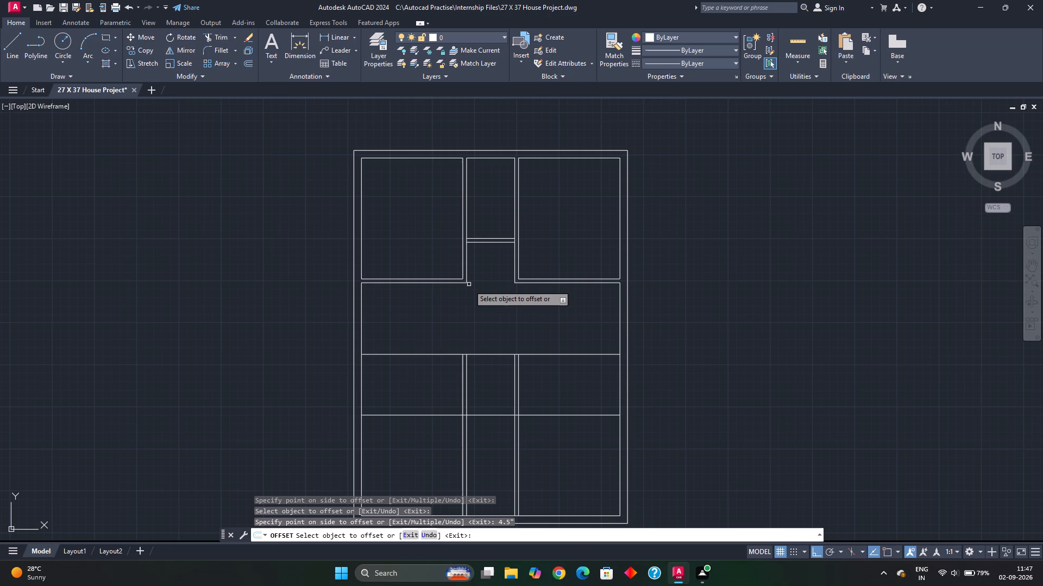
{"action": "middle_click_drag", "start_coordinate": [486, 394], "coordinate": [497, 326]}
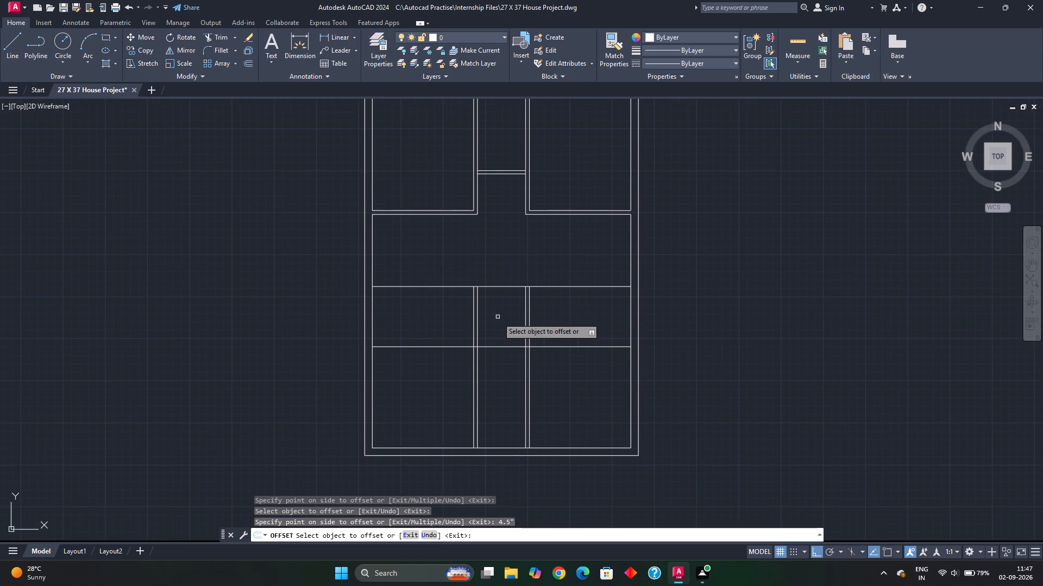
{"action": "middle_click_drag", "start_coordinate": [487, 328], "coordinate": [494, 279]}
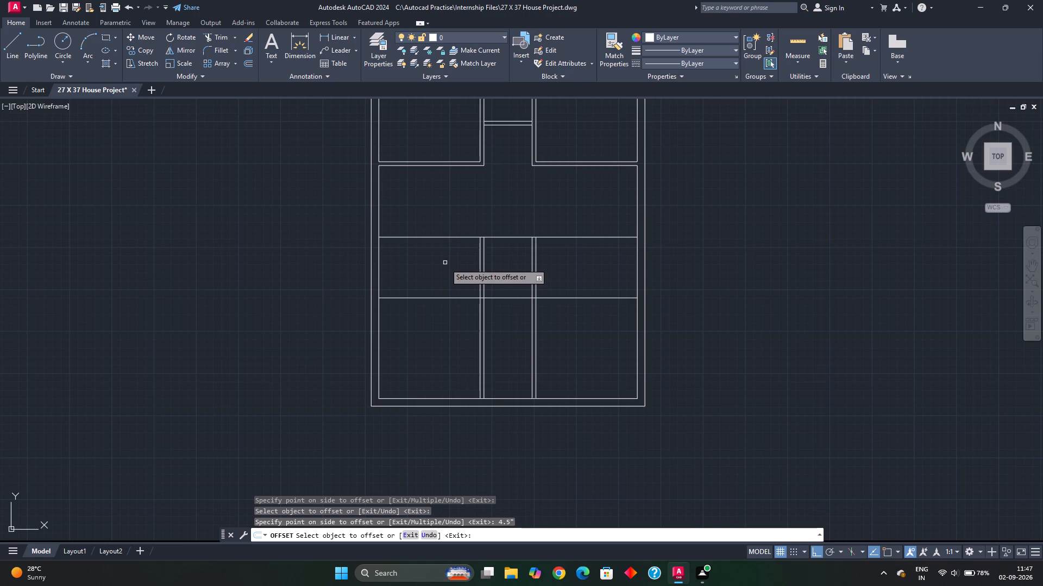
{"action": "left_click", "coordinate": [446, 237]}
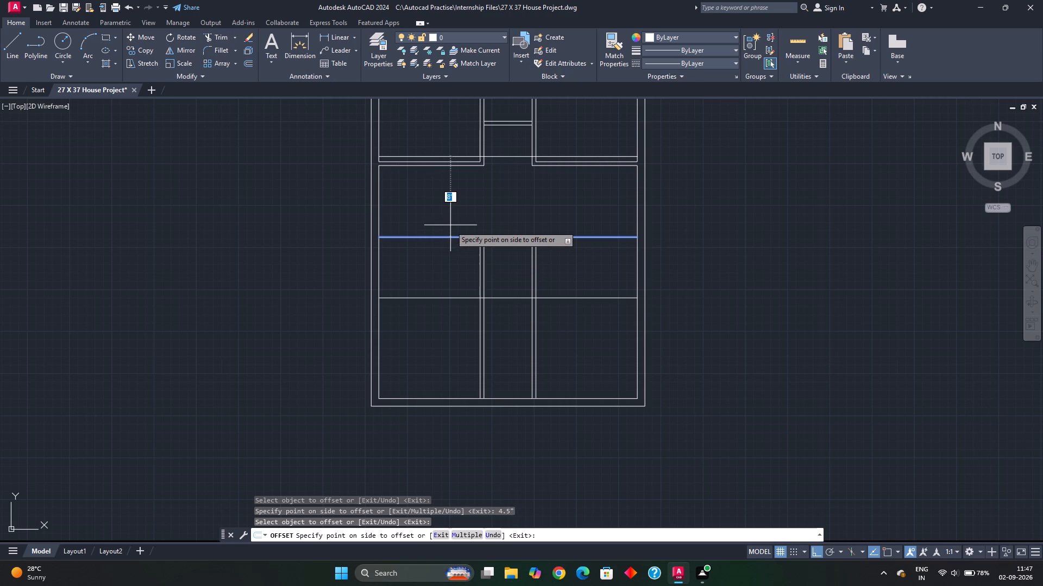
{"action": "type", "text": "4.5\""}
{"action": "key", "text": "Return"}
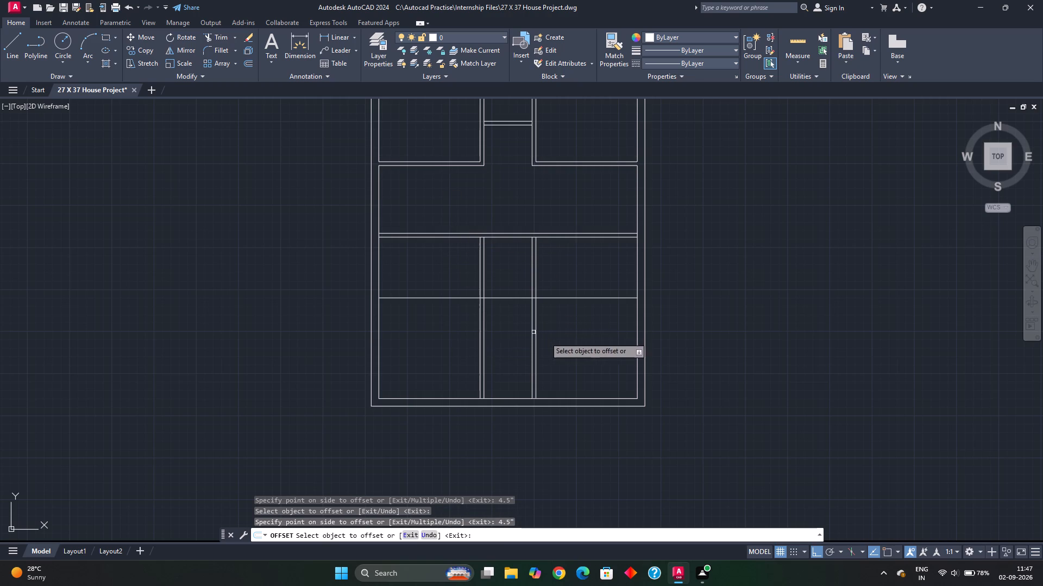
{"action": "left_click", "coordinate": [589, 297]}
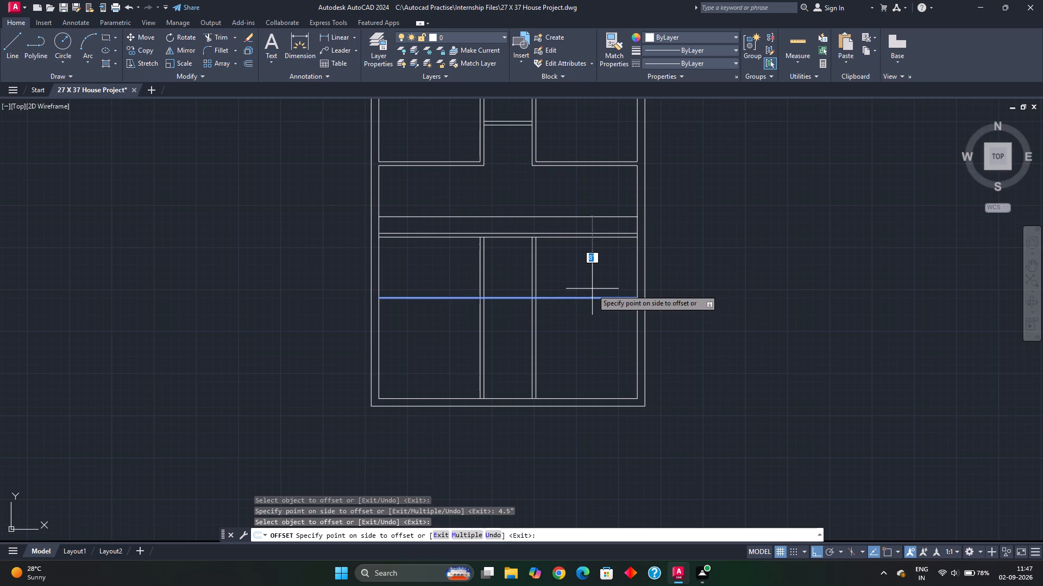
{"action": "type", "text": "4.5"}
{"action": "key", "text": "shift+quotedbl"}
{"action": "key", "text": "Return"}
{"action": "key", "text": "Escape"}
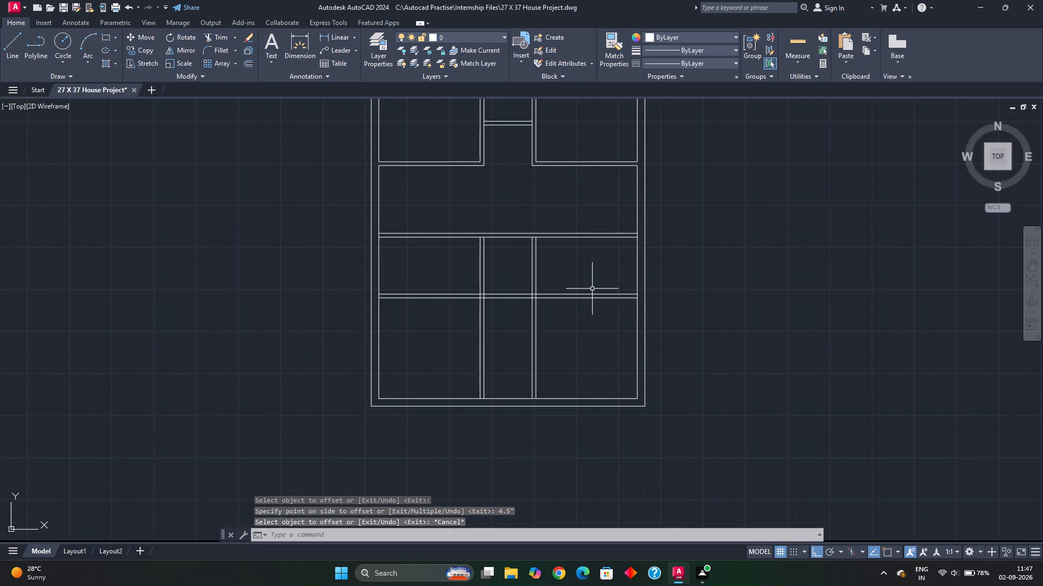
Trim away the lower horizontal partition across the lower-left room and central passage, and the right vertical partition's stretch above it.
{"action": "type", "text": "tr"}
{"action": "key", "text": "space"}
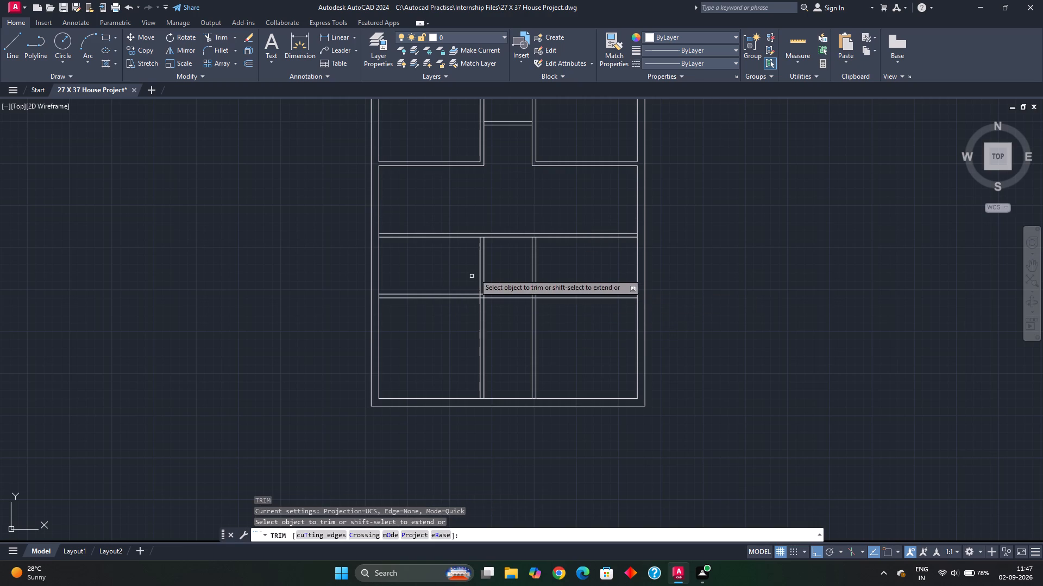
{"action": "left_click_drag", "start_coordinate": [453, 278], "coordinate": [439, 317]}
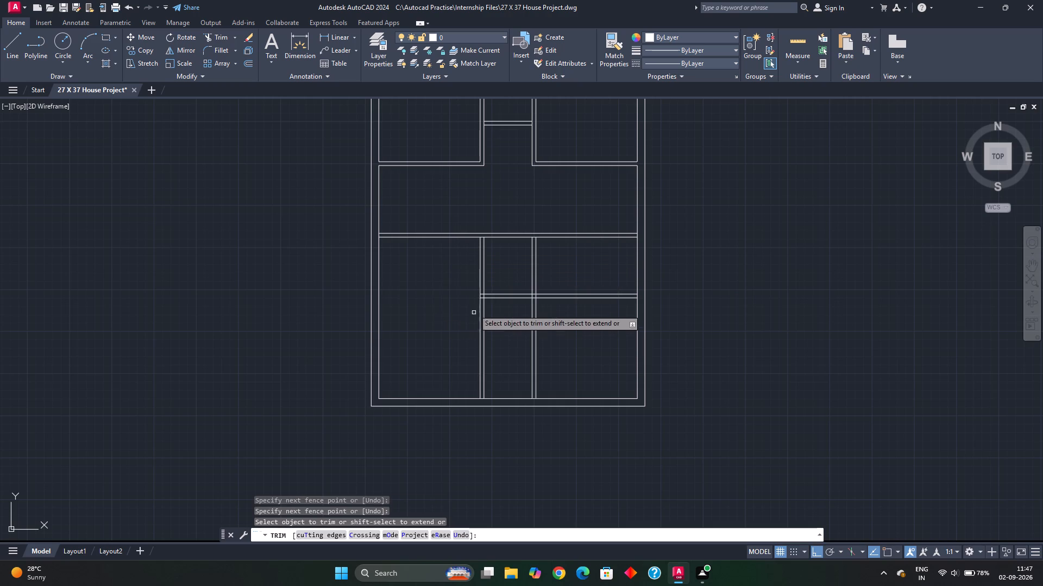
{"action": "scroll", "coordinate": [475, 303], "scroll_direction": "up", "scroll_amount": 3}
{"action": "left_click_drag", "start_coordinate": [495, 267], "coordinate": [492, 295]}
{"action": "left_click_drag", "start_coordinate": [549, 257], "coordinate": [544, 305]}
{"action": "scroll", "coordinate": [577, 303], "scroll_direction": "down", "scroll_amount": 3}
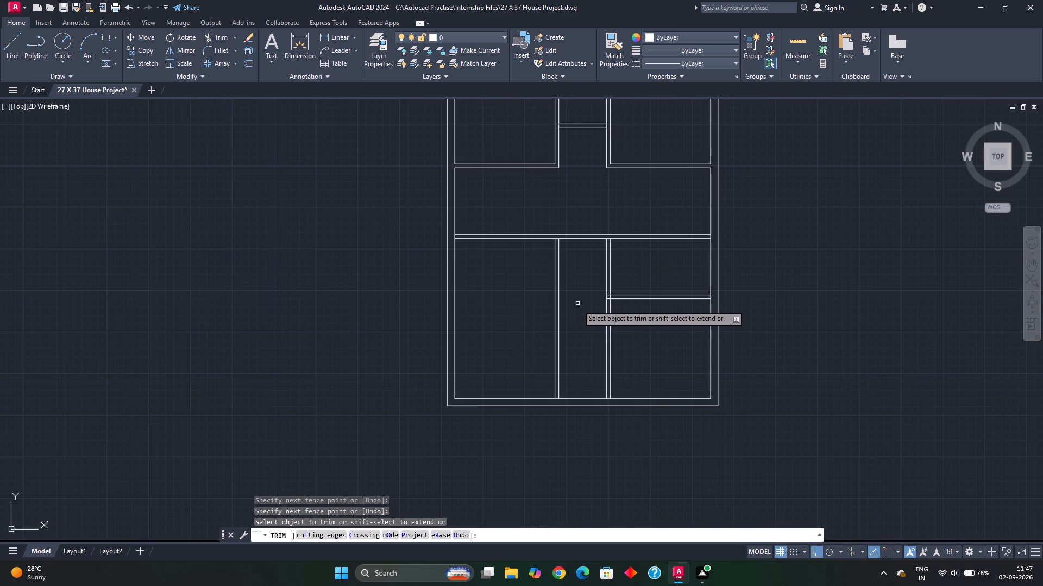
{"action": "left_click_drag", "start_coordinate": [621, 272], "coordinate": [586, 285]}
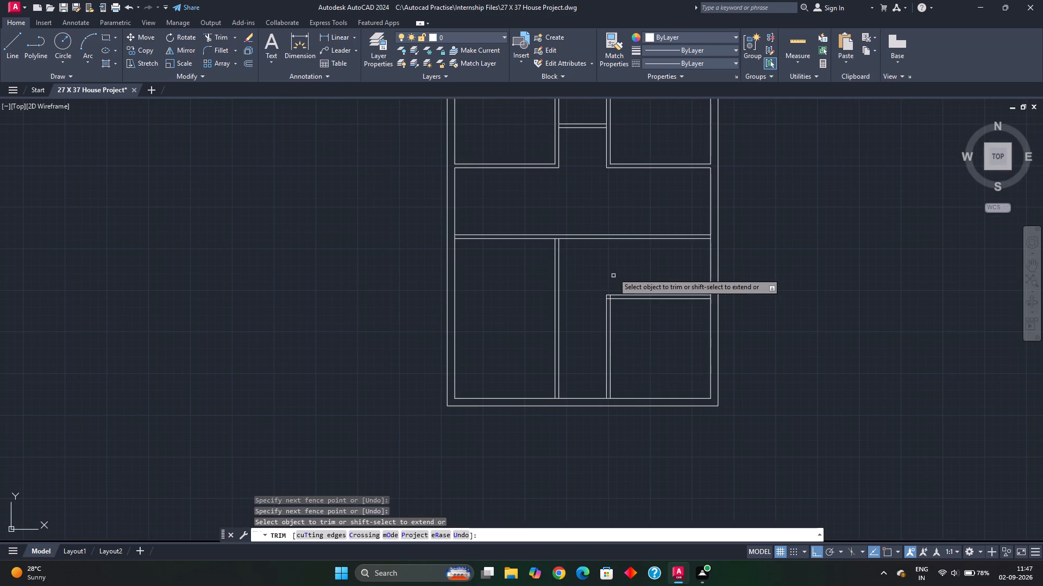
Trim the hall's lower partition lines beyond the lower-left room and clean up that room's upper-right wall corner.
{"action": "scroll", "coordinate": [569, 241], "scroll_direction": "up", "scroll_amount": 4}
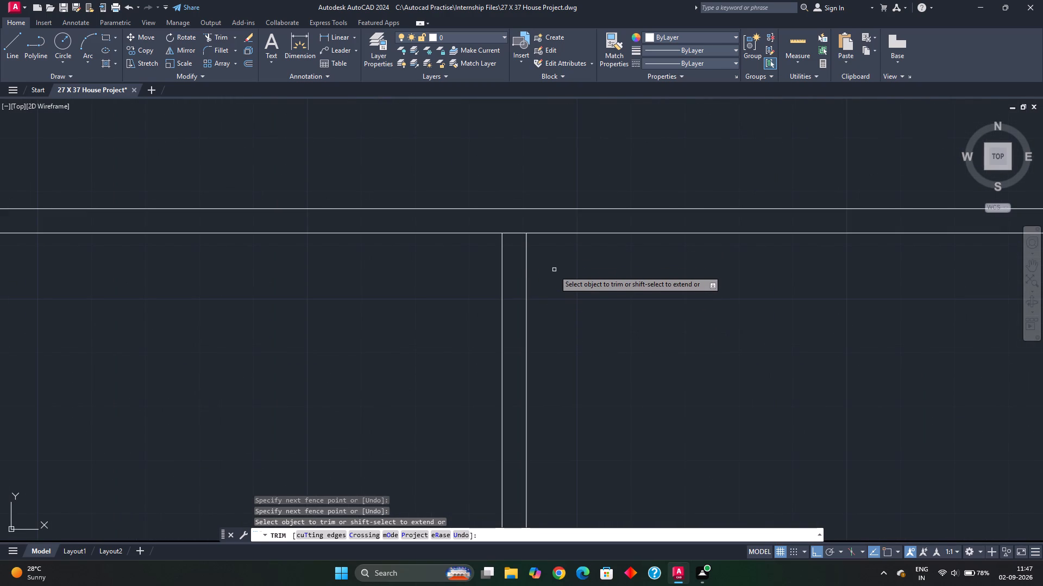
{"action": "left_click", "coordinate": [527, 253], "text": "shift"}
{"action": "left_click_drag", "start_coordinate": [585, 192], "coordinate": [578, 267]}
{"action": "scroll", "coordinate": [579, 271], "scroll_direction": "down", "scroll_amount": 2}
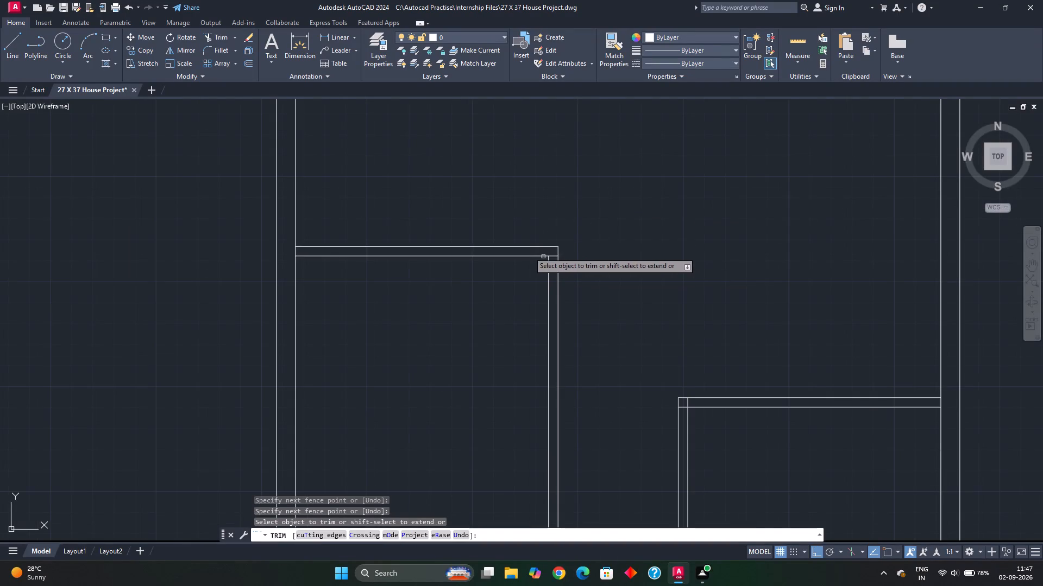
{"action": "left_click", "coordinate": [553, 255]}
{"action": "scroll", "coordinate": [577, 282], "scroll_direction": "down", "scroll_amount": 2}
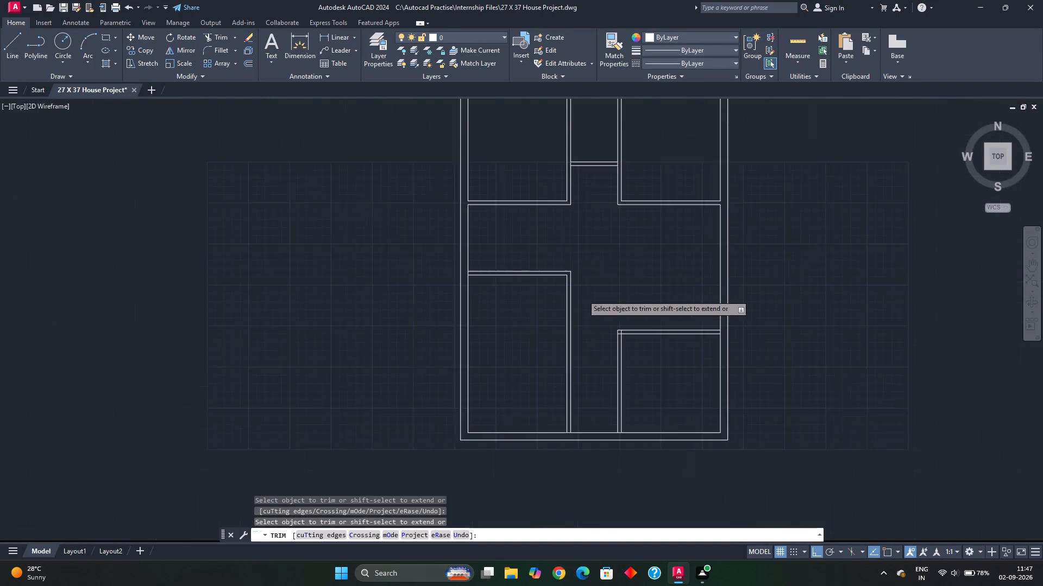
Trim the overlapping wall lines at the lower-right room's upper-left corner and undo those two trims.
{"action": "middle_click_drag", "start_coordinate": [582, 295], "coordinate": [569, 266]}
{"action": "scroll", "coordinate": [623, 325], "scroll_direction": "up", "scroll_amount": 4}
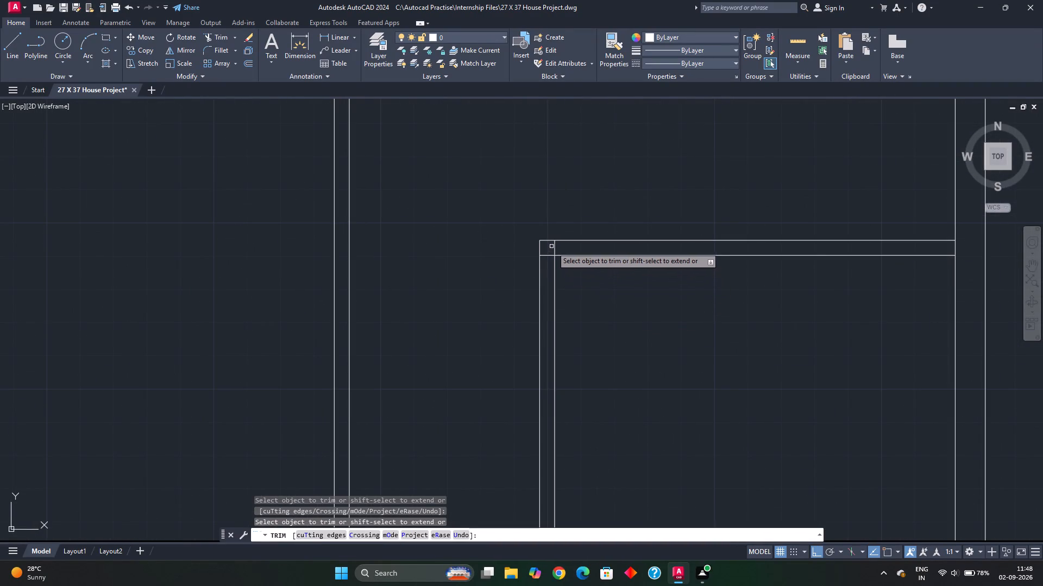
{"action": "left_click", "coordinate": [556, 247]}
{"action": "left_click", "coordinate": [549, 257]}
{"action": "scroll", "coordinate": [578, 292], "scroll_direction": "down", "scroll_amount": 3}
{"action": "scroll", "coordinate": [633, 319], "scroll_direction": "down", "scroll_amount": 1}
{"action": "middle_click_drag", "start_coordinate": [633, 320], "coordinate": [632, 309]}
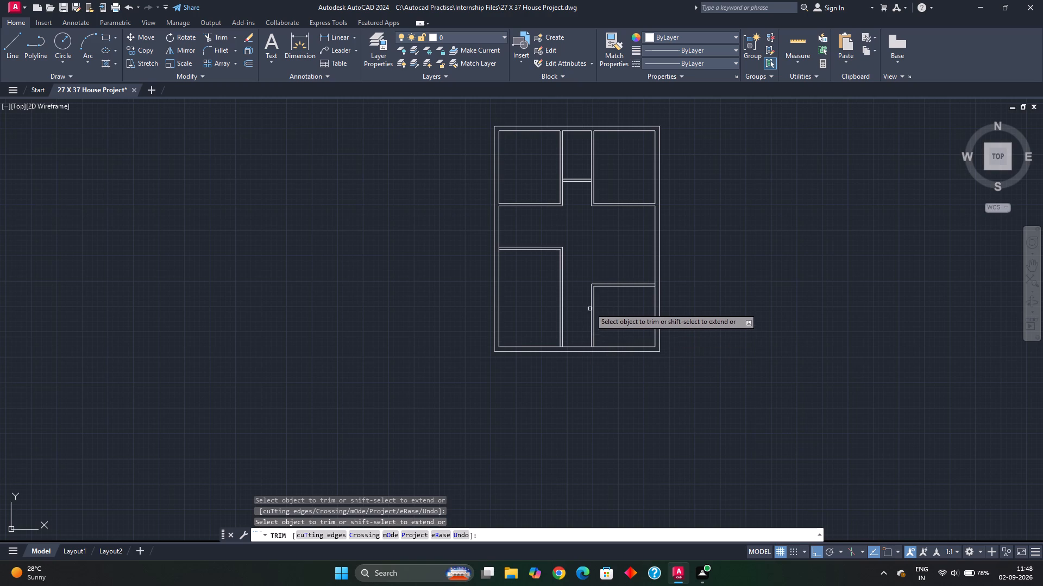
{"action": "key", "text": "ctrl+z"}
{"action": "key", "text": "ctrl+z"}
Trim away both lines of the lower-right room's left wall below its horizontal partition, and end trimming.
{"action": "scroll", "coordinate": [645, 411], "scroll_direction": "down", "scroll_amount": 1}
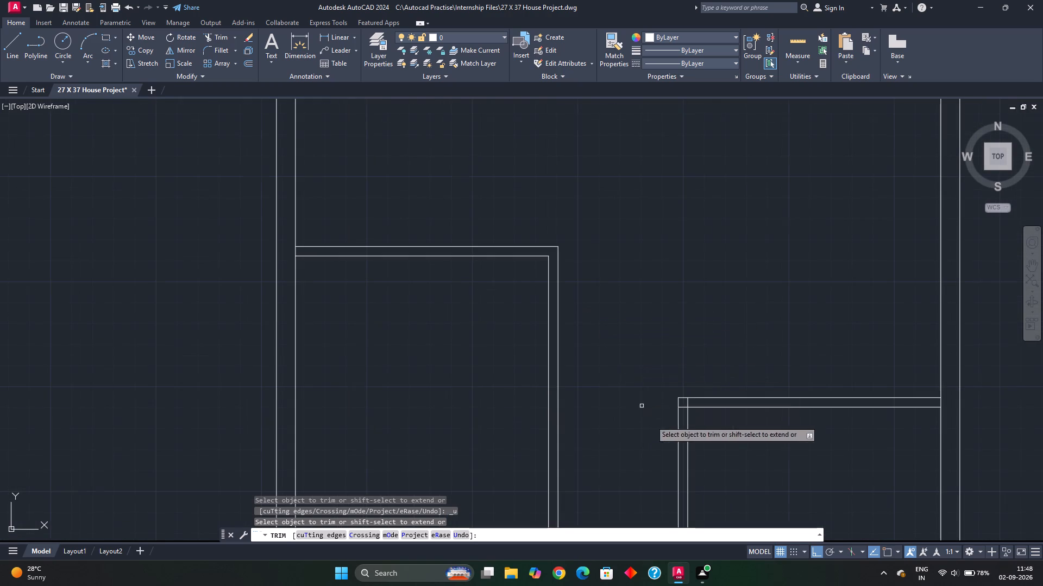
{"action": "scroll", "coordinate": [652, 422], "scroll_direction": "down", "scroll_amount": 1}
{"action": "middle_click_drag", "start_coordinate": [630, 380], "coordinate": [583, 300]}
{"action": "scroll", "coordinate": [633, 375], "scroll_direction": "up", "scroll_amount": 2}
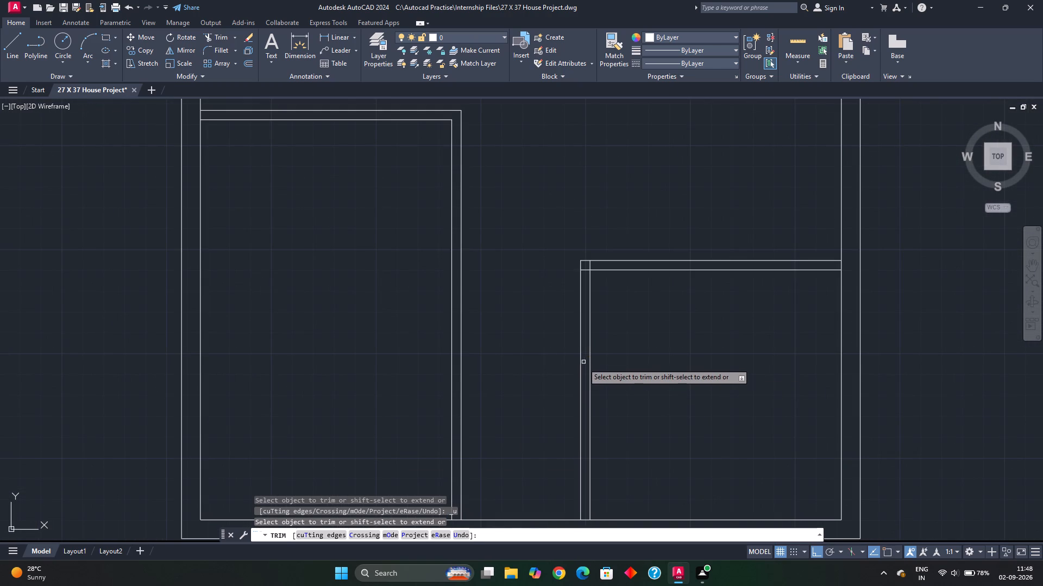
{"action": "left_click_drag", "start_coordinate": [600, 358], "coordinate": [575, 364]}
{"action": "scroll", "coordinate": [621, 386], "scroll_direction": "down", "scroll_amount": 1}
{"action": "middle_click_drag", "start_coordinate": [621, 386], "coordinate": [601, 355]}
{"action": "key", "text": "Escape"}
{"action": "key", "text": "Escape"}
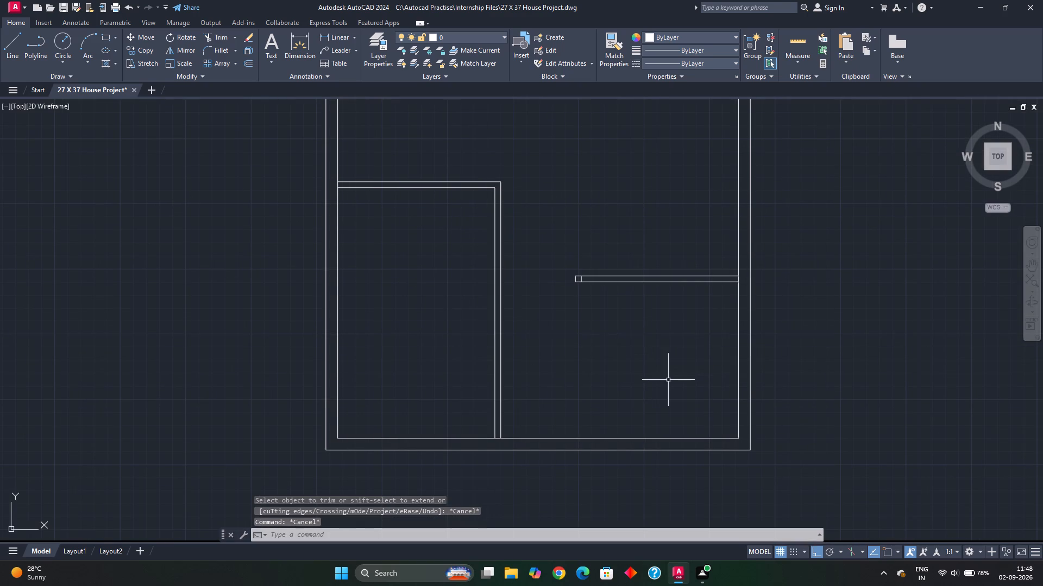
Offset the right inner wall line 10'6" toward the house interior, and offset the resulting line another 4.5" for wall thickness.
{"action": "key", "text": "o"}
{"action": "key", "text": "Return"}
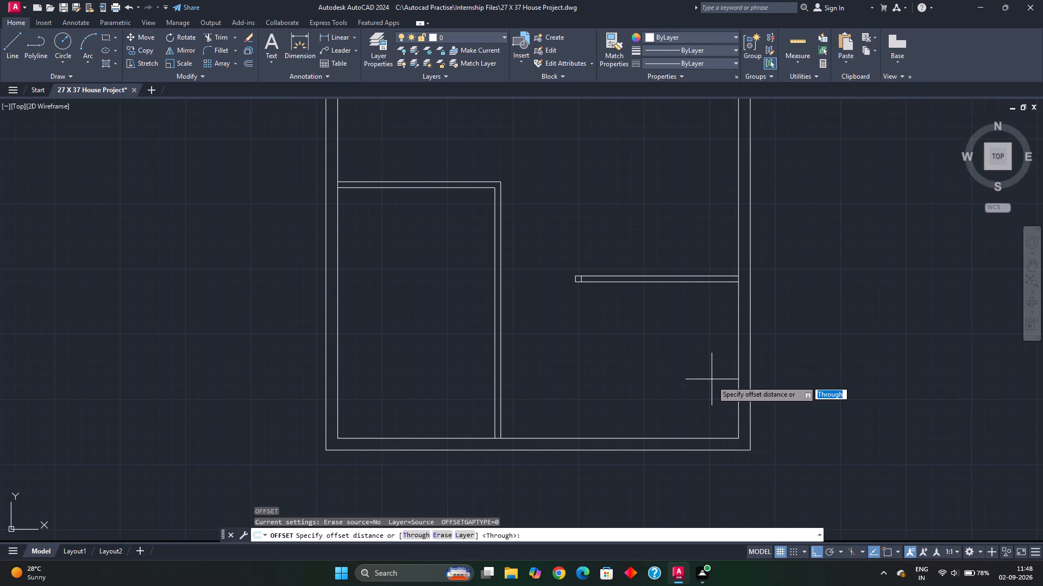
{"action": "type", "text": "40"}
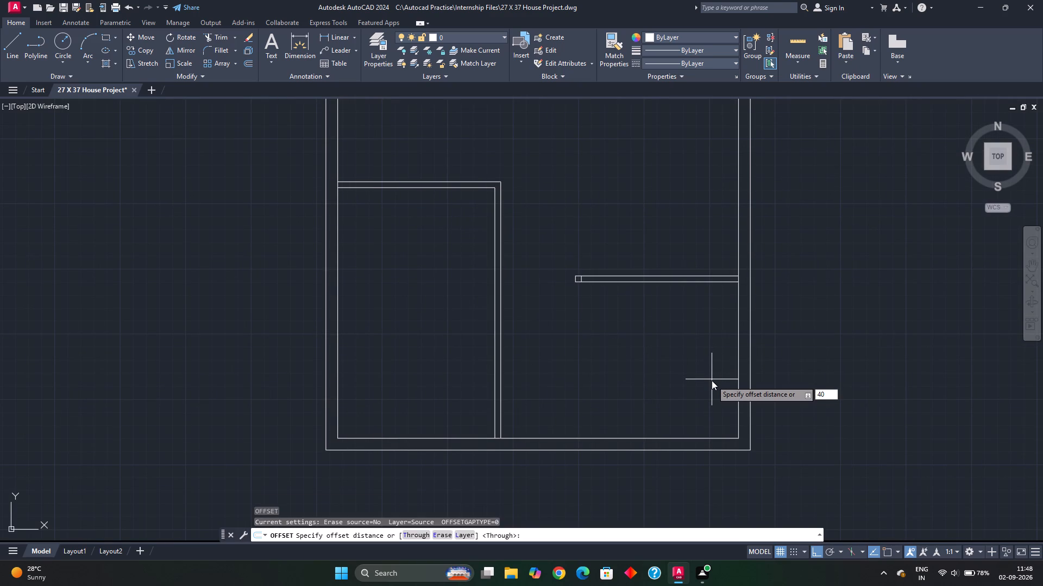
{"action": "key", "text": "BackSpace"}
{"action": "key", "text": "BackSpace"}
{"action": "type", "text": "10"}
{"action": "type", "text": "'6"}
{"action": "key", "text": "shift+quotedbl"}
{"action": "key", "text": "Return"}
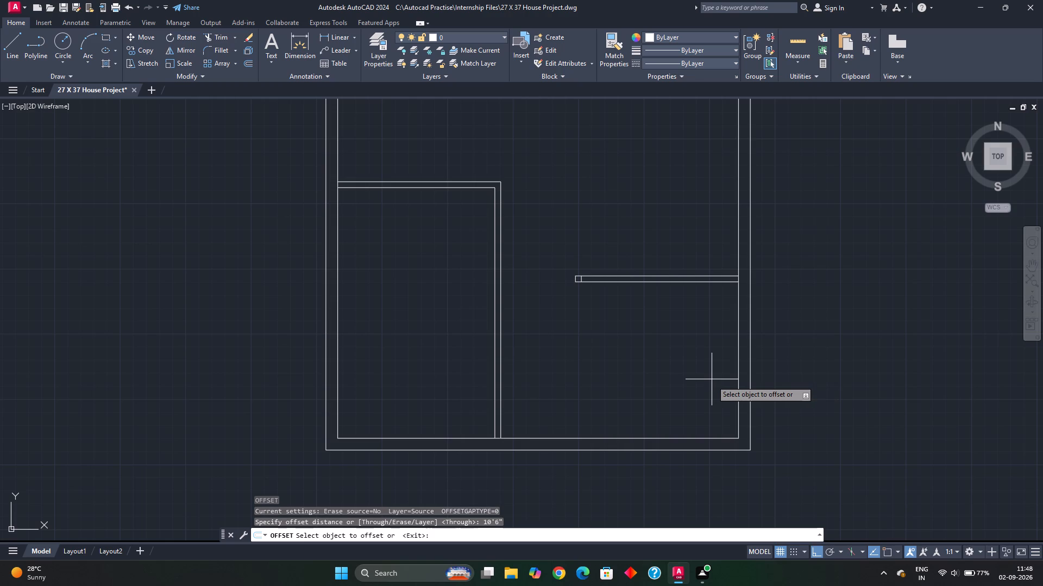
{"action": "left_click", "coordinate": [739, 377]}
{"action": "left_click", "coordinate": [636, 376]}
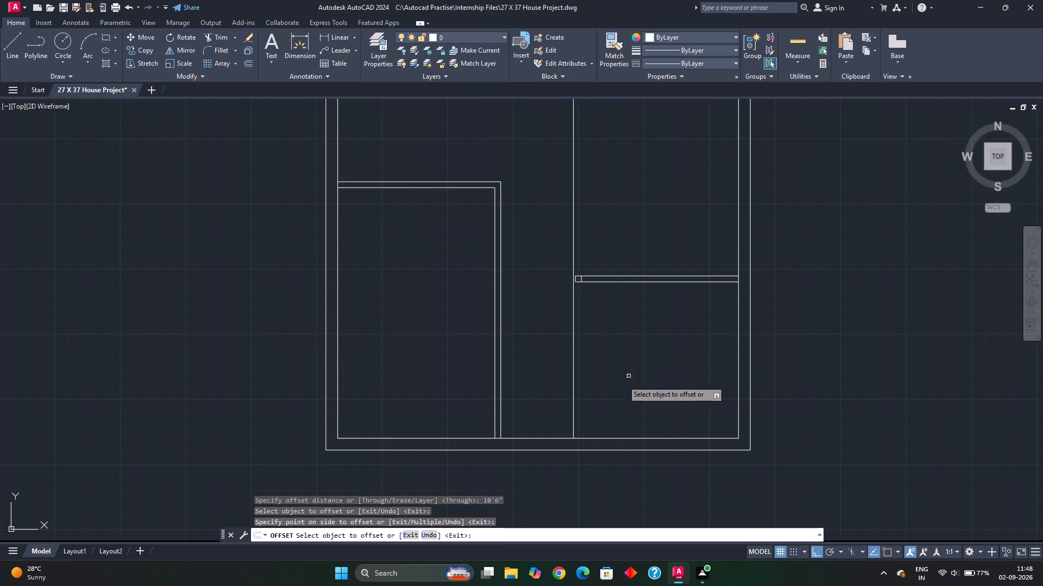
{"action": "left_click", "coordinate": [574, 386]}
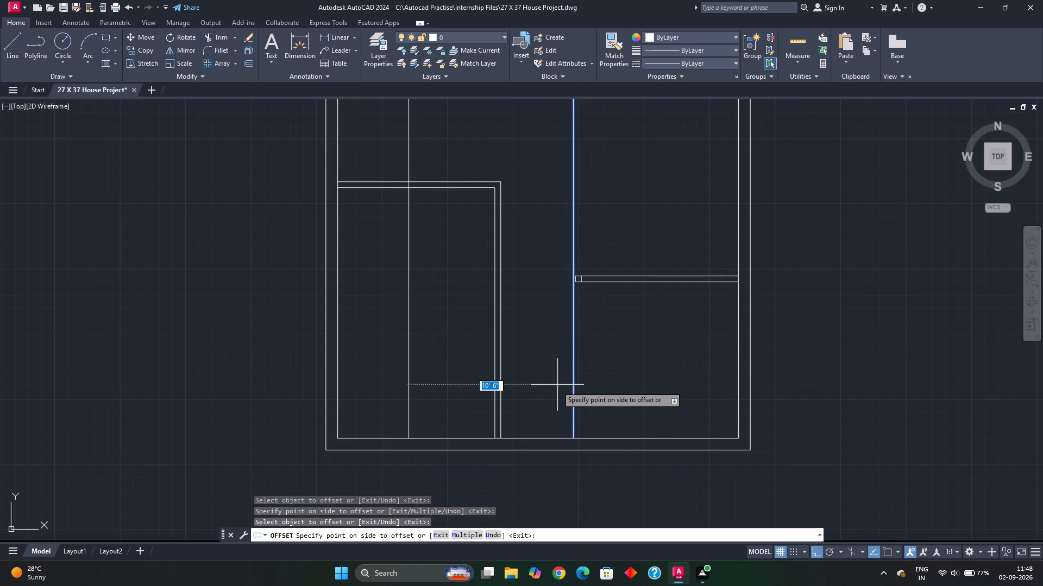
{"action": "type", "text": "4.5"}
{"action": "key", "text": "shift+quotedbl"}
{"action": "key", "text": "Return"}
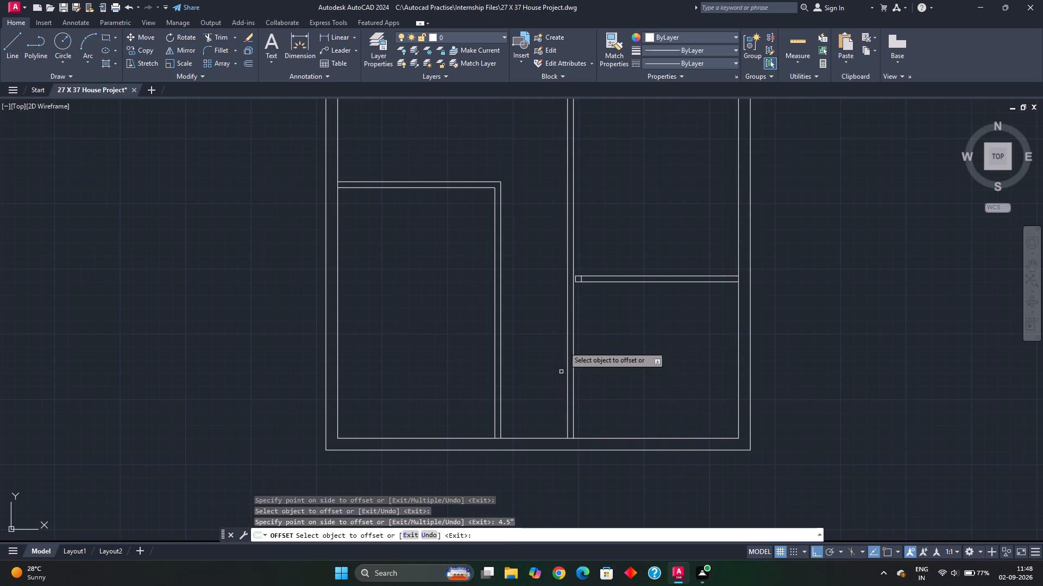
{"action": "key", "text": "Escape"}
{"action": "key", "text": "Escape"}
Extend the lower-right room's horizontal partition lines to the far line of the new vertical wall.
{"action": "type", "text": "ex"}
{"action": "key", "text": "space"}
{"action": "scroll", "coordinate": [587, 305], "scroll_direction": "up", "scroll_amount": 3}
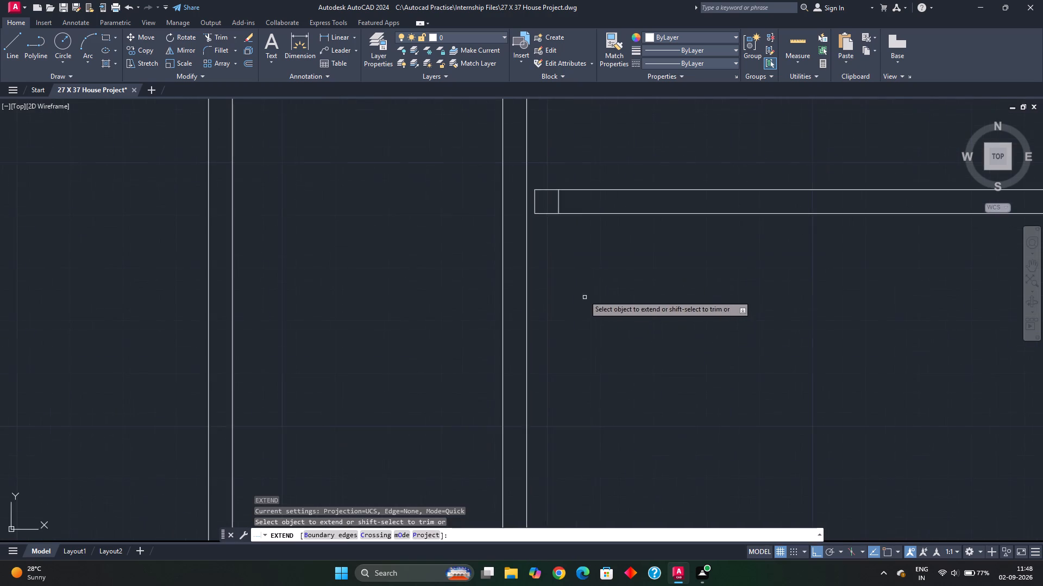
{"action": "middle_click_drag", "start_coordinate": [583, 293], "coordinate": [575, 373]}
{"action": "left_click_drag", "start_coordinate": [590, 250], "coordinate": [562, 339]}
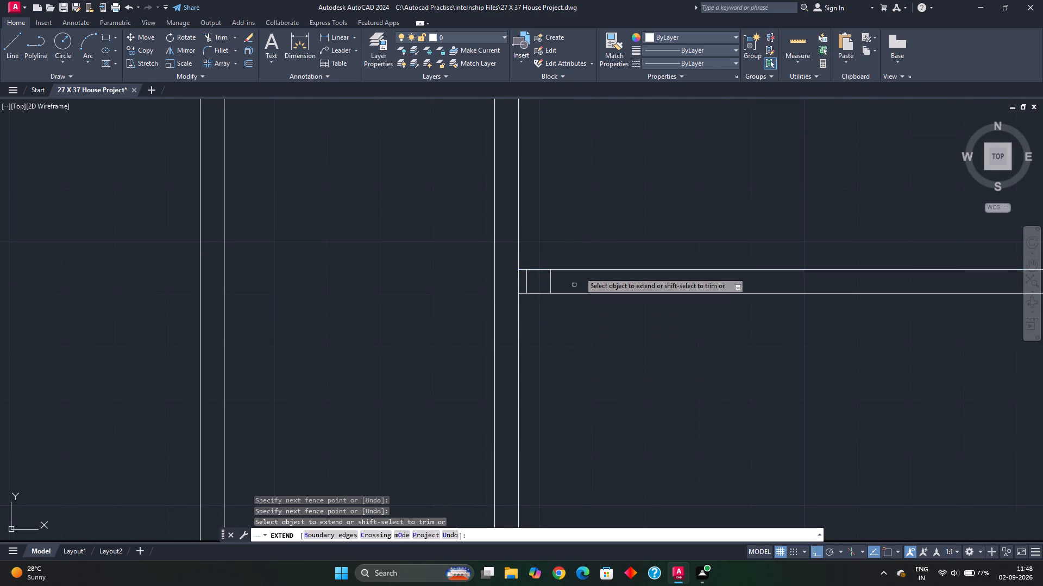
{"action": "left_click_drag", "start_coordinate": [587, 258], "coordinate": [549, 365]}
{"action": "key", "text": "Escape"}
Trim away the leftover short lines inside the lower-right room's horizontal partition and the new vertical wall's lines above it.
{"action": "scroll", "coordinate": [566, 336], "scroll_direction": "down", "scroll_amount": 2}
{"action": "middle_click_drag", "start_coordinate": [594, 300], "coordinate": [590, 317]}
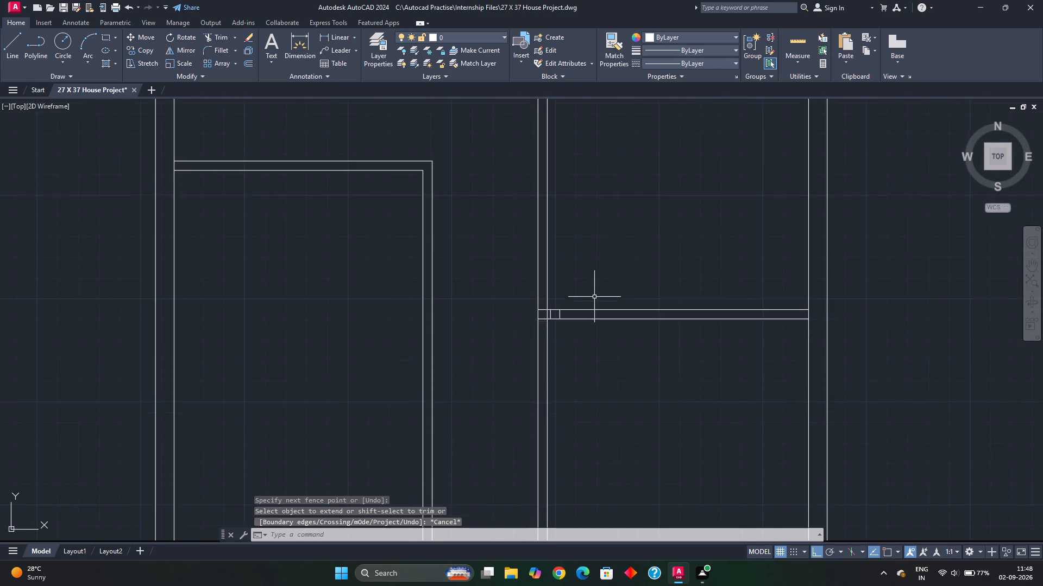
{"action": "middle_click_drag", "start_coordinate": [590, 317], "coordinate": [587, 334]}
{"action": "key", "text": "t"}
{"action": "key", "text": "r"}
{"action": "scroll", "coordinate": [575, 343], "scroll_direction": "up", "scroll_amount": 2}
{"action": "key", "text": "space"}
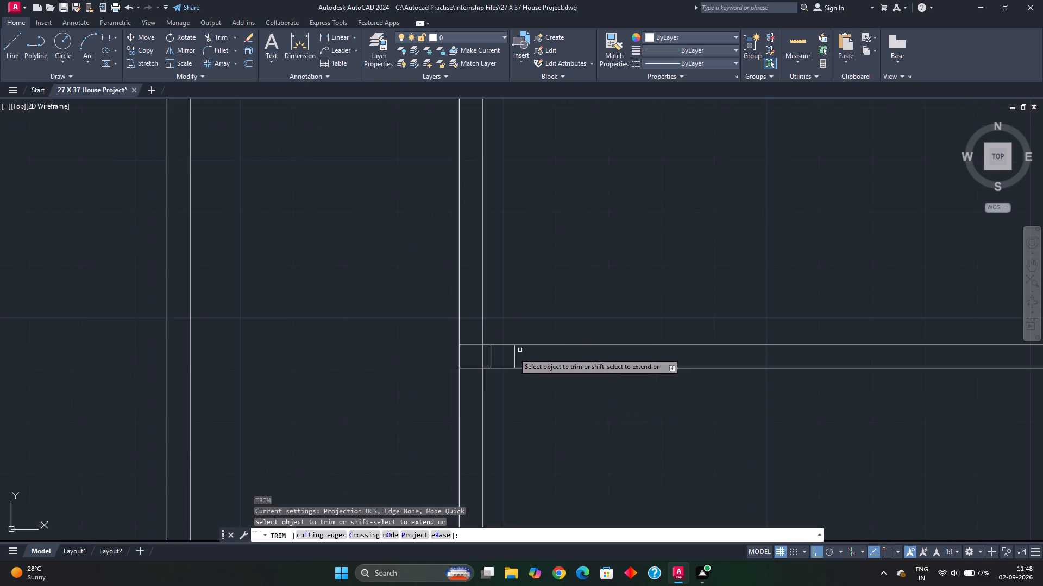
{"action": "scroll", "coordinate": [511, 353], "scroll_direction": "up", "scroll_amount": 2}
{"action": "left_click_drag", "start_coordinate": [523, 360], "coordinate": [451, 362]}
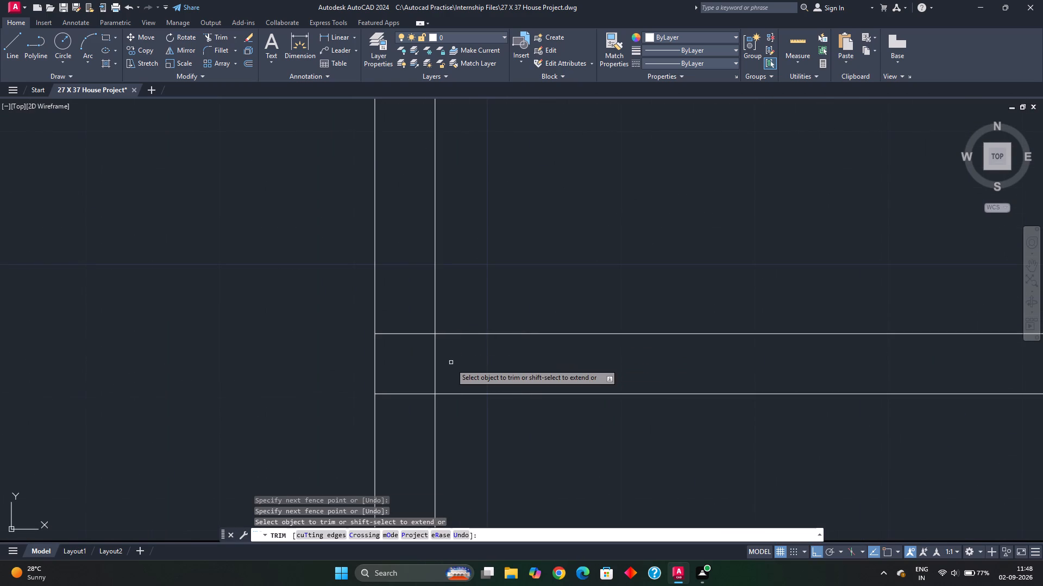
{"action": "scroll", "coordinate": [453, 364], "scroll_direction": "down", "scroll_amount": 2}
{"action": "left_click_drag", "start_coordinate": [475, 314], "coordinate": [392, 317]}
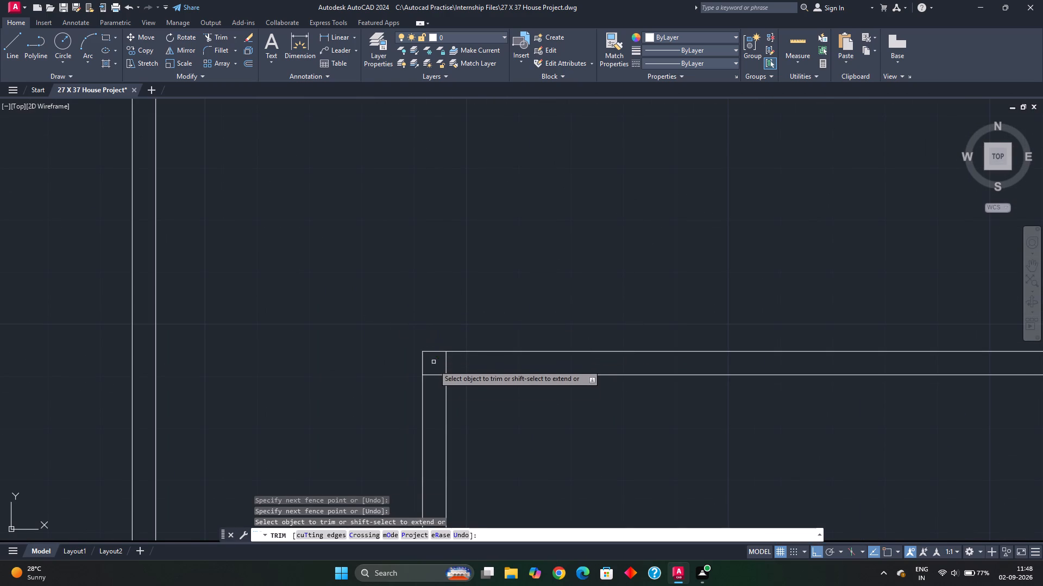
Trim the overlapping line ends at the lower-right room's upper-left wall corner, and end trimming.
{"action": "left_click", "coordinate": [433, 375]}
{"action": "left_click", "coordinate": [448, 361]}
{"action": "left_click", "coordinate": [439, 363]}
{"action": "scroll", "coordinate": [508, 381], "scroll_direction": "down", "scroll_amount": 2}
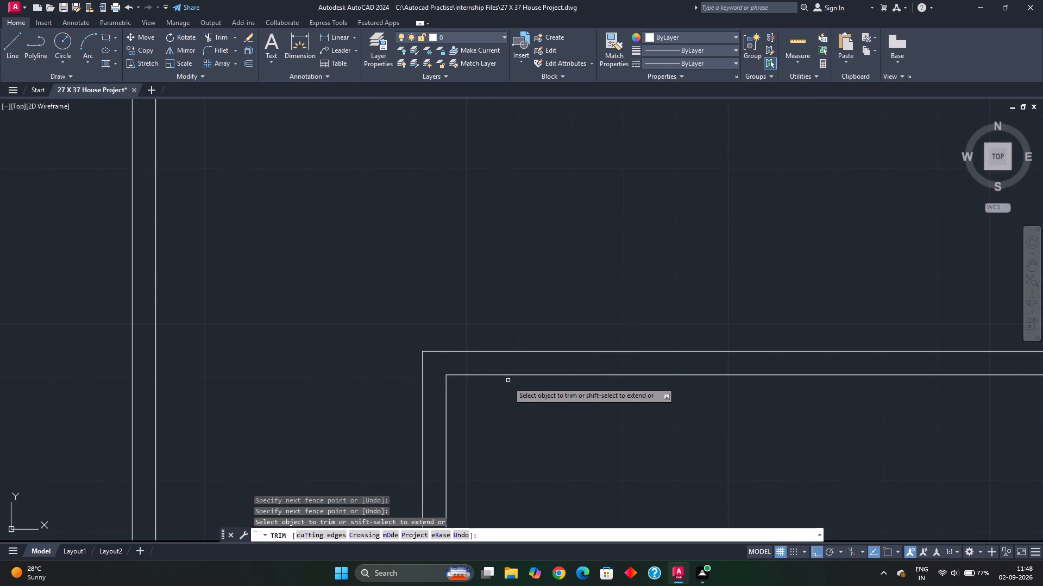
{"action": "scroll", "coordinate": [508, 381], "scroll_direction": "down", "scroll_amount": 2}
{"action": "middle_click_drag", "start_coordinate": [538, 390], "coordinate": [533, 354]}
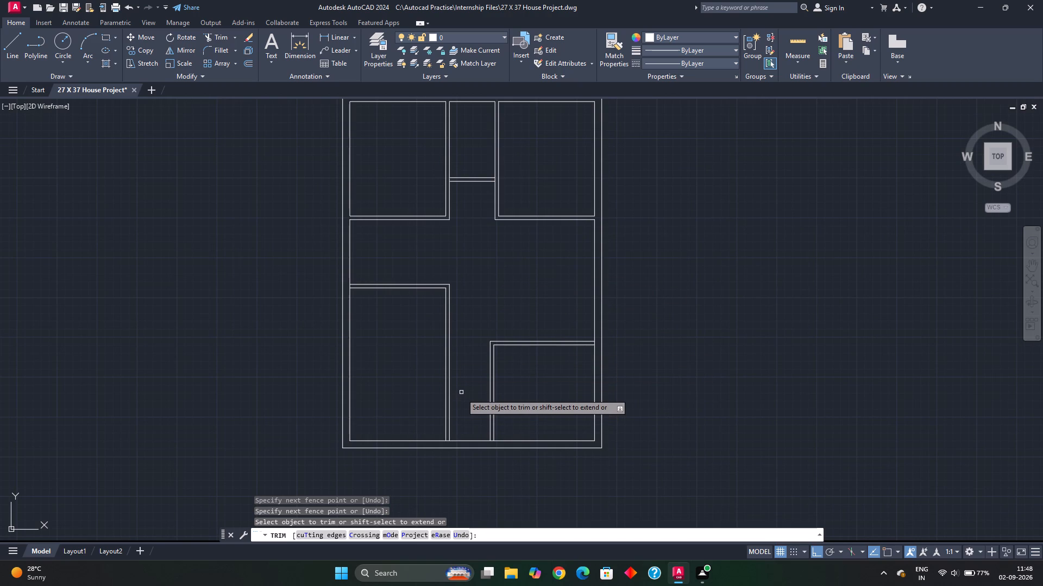
{"action": "key", "text": "Escape"}
{"action": "key", "text": "Escape"}
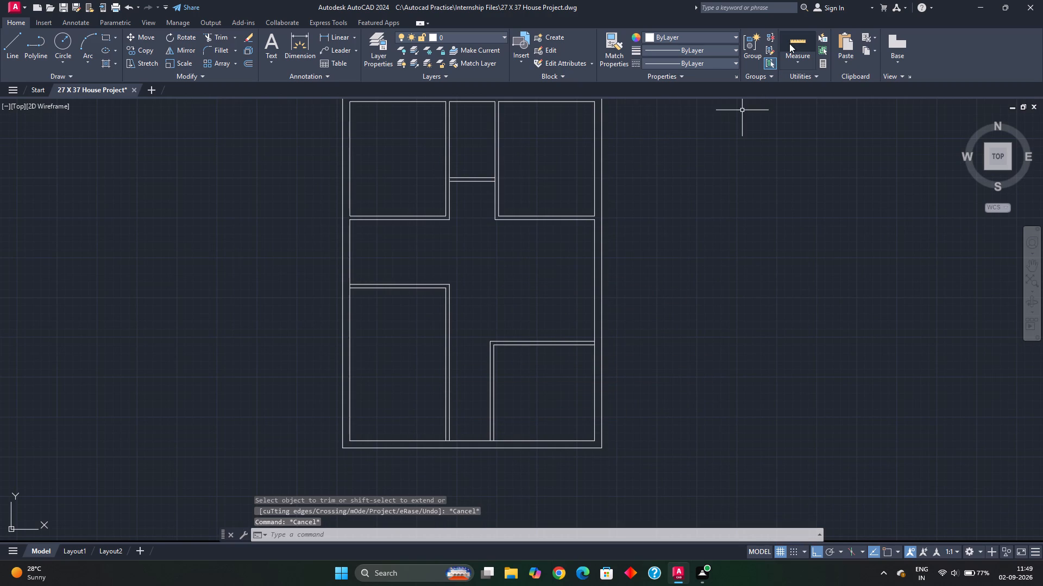
Measure the passage between the lower-left and lower-right rooms.
{"action": "left_click", "coordinate": [789, 43]}
{"action": "scroll", "coordinate": [463, 419], "scroll_direction": "up", "scroll_amount": 1}
{"action": "middle_click_drag", "start_coordinate": [463, 419], "coordinate": [468, 419]}
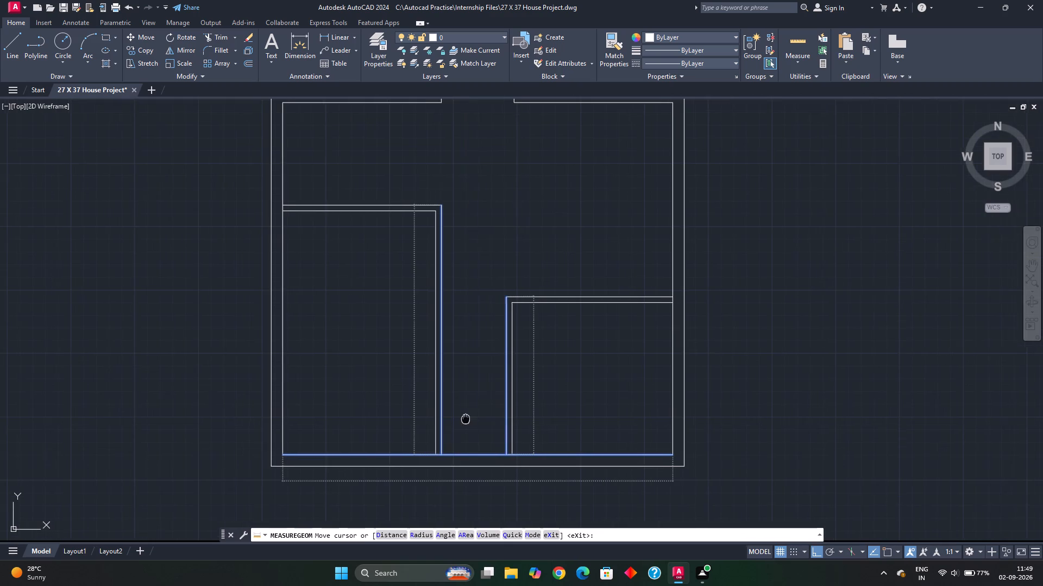
{"action": "middle_click_drag", "start_coordinate": [468, 419], "coordinate": [474, 416]}
{"action": "key", "text": "Escape"}
{"action": "scroll", "coordinate": [475, 395], "scroll_direction": "down", "scroll_amount": 1}
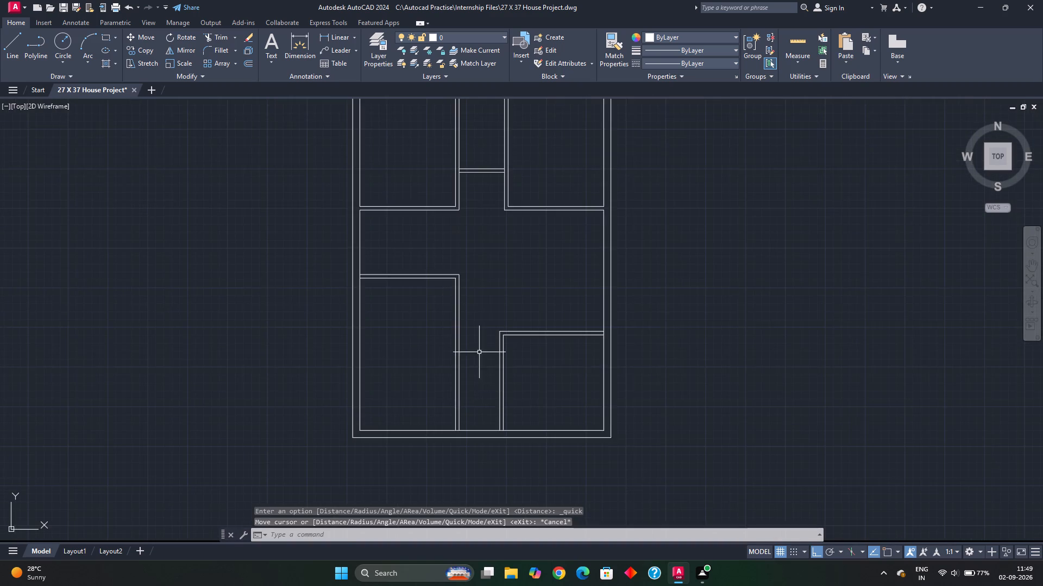
{"action": "middle_click_drag", "start_coordinate": [480, 351], "coordinate": [500, 398]}
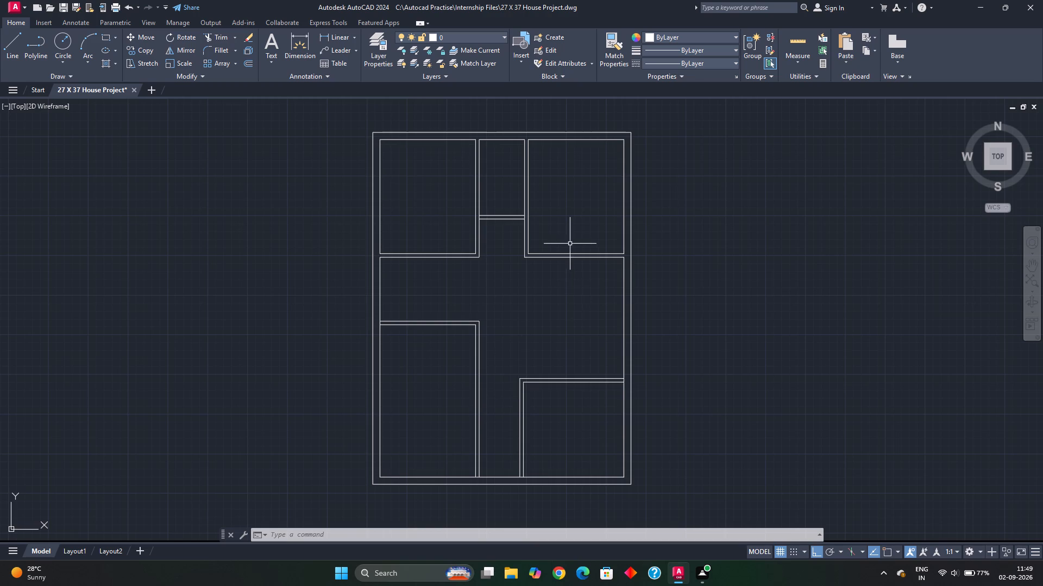
Measure the upper-right room and the open hall area above the lower-right room.
{"action": "left_click", "coordinate": [793, 43]}
{"action": "scroll", "coordinate": [546, 237], "scroll_direction": "up", "scroll_amount": 2}
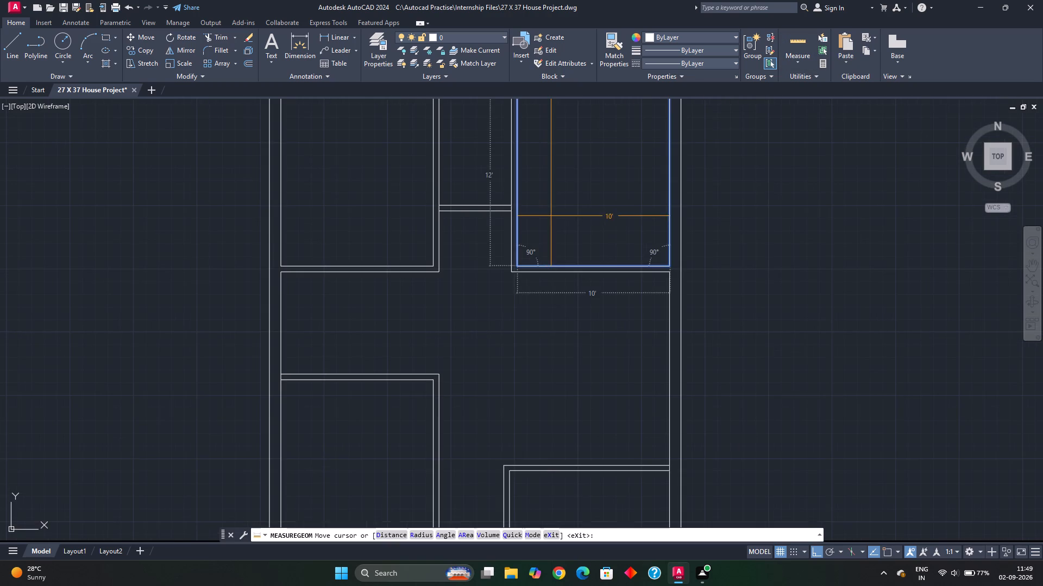
{"action": "middle_click_drag", "start_coordinate": [549, 360], "coordinate": [543, 257]}
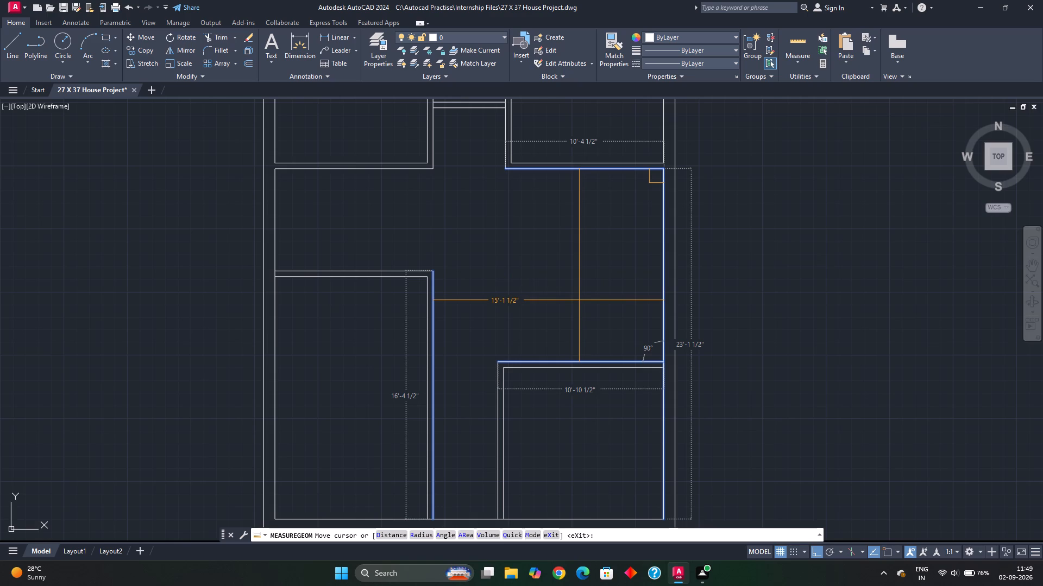
{"action": "key", "text": "Escape"}
{"action": "key", "text": "Escape"}
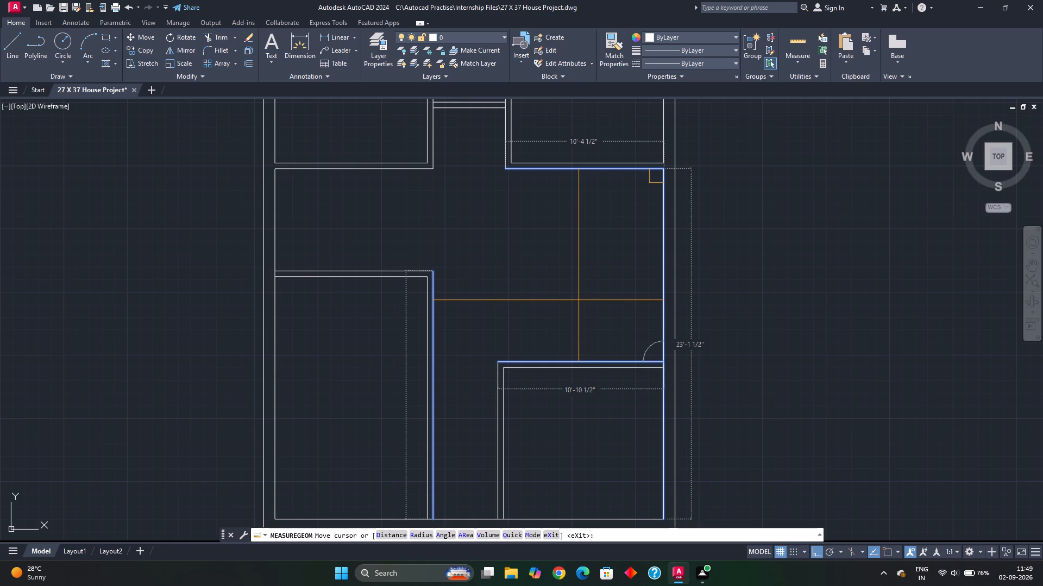
Erase all interior partition lines of the floor plan, keeping the outer wall's lines.
{"action": "scroll", "coordinate": [350, 275], "scroll_direction": "down", "scroll_amount": 2}
{"action": "middle_click_drag", "start_coordinate": [401, 226], "coordinate": [433, 304]}
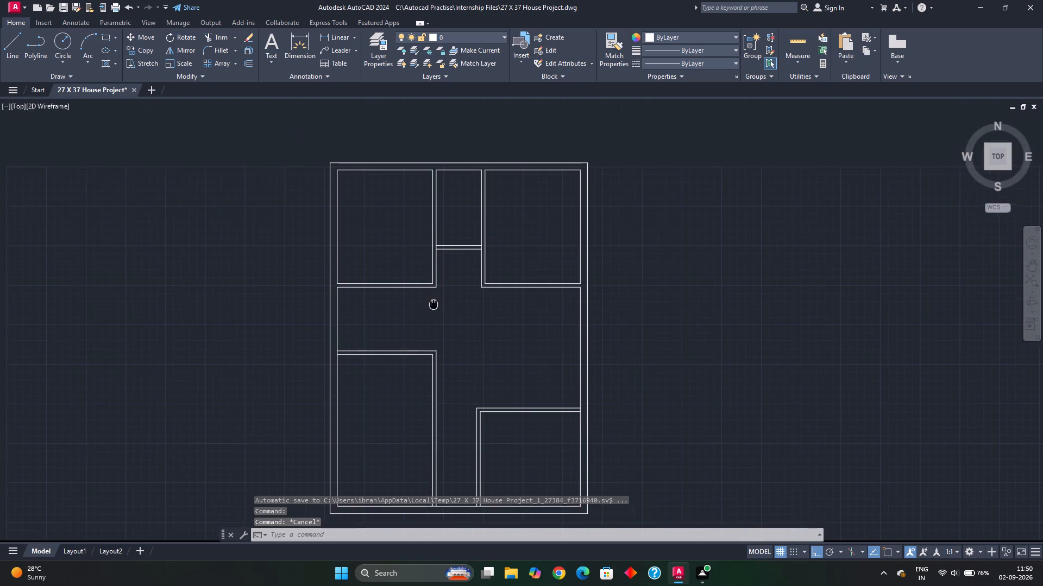
{"action": "middle_click_drag", "start_coordinate": [433, 304], "coordinate": [434, 304]}
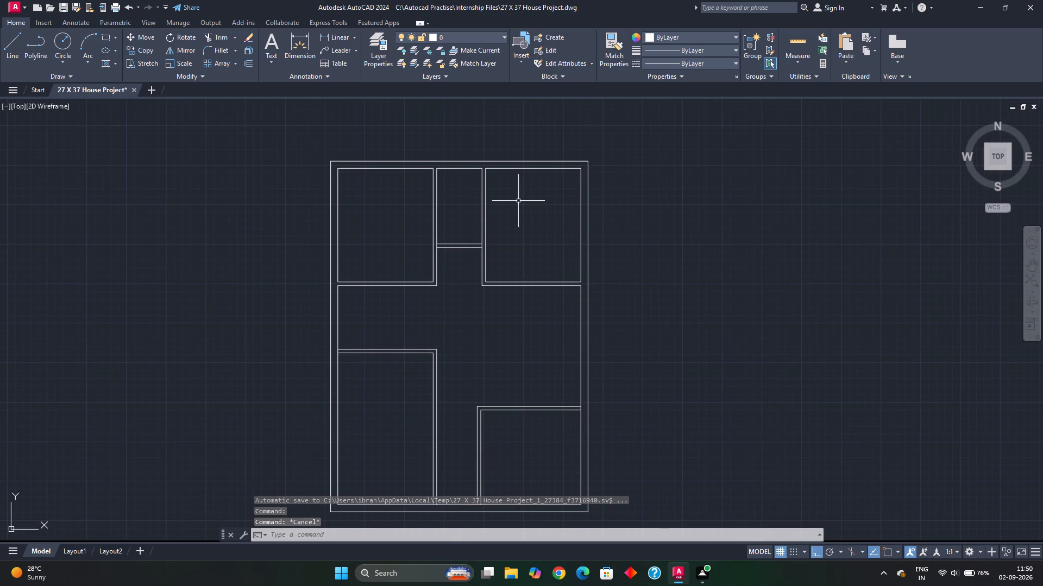
{"action": "left_click", "coordinate": [518, 201]}
{"action": "left_click", "coordinate": [399, 445]}
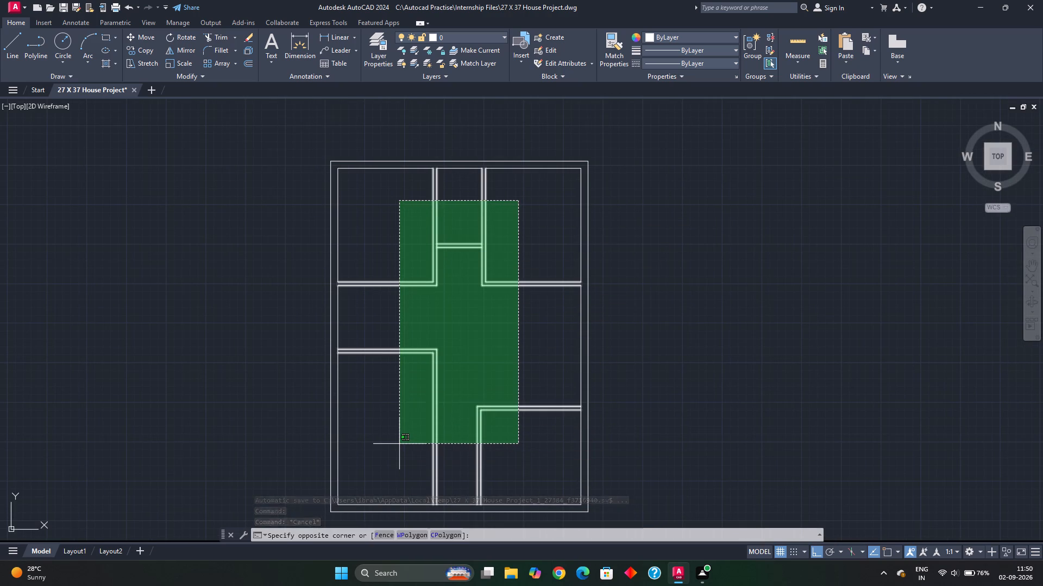
{"action": "key", "text": "Delete"}
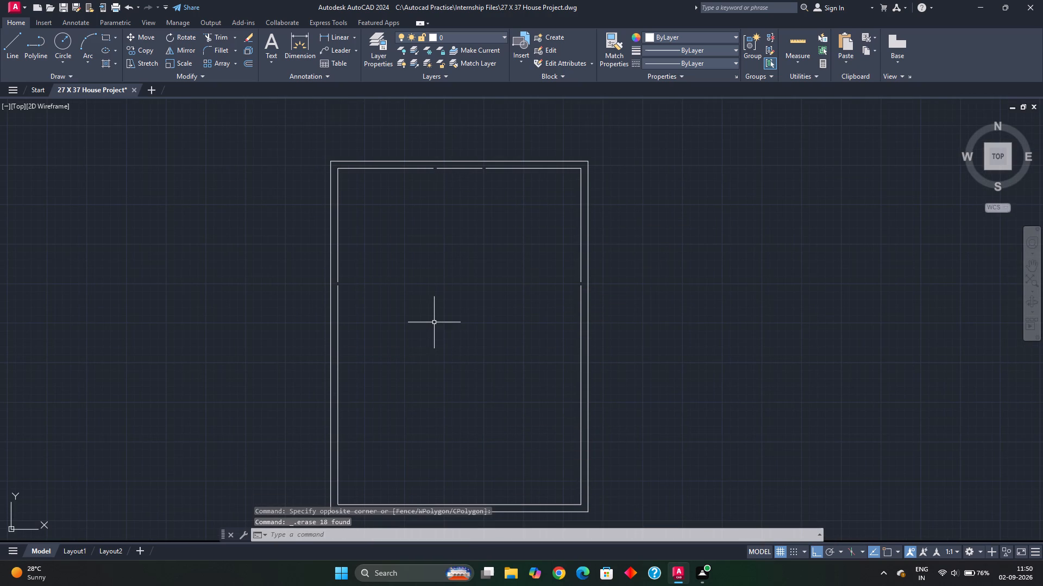
Erase the inner wall outline's top middle, top right, lower left and lower right line segments.
{"action": "scroll", "coordinate": [445, 175], "scroll_direction": "up", "scroll_amount": 2}
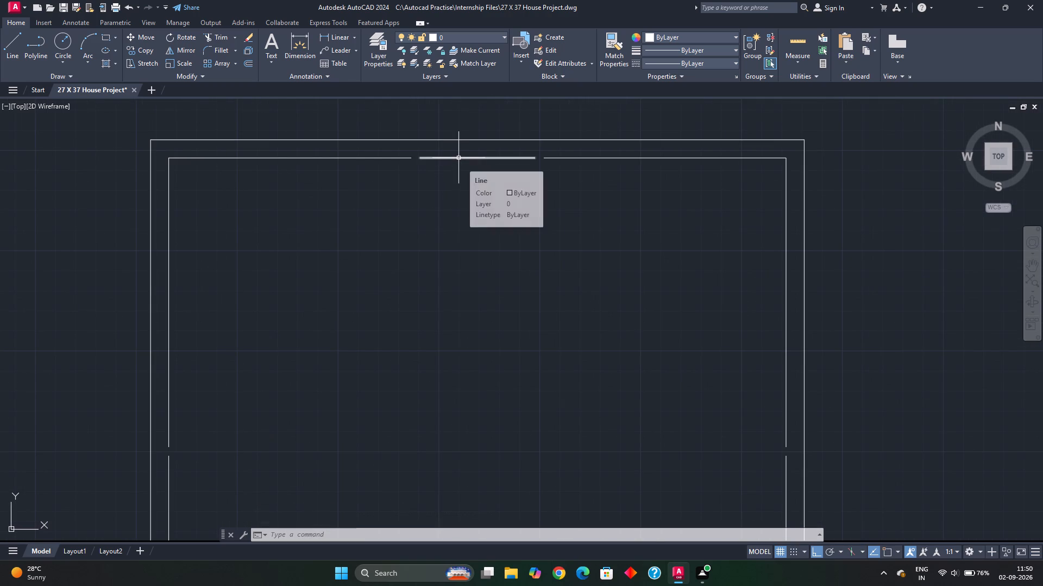
{"action": "left_click", "coordinate": [458, 158]}
{"action": "key", "text": "Delete"}
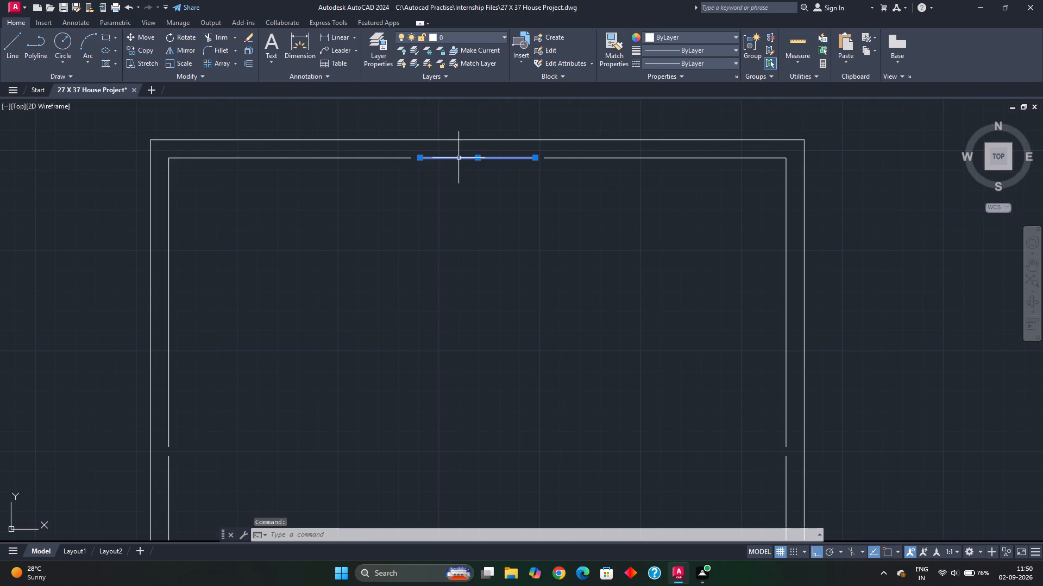
{"action": "scroll", "coordinate": [470, 231], "scroll_direction": "down", "scroll_amount": 2}
{"action": "middle_click_drag", "start_coordinate": [473, 242], "coordinate": [468, 178]}
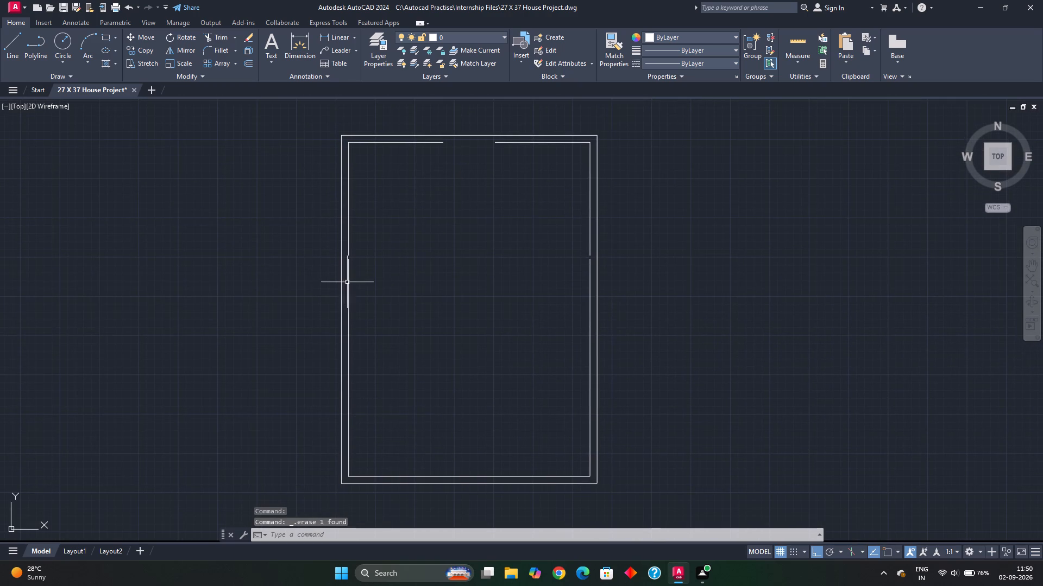
{"action": "left_click", "coordinate": [350, 280]}
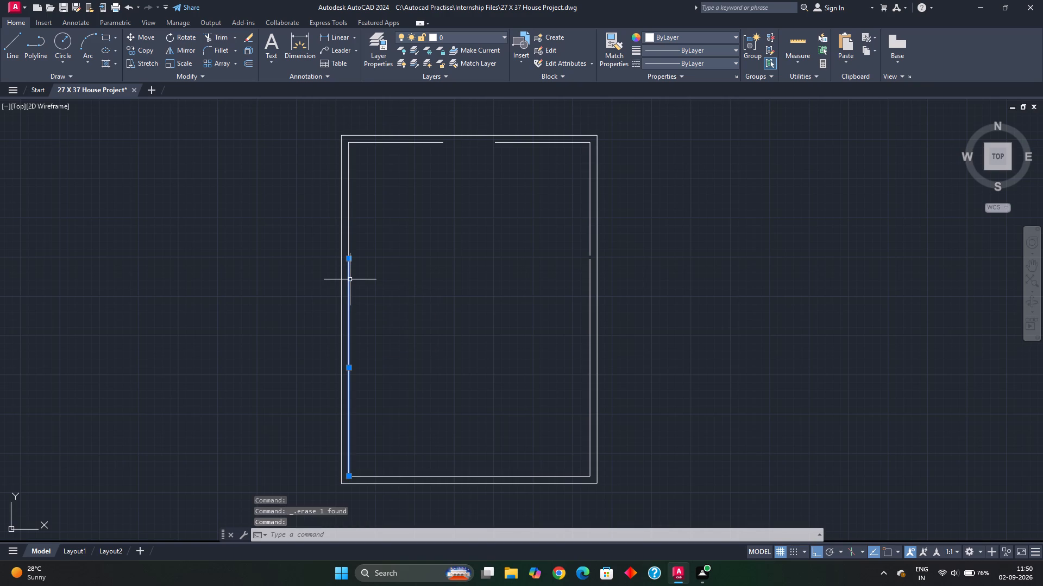
{"action": "key", "text": "Delete"}
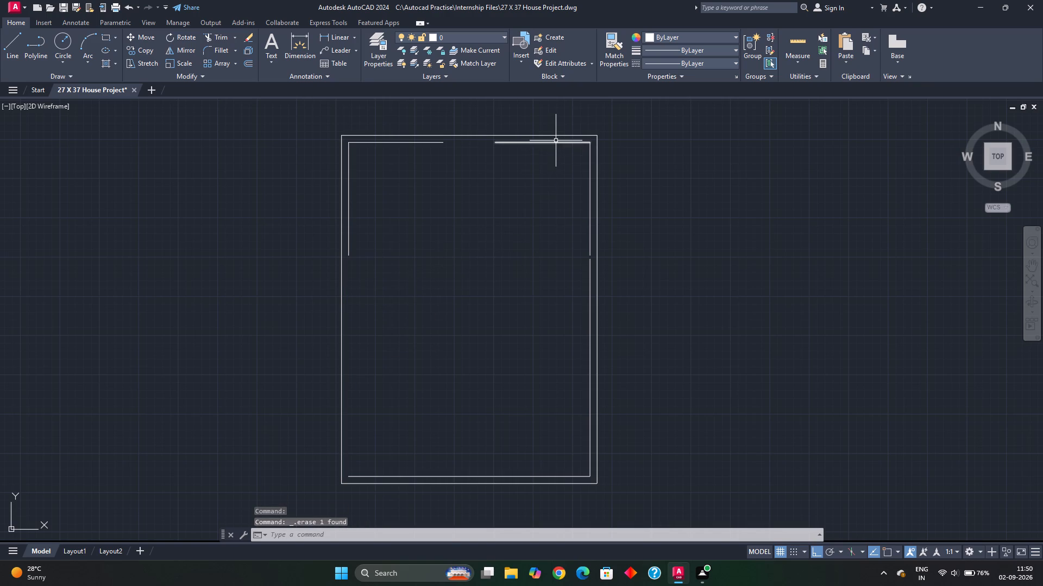
{"action": "left_click", "coordinate": [554, 144]}
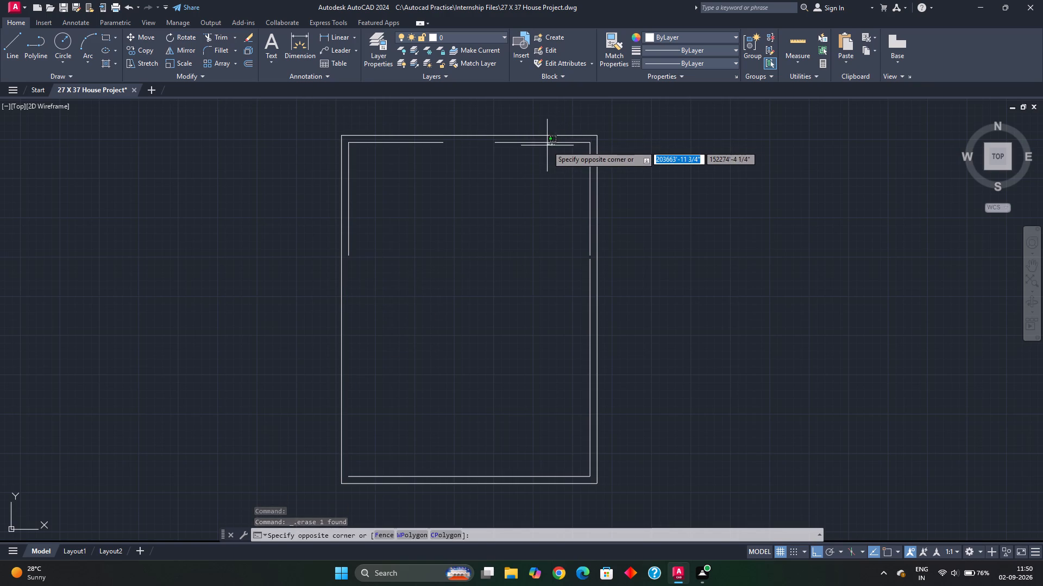
{"action": "left_click", "coordinate": [548, 143]}
{"action": "key", "text": "Delete"}
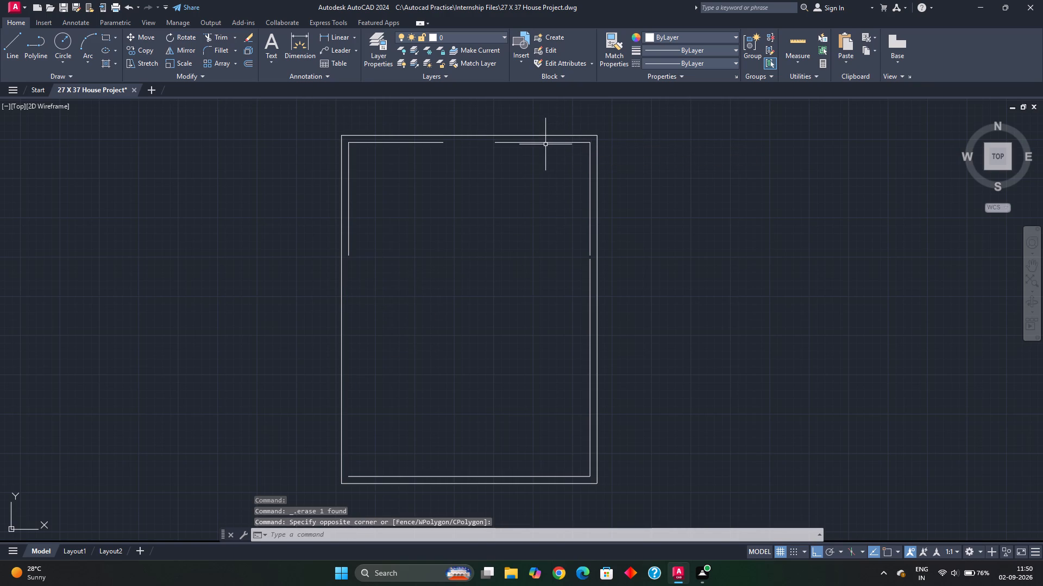
{"action": "left_click", "coordinate": [545, 143]}
{"action": "key", "text": "Delete"}
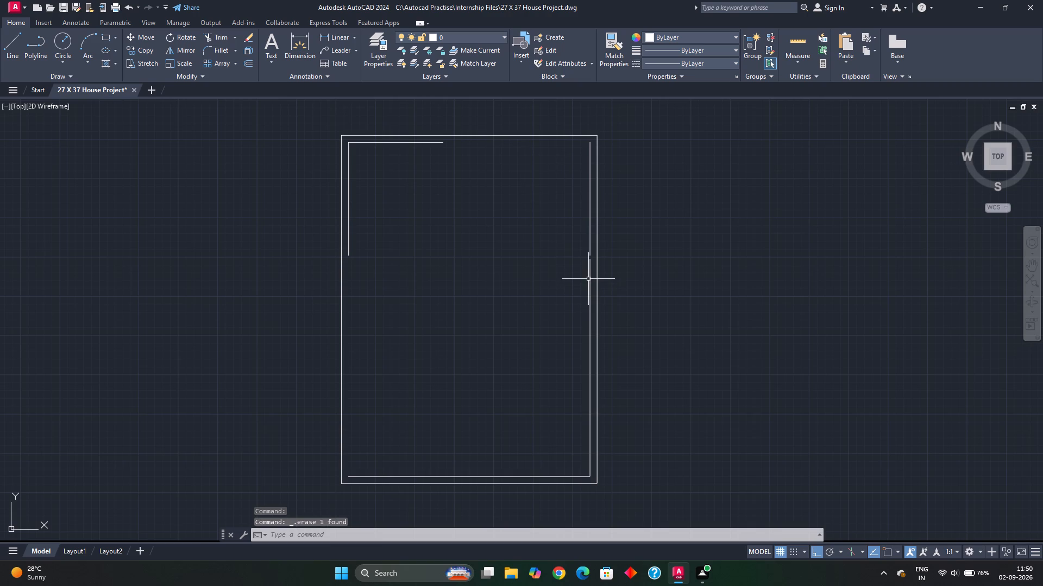
{"action": "left_click", "coordinate": [590, 279]}
{"action": "key", "text": "Delete"}
Extend the remaining top, left and right inner wall lines to close the inner wall rectangle, and end extending.
{"action": "type", "text": "ex"}
{"action": "key", "text": "space"}
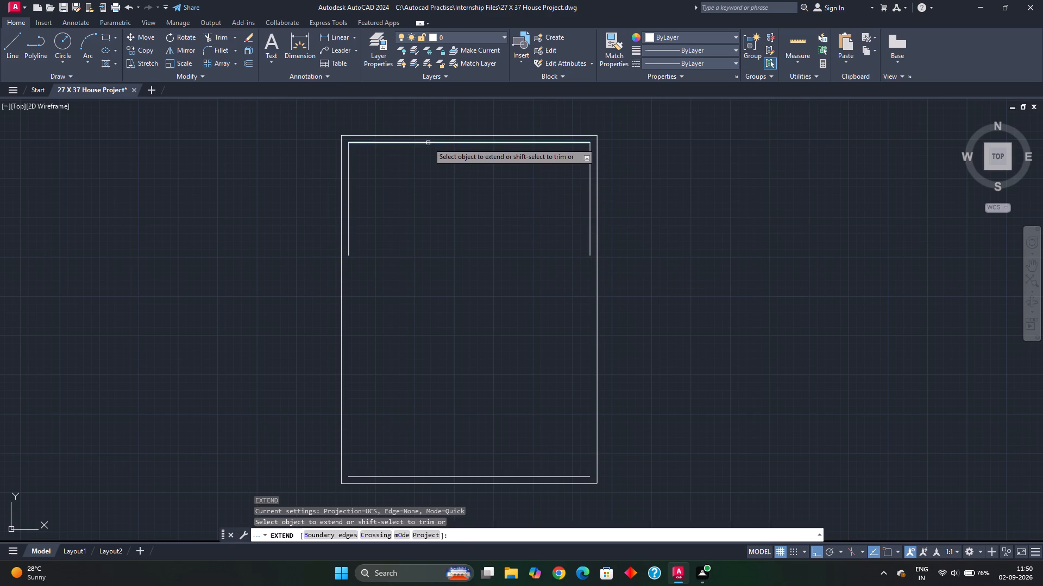
{"action": "left_click", "coordinate": [428, 143]}
{"action": "left_click", "coordinate": [348, 240]}
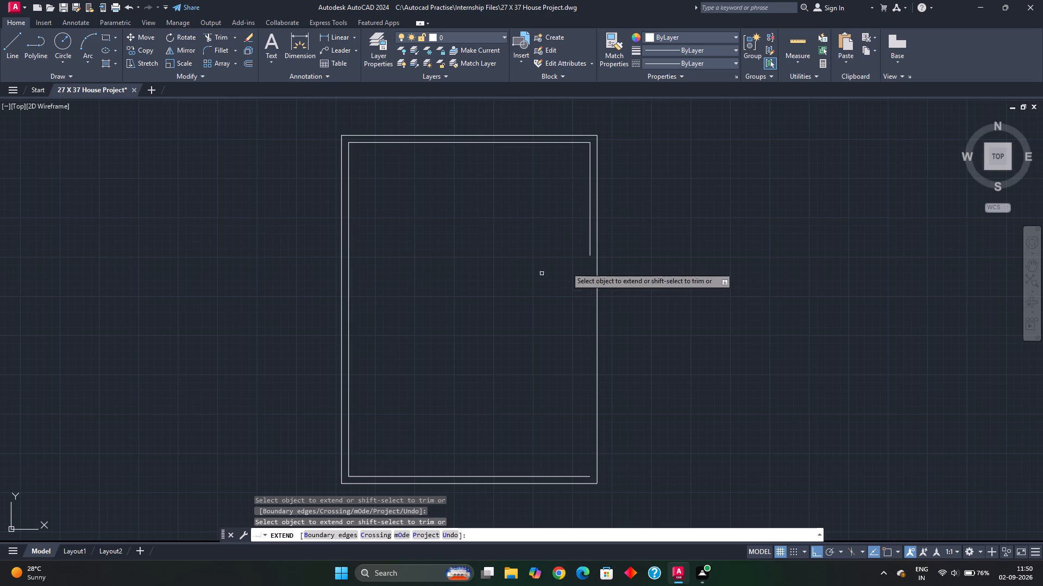
{"action": "left_click", "coordinate": [589, 246]}
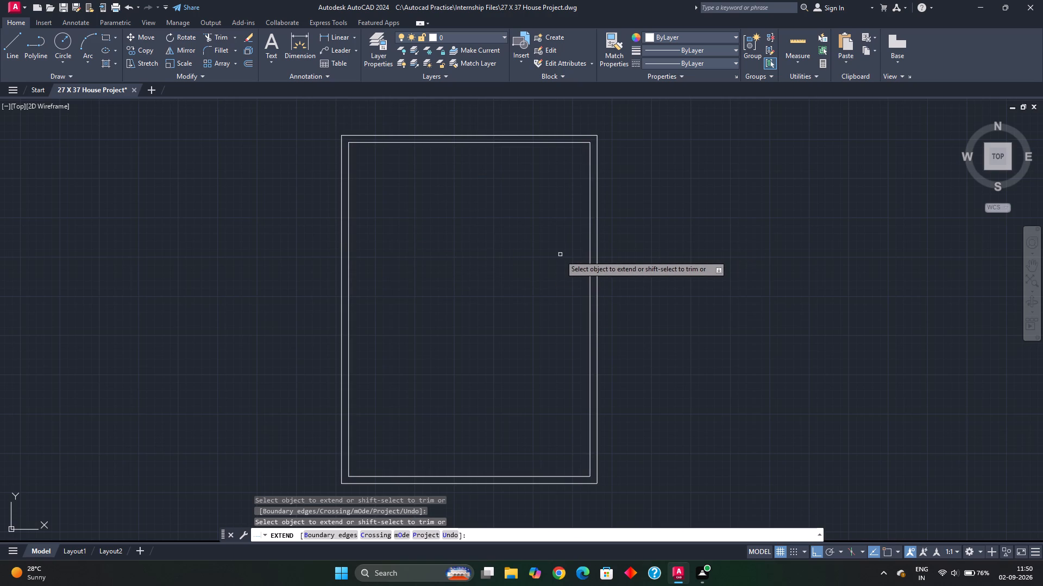
{"action": "key", "text": "Escape"}
{"action": "key", "text": "Escape"}
{"action": "key", "text": "Escape"}
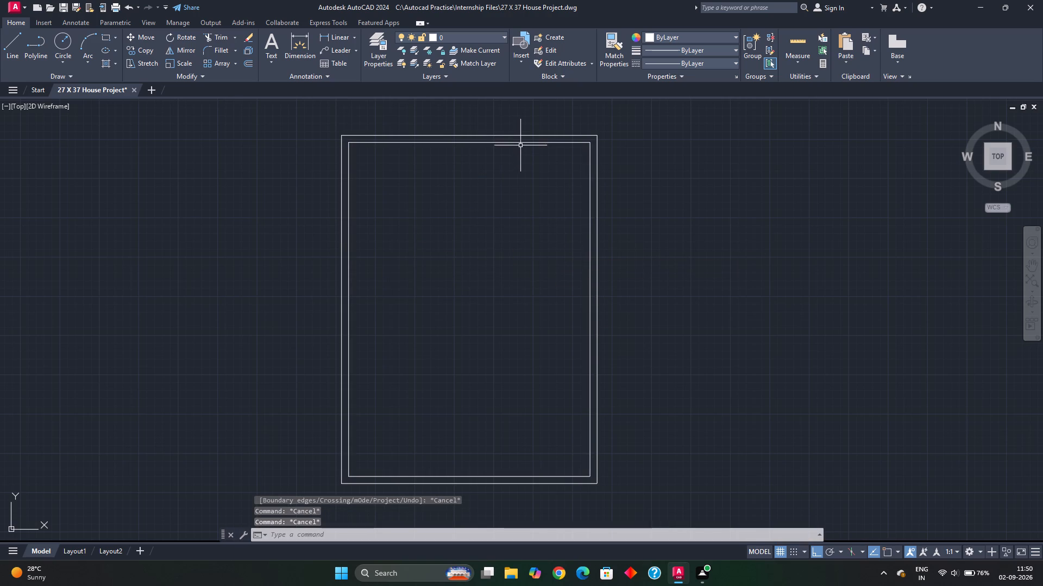
{"action": "left_click", "coordinate": [521, 143]}
{"action": "key", "text": "Escape"}
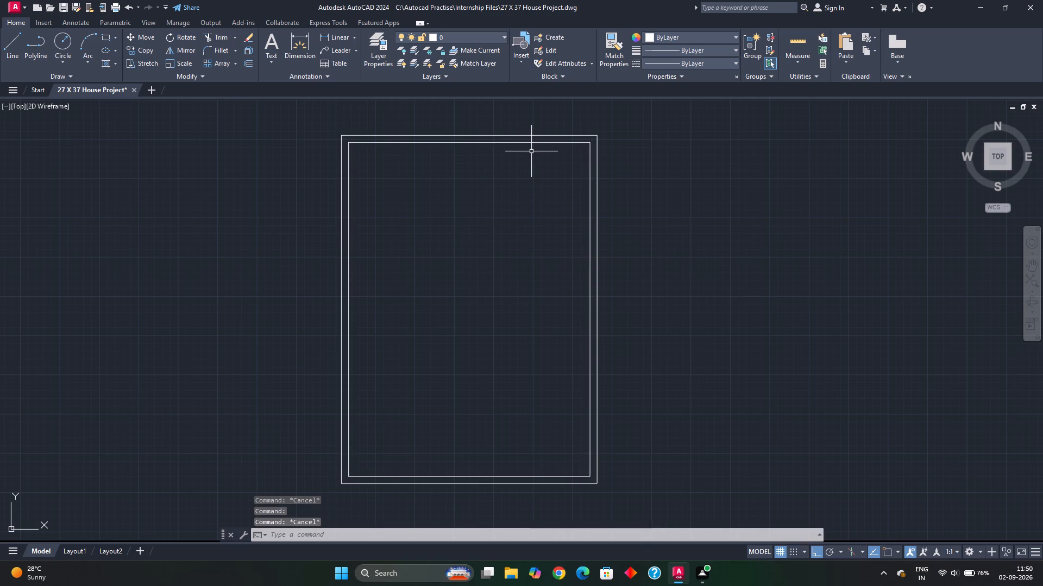
Offset the left inner wall line 10' toward the interior, and offset the resulting line another 5" for wall thickness.
{"action": "key", "text": "o"}
{"action": "key", "text": "Return"}
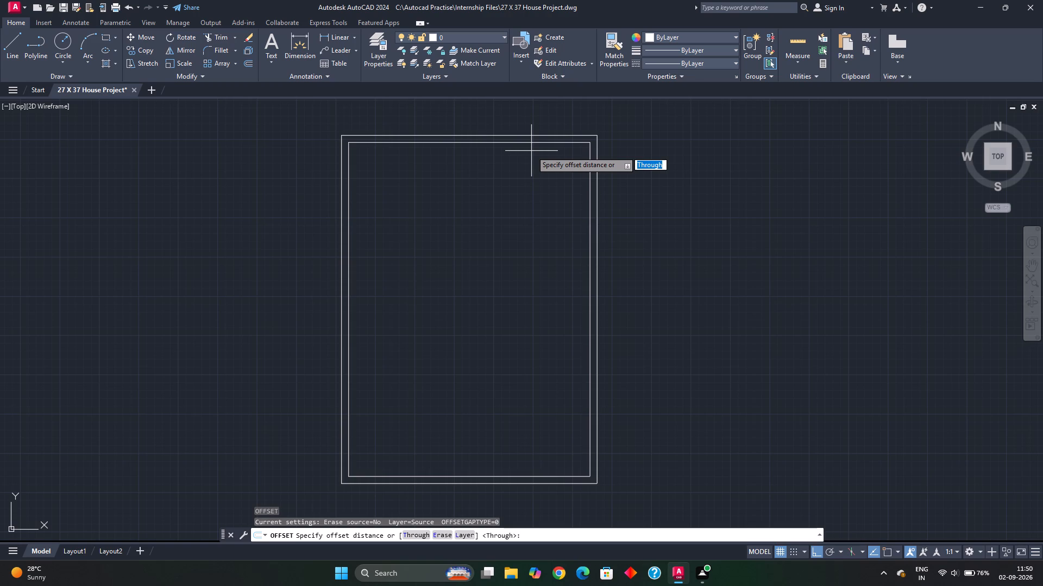
{"action": "type", "text": "10"}
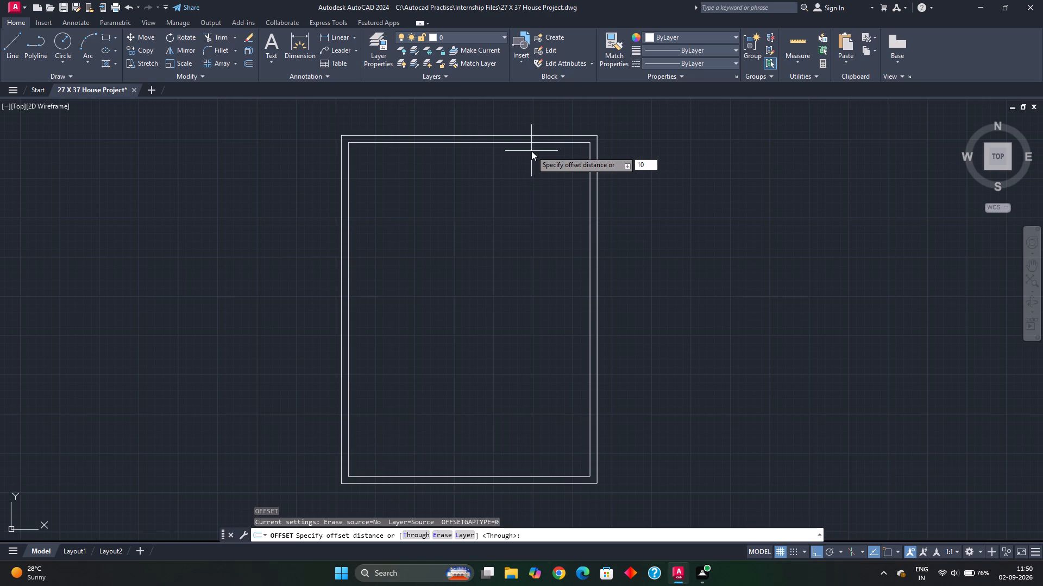
{"action": "key", "text": "apostrophe"}
{"action": "key", "text": "Return"}
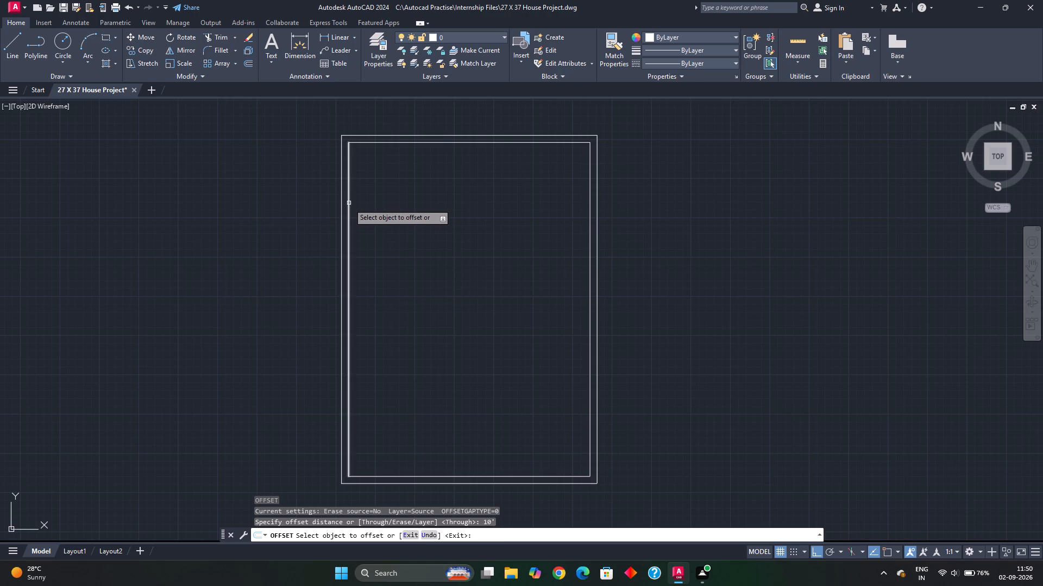
{"action": "left_click", "coordinate": [349, 203]}
{"action": "left_click", "coordinate": [379, 198]}
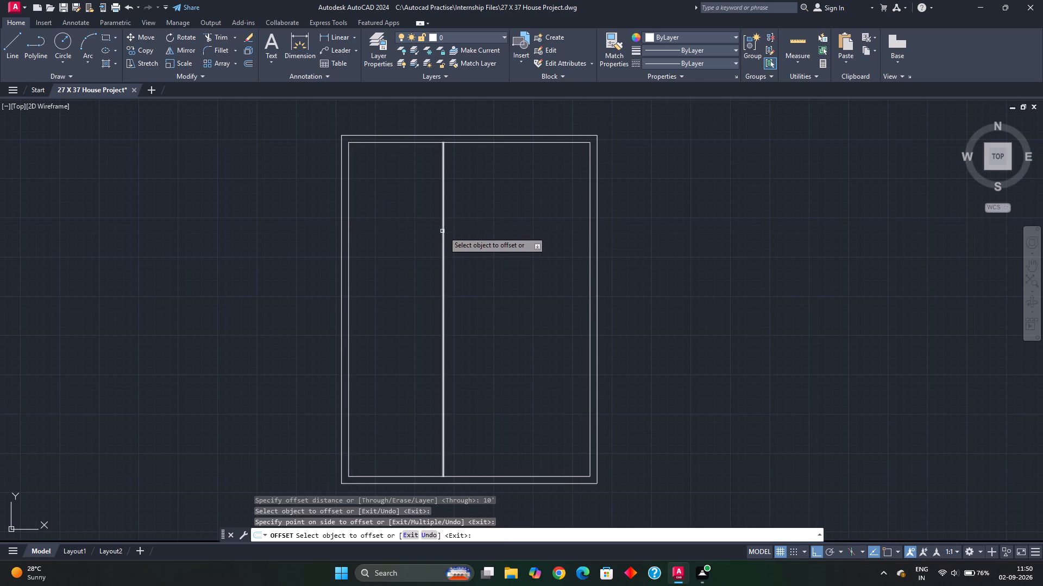
{"action": "left_click", "coordinate": [444, 231]}
{"action": "key", "text": "5"}
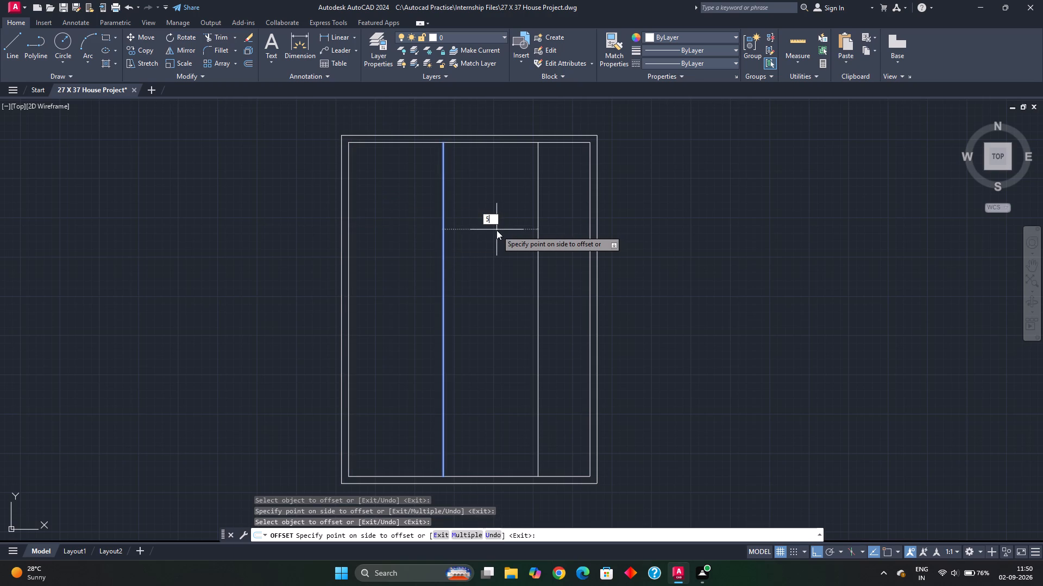
{"action": "key", "text": "shift+quotedbl"}
{"action": "key", "text": "Return"}
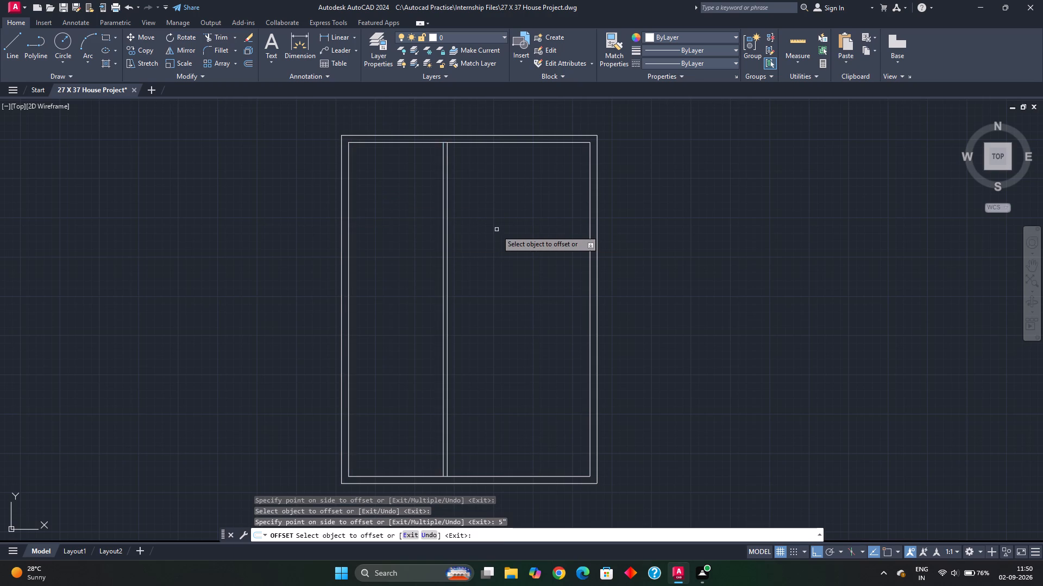
Offset the top inner wall line 12' downward into the house, and offset the resulting line another 5" for wall thickness.
{"action": "left_click", "coordinate": [408, 142]}
{"action": "type", "text": "12'"}
{"action": "key", "text": "Return"}
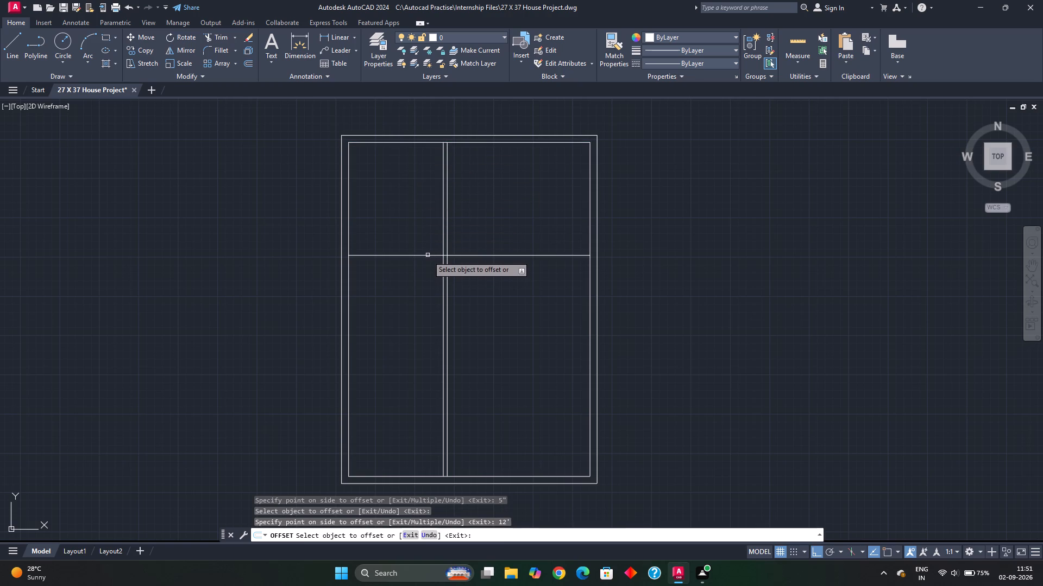
{"action": "left_click", "coordinate": [428, 255]}
{"action": "type", "text": "5\""}
{"action": "key", "text": "Return"}
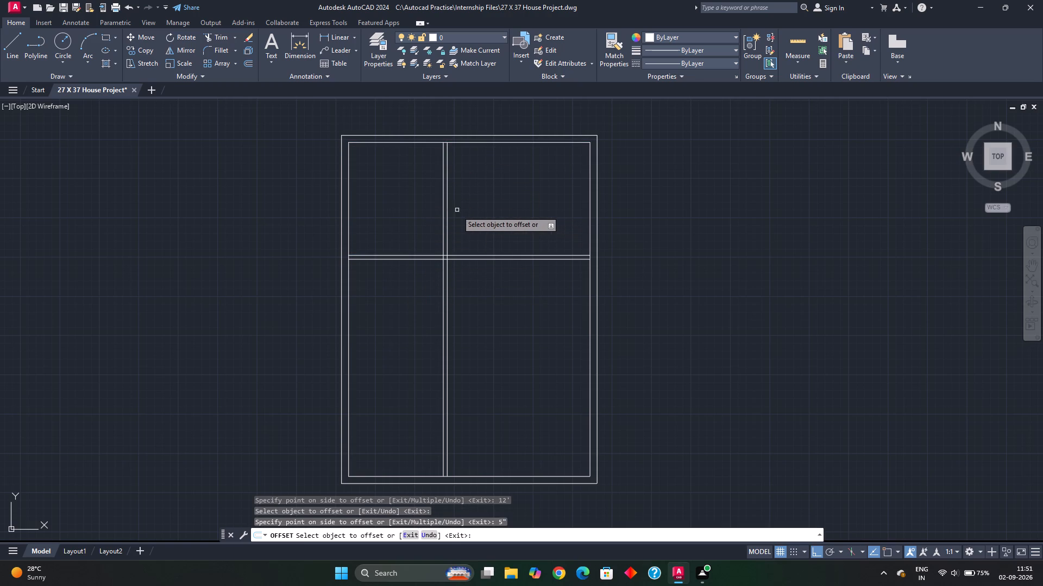
Offset the right inner wall line 10' toward the interior, and offset the resulting line another 5" for wall thickness.
{"action": "left_click", "coordinate": [590, 214]}
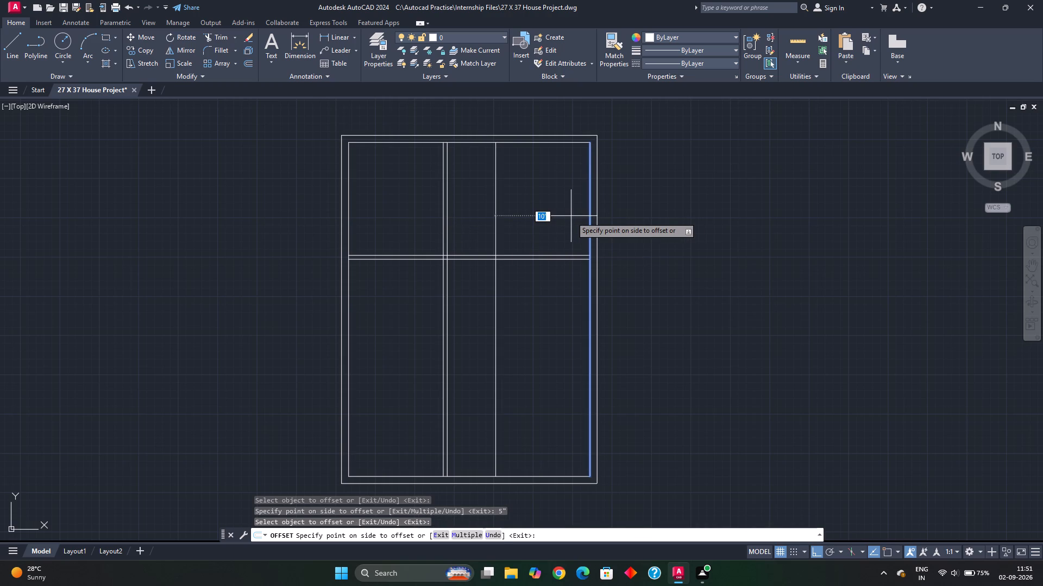
{"action": "left_click", "coordinate": [571, 216]}
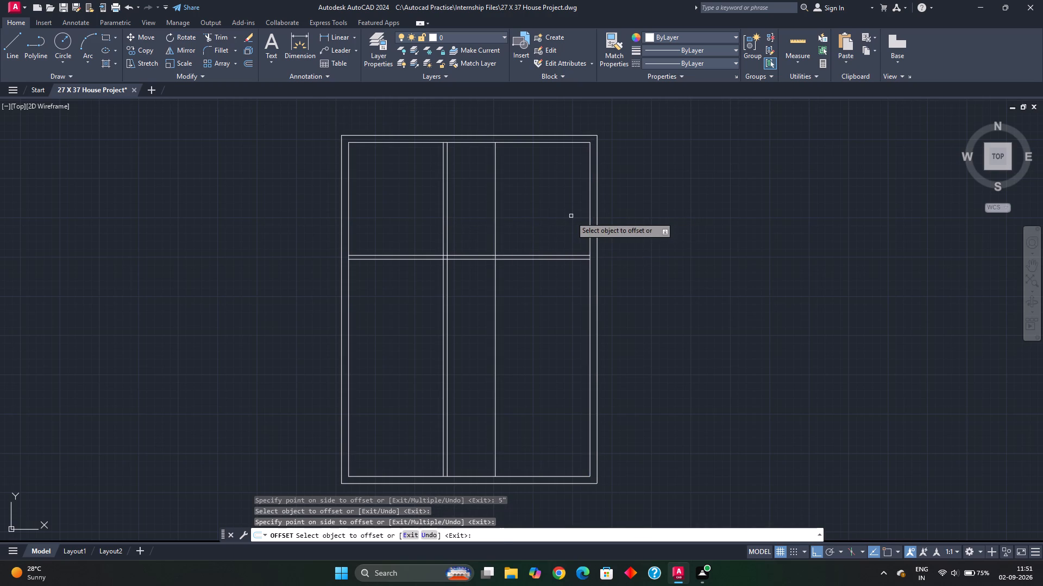
{"action": "left_click", "coordinate": [496, 227]}
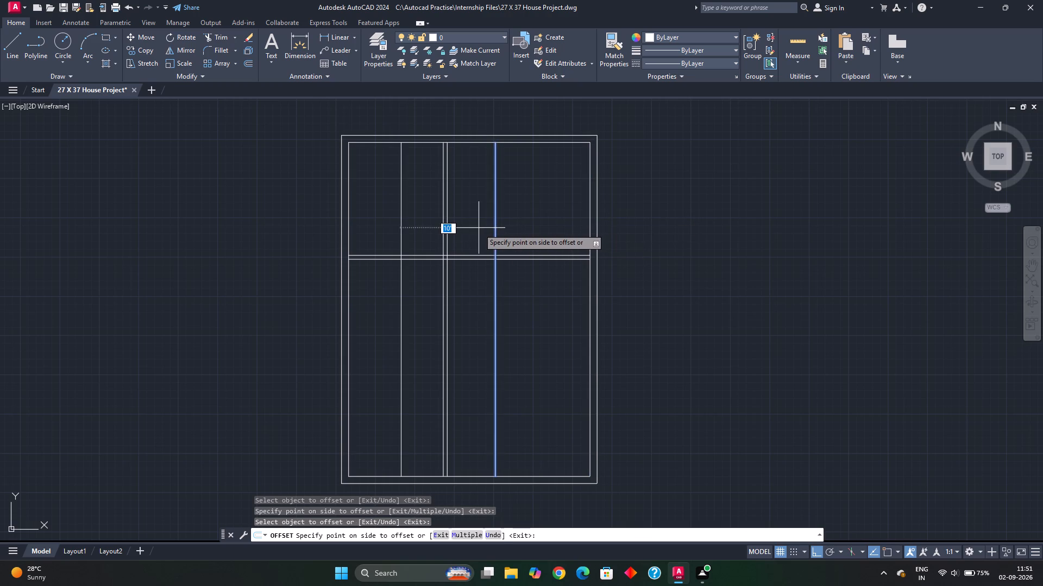
{"action": "type", "text": "5\""}
{"action": "key", "text": "Return"}
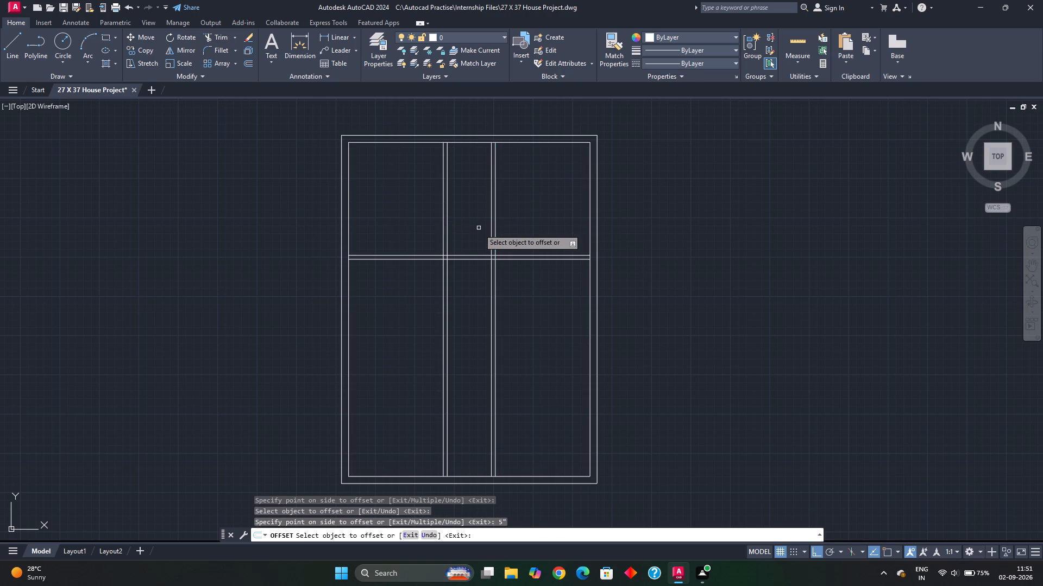
Quick-measure the central space between the two vertical partitions at the top of the house.
{"action": "left_click", "coordinate": [802, 48]}
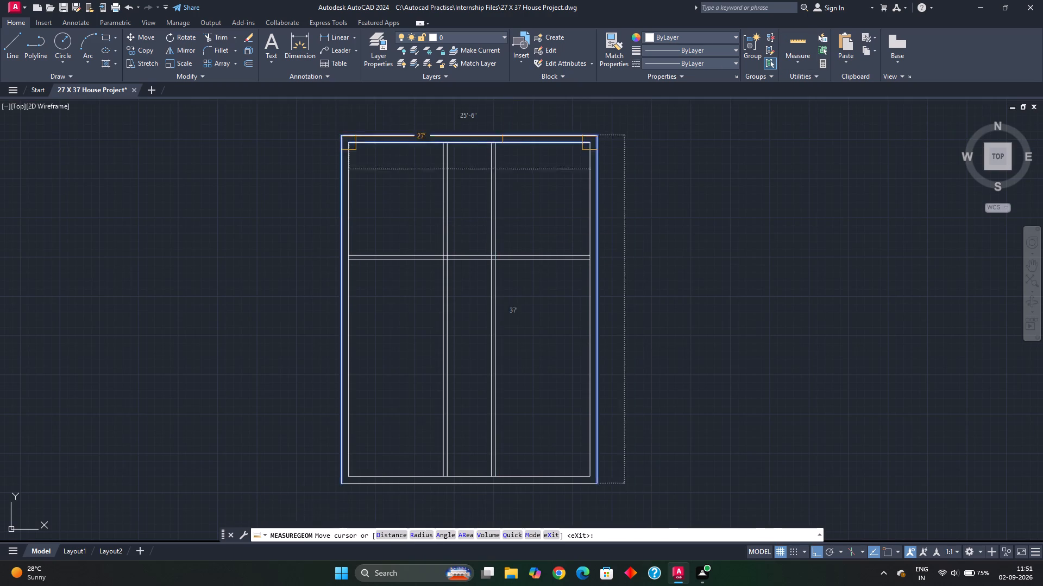
{"action": "scroll", "coordinate": [444, 158], "scroll_direction": "up", "scroll_amount": 3}
{"action": "scroll", "coordinate": [470, 241], "scroll_direction": "down", "scroll_amount": 3}
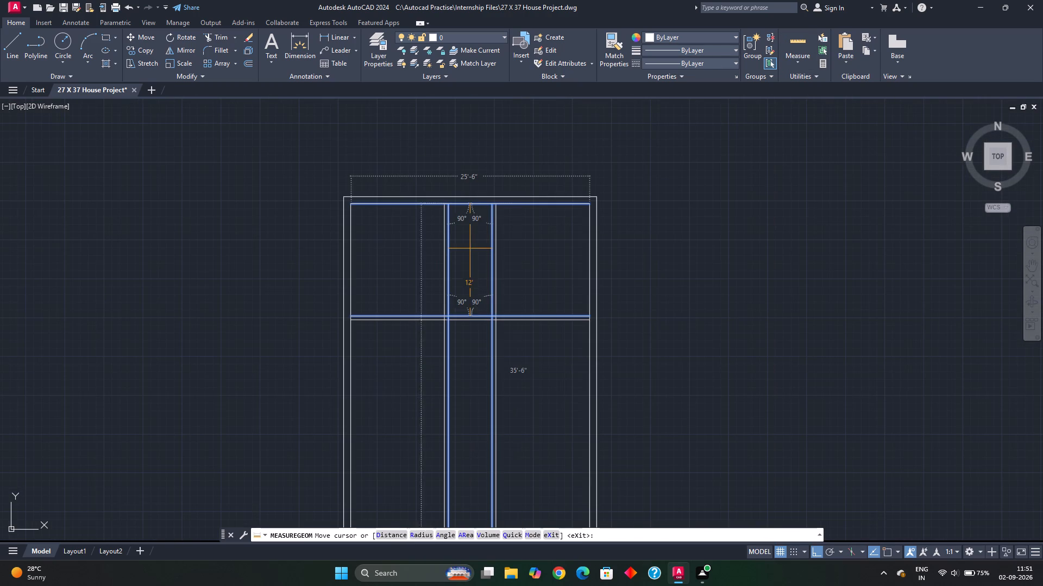
{"action": "scroll", "coordinate": [467, 268], "scroll_direction": "up", "scroll_amount": 2}
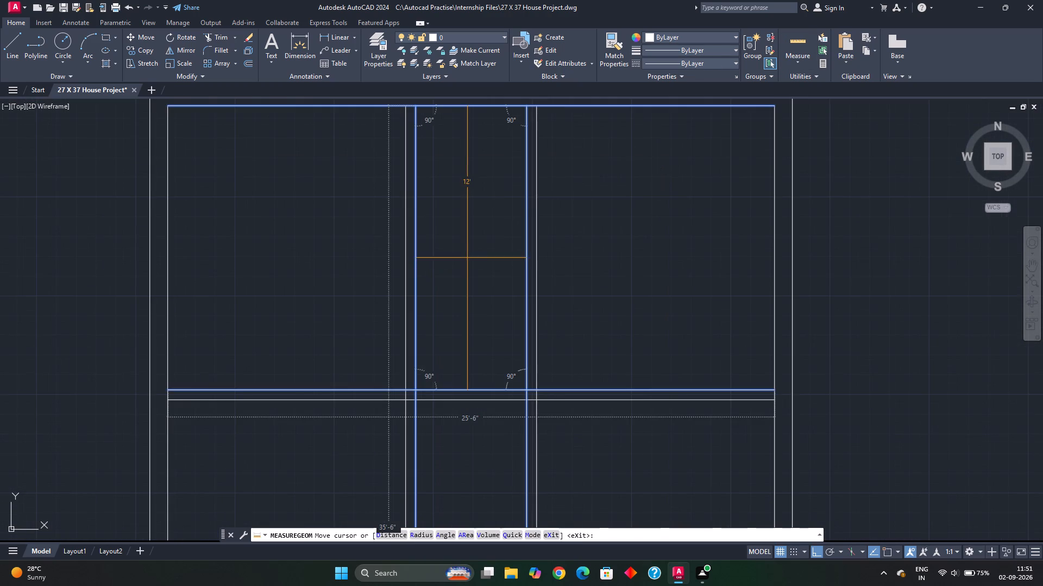
{"action": "middle_click_drag", "start_coordinate": [469, 176], "coordinate": [473, 258]}
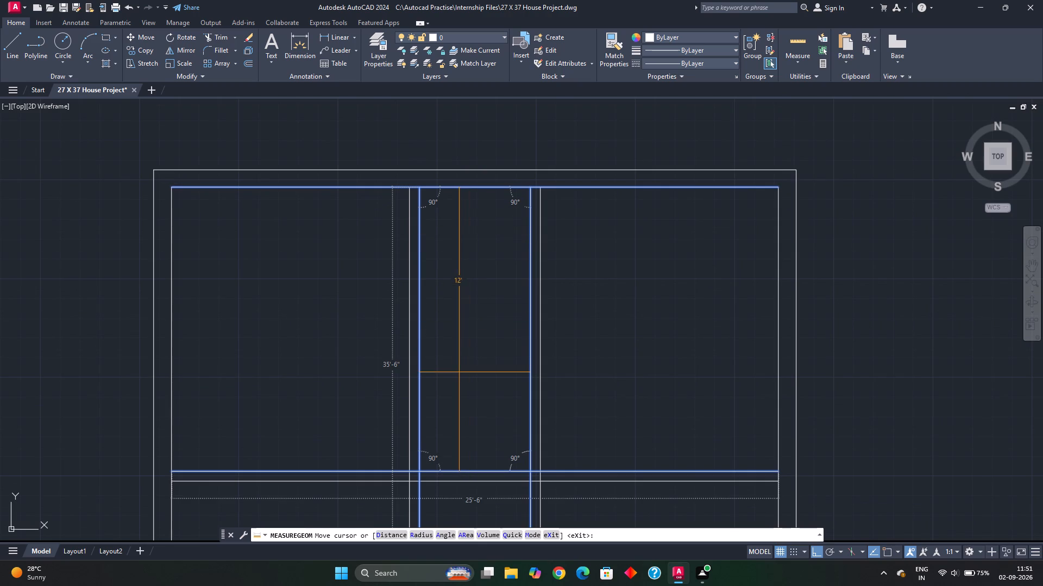
{"action": "key", "text": "Escape"}
Trim the vertical partition lines below the horizontal partition, and the horizontal partition lines across the central passage.
{"action": "middle_click_drag", "start_coordinate": [459, 374], "coordinate": [436, 246]}
{"action": "scroll", "coordinate": [453, 284], "scroll_direction": "down", "scroll_amount": 2}
{"action": "middle_click_drag", "start_coordinate": [453, 270], "coordinate": [454, 299]}
{"action": "scroll", "coordinate": [456, 242], "scroll_direction": "up", "scroll_amount": 2}
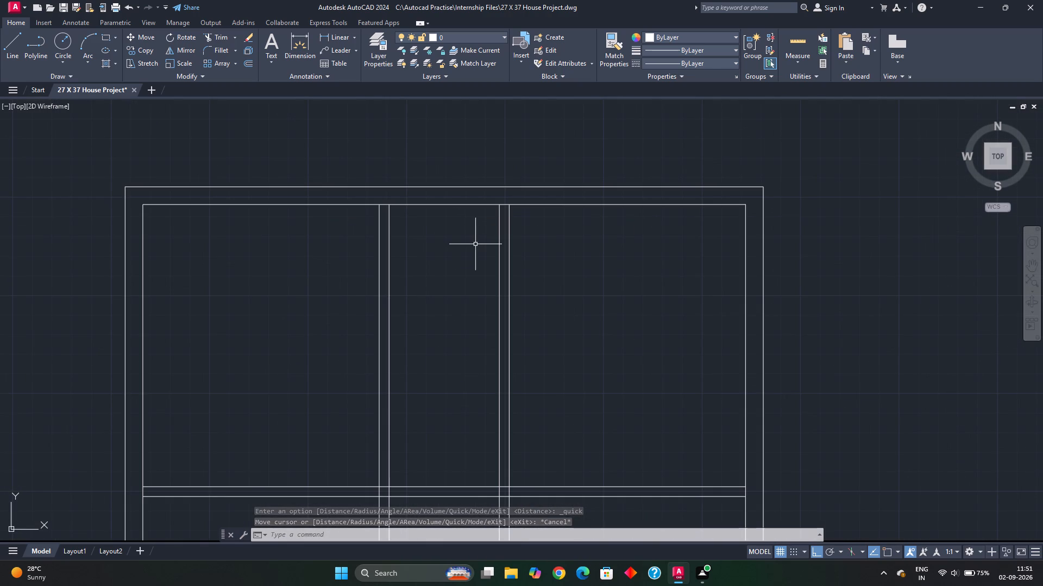
{"action": "middle_click_drag", "start_coordinate": [602, 350], "coordinate": [574, 271]}
{"action": "scroll", "coordinate": [602, 346], "scroll_direction": "down", "scroll_amount": 1}
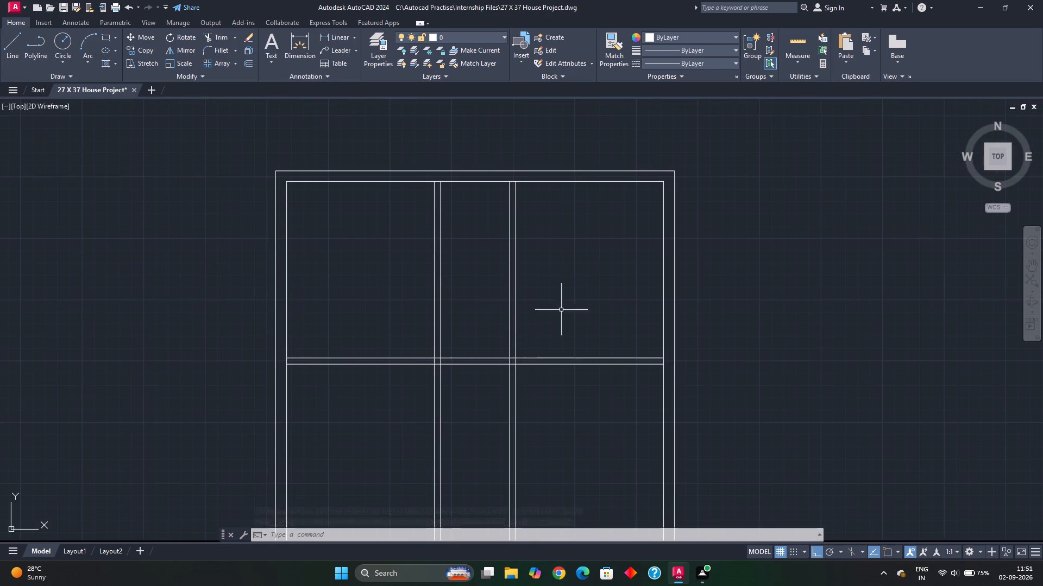
{"action": "middle_click_drag", "start_coordinate": [539, 381], "coordinate": [536, 373]}
{"action": "middle_click_drag", "start_coordinate": [518, 196], "coordinate": [536, 283]}
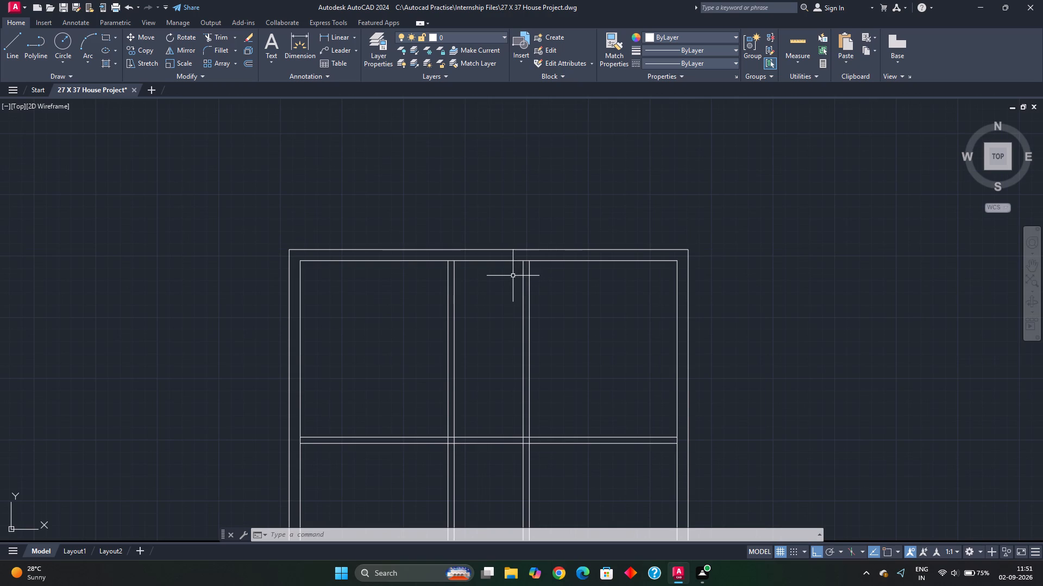
{"action": "scroll", "coordinate": [519, 287], "scroll_direction": "down", "scroll_amount": 2}
{"action": "middle_click_drag", "start_coordinate": [534, 329], "coordinate": [524, 310]}
{"action": "key", "text": "t"}
{"action": "key", "text": "r"}
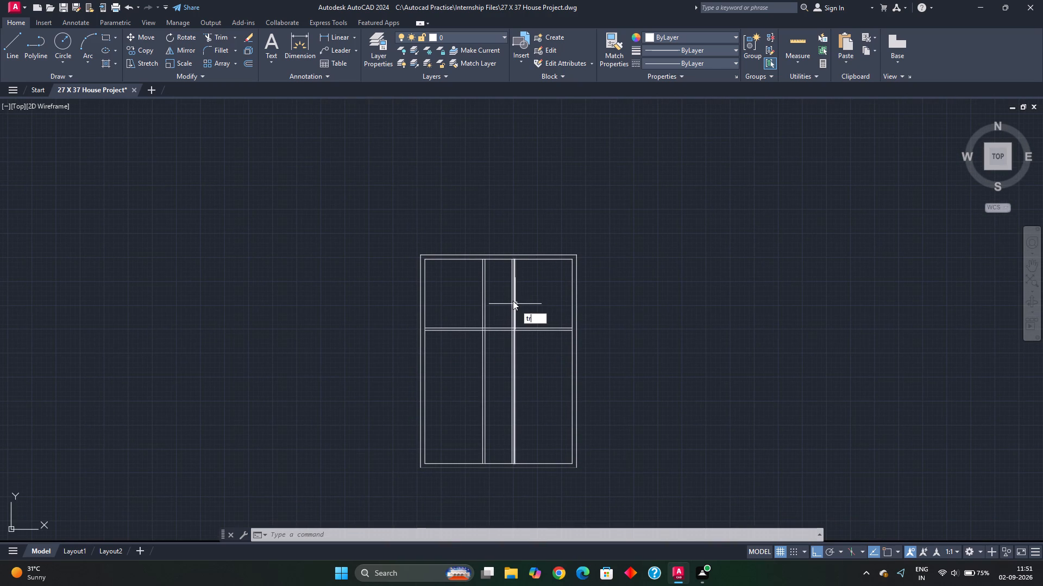
{"action": "key", "text": "space"}
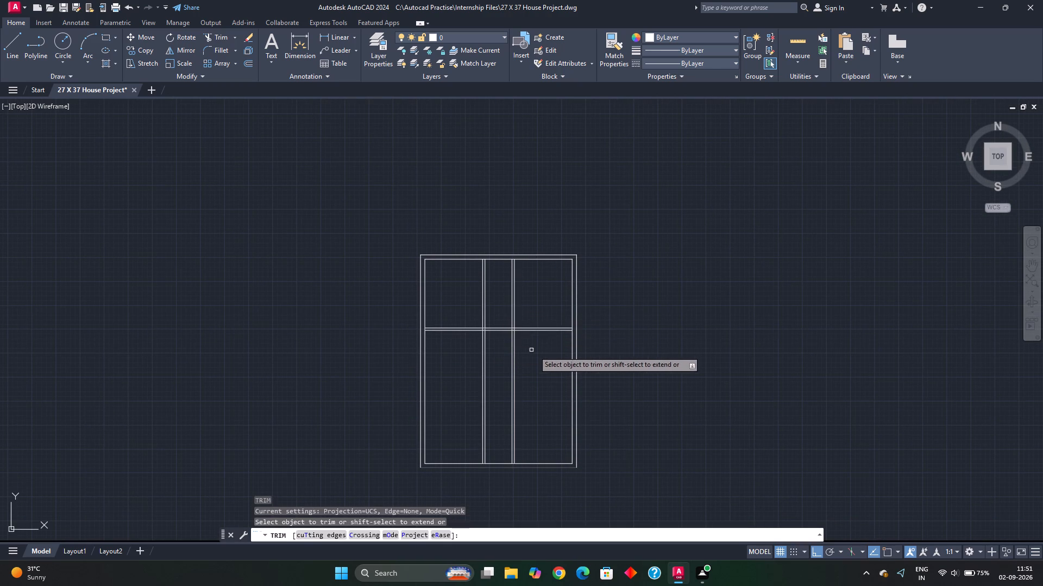
{"action": "left_click_drag", "start_coordinate": [535, 348], "coordinate": [454, 371]}
{"action": "left_click_drag", "start_coordinate": [498, 315], "coordinate": [497, 361]}
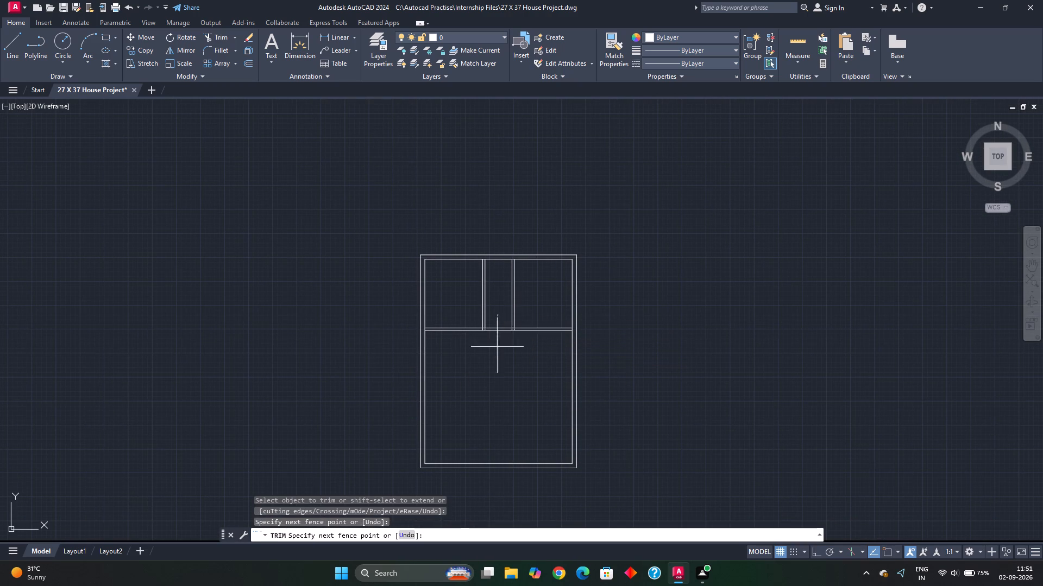
{"action": "left_click_drag", "start_coordinate": [497, 361], "coordinate": [499, 371]}
Trim the overlapping line stubs at the two partition corners beside the lower end of the central passage.
{"action": "scroll", "coordinate": [502, 339], "scroll_direction": "up", "scroll_amount": 4}
{"action": "left_click", "coordinate": [559, 295]}
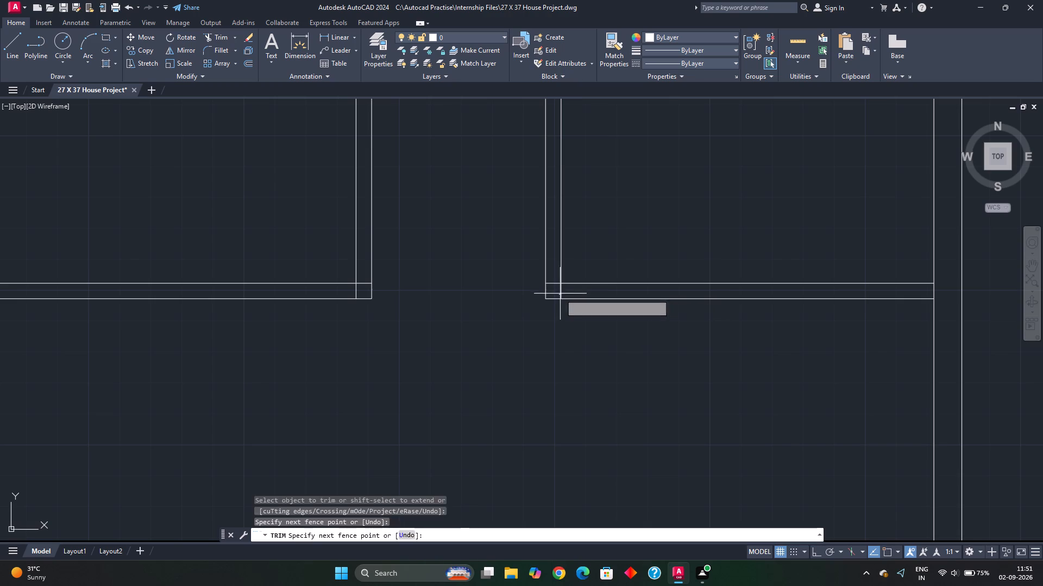
{"action": "left_click", "coordinate": [552, 279]}
{"action": "left_click", "coordinate": [562, 292]}
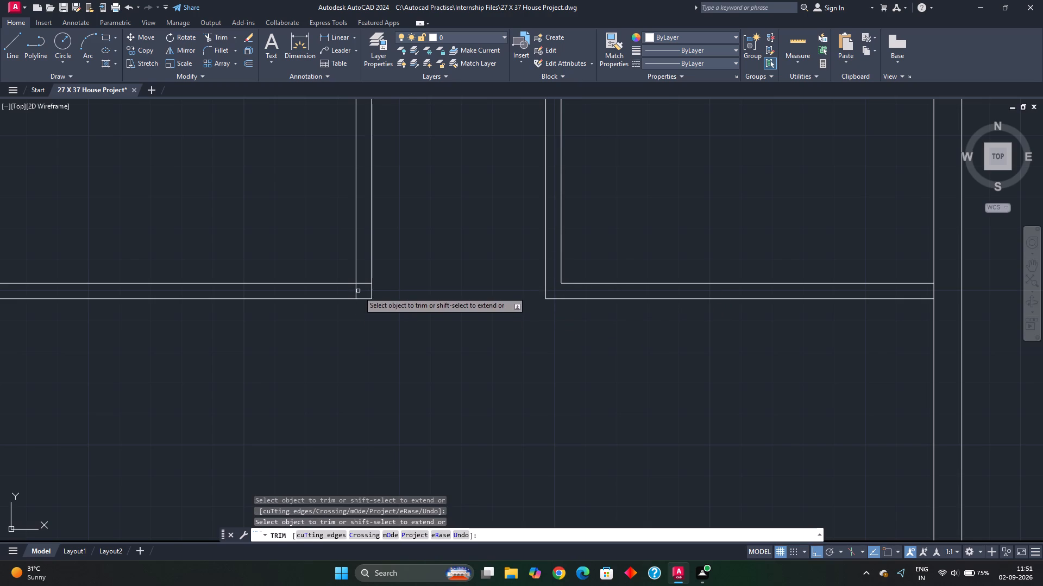
{"action": "left_click", "coordinate": [359, 291]}
{"action": "left_click", "coordinate": [353, 296]}
{"action": "left_click_drag", "start_coordinate": [367, 281], "coordinate": [361, 297]}
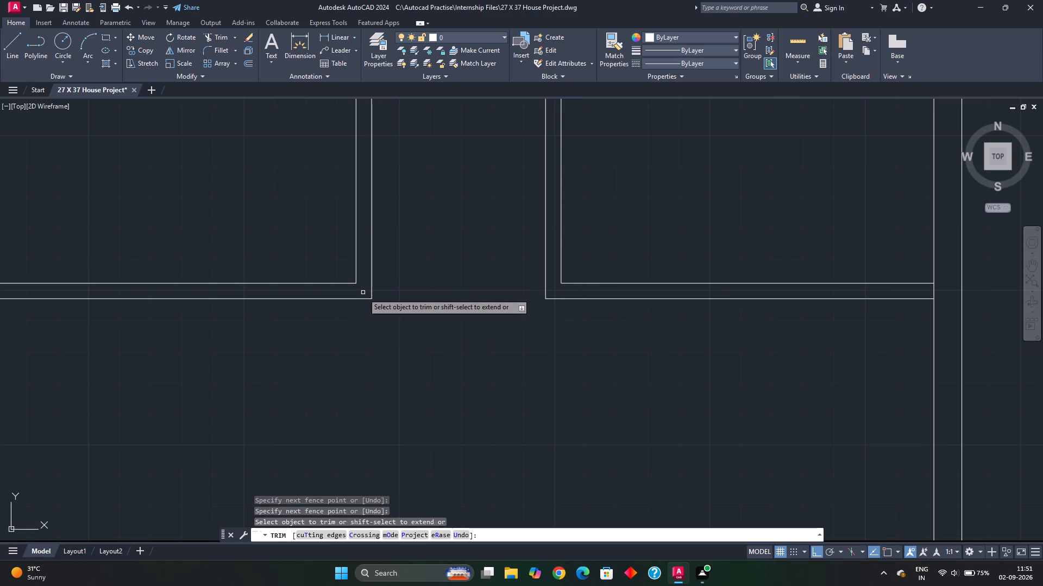
Trim the top inner wall line between the faces of both vertical partitions to open their wall junctions.
{"action": "scroll", "coordinate": [362, 293], "scroll_direction": "down", "scroll_amount": 4}
{"action": "middle_click_drag", "start_coordinate": [398, 244], "coordinate": [395, 304]}
{"action": "scroll", "coordinate": [358, 274], "scroll_direction": "up", "scroll_amount": 4}
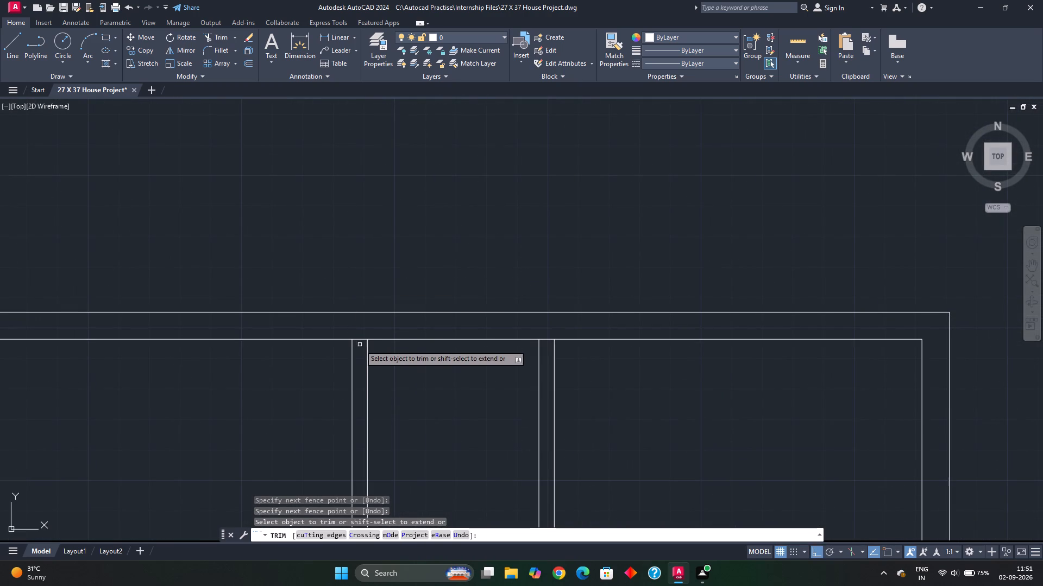
{"action": "left_click", "coordinate": [359, 337]}
{"action": "left_click_drag", "start_coordinate": [360, 343], "coordinate": [360, 352]}
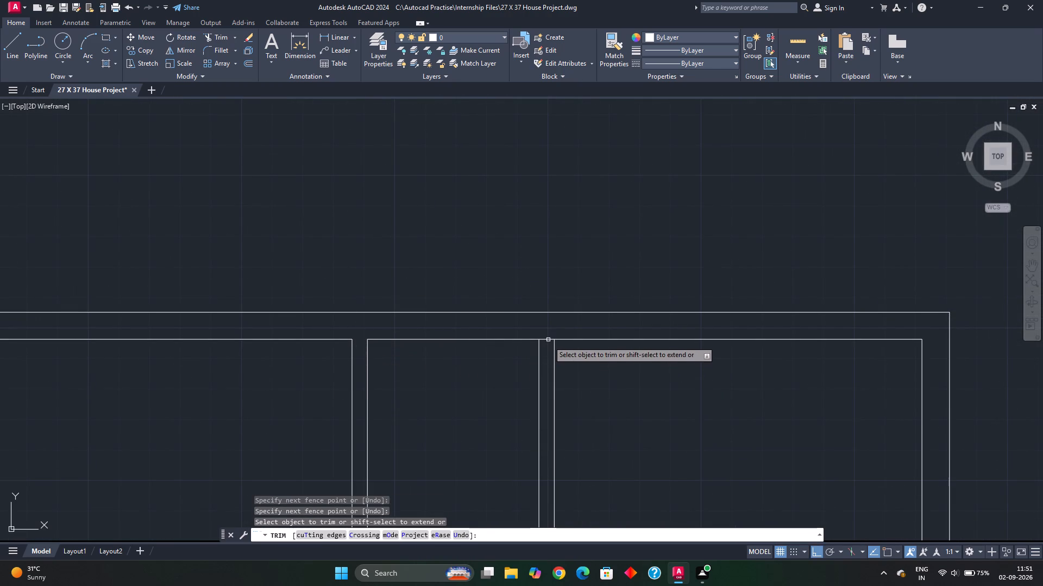
{"action": "left_click", "coordinate": [548, 341]}
Trim the right and left inner wall lines where the horizontal partitions meet them, and end trimming.
{"action": "scroll", "coordinate": [520, 375], "scroll_direction": "down", "scroll_amount": 3}
{"action": "middle_click_drag", "start_coordinate": [598, 408], "coordinate": [545, 339]}
{"action": "scroll", "coordinate": [569, 411], "scroll_direction": "up", "scroll_amount": 4}
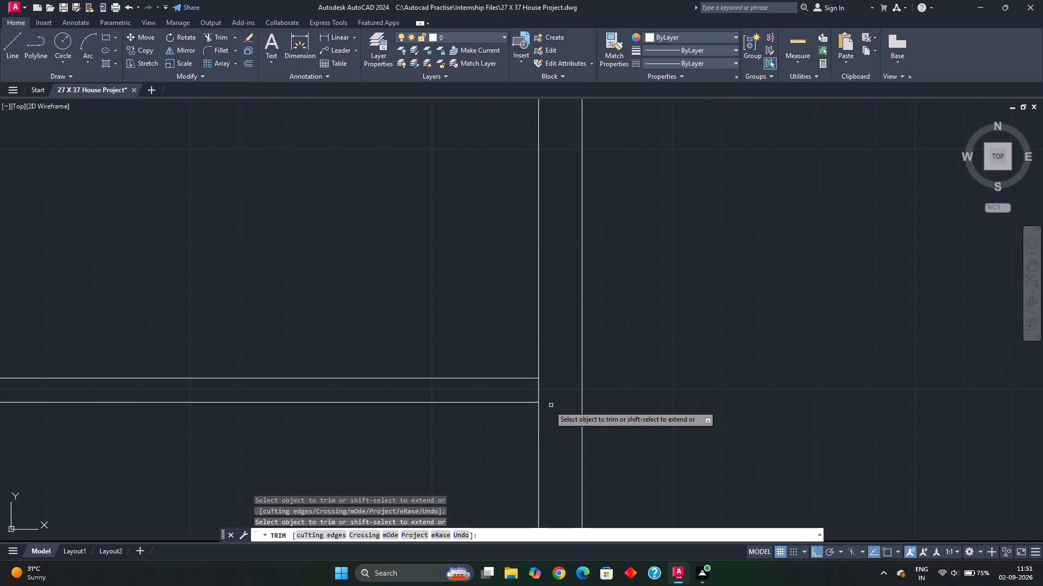
{"action": "left_click", "coordinate": [541, 393]}
{"action": "left_click", "coordinate": [535, 393]}
{"action": "scroll", "coordinate": [477, 401], "scroll_direction": "down", "scroll_amount": 4}
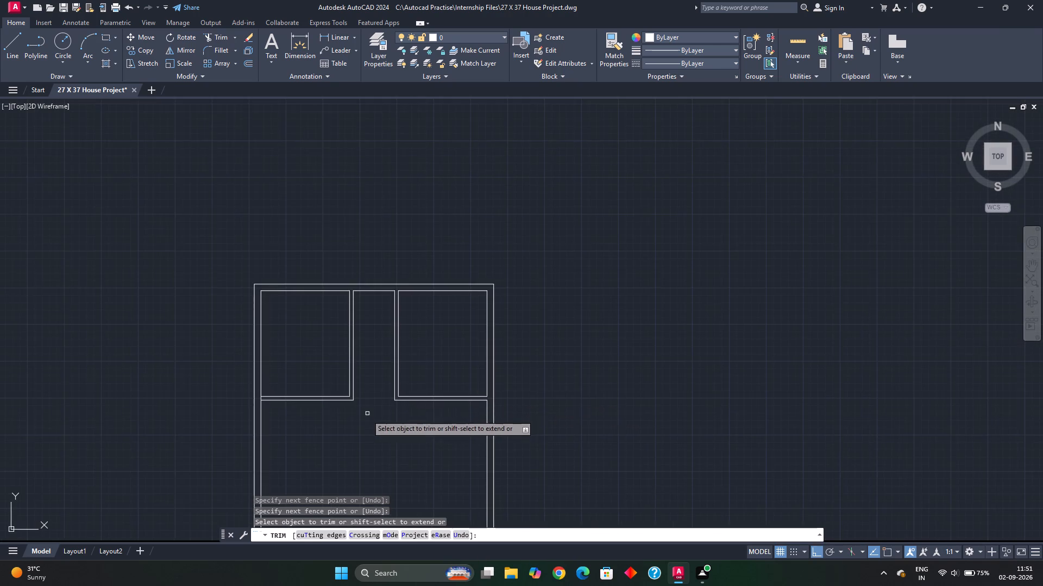
{"action": "middle_click_drag", "start_coordinate": [366, 415], "coordinate": [540, 379]}
{"action": "scroll", "coordinate": [455, 360], "scroll_direction": "up", "scroll_amount": 3}
{"action": "left_click", "coordinate": [370, 375]}
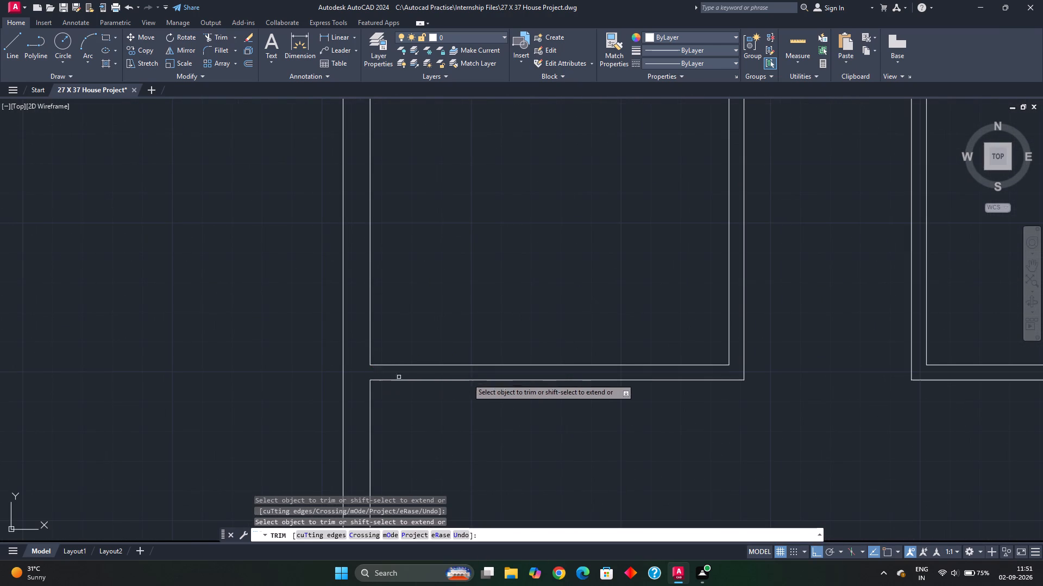
{"action": "scroll", "coordinate": [526, 375], "scroll_direction": "down", "scroll_amount": 3}
{"action": "middle_click_drag", "start_coordinate": [611, 310], "coordinate": [574, 385]}
{"action": "key", "text": "Escape"}
{"action": "key", "text": "Escape"}
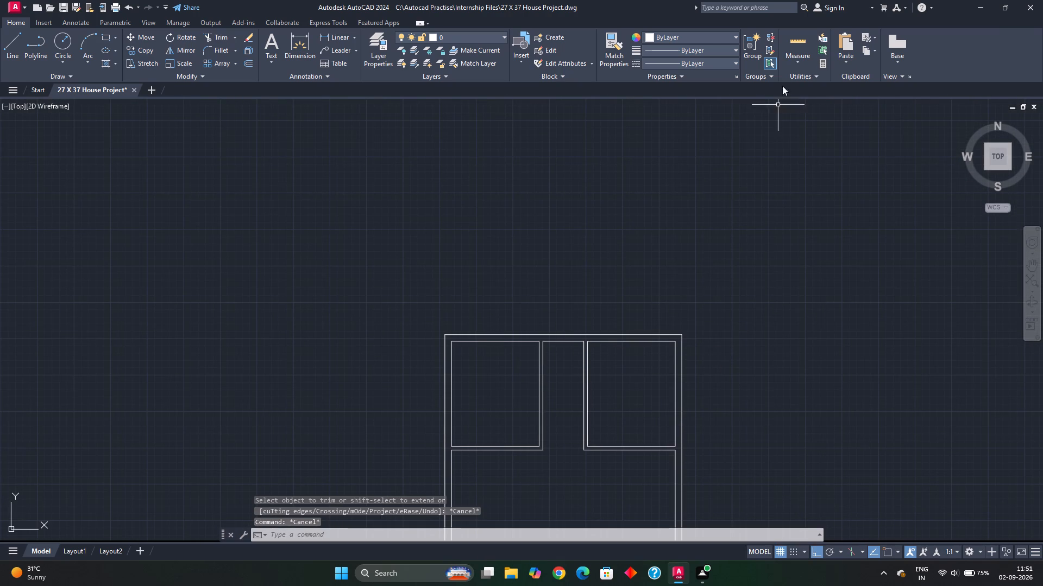
Quick-measure the width and length of the central passage between the two top rooms.
{"action": "left_click", "coordinate": [788, 46]}
{"action": "scroll", "coordinate": [518, 429], "scroll_direction": "up", "scroll_amount": 1}
{"action": "scroll", "coordinate": [580, 366], "scroll_direction": "up", "scroll_amount": 2}
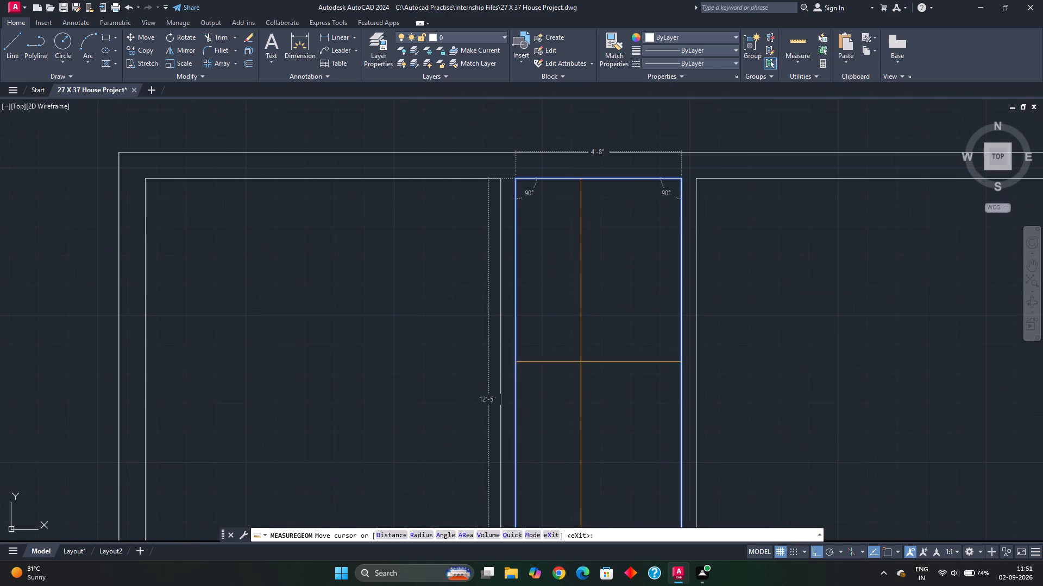
{"action": "scroll", "coordinate": [584, 346], "scroll_direction": "down", "scroll_amount": 1}
{"action": "key", "text": "Escape"}
{"action": "scroll", "coordinate": [588, 342], "scroll_direction": "down", "scroll_amount": 3}
{"action": "middle_click_drag", "start_coordinate": [589, 353], "coordinate": [564, 277]}
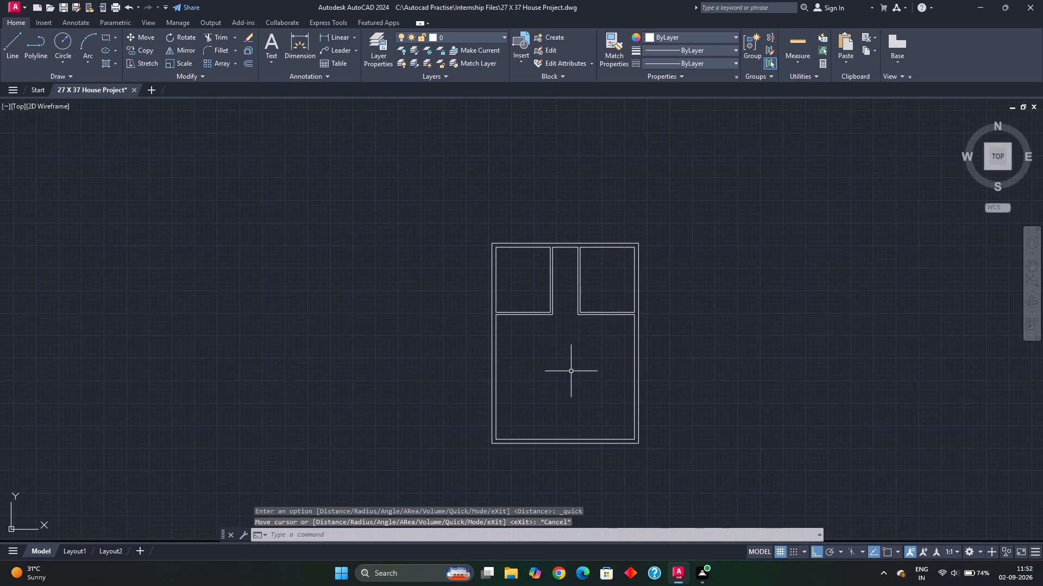
Offset the bottom inner wall line 16' upward into the house.
{"action": "middle_click_drag", "start_coordinate": [556, 472], "coordinate": [555, 424]}
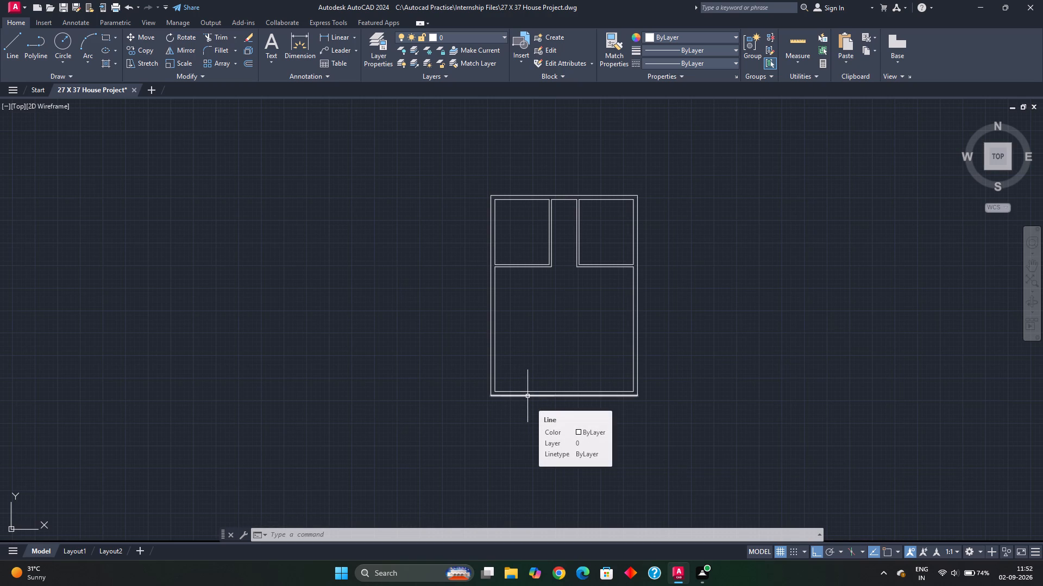
{"action": "key", "text": "o"}
{"action": "key", "text": "Return"}
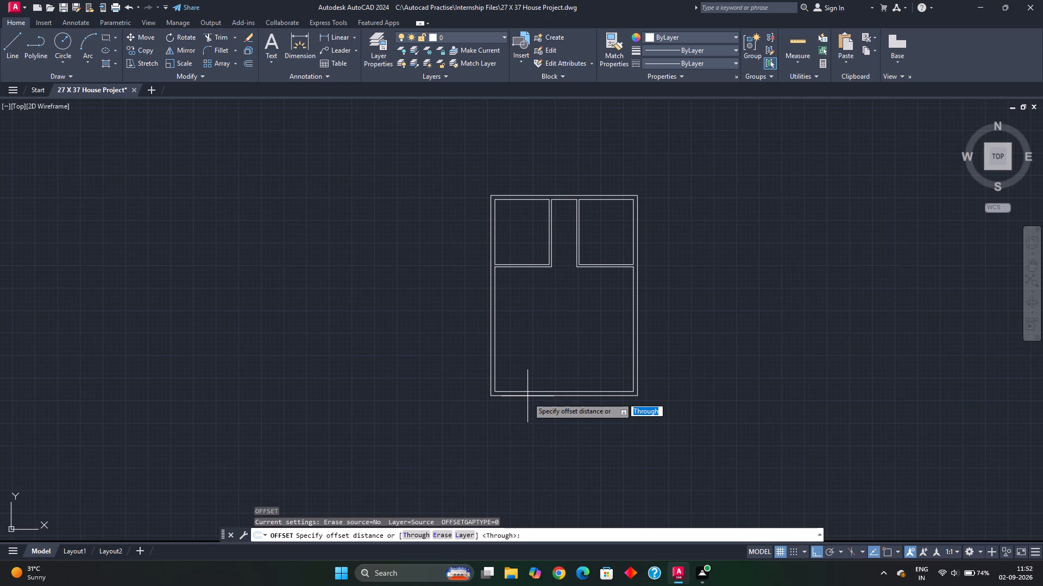
{"action": "type", "text": "10"}
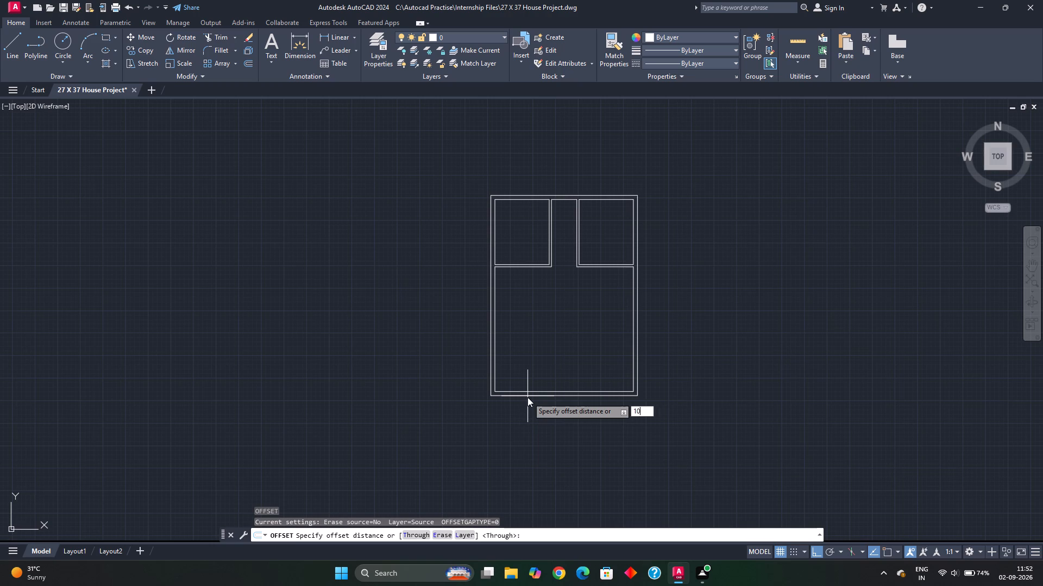
{"action": "key", "text": "BackSpace"}
{"action": "key", "text": "6"}
{"action": "key", "text": "apostrophe"}
{"action": "key", "text": "Return"}
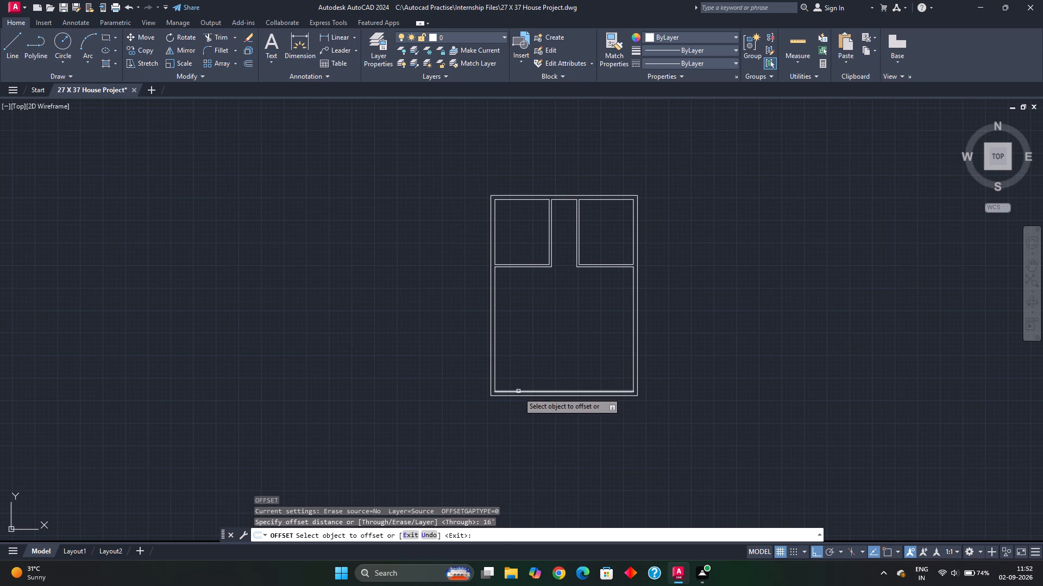
{"action": "left_click", "coordinate": [518, 392]}
{"action": "left_click", "coordinate": [536, 347]}
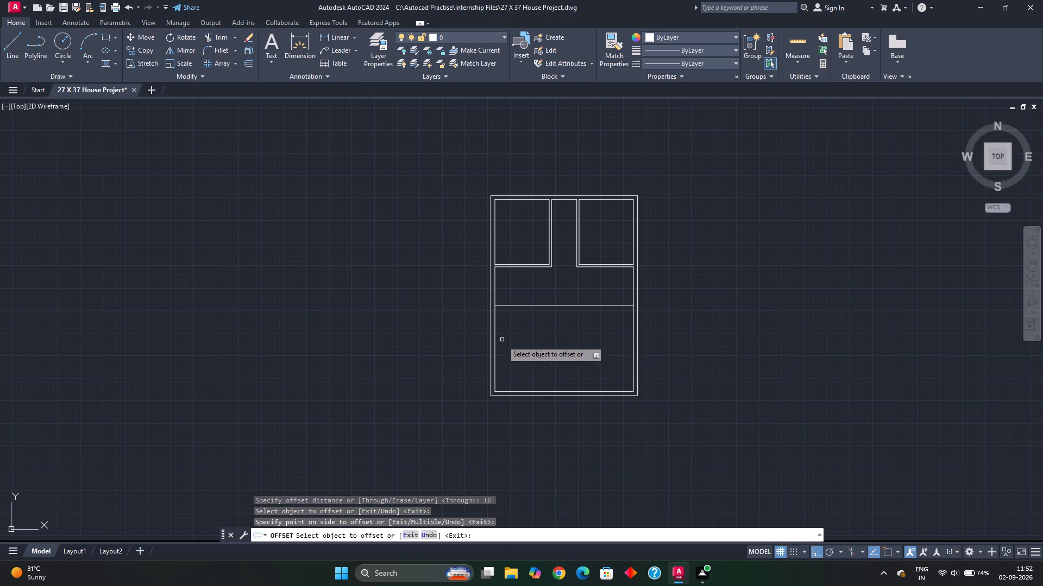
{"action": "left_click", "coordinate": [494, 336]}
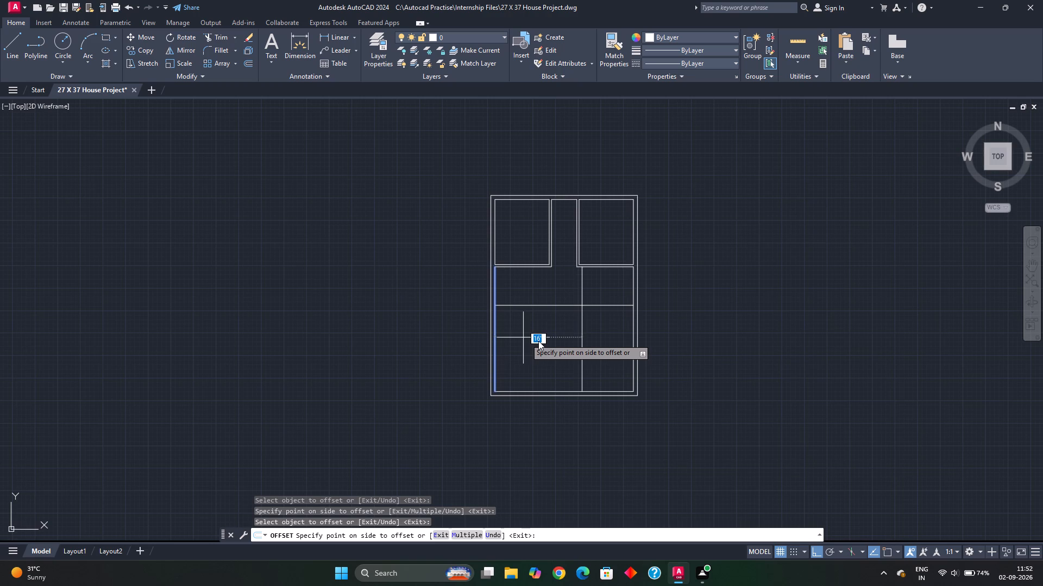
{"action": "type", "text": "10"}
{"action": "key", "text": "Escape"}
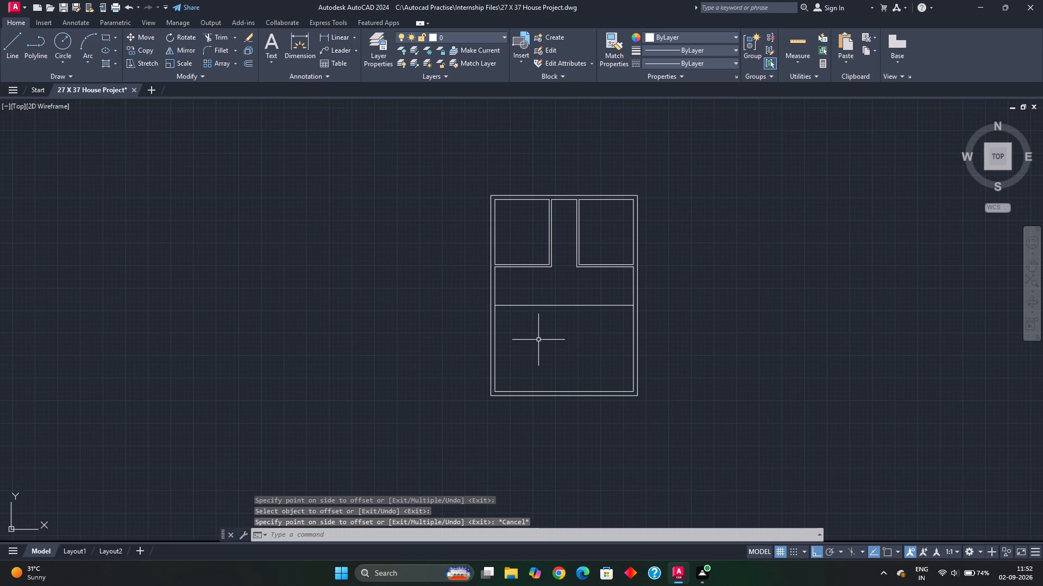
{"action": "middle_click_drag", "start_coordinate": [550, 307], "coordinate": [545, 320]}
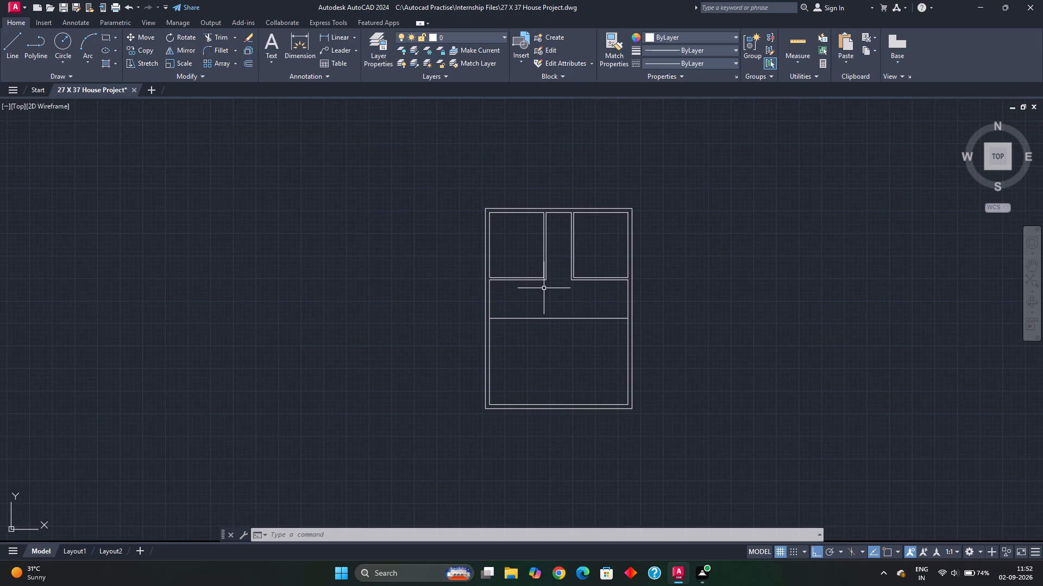
Extend both lines of the left vertical partition down through the 16' offset line to the bottom inner wall line.
{"action": "type", "text": "ex"}
{"action": "key", "text": "space"}
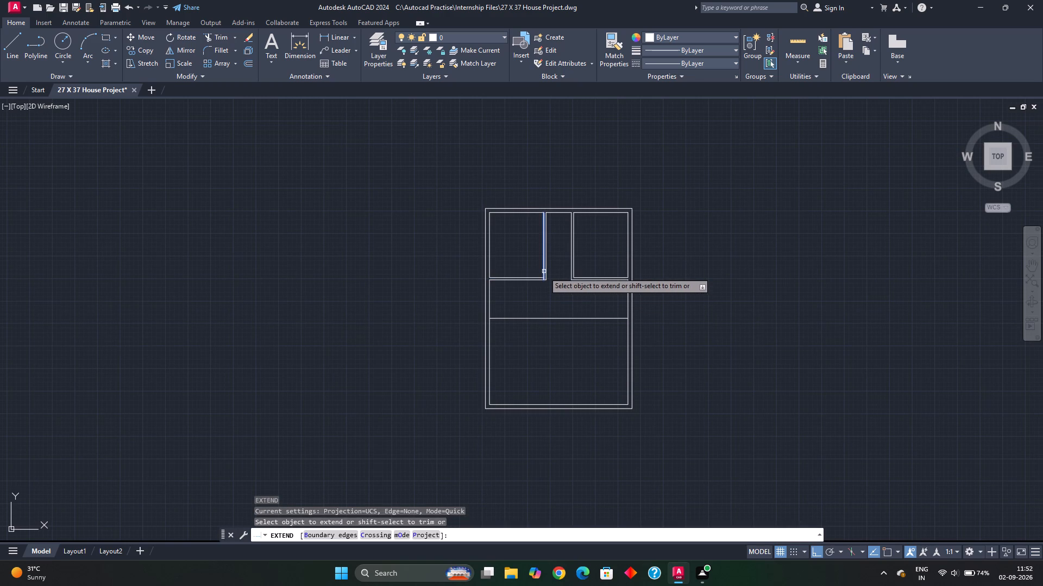
{"action": "left_click", "coordinate": [543, 270]}
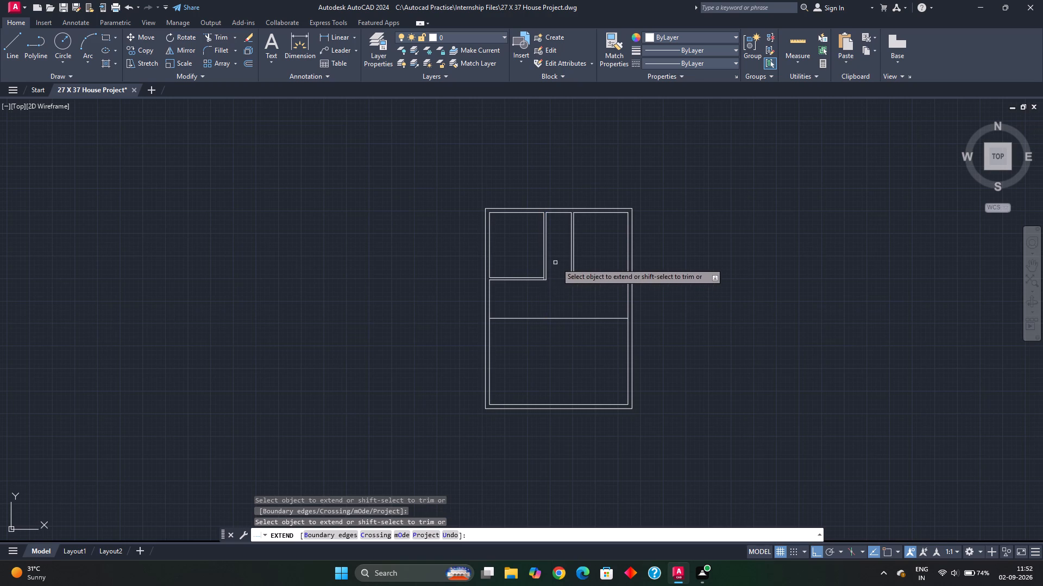
{"action": "left_click_drag", "start_coordinate": [556, 262], "coordinate": [531, 266]}
{"action": "left_click_drag", "start_coordinate": [554, 262], "coordinate": [527, 266]}
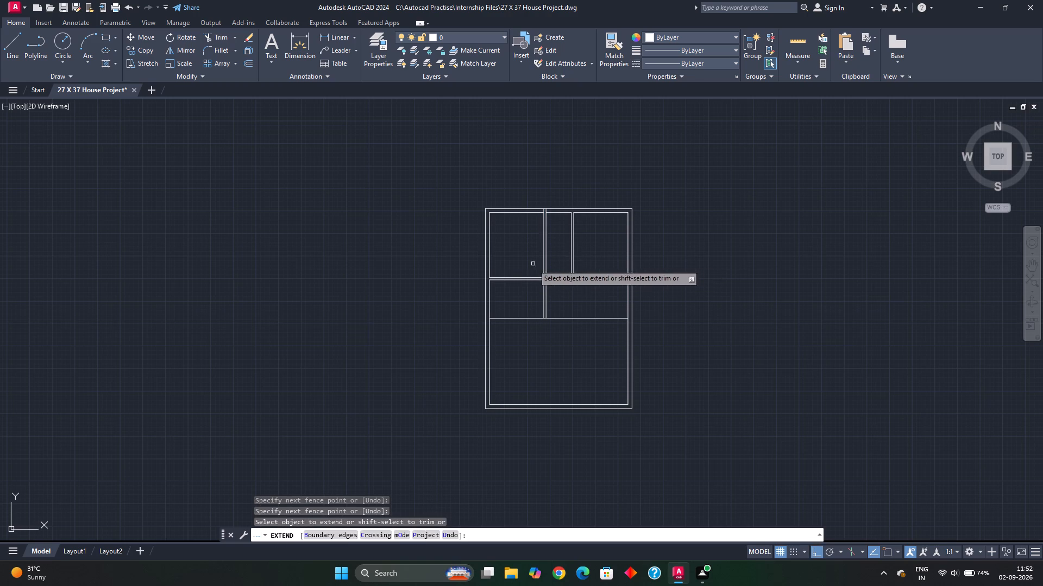
{"action": "left_click_drag", "start_coordinate": [560, 293], "coordinate": [523, 306]}
{"action": "key", "text": "Escape"}
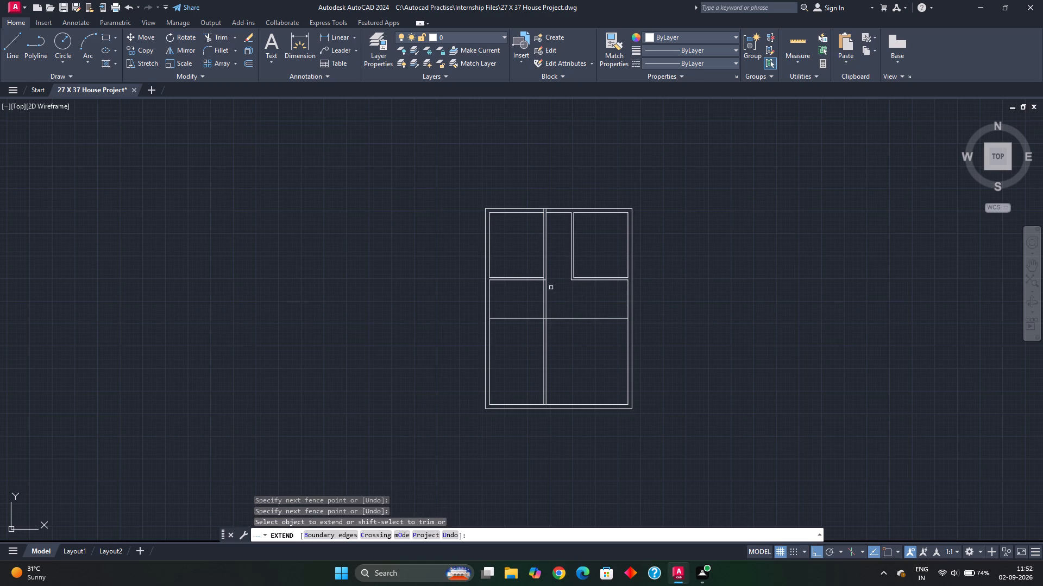
{"action": "key", "text": "Escape"}
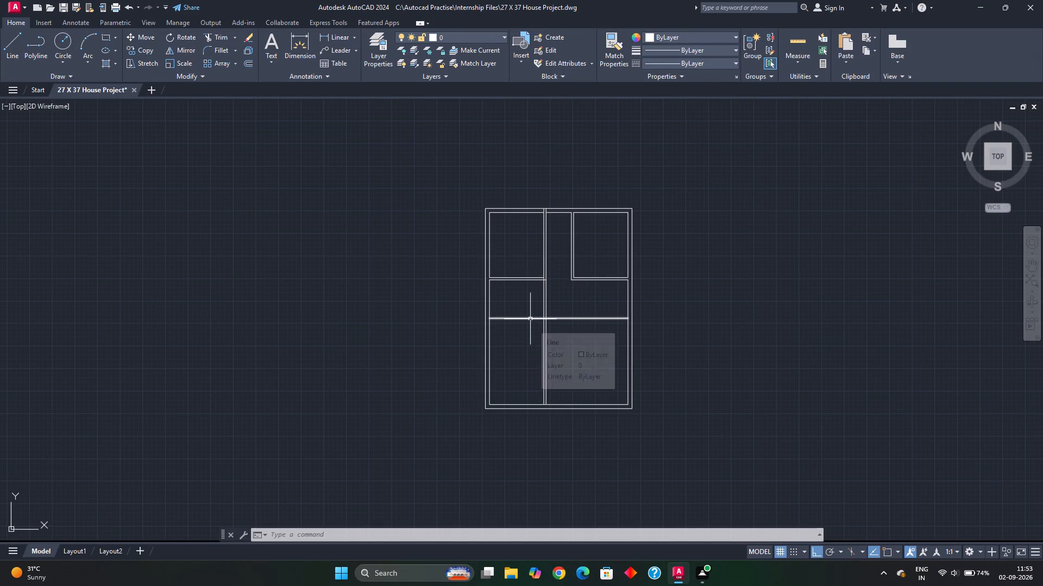
Offset the horizontal line across the lower part of the house 5" upward to give the partition its thickness.
{"action": "key", "text": "o"}
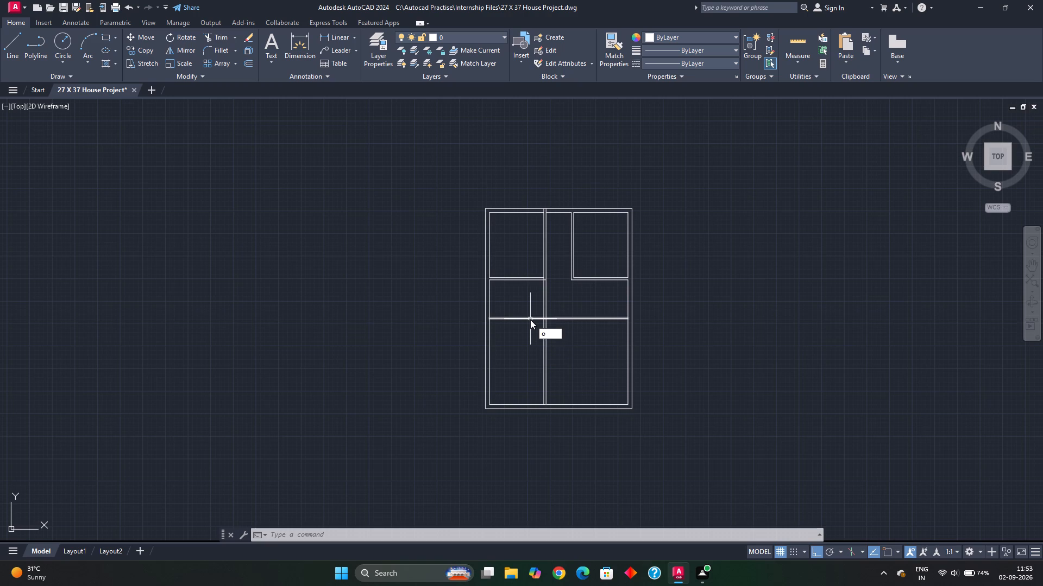
{"action": "key", "text": "Return"}
{"action": "type", "text": "50'"}
{"action": "key", "text": "BackSpace"}
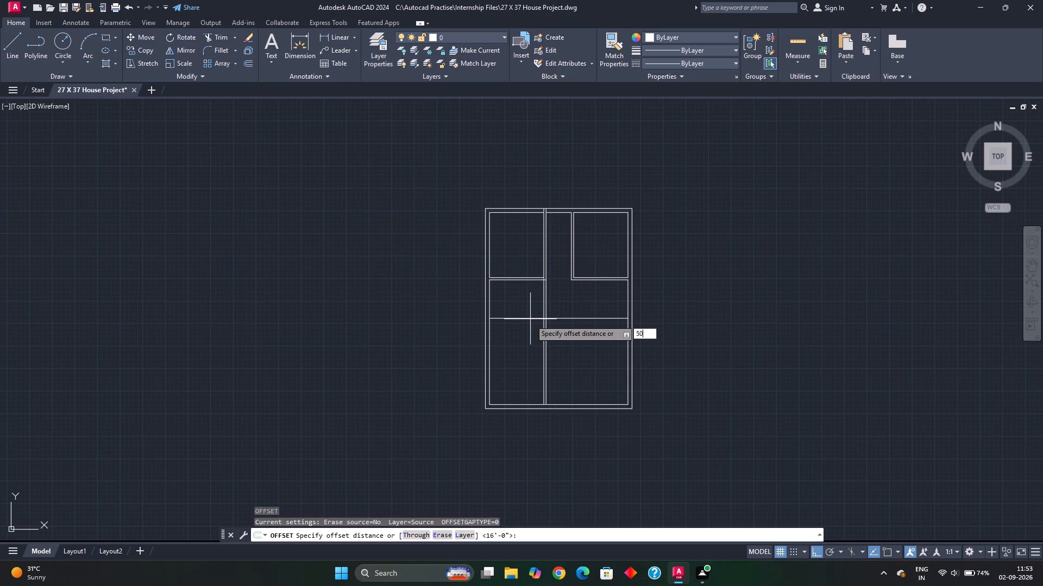
{"action": "key", "text": "0"}
{"action": "key", "text": "apostrophe"}
{"action": "key", "text": "BackSpace"}
{"action": "key", "text": "BackSpace"}
{"action": "key", "text": "BackSpace"}
{"action": "key", "text": "shift+quotedbl"}
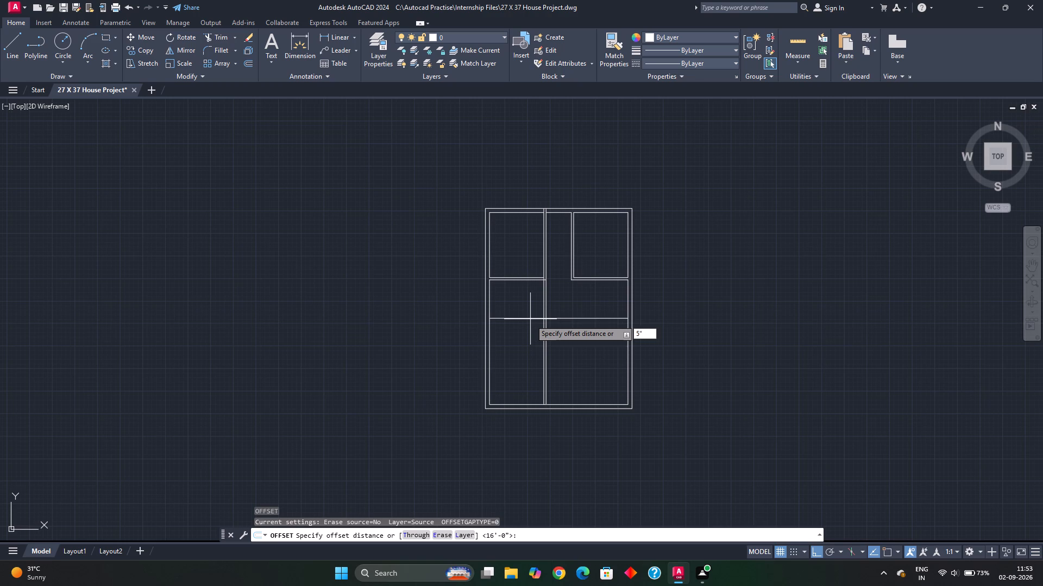
{"action": "key", "text": "Return"}
{"action": "left_click", "coordinate": [531, 320]}
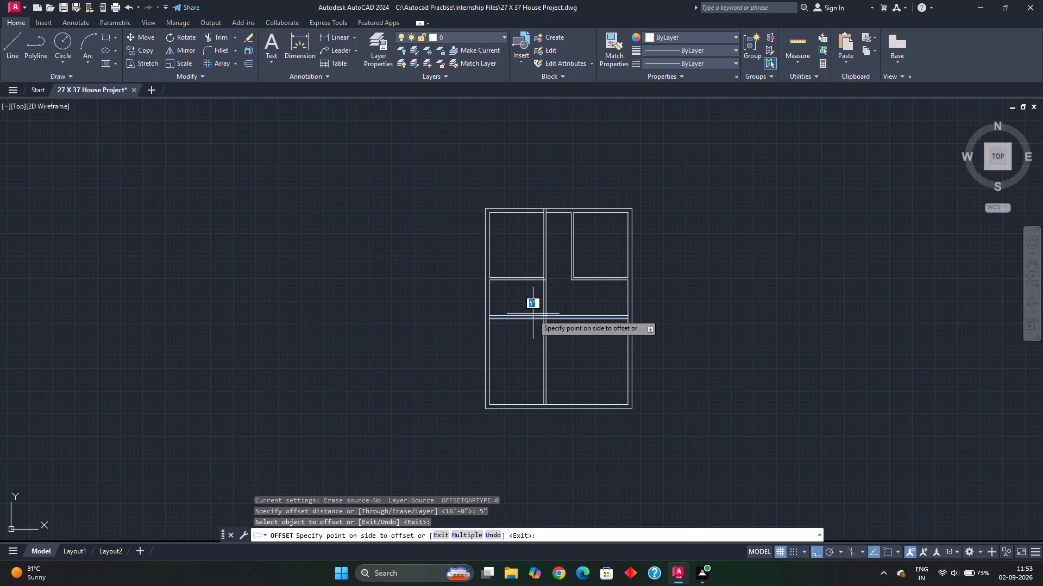
{"action": "left_click", "coordinate": [533, 314]}
{"action": "key", "text": "Escape"}
Trim both lines of the new horizontal partition on the right side of the left vertical partition.
{"action": "type", "text": "tr"}
{"action": "key", "text": "space"}
{"action": "left_click_drag", "start_coordinate": [571, 302], "coordinate": [562, 339]}
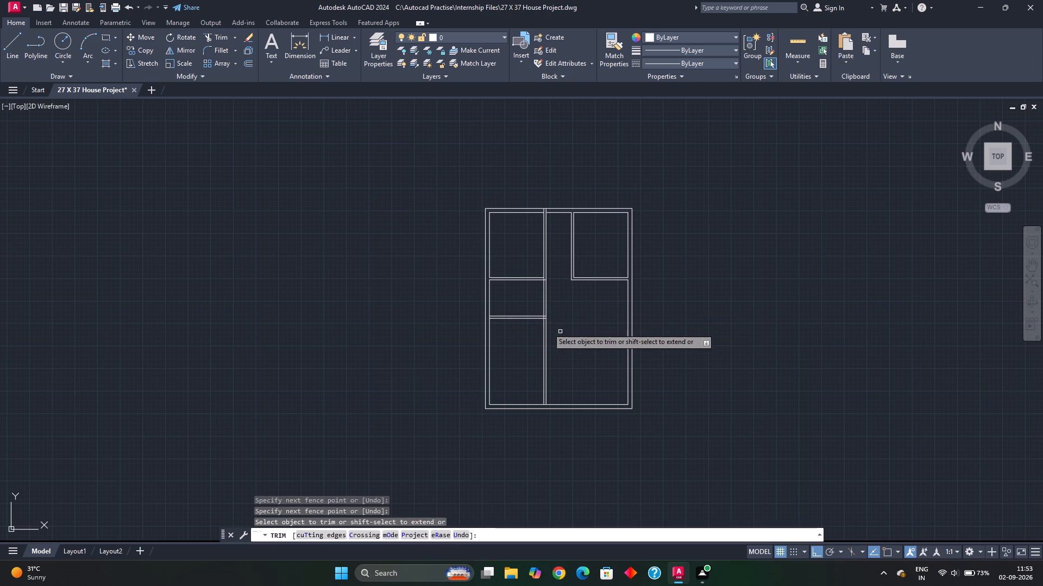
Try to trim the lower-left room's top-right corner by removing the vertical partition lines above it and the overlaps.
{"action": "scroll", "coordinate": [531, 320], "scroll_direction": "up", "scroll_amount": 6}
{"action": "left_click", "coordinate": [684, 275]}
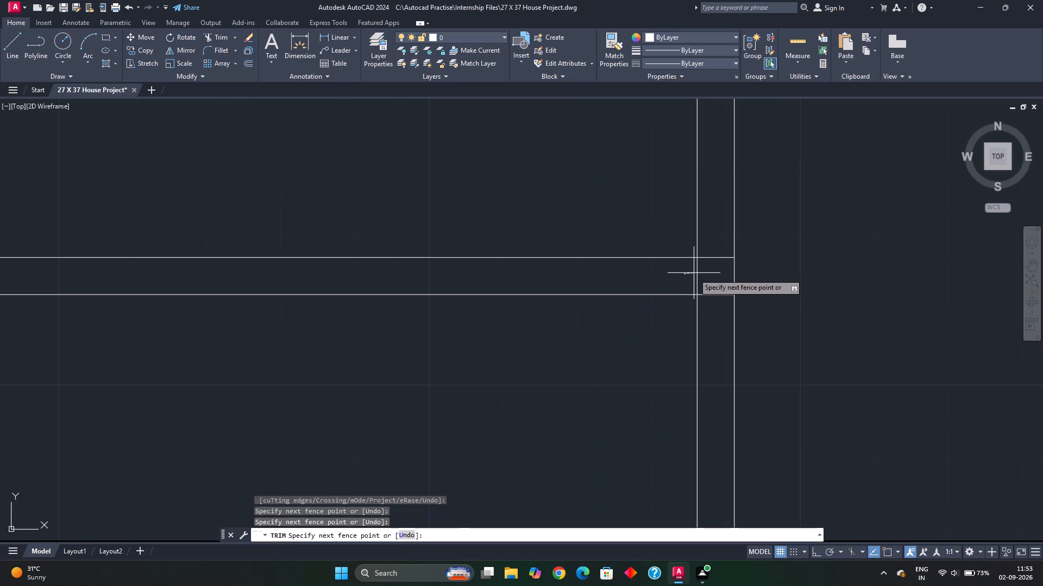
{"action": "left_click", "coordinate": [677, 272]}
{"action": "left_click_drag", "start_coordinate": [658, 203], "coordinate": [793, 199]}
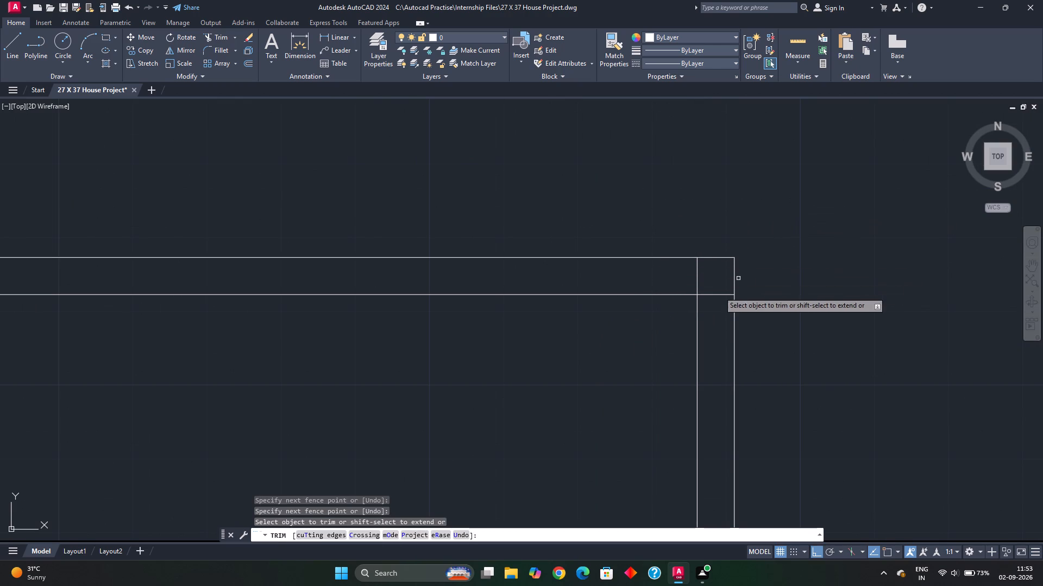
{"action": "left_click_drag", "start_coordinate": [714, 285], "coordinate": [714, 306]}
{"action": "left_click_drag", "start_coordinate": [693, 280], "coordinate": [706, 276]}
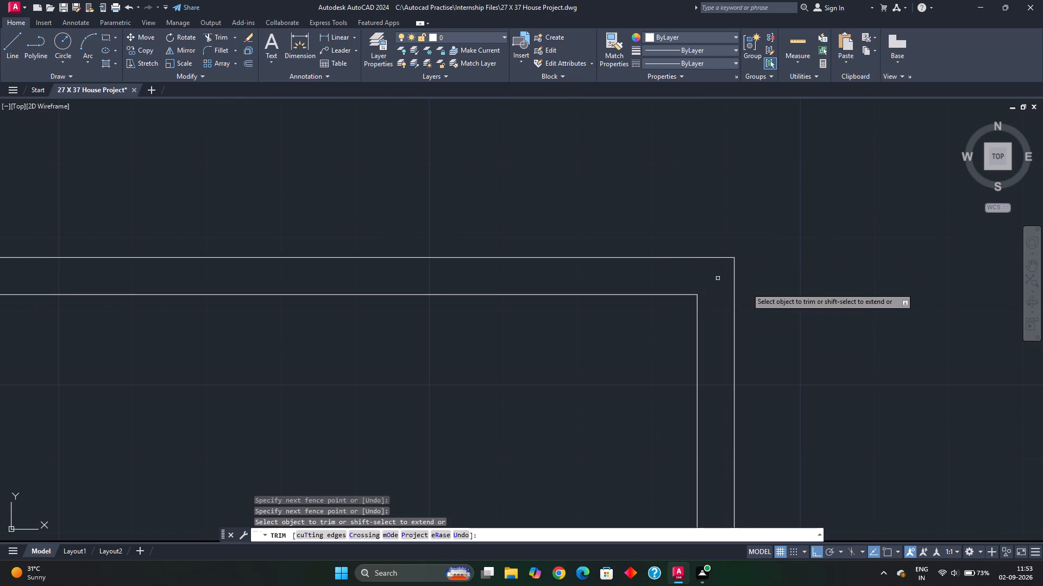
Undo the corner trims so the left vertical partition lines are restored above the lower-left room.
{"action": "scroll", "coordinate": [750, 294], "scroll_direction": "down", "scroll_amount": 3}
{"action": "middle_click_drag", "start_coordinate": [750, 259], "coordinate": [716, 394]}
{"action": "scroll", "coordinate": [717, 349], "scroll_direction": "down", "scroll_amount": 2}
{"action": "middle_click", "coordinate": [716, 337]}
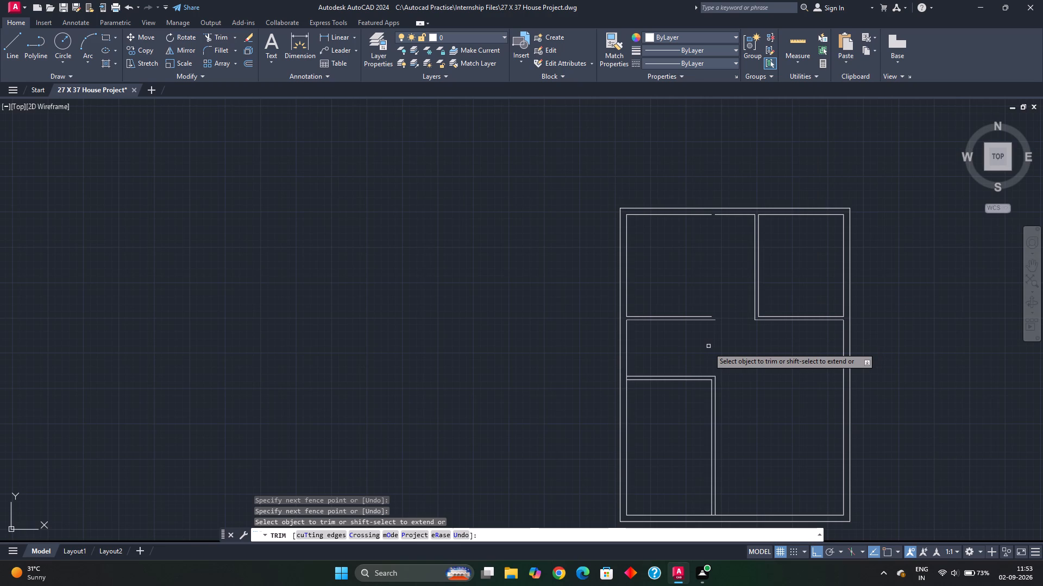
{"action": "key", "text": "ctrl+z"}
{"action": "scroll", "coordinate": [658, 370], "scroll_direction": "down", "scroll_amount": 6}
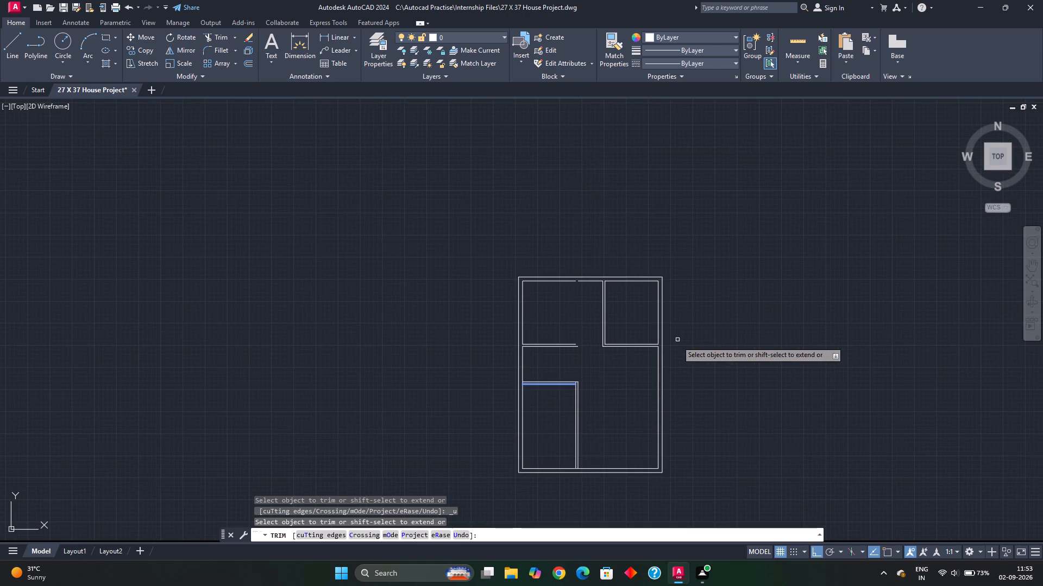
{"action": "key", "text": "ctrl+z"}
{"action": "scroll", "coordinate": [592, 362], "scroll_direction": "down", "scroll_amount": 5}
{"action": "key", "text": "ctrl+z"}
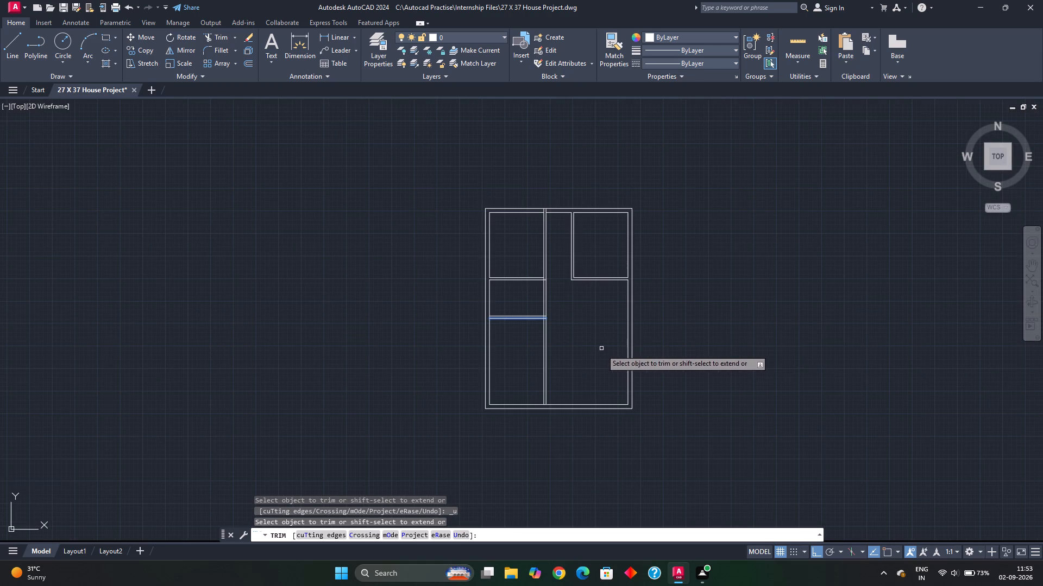
Trim both left vertical partition lines out of the gap between the upper-left room and the lower horizontal partition.
{"action": "scroll", "coordinate": [558, 277], "scroll_direction": "up", "scroll_amount": 4}
{"action": "middle_click_drag", "start_coordinate": [525, 323], "coordinate": [562, 384]}
{"action": "middle_click_drag", "start_coordinate": [564, 367], "coordinate": [596, 330]}
{"action": "scroll", "coordinate": [575, 321], "scroll_direction": "up", "scroll_amount": 1}
{"action": "middle_click_drag", "start_coordinate": [583, 333], "coordinate": [636, 322]}
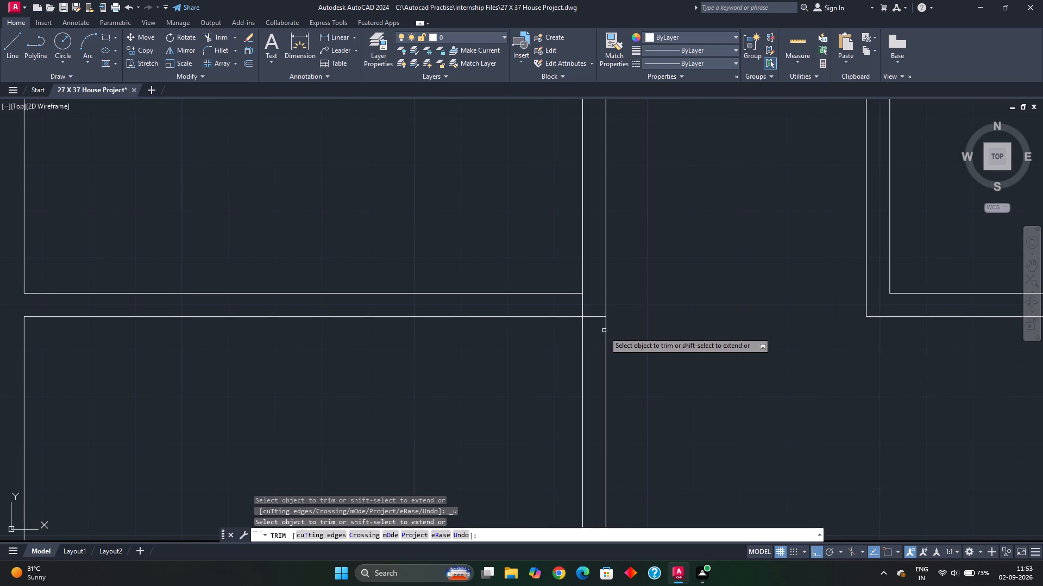
{"action": "left_click", "coordinate": [607, 331]}
{"action": "scroll", "coordinate": [607, 358], "scroll_direction": "down", "scroll_amount": 3}
{"action": "middle_click_drag", "start_coordinate": [644, 395], "coordinate": [644, 330]}
{"action": "scroll", "coordinate": [593, 385], "scroll_direction": "up", "scroll_amount": 4}
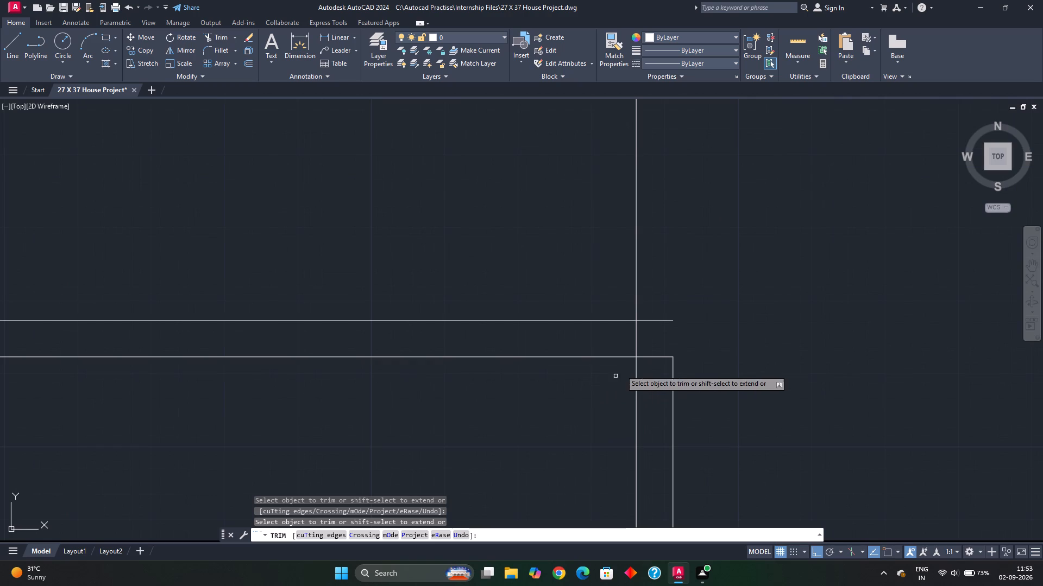
{"action": "left_click", "coordinate": [636, 340]}
{"action": "scroll", "coordinate": [674, 333], "scroll_direction": "down", "scroll_amount": 3}
{"action": "left_click_drag", "start_coordinate": [684, 285], "coordinate": [618, 291]}
Trim the leftover line segment crossing the partition thickness at the upper-left room's bottom-right corner.
{"action": "scroll", "coordinate": [675, 294], "scroll_direction": "down", "scroll_amount": 1}
{"action": "middle_click_drag", "start_coordinate": [675, 294], "coordinate": [677, 393]}
{"action": "scroll", "coordinate": [663, 316], "scroll_direction": "up", "scroll_amount": 3}
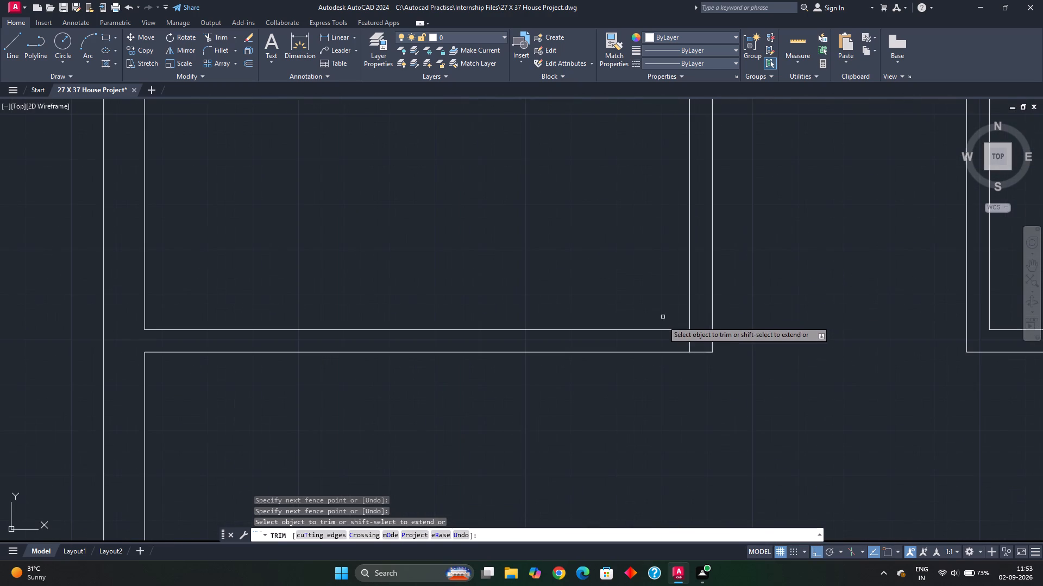
{"action": "left_click", "coordinate": [690, 345]}
Trim the two left partition lines where they cross the thickness of the top outer wall, and end trimming.
{"action": "scroll", "coordinate": [652, 378], "scroll_direction": "down", "scroll_amount": 3}
{"action": "middle_click_drag", "start_coordinate": [654, 426], "coordinate": [649, 402]}
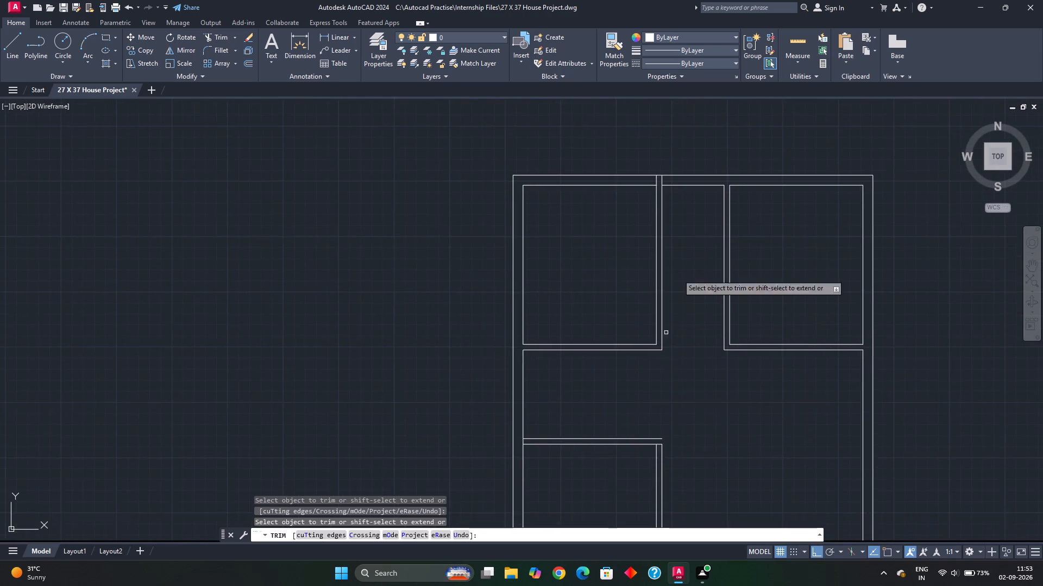
{"action": "middle_click_drag", "start_coordinate": [682, 228], "coordinate": [670, 360]}
{"action": "scroll", "coordinate": [651, 304], "scroll_direction": "up", "scroll_amount": 4}
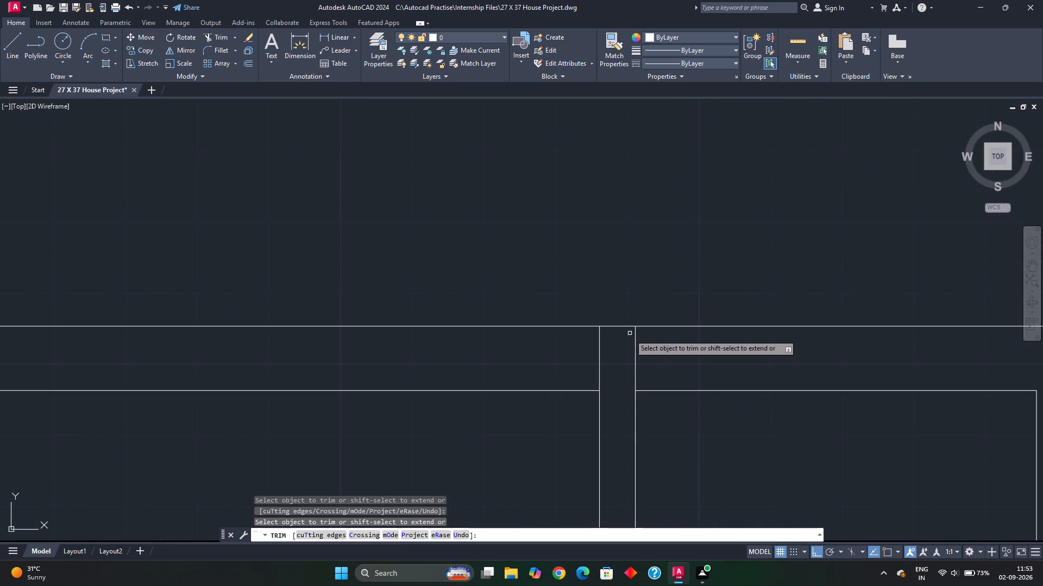
{"action": "left_click", "coordinate": [636, 376]}
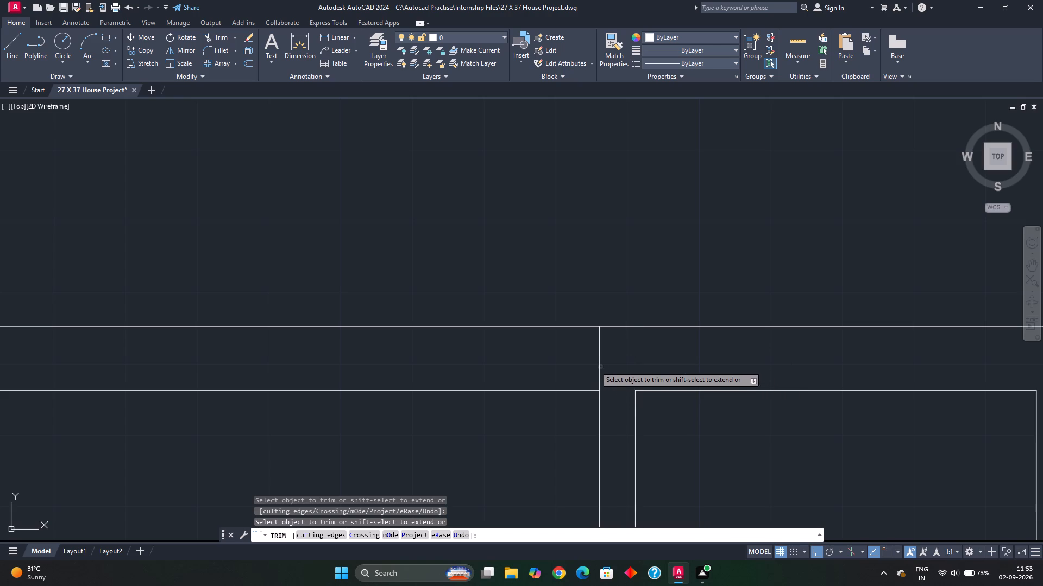
{"action": "left_click_drag", "start_coordinate": [600, 365], "coordinate": [607, 365]}
{"action": "scroll", "coordinate": [633, 408], "scroll_direction": "down", "scroll_amount": 4}
{"action": "middle_click_drag", "start_coordinate": [652, 451], "coordinate": [632, 335]}
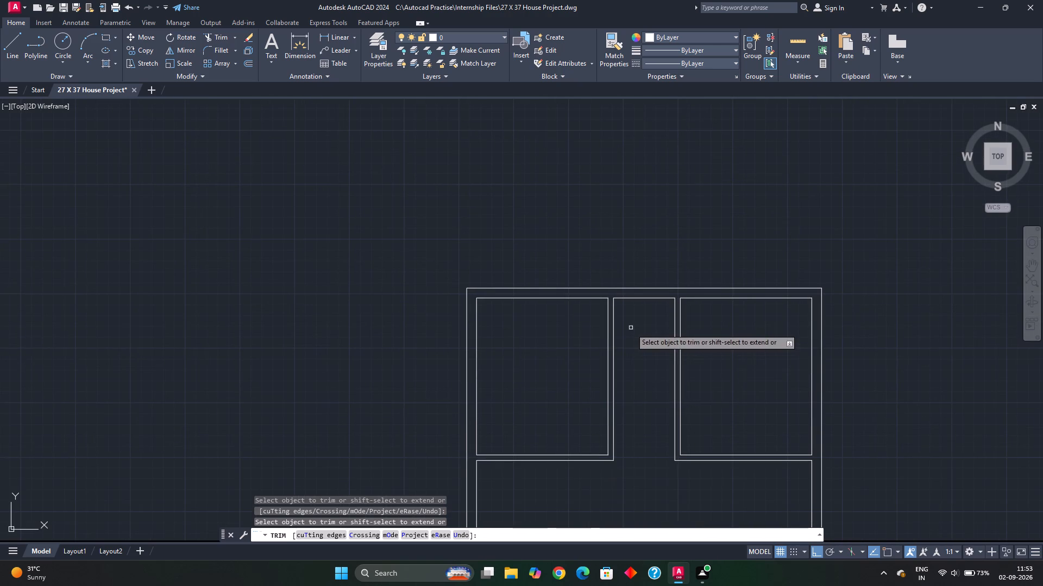
{"action": "key", "text": "Escape"}
{"action": "key", "text": "Escape"}
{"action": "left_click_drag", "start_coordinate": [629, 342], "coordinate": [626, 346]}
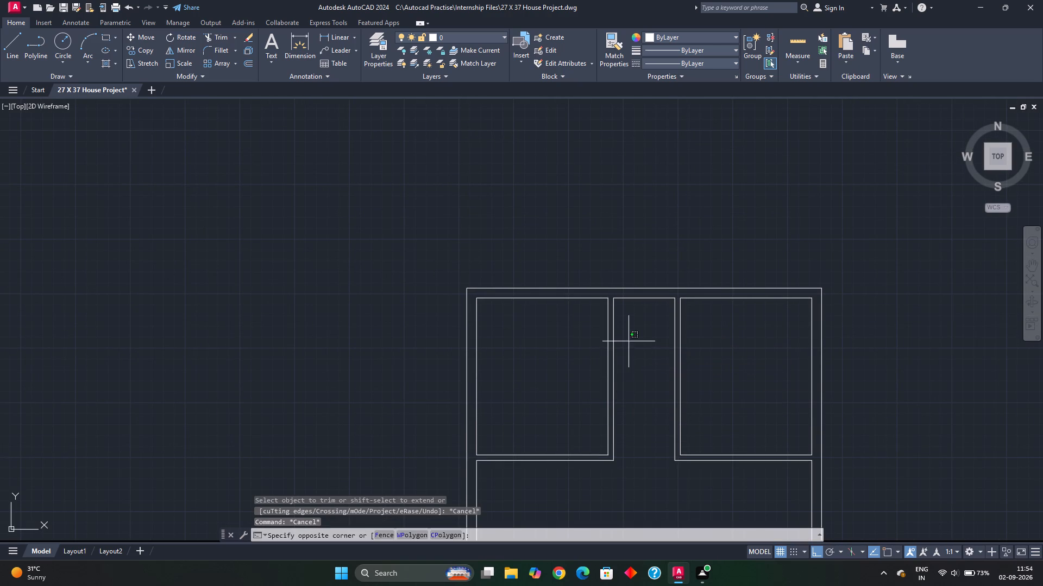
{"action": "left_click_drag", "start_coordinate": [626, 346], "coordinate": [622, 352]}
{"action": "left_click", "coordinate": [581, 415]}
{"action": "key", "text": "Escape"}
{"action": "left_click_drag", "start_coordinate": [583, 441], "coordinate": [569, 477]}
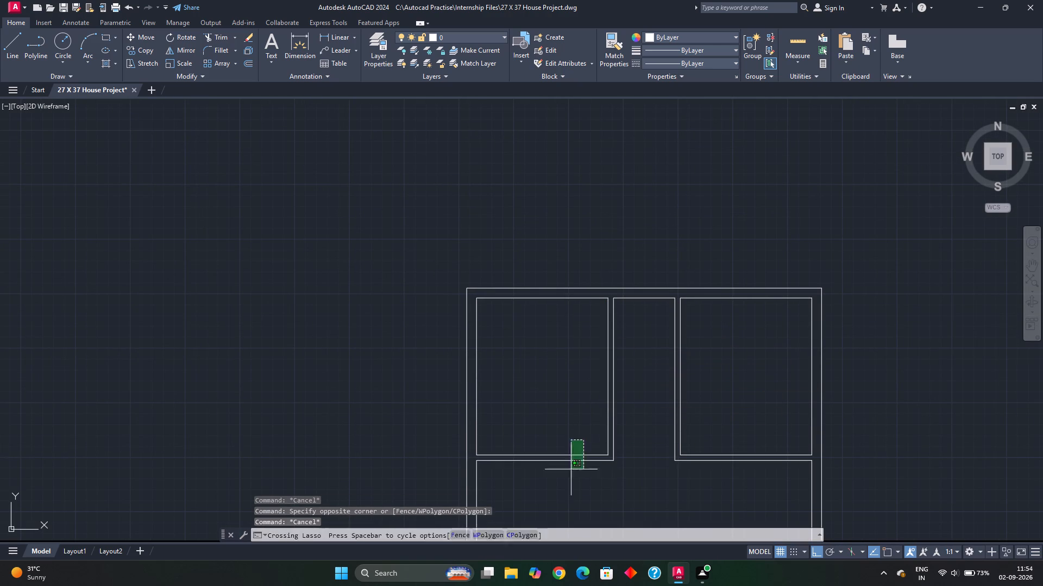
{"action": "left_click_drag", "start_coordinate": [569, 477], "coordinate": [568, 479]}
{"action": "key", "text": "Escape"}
Extend the right face line of the lower-left room's vertical partition up to the upper line of its horizontal partition.
{"action": "middle_click_drag", "start_coordinate": [601, 481], "coordinate": [595, 358]}
{"action": "middle_click_drag", "start_coordinate": [607, 441], "coordinate": [594, 370]}
{"action": "scroll", "coordinate": [593, 354], "scroll_direction": "up", "scroll_amount": 2}
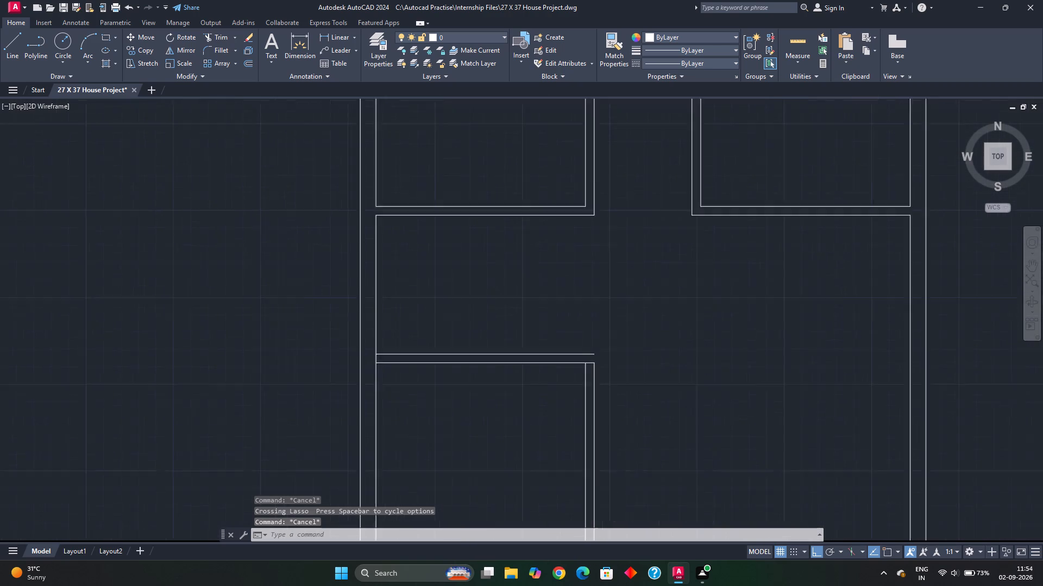
{"action": "scroll", "coordinate": [593, 354], "scroll_direction": "up", "scroll_amount": 1}
{"action": "middle_click_drag", "start_coordinate": [588, 411], "coordinate": [570, 307]}
{"action": "type", "text": "ex"}
{"action": "key", "text": "space"}
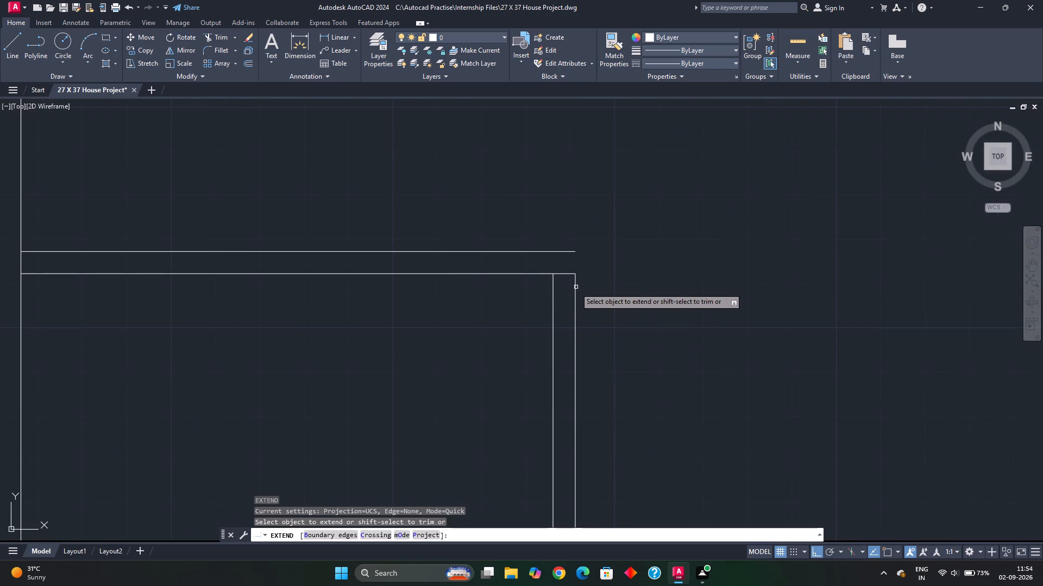
{"action": "left_click", "coordinate": [575, 288]}
{"action": "key", "text": "Escape"}
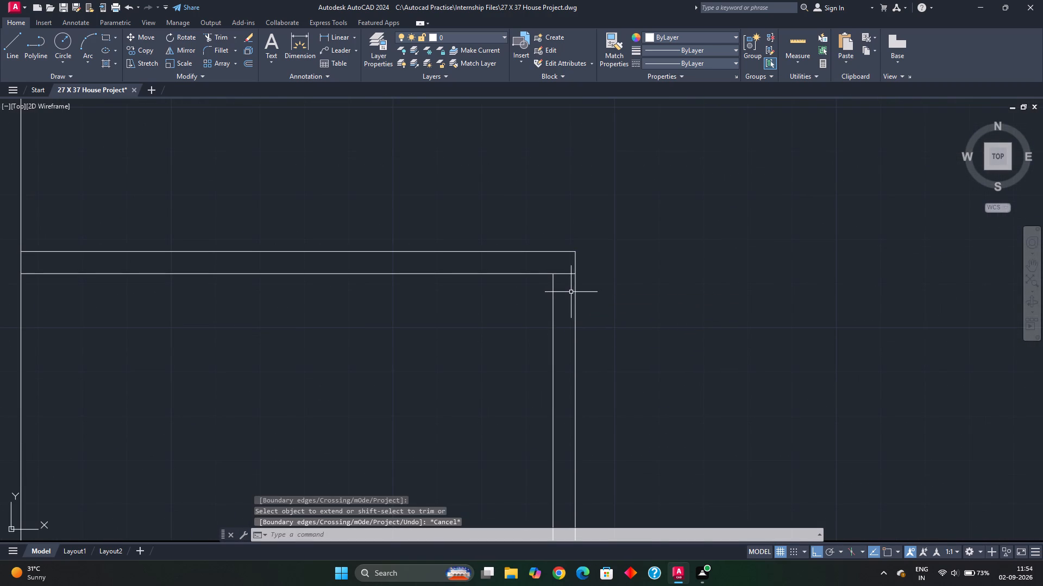
Trim the lower horizontal partition line's overrun between the vertical partition faces at the lower-left room's corner.
{"action": "type", "text": "tr"}
{"action": "key", "text": "space"}
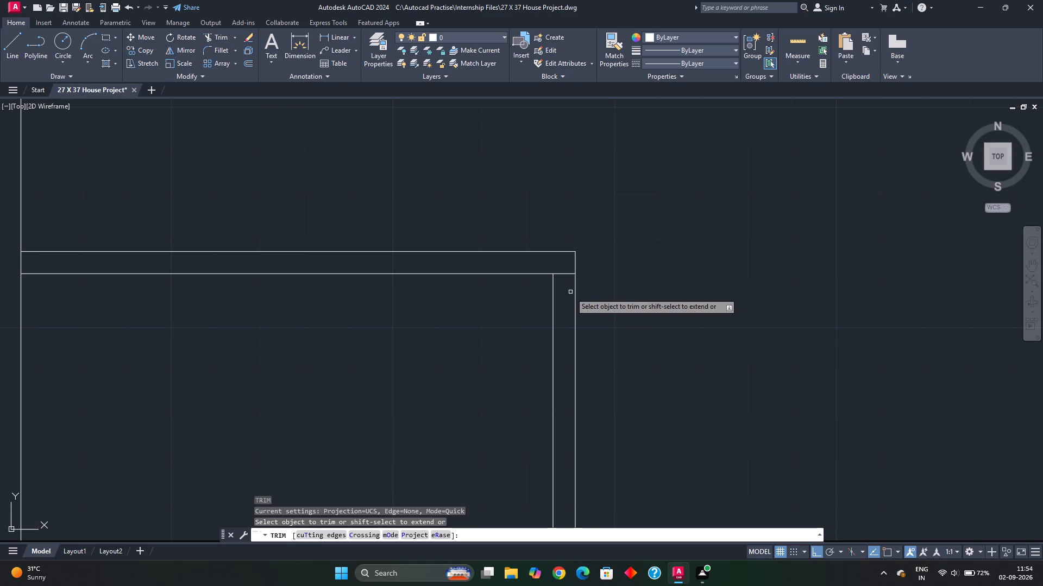
{"action": "scroll", "coordinate": [562, 288], "scroll_direction": "up", "scroll_amount": 2}
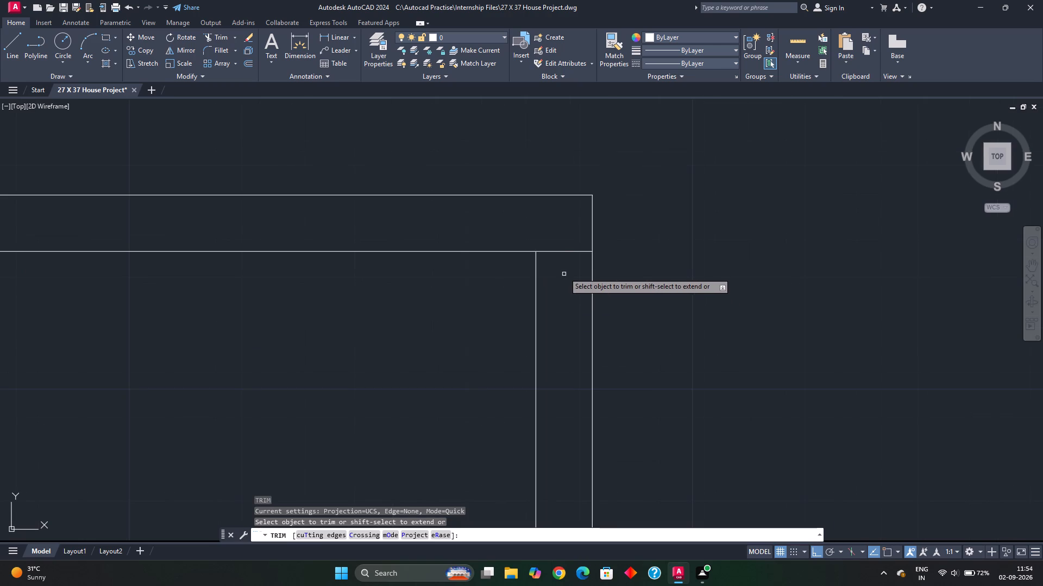
{"action": "left_click", "coordinate": [564, 253]}
Trim the bottom and left inner wall lines between the partition faces where the lower-left room's partitions meet them.
{"action": "scroll", "coordinate": [608, 356], "scroll_direction": "down", "scroll_amount": 6}
{"action": "middle_click_drag", "start_coordinate": [631, 371], "coordinate": [617, 265]}
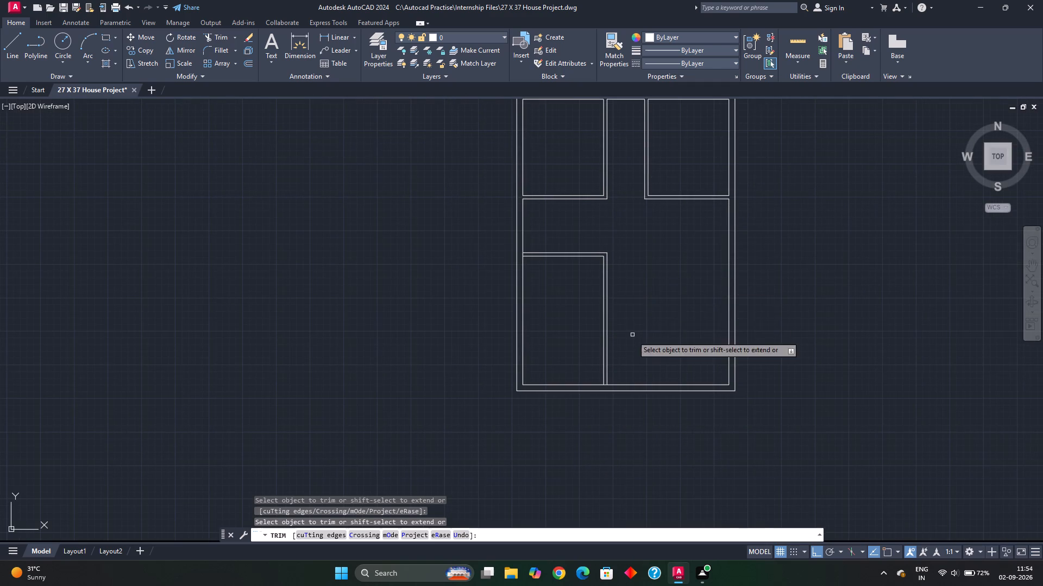
{"action": "scroll", "coordinate": [614, 399], "scroll_direction": "up", "scroll_amount": 3}
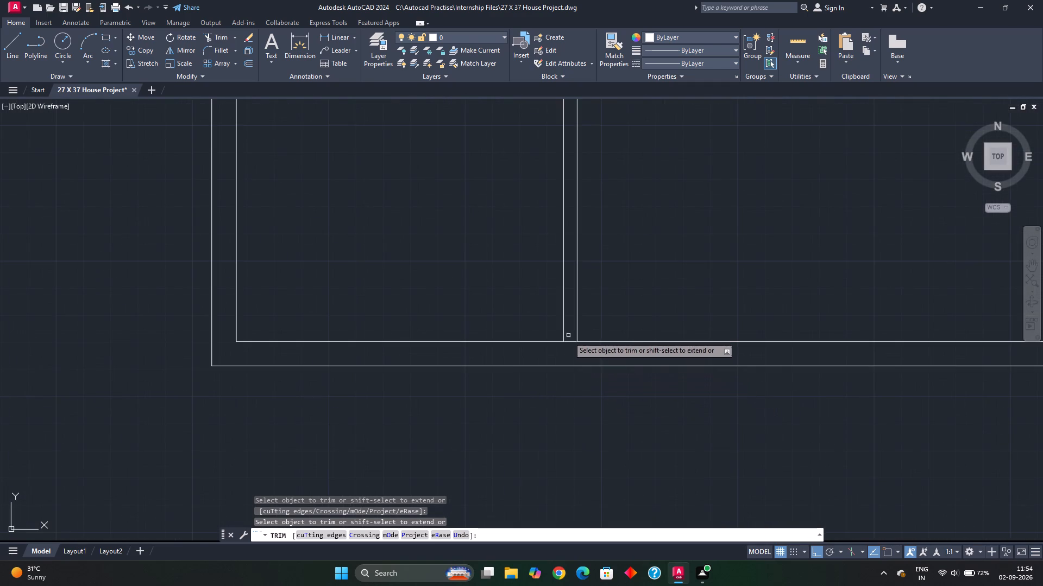
{"action": "left_click", "coordinate": [571, 344]}
{"action": "scroll", "coordinate": [570, 338], "scroll_direction": "down", "scroll_amount": 3}
{"action": "middle_click_drag", "start_coordinate": [557, 279], "coordinate": [662, 417]}
{"action": "scroll", "coordinate": [616, 326], "scroll_direction": "up", "scroll_amount": 3}
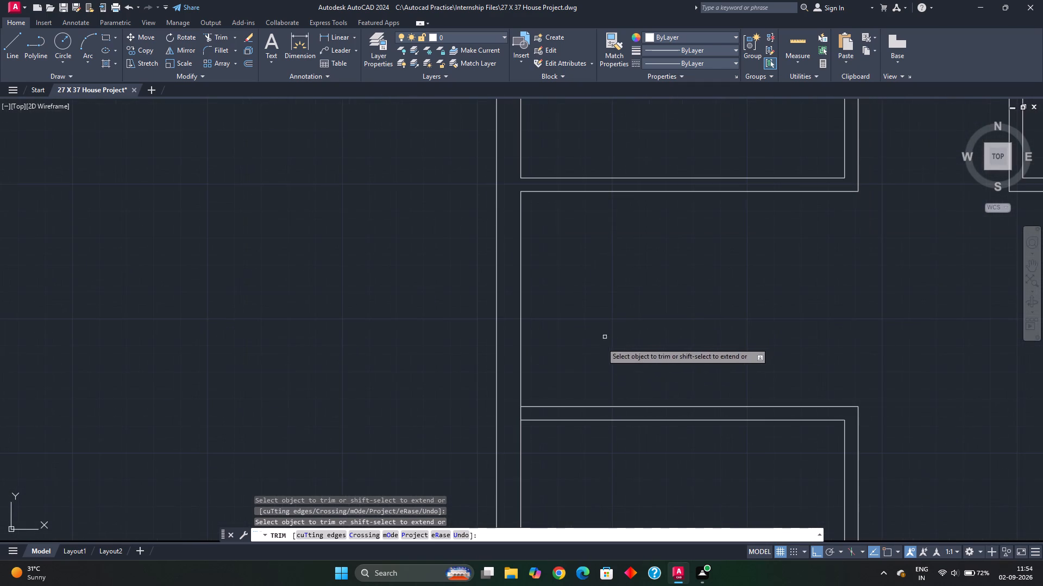
{"action": "left_click", "coordinate": [523, 412]}
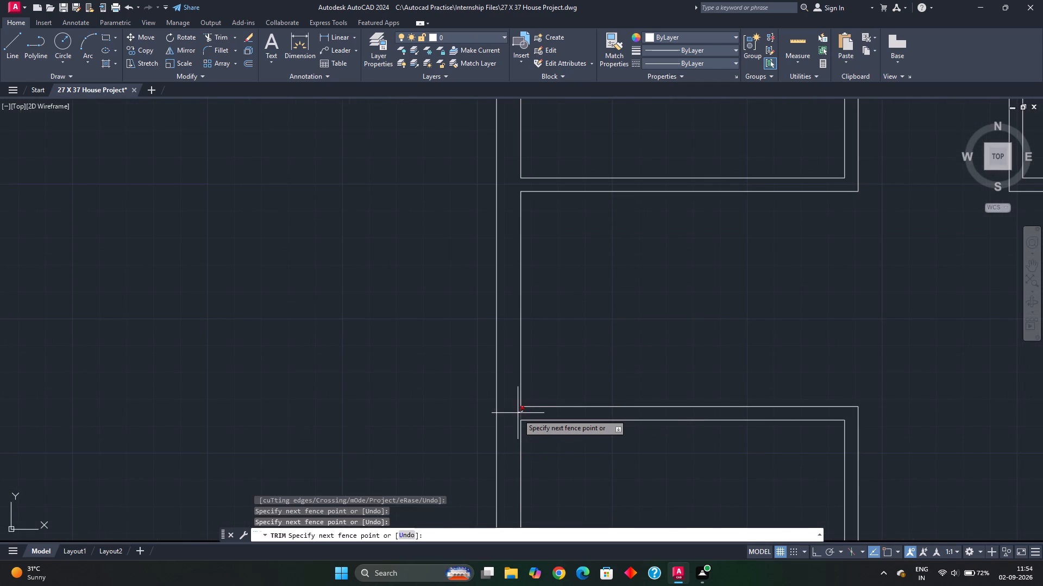
Finish trimming the left inner wall line between the faces of the lower-left room's horizontal partition, and end trimming.
{"action": "left_click", "coordinate": [518, 414]}
{"action": "scroll", "coordinate": [611, 379], "scroll_direction": "down", "scroll_amount": 2}
{"action": "middle_click_drag", "start_coordinate": [733, 403], "coordinate": [666, 369]}
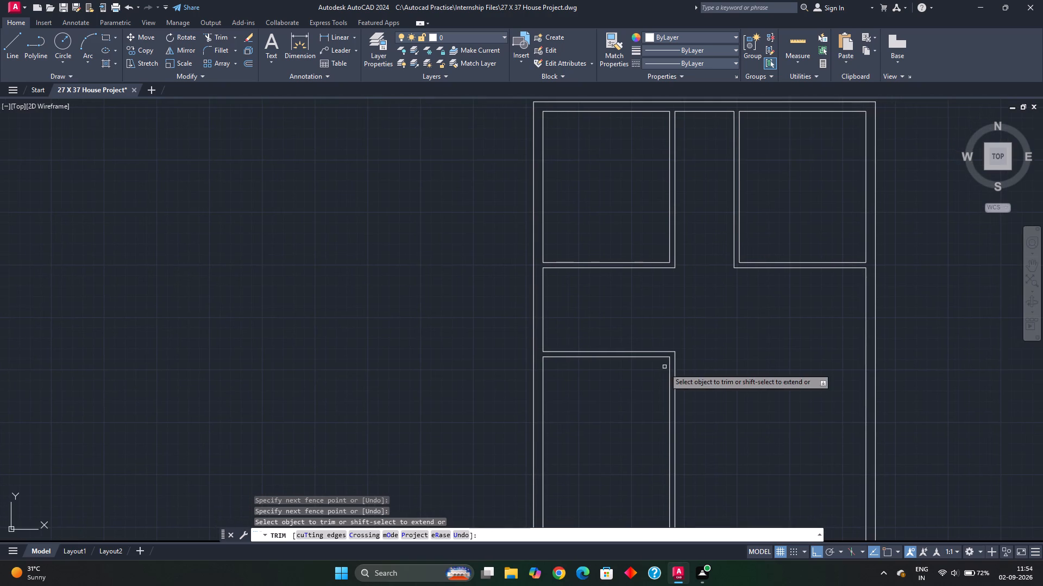
{"action": "middle_click_drag", "start_coordinate": [708, 396], "coordinate": [667, 344]}
{"action": "middle_click_drag", "start_coordinate": [729, 368], "coordinate": [700, 384]}
{"action": "scroll", "coordinate": [700, 385], "scroll_direction": "down", "scroll_amount": 1}
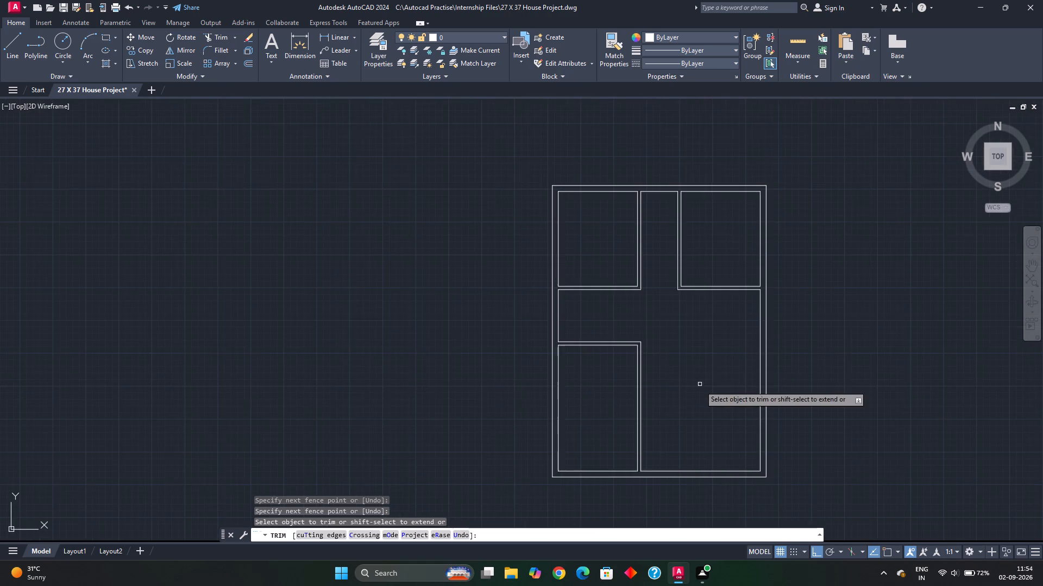
{"action": "middle_click_drag", "start_coordinate": [696, 373], "coordinate": [681, 347]}
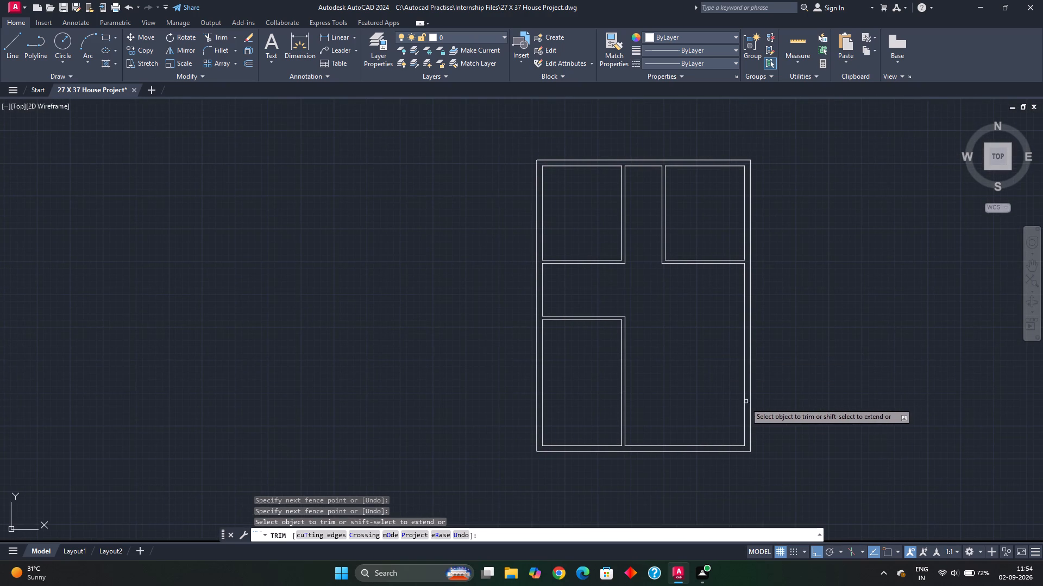
{"action": "key", "text": "Escape"}
{"action": "key", "text": "Escape"}
Outline the lower-right room by offsetting the right inner wall line 10'6" inward and the bottom inner wall line 10' upward.
{"action": "key", "text": "o"}
{"action": "key", "text": "Return"}
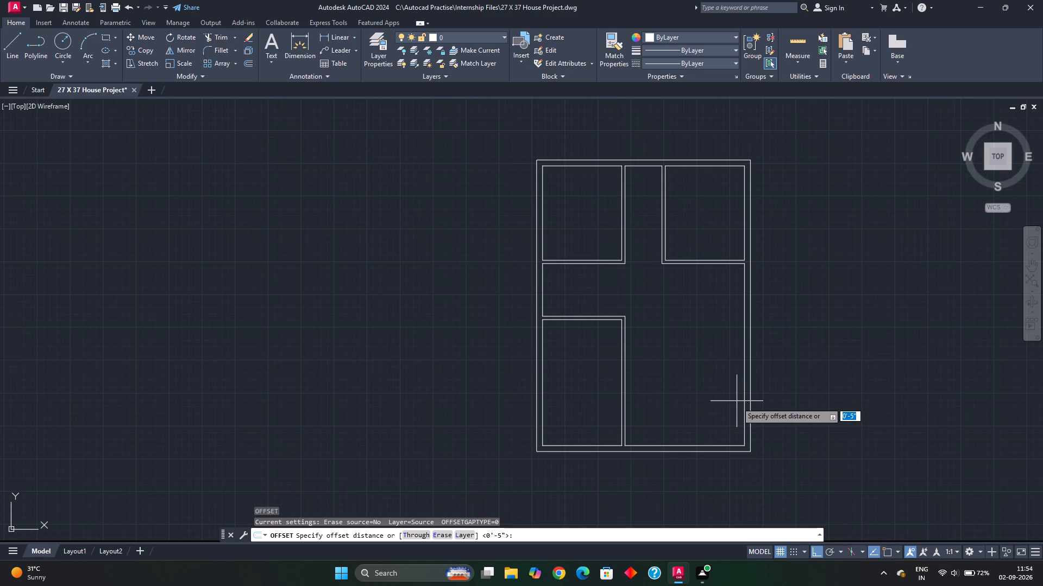
{"action": "type", "text": "10"}
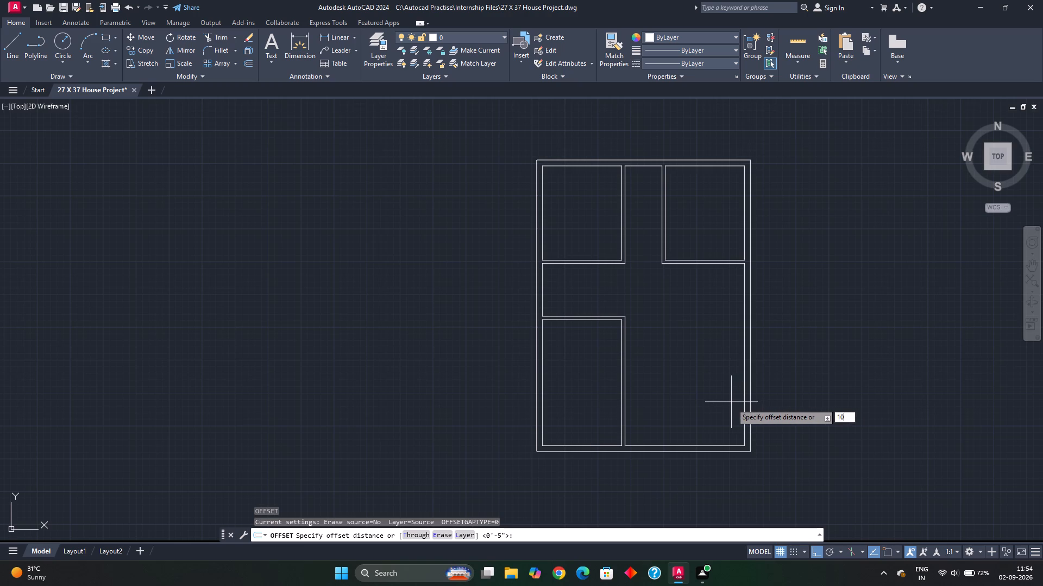
{"action": "type", "text": "'6"}
{"action": "key", "text": "shift+quotedbl"}
{"action": "key", "text": "Return"}
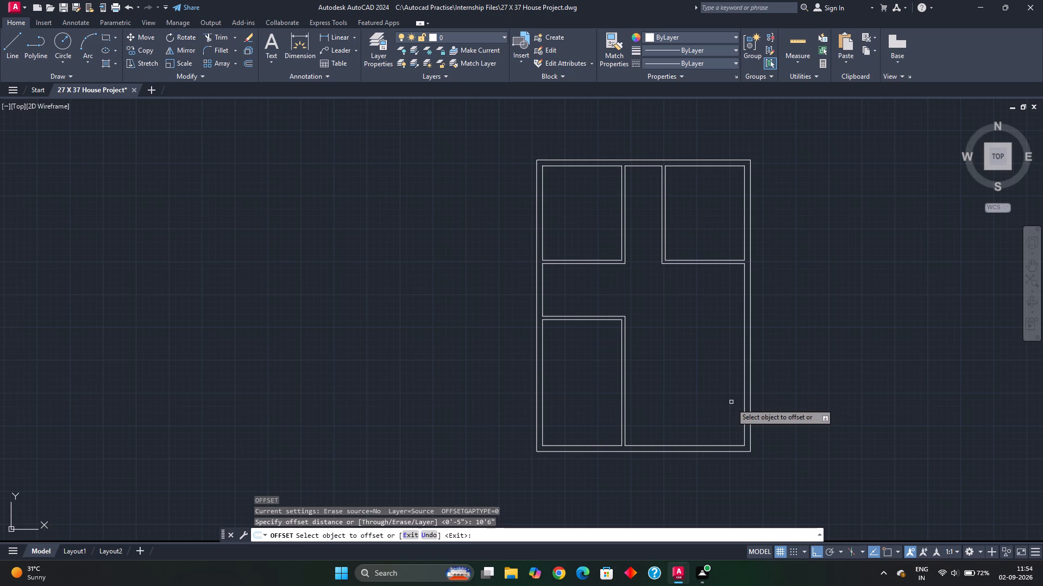
{"action": "left_click", "coordinate": [745, 409]}
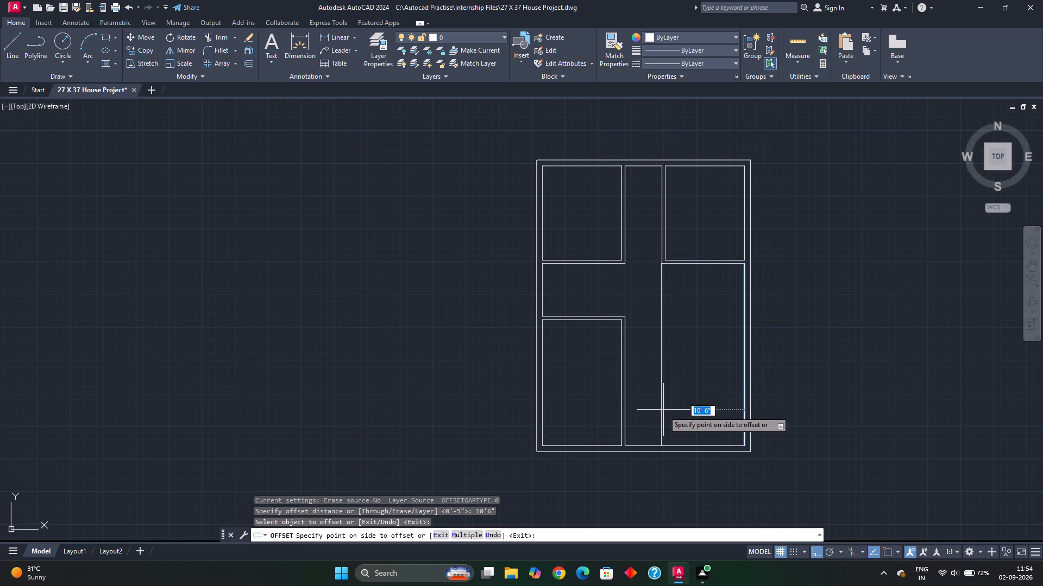
{"action": "left_click", "coordinate": [665, 407]}
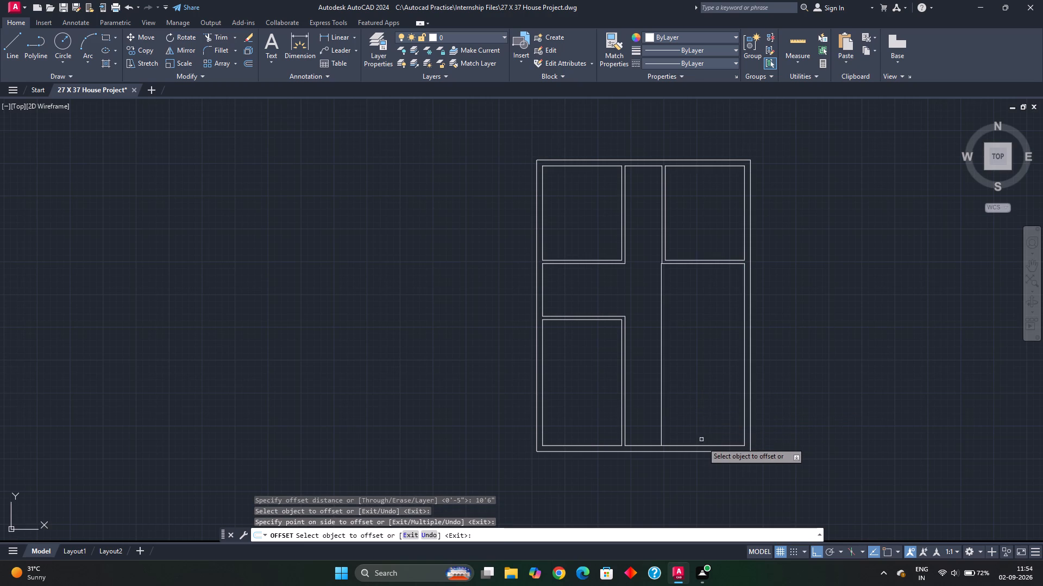
{"action": "left_click", "coordinate": [703, 448]}
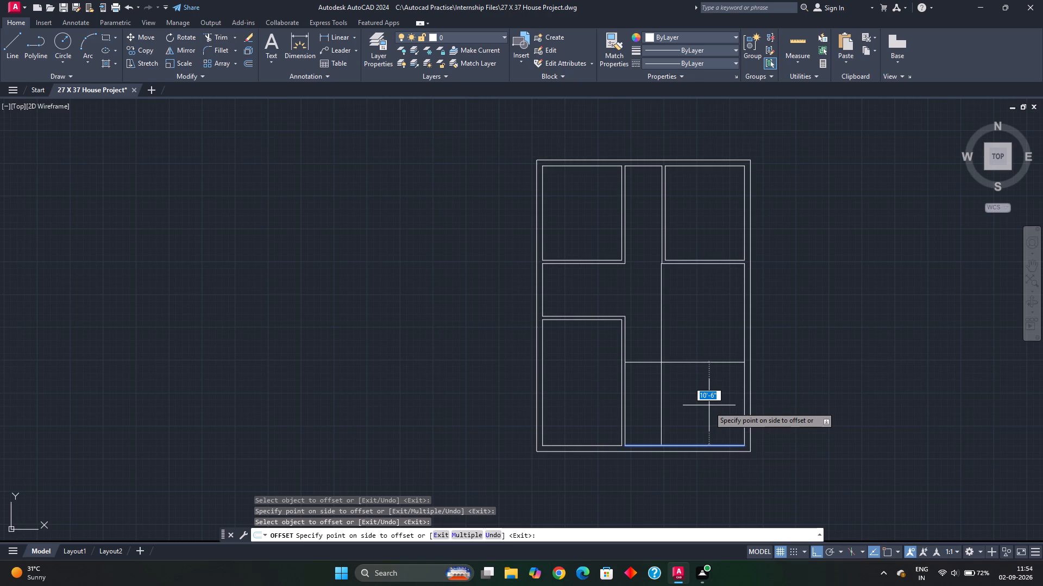
{"action": "type", "text": "10'"}
{"action": "key", "text": "Return"}
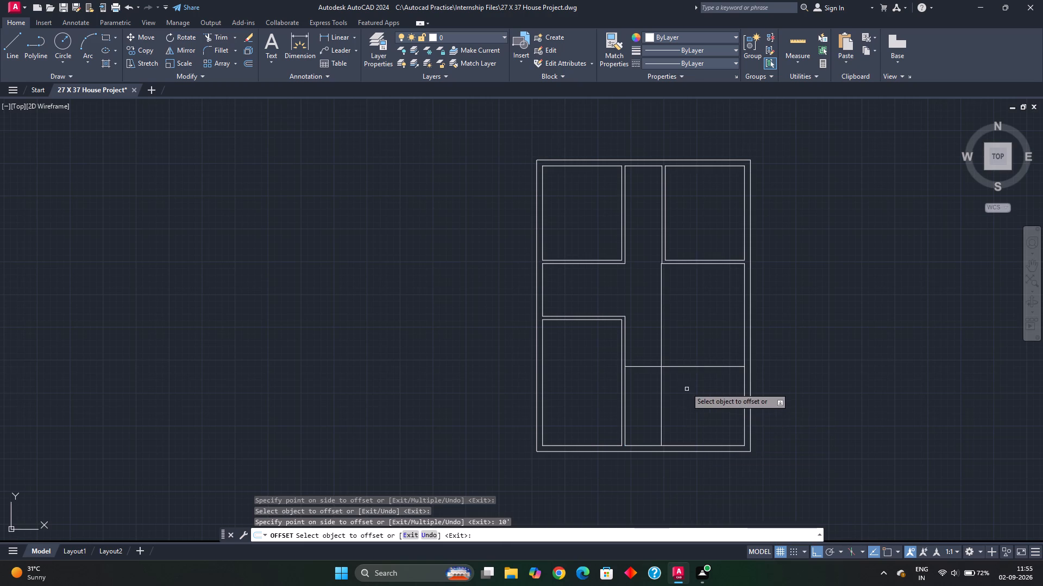
Offset the lower-right room's new vertical and horizontal lines 5" outward to give its partitions their thickness.
{"action": "left_click", "coordinate": [663, 356]}
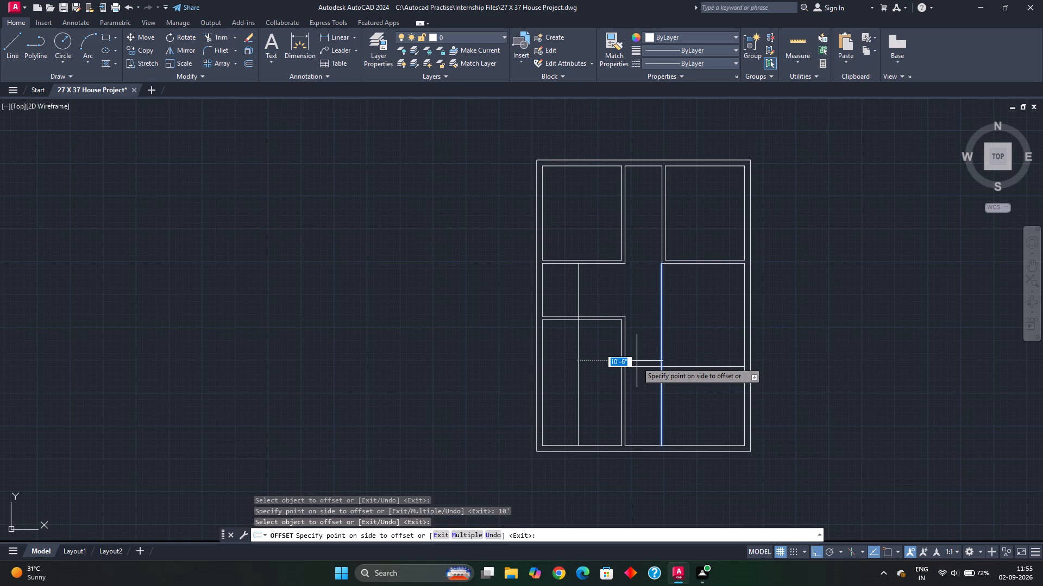
{"action": "type", "text": "5\""}
{"action": "key", "text": "Return"}
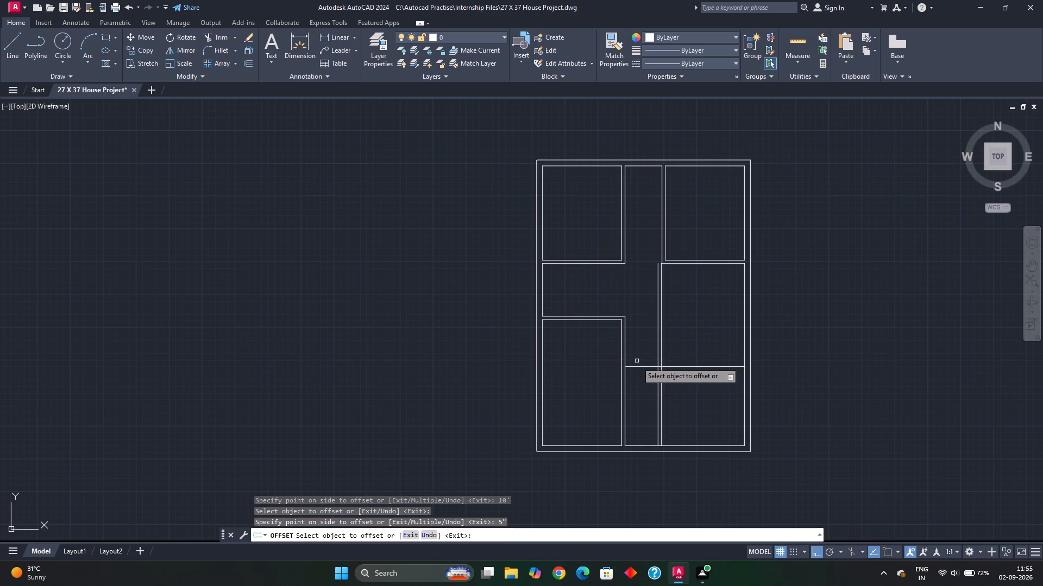
{"action": "left_click", "coordinate": [707, 366]}
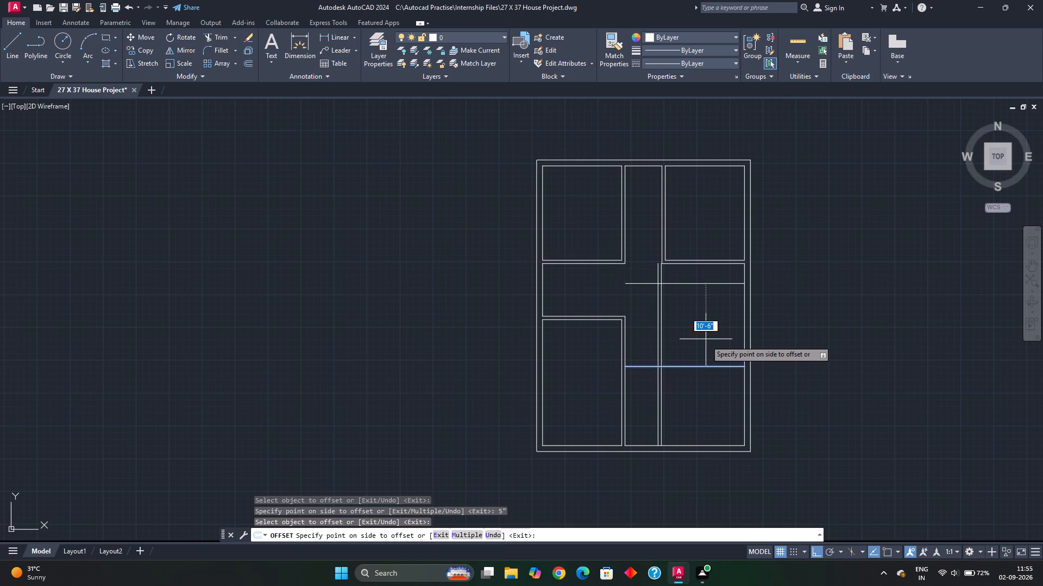
{"action": "key", "text": "5"}
{"action": "key", "text": "shift+quotedbl"}
{"action": "key", "text": "Return"}
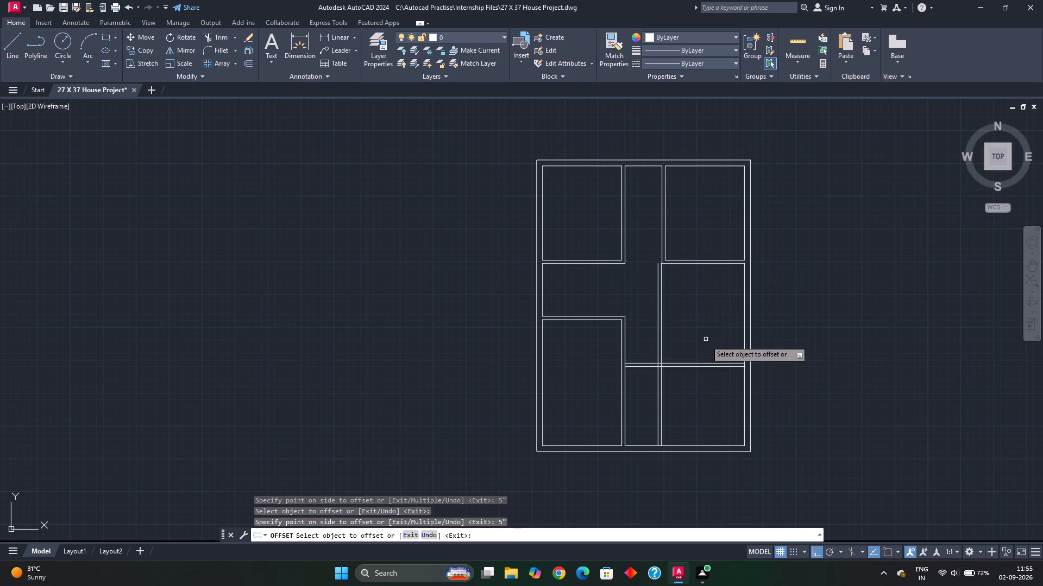
{"action": "key", "text": "Escape"}
Trim the overrunning partition lines at the lower-right room's upper-left corner into a clean double-line corner.
{"action": "key", "text": "t"}
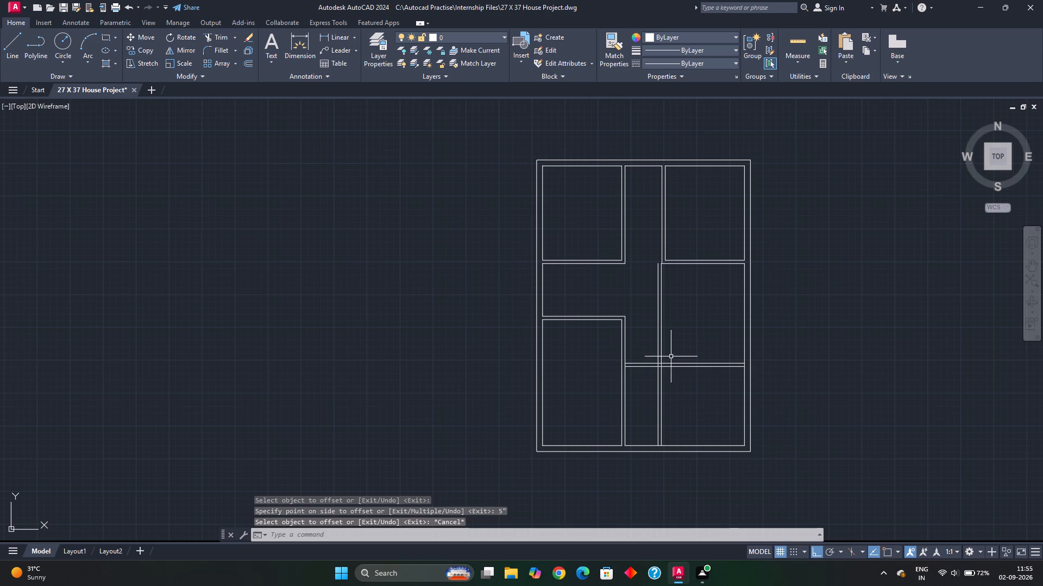
{"action": "type", "text": "r"}
{"action": "key", "text": "space"}
{"action": "left_click_drag", "start_coordinate": [670, 346], "coordinate": [644, 368]}
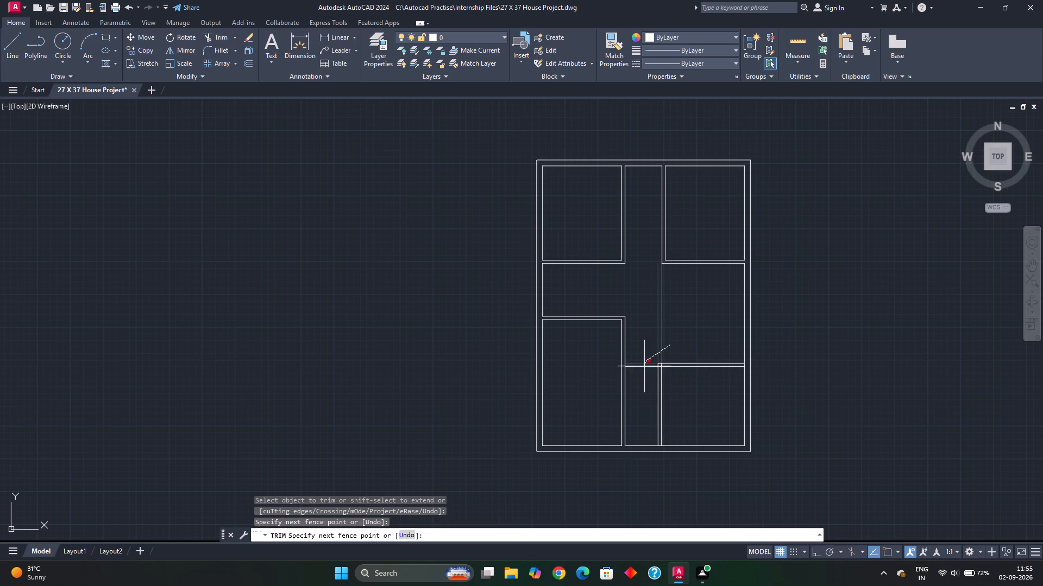
{"action": "left_click_drag", "start_coordinate": [644, 368], "coordinate": [645, 377]}
{"action": "scroll", "coordinate": [646, 363], "scroll_direction": "up", "scroll_amount": 4}
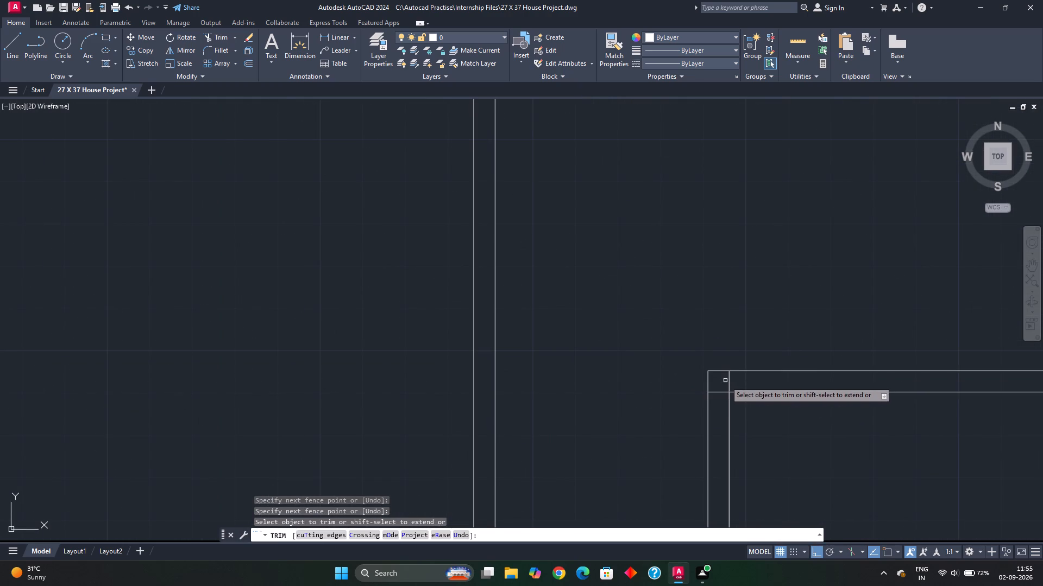
{"action": "left_click", "coordinate": [727, 381]}
{"action": "left_click_drag", "start_coordinate": [717, 399], "coordinate": [719, 390]}
{"action": "left_click_drag", "start_coordinate": [726, 378], "coordinate": [736, 381]}
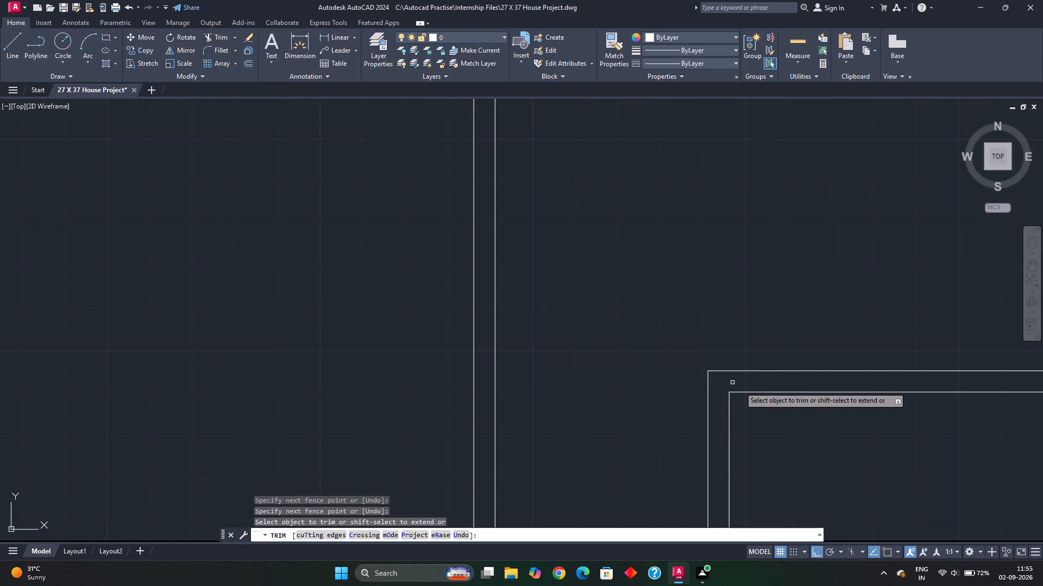
Trim the right and bottom inner wall lines between the partition faces where the lower-right room's partitions meet them, and end trimming.
{"action": "scroll", "coordinate": [752, 390], "scroll_direction": "down", "scroll_amount": 3}
{"action": "middle_click_drag", "start_coordinate": [840, 421], "coordinate": [707, 399]}
{"action": "scroll", "coordinate": [768, 370], "scroll_direction": "up", "scroll_amount": 4}
{"action": "left_click_drag", "start_coordinate": [622, 359], "coordinate": [588, 358]}
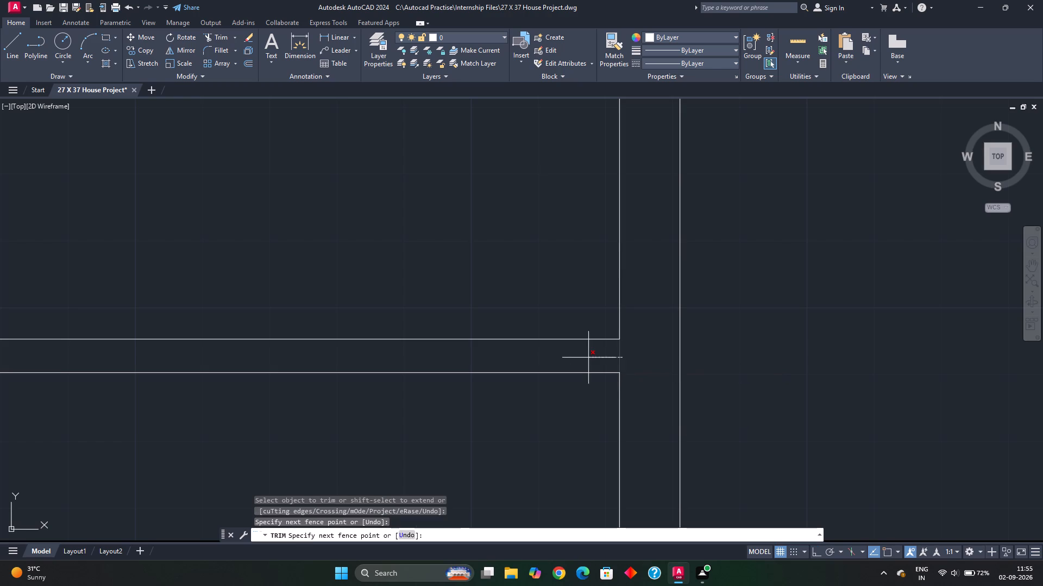
{"action": "left_click_drag", "start_coordinate": [588, 358], "coordinate": [589, 358]}
{"action": "scroll", "coordinate": [609, 404], "scroll_direction": "down", "scroll_amount": 4}
{"action": "middle_click_drag", "start_coordinate": [600, 423], "coordinate": [621, 278]}
{"action": "scroll", "coordinate": [562, 387], "scroll_direction": "up", "scroll_amount": 4}
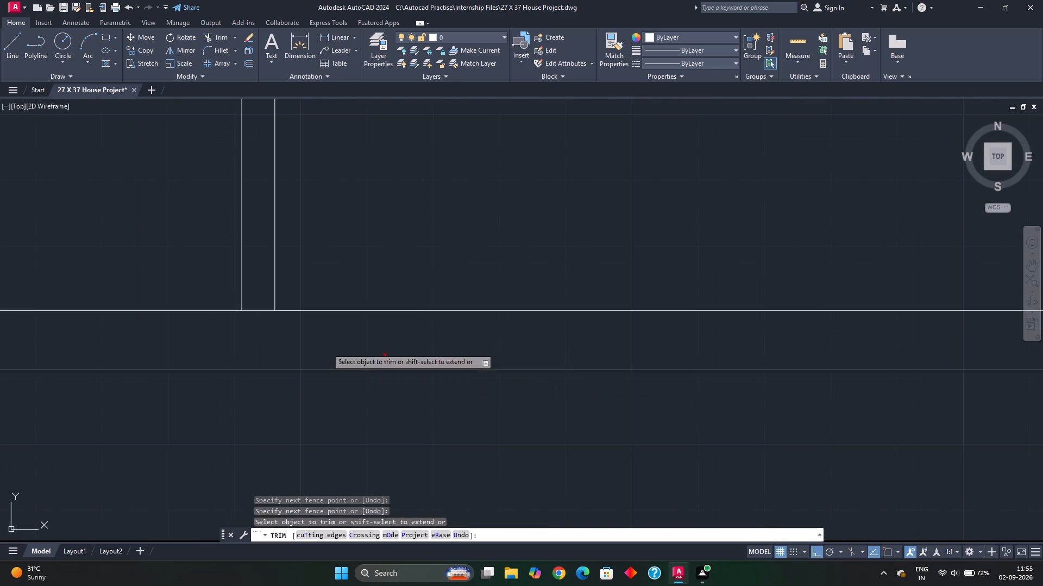
{"action": "left_click_drag", "start_coordinate": [259, 307], "coordinate": [257, 324]}
{"action": "scroll", "coordinate": [281, 339], "scroll_direction": "down", "scroll_amount": 3}
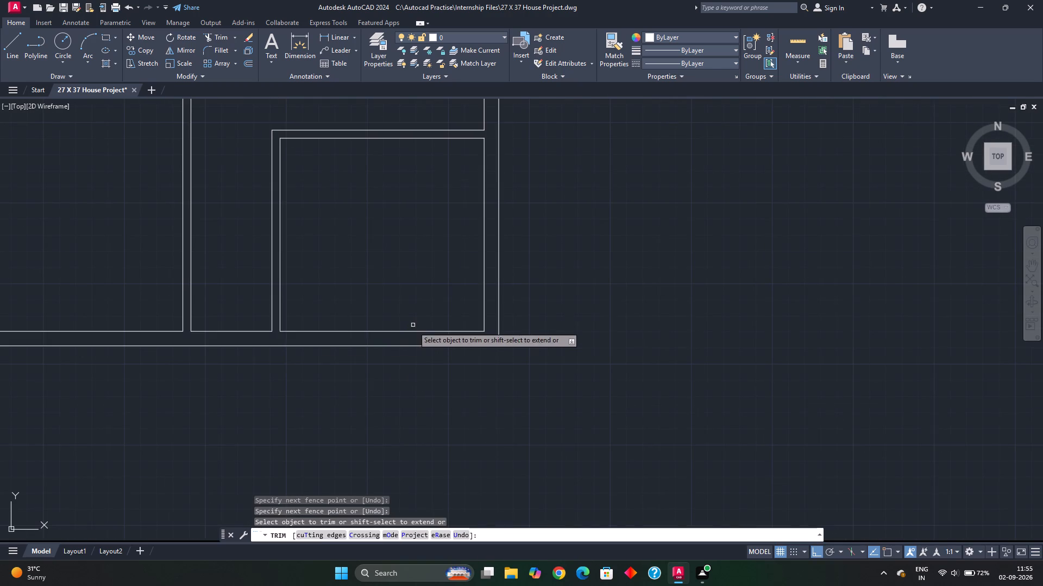
{"action": "scroll", "coordinate": [438, 306], "scroll_direction": "down", "scroll_amount": 1}
{"action": "middle_click", "coordinate": [438, 306]}
{"action": "middle_click_drag", "start_coordinate": [422, 279], "coordinate": [542, 350]}
{"action": "middle_click_drag", "start_coordinate": [545, 337], "coordinate": [554, 349]}
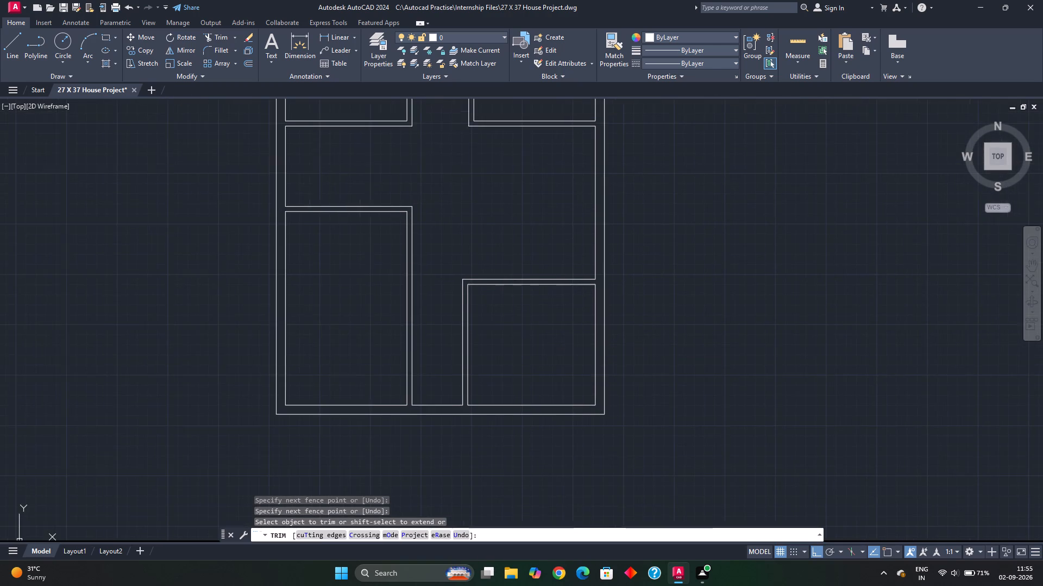
{"action": "middle_click_drag", "start_coordinate": [554, 349], "coordinate": [599, 397]}
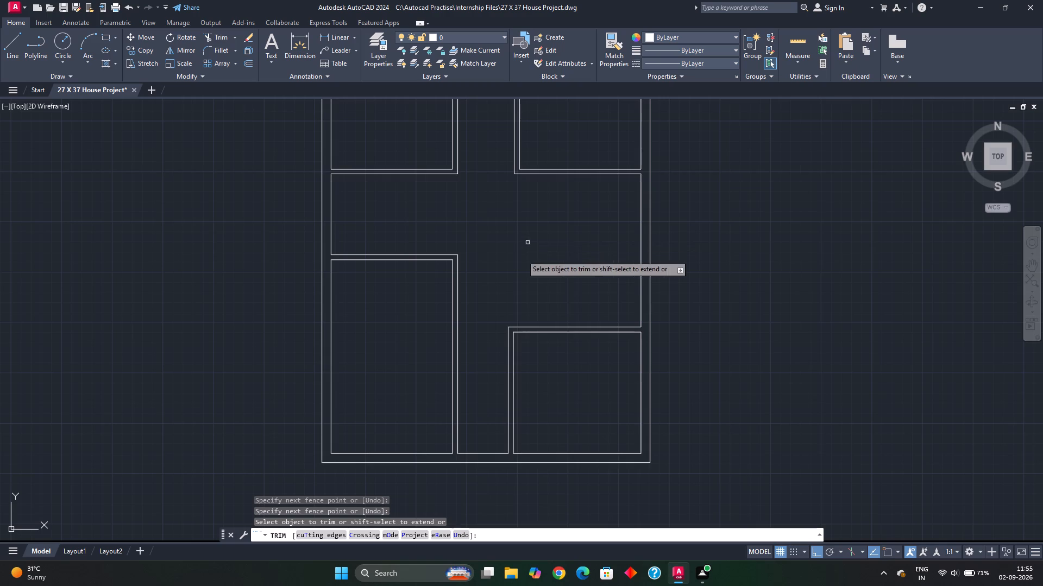
{"action": "scroll", "coordinate": [512, 284], "scroll_direction": "down", "scroll_amount": 1}
{"action": "middle_click_drag", "start_coordinate": [519, 289], "coordinate": [552, 271]}
{"action": "middle_click_drag", "start_coordinate": [555, 264], "coordinate": [566, 298]}
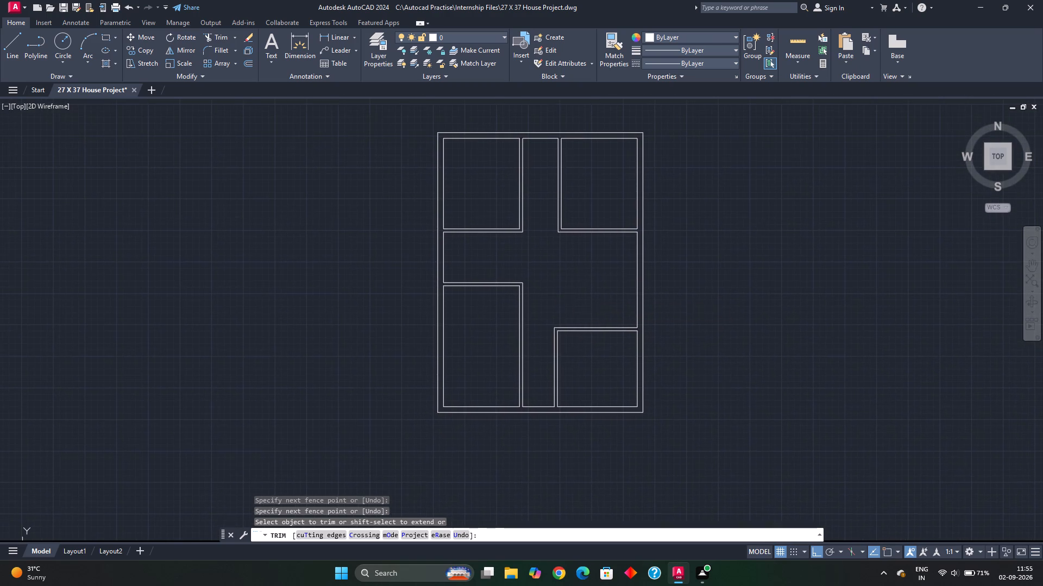
{"action": "key", "text": "Escape"}
{"action": "key", "text": "Escape"}
Measure the width of the passage between the lower-left and lower-right rooms with Quick measure.
{"action": "left_click", "coordinate": [794, 41]}
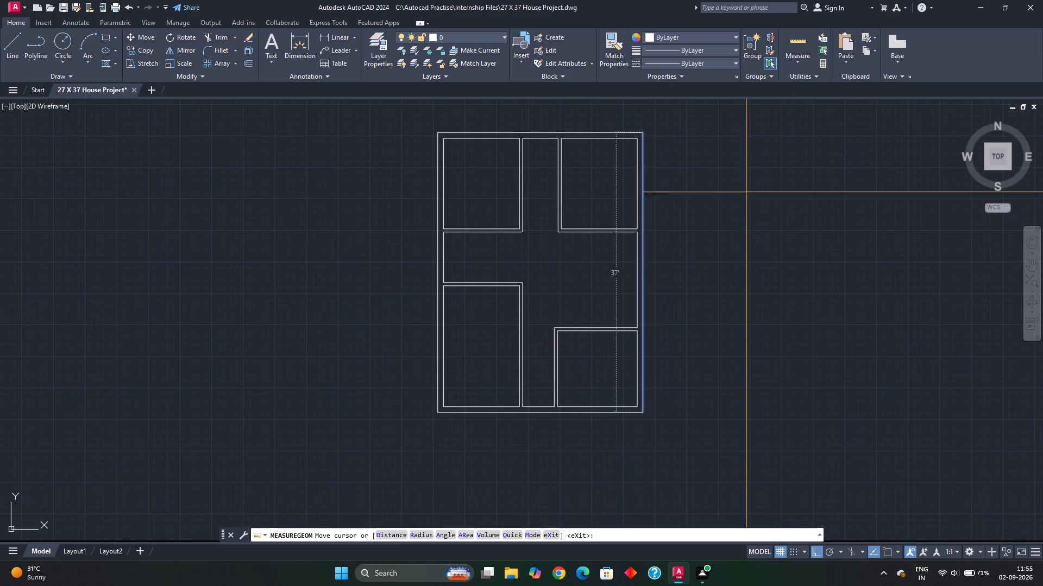
{"action": "scroll", "coordinate": [525, 379], "scroll_direction": "up", "scroll_amount": 3}
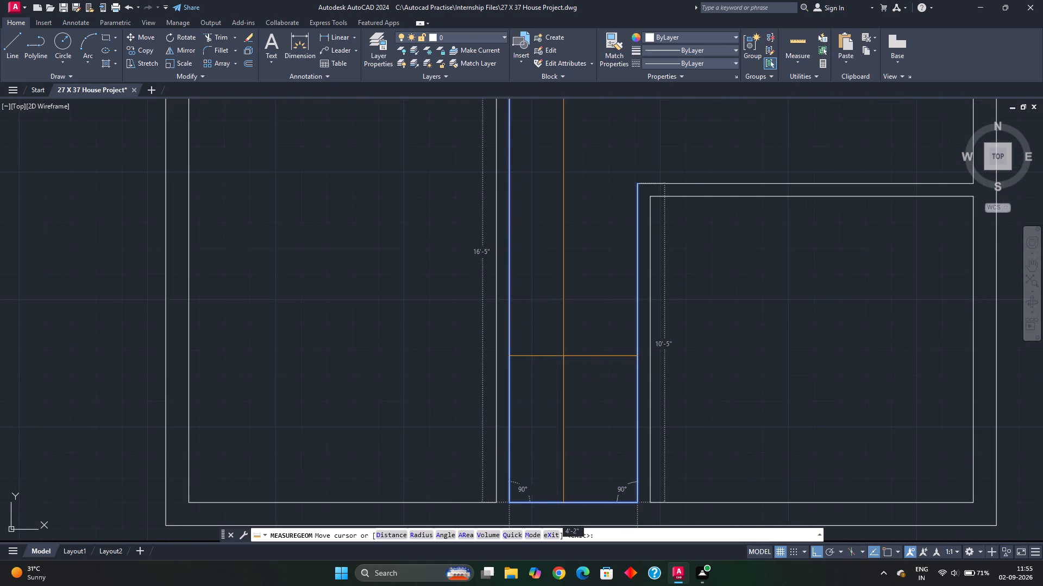
{"action": "middle_click_drag", "start_coordinate": [562, 362], "coordinate": [542, 277]}
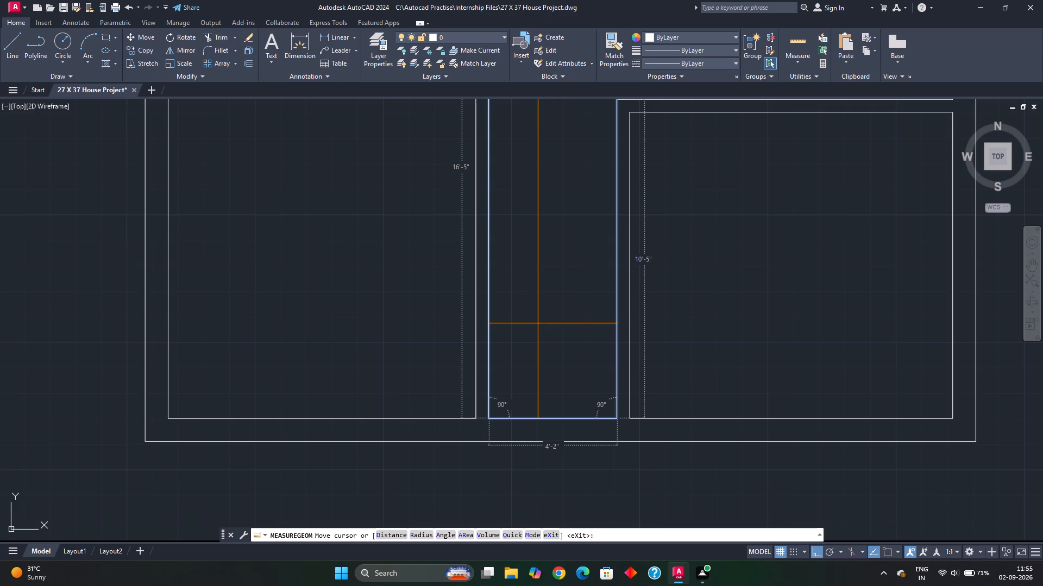
{"action": "key", "text": "Escape"}
{"action": "key", "text": "Escape"}
Create a partition between the two upper rooms by offsetting the passage's top inner wall line 8' downward and that line another 5" downward.
{"action": "scroll", "coordinate": [558, 300], "scroll_direction": "down", "scroll_amount": 3}
{"action": "middle_click_drag", "start_coordinate": [558, 276], "coordinate": [550, 364]}
{"action": "key", "text": "o"}
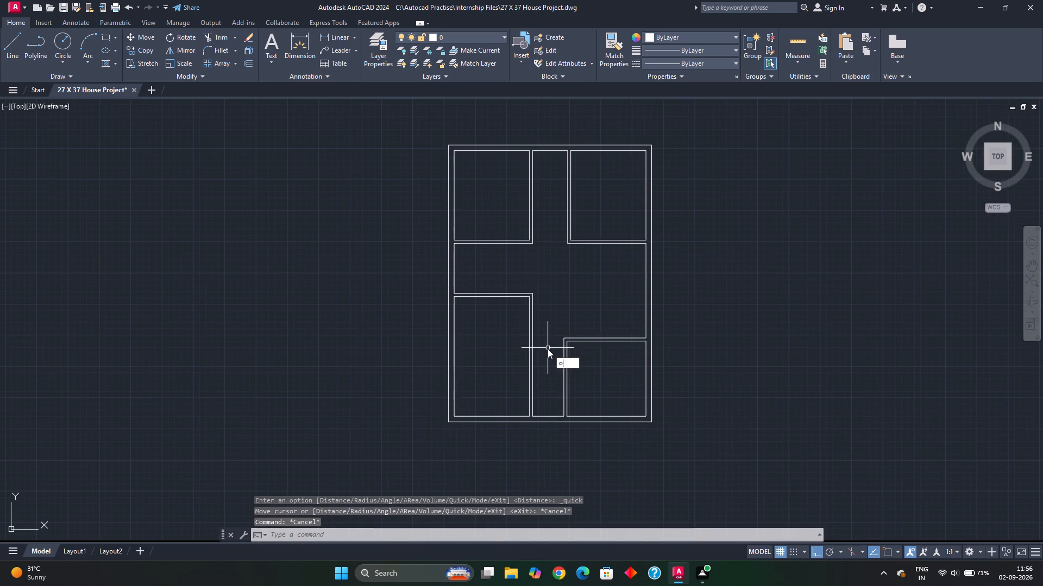
{"action": "key", "text": "Return"}
{"action": "key", "text": "8"}
{"action": "key", "text": "apostrophe"}
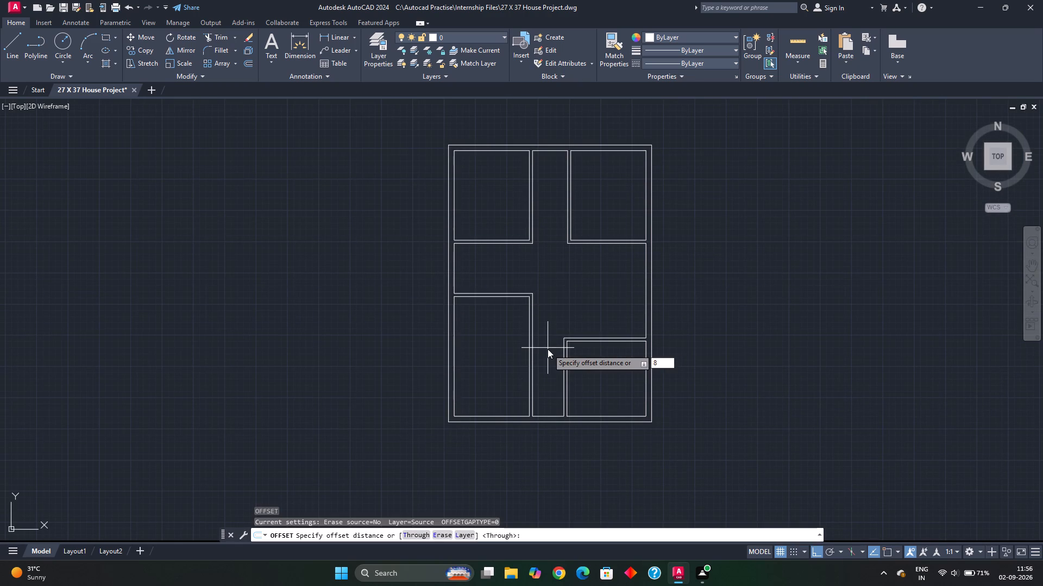
{"action": "key", "text": "Return"}
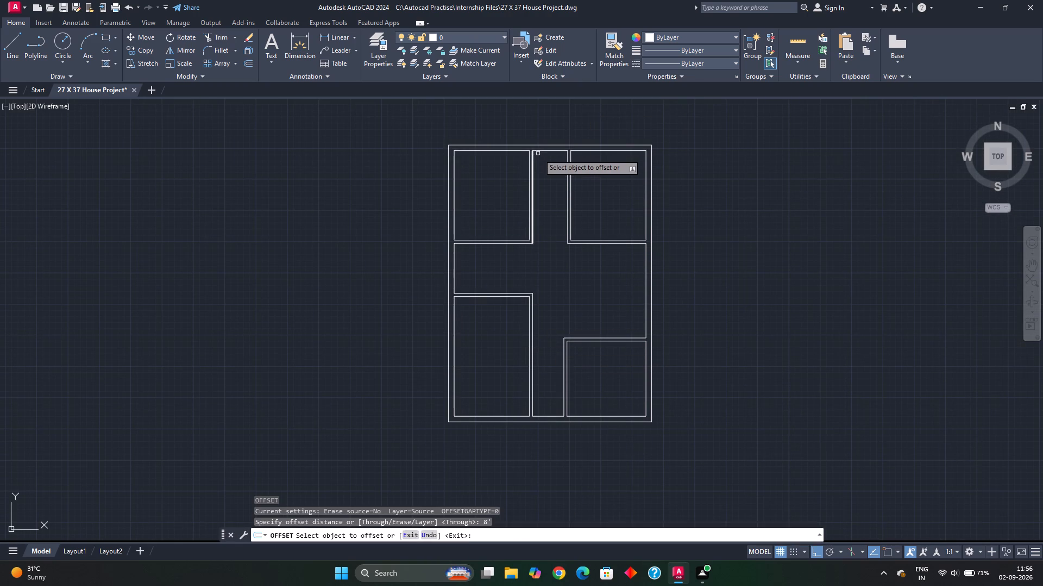
{"action": "left_click", "coordinate": [551, 149]}
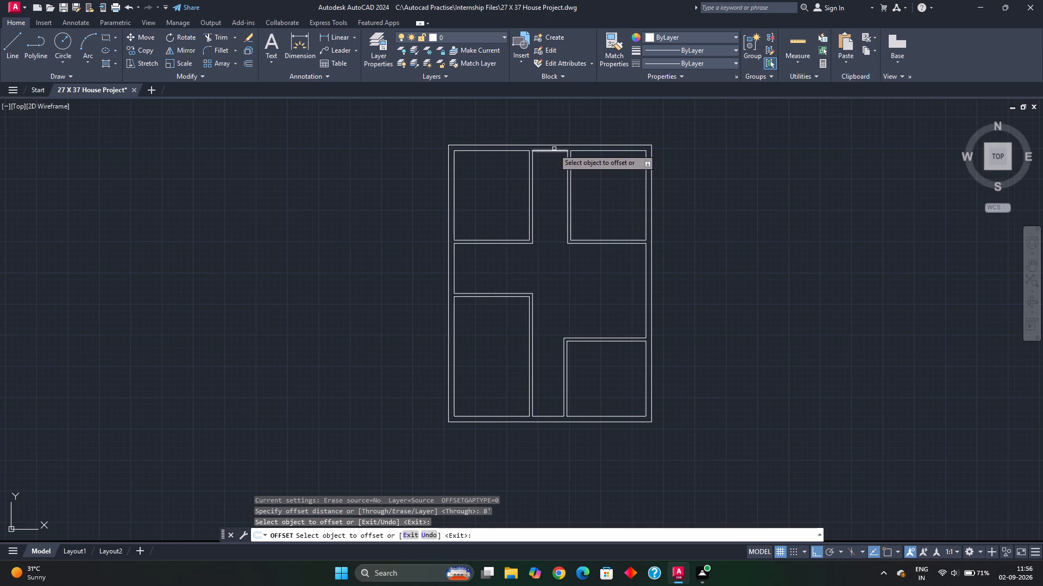
{"action": "left_click", "coordinate": [553, 150]}
{"action": "left_click", "coordinate": [552, 185]}
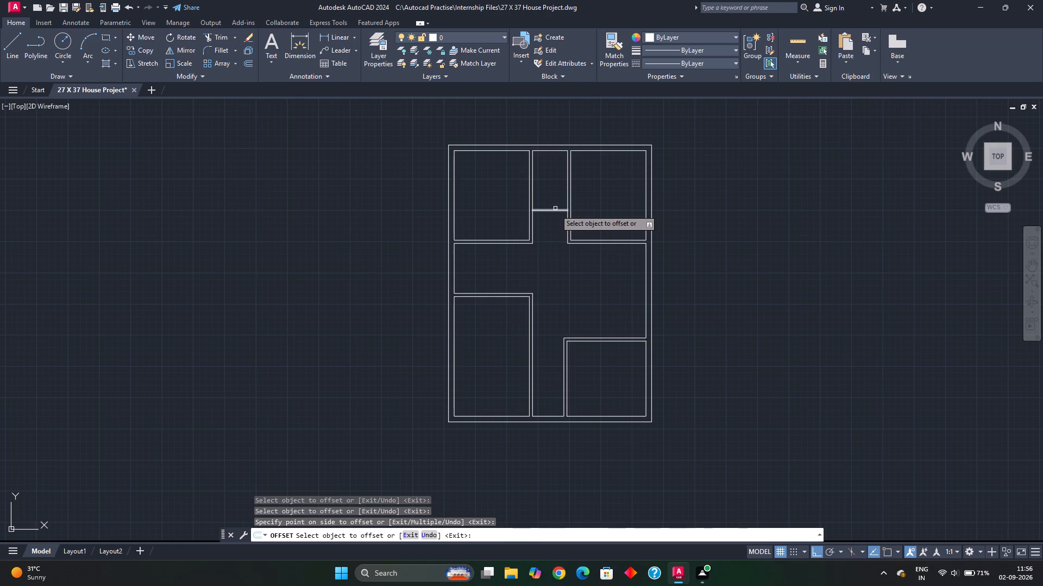
{"action": "left_click", "coordinate": [555, 211]}
{"action": "type", "text": "5\""}
{"action": "key", "text": "Return"}
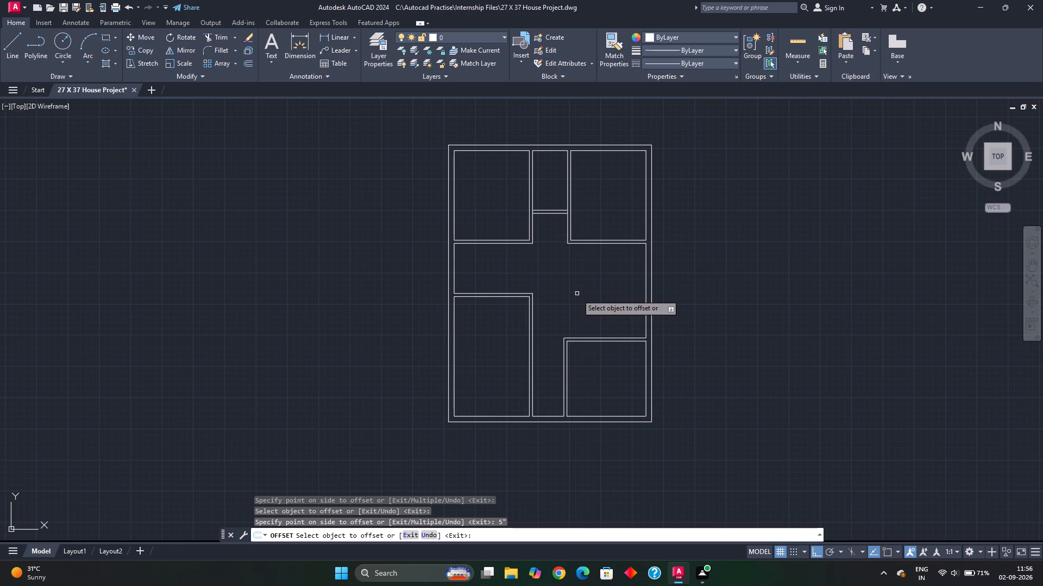
Create a partition across the lower passage by offsetting its bottom inner wall line 8' upward and that line another 5" upward.
{"action": "left_click", "coordinate": [551, 417]}
{"action": "left_click", "coordinate": [561, 368]}
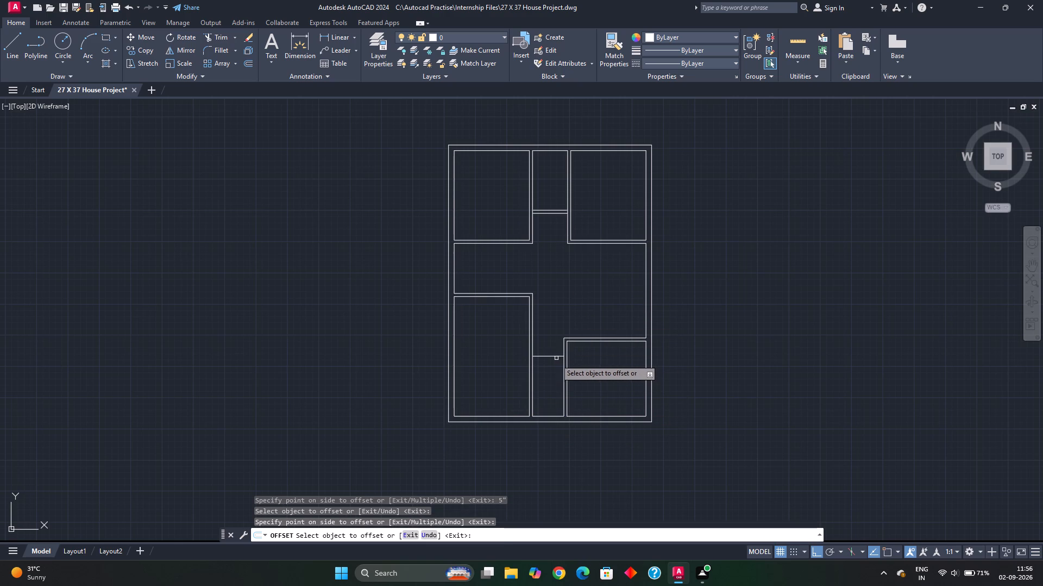
{"action": "scroll", "coordinate": [555, 359], "scroll_direction": "up", "scroll_amount": 2}
{"action": "left_click", "coordinate": [556, 355]}
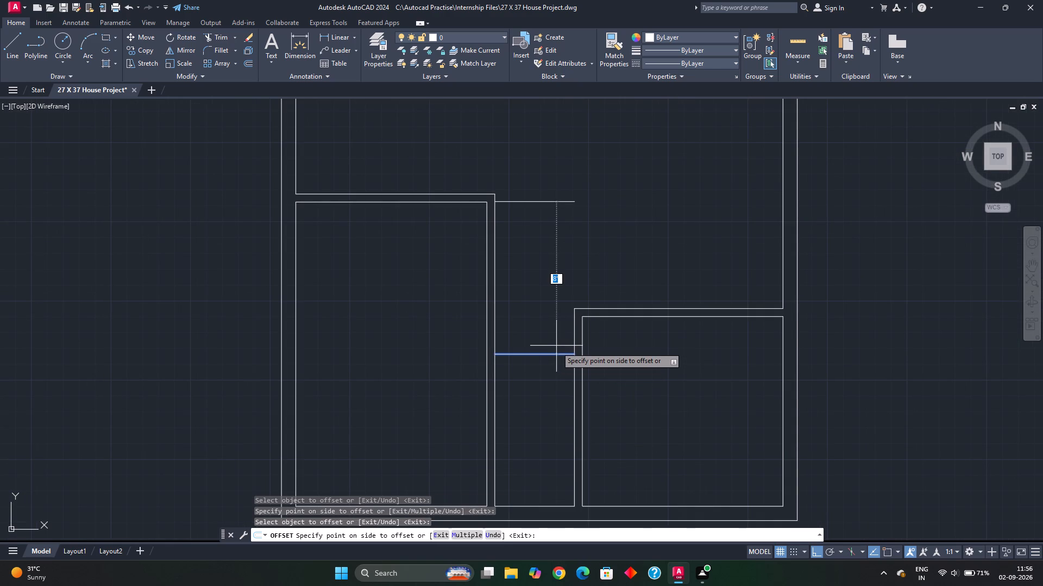
{"action": "type", "text": "5\""}
{"action": "key", "text": "Return"}
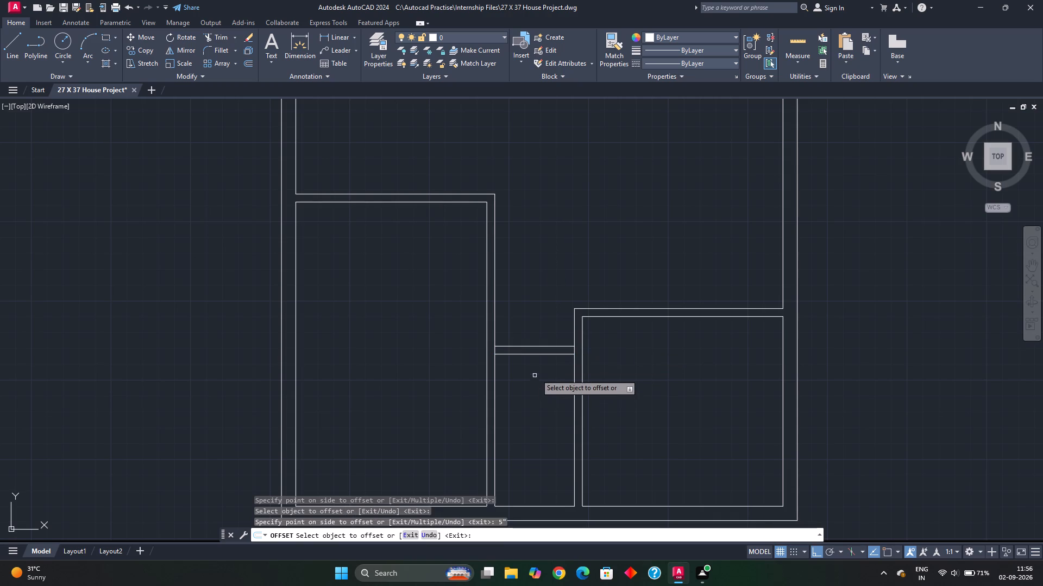
{"action": "key", "text": "Escape"}
{"action": "key", "text": "Escape"}
Trim the passage's side wall lines between the two faces of the lower cross partition, at both of its ends.
{"action": "type", "text": "tr"}
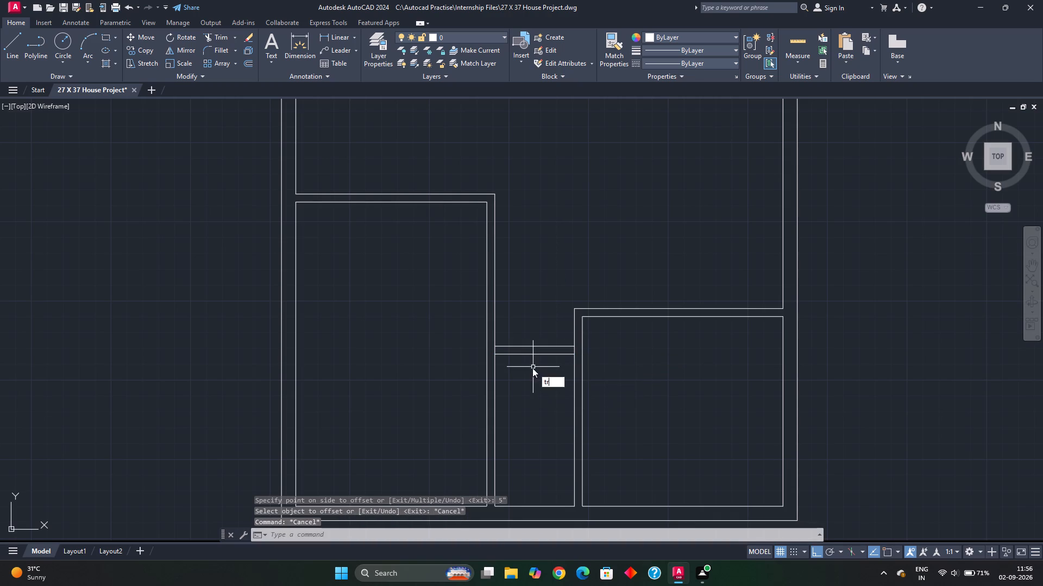
{"action": "key", "text": "space"}
{"action": "scroll", "coordinate": [466, 353], "scroll_direction": "up", "scroll_amount": 4}
{"action": "left_click_drag", "start_coordinate": [634, 353], "coordinate": [601, 352]}
{"action": "scroll", "coordinate": [641, 376], "scroll_direction": "down", "scroll_amount": 4}
{"action": "middle_click_drag", "start_coordinate": [737, 410], "coordinate": [641, 413]}
{"action": "scroll", "coordinate": [634, 391], "scroll_direction": "up", "scroll_amount": 4}
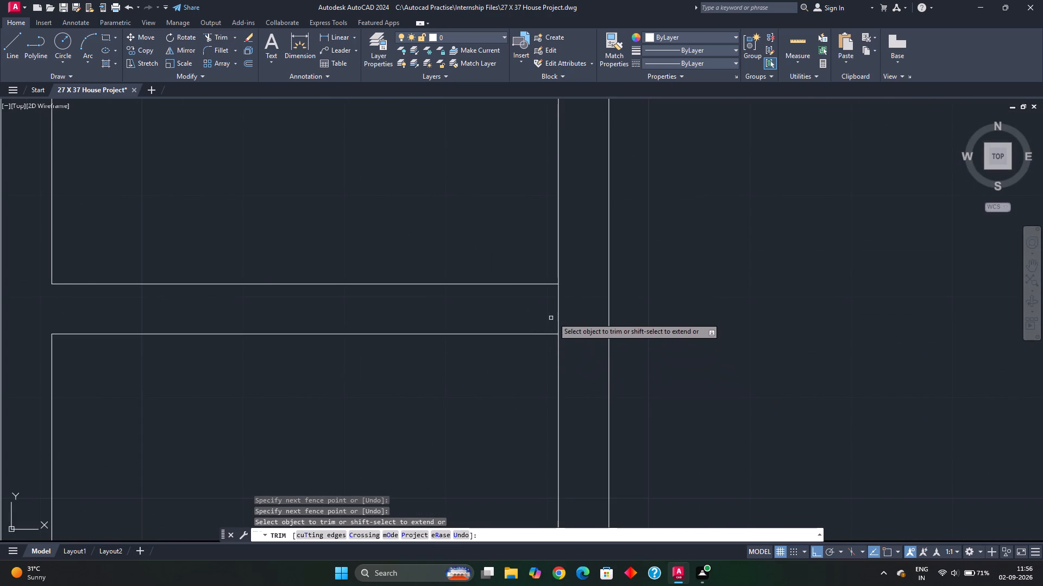
{"action": "left_click_drag", "start_coordinate": [564, 311], "coordinate": [529, 313]}
{"action": "scroll", "coordinate": [526, 315], "scroll_direction": "down", "scroll_amount": 4}
Trim the side wall lines between the faces of the upper cross partition at both ends, and end trimming.
{"action": "middle_click_drag", "start_coordinate": [517, 270], "coordinate": [561, 475]}
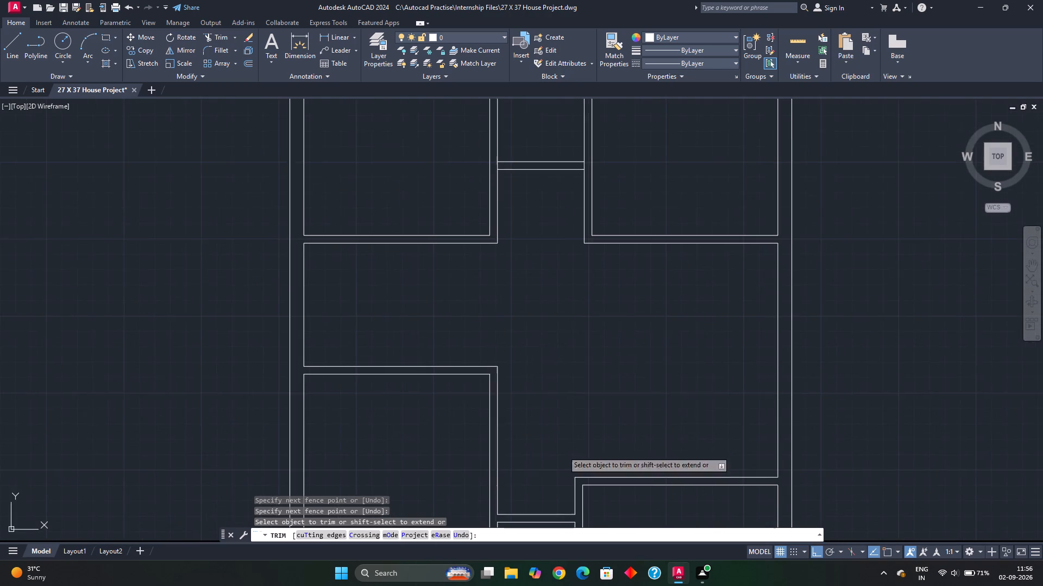
{"action": "middle_click_drag", "start_coordinate": [545, 295], "coordinate": [557, 442]}
{"action": "scroll", "coordinate": [584, 320], "scroll_direction": "up", "scroll_amount": 3}
{"action": "left_click_drag", "start_coordinate": [632, 285], "coordinate": [611, 287]}
{"action": "left_click_drag", "start_coordinate": [268, 288], "coordinate": [290, 292]}
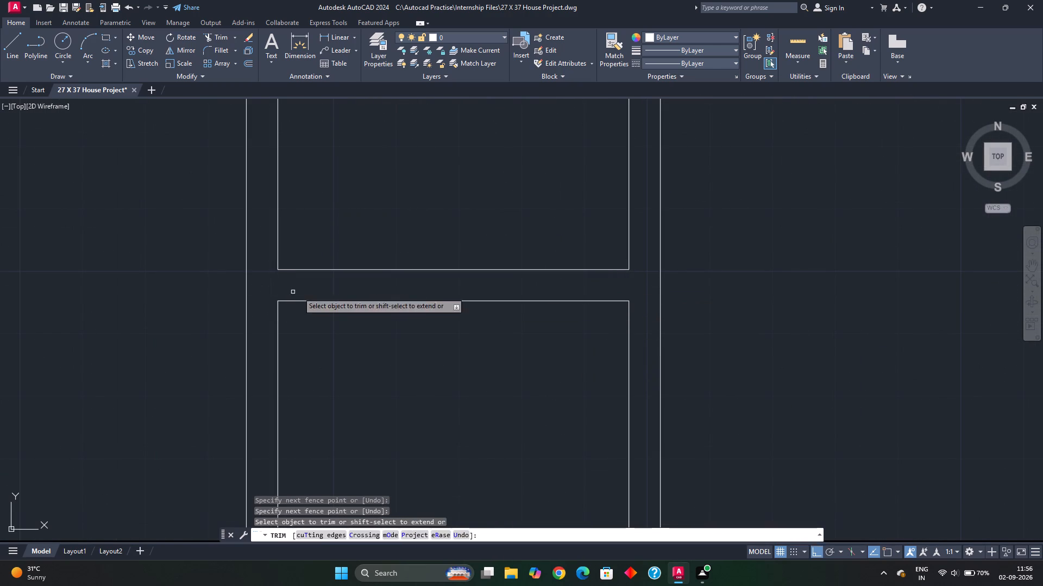
{"action": "key", "text": "Escape"}
{"action": "scroll", "coordinate": [386, 336], "scroll_direction": "down", "scroll_amount": 6}
{"action": "key", "text": "Escape"}
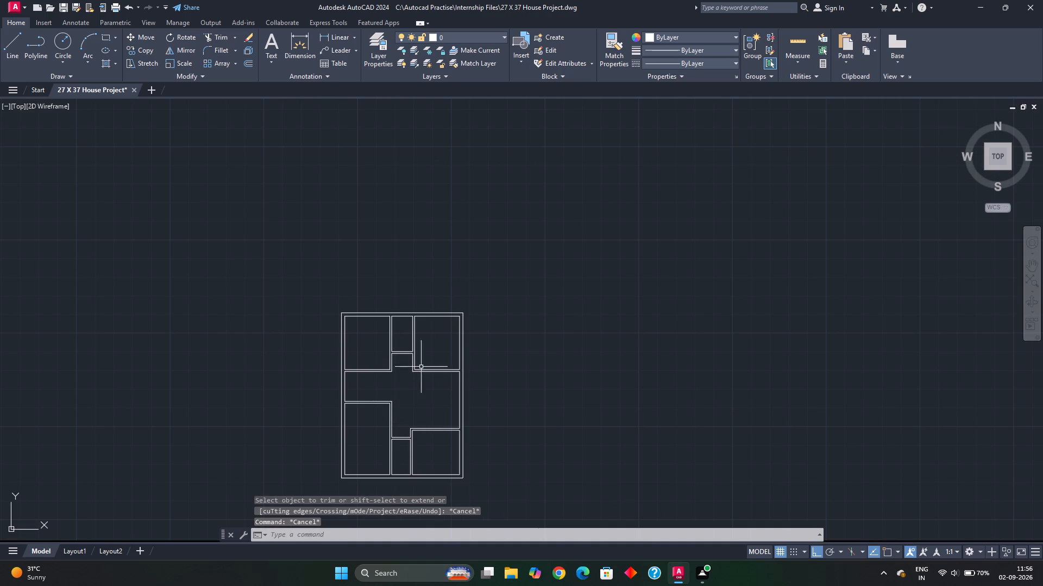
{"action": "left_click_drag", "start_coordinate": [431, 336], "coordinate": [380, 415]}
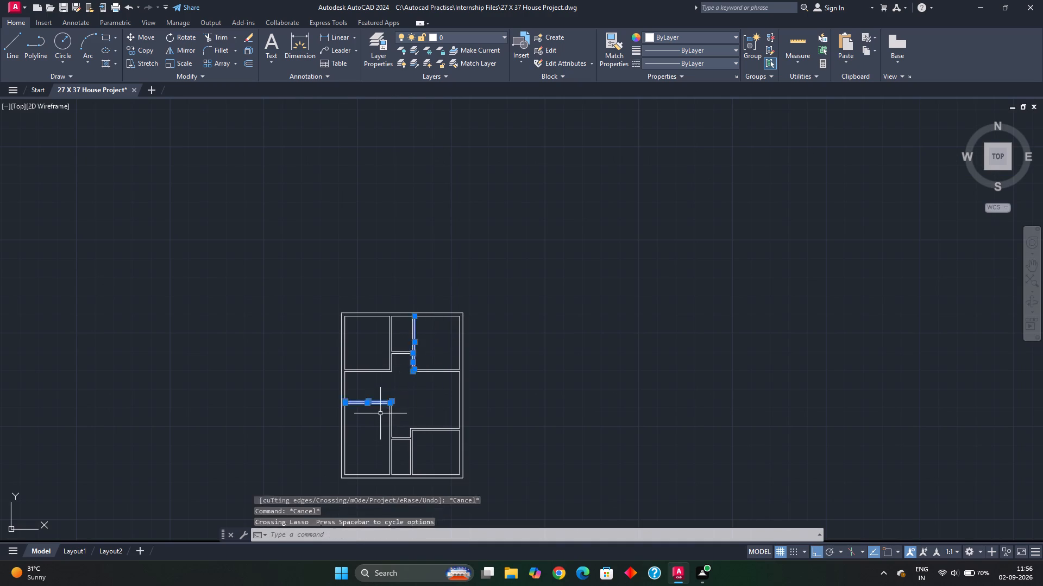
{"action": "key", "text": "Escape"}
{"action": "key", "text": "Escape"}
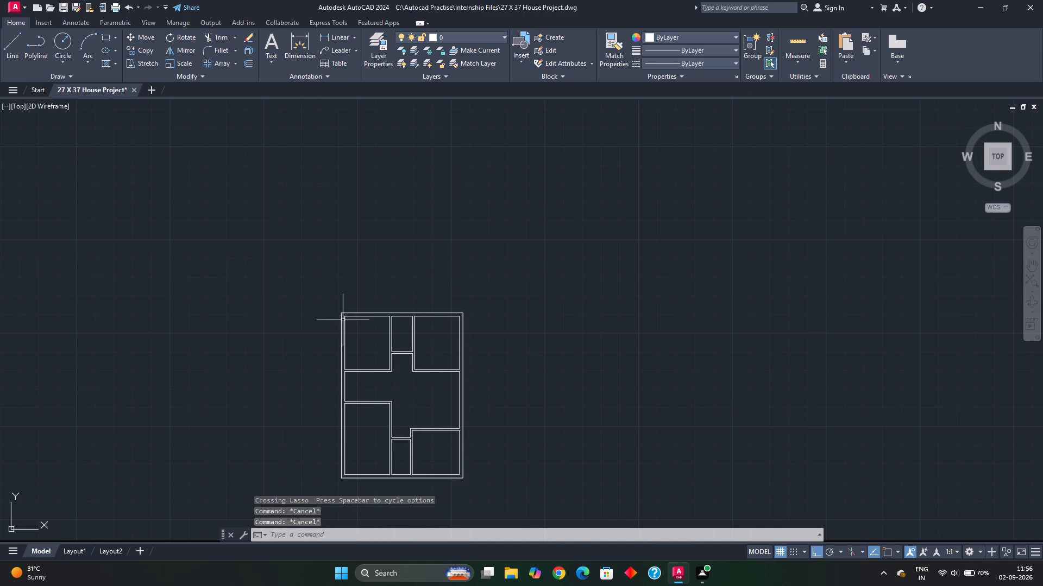
Assign all interior partition lines of the upper and lower rooms to the A-WALL-INT layer and clear the selection.
{"action": "left_click", "coordinate": [436, 330]}
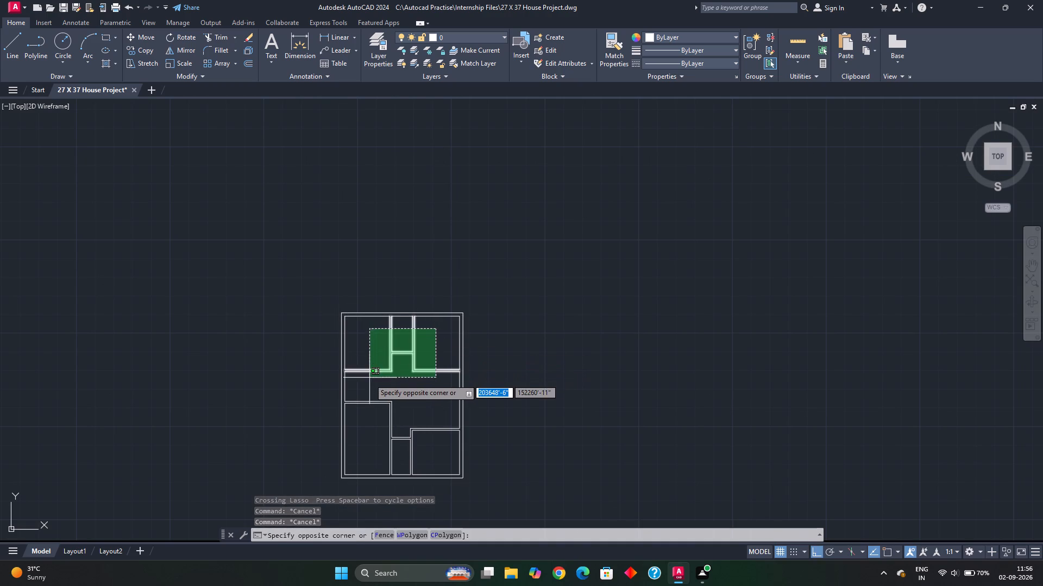
{"action": "left_click", "coordinate": [367, 388]}
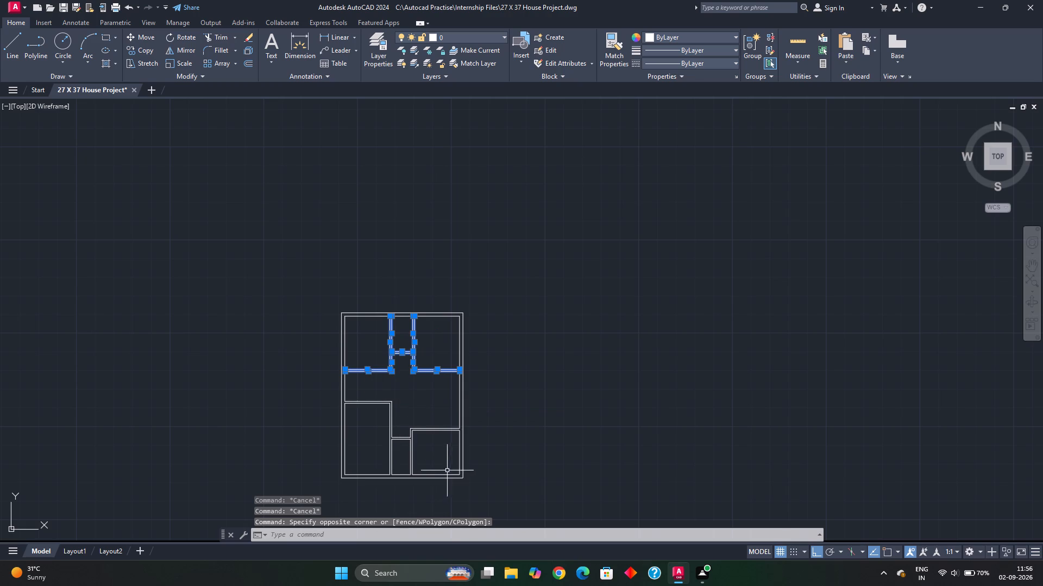
{"action": "left_click", "coordinate": [445, 471]}
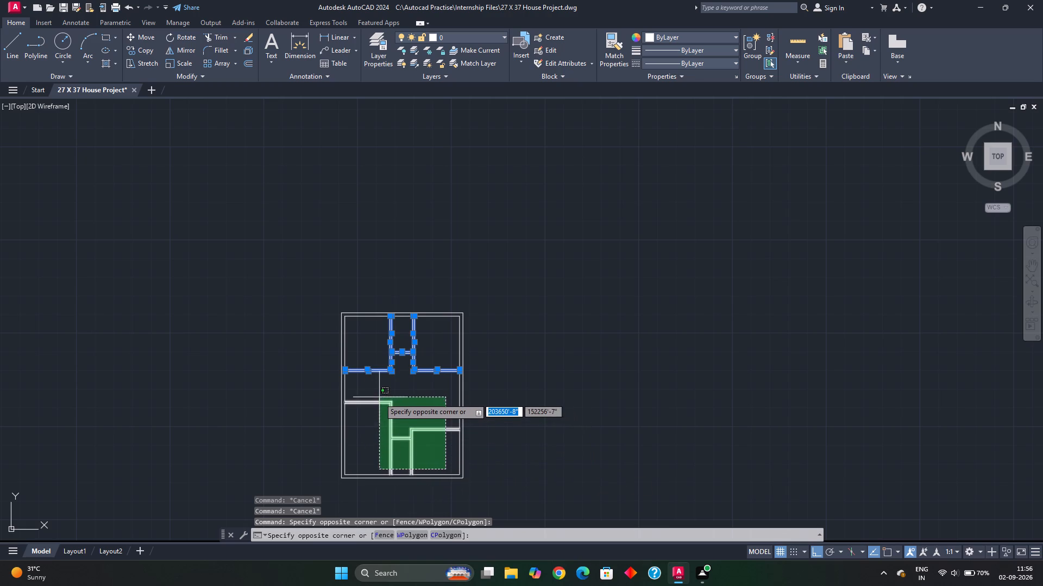
{"action": "left_click", "coordinate": [379, 398]}
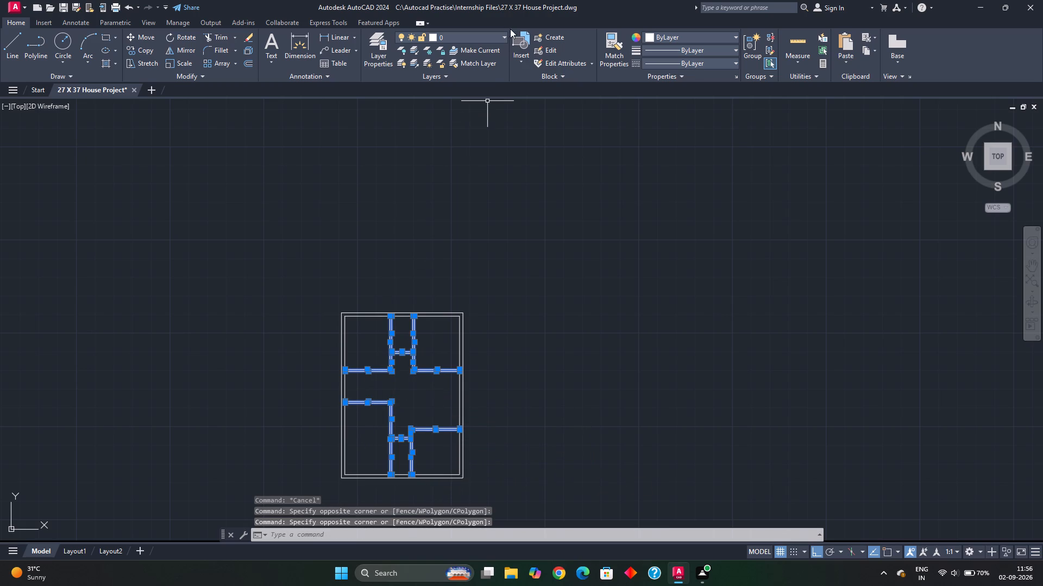
{"action": "left_click", "coordinate": [501, 33]}
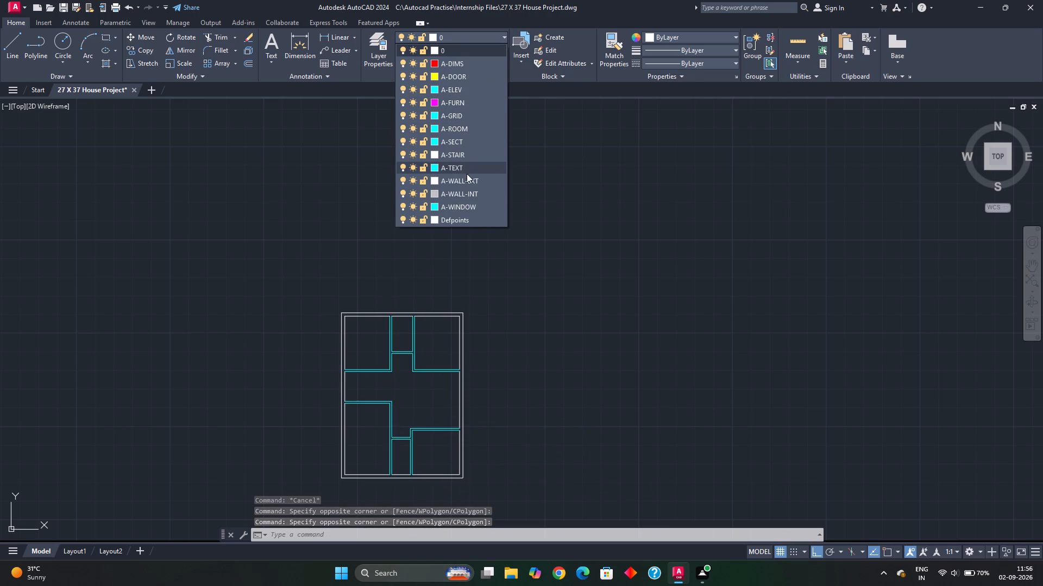
{"action": "left_click", "coordinate": [467, 193]}
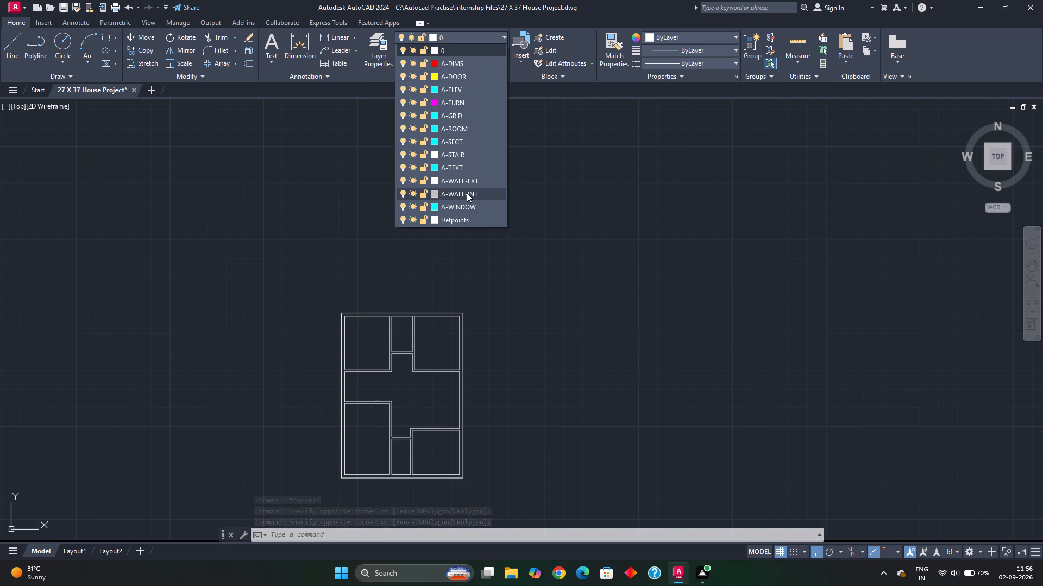
{"action": "key", "text": "Escape"}
Assign all outer and inner face lines of the exterior walls on all four sides to the A-WALL-EXT layer and clear the selection.
{"action": "left_click_drag", "start_coordinate": [441, 329], "coordinate": [431, 298]}
{"action": "left_click_drag", "start_coordinate": [477, 343], "coordinate": [451, 340]}
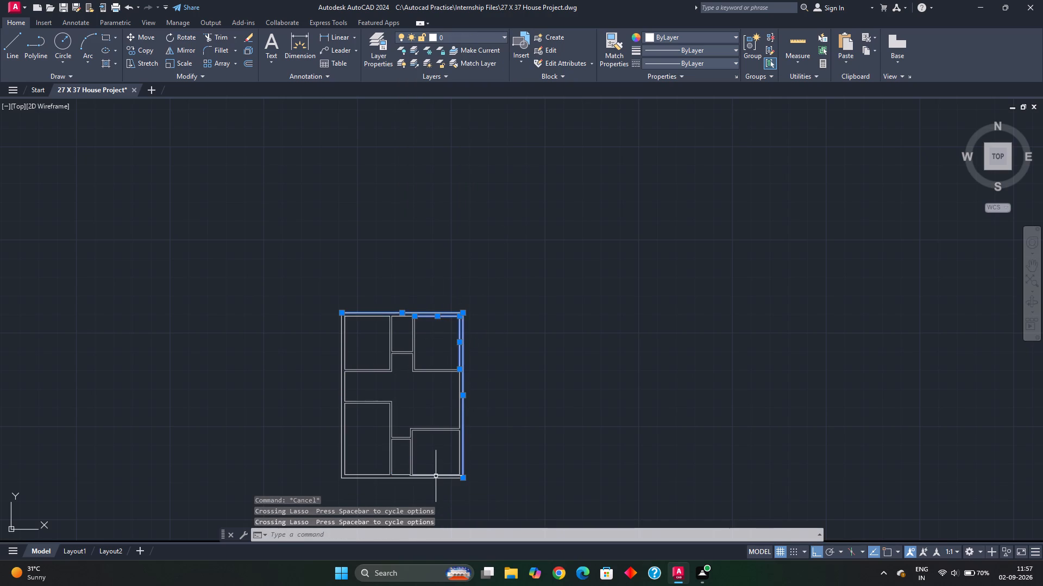
{"action": "left_click_drag", "start_coordinate": [439, 472], "coordinate": [433, 493]}
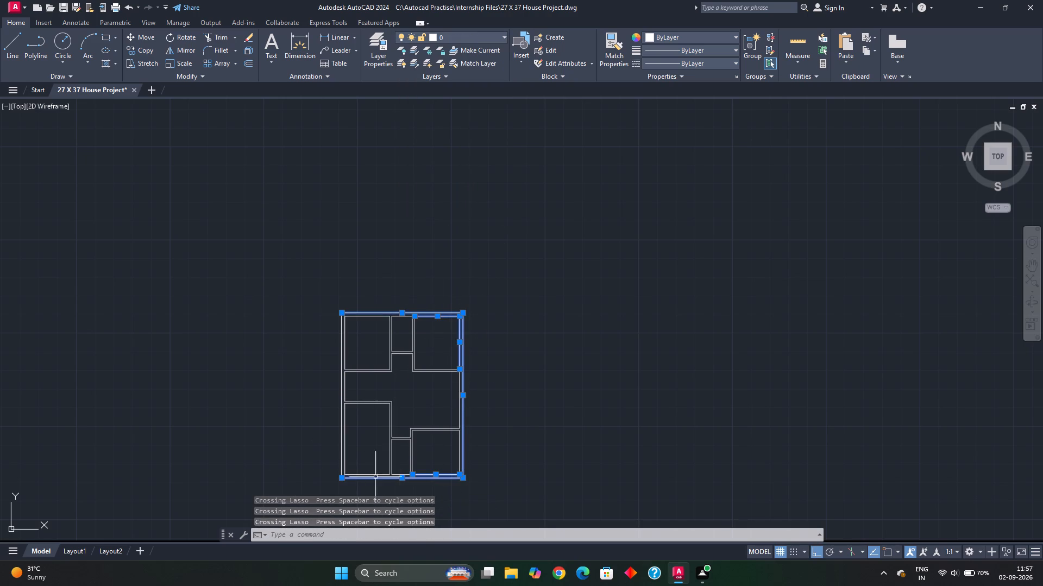
{"action": "scroll", "coordinate": [394, 474], "scroll_direction": "up", "scroll_amount": 3}
{"action": "left_click_drag", "start_coordinate": [404, 477], "coordinate": [394, 491]}
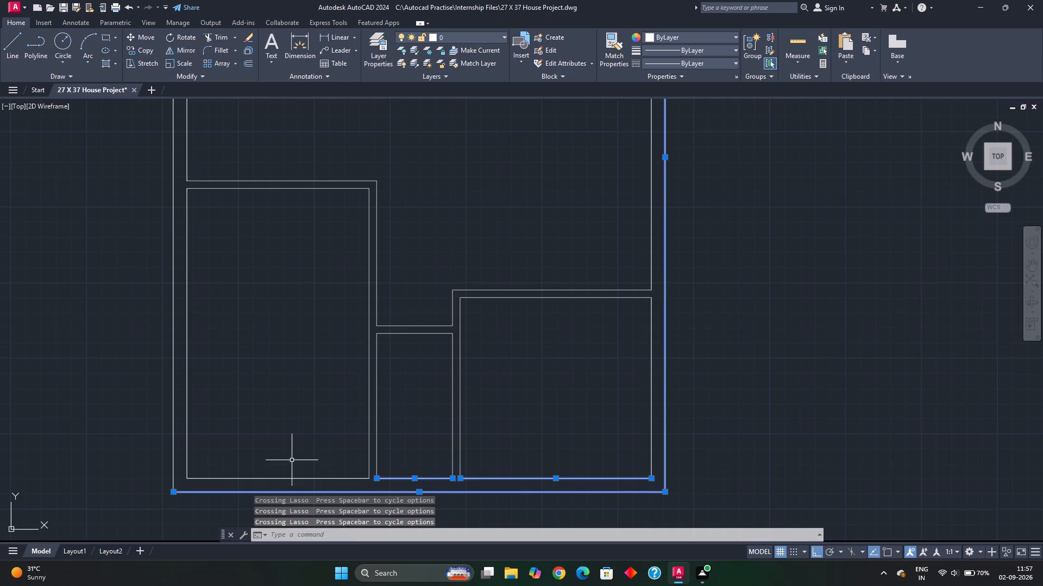
{"action": "left_click_drag", "start_coordinate": [299, 469], "coordinate": [287, 488]}
{"action": "left_click_drag", "start_coordinate": [221, 404], "coordinate": [147, 422]}
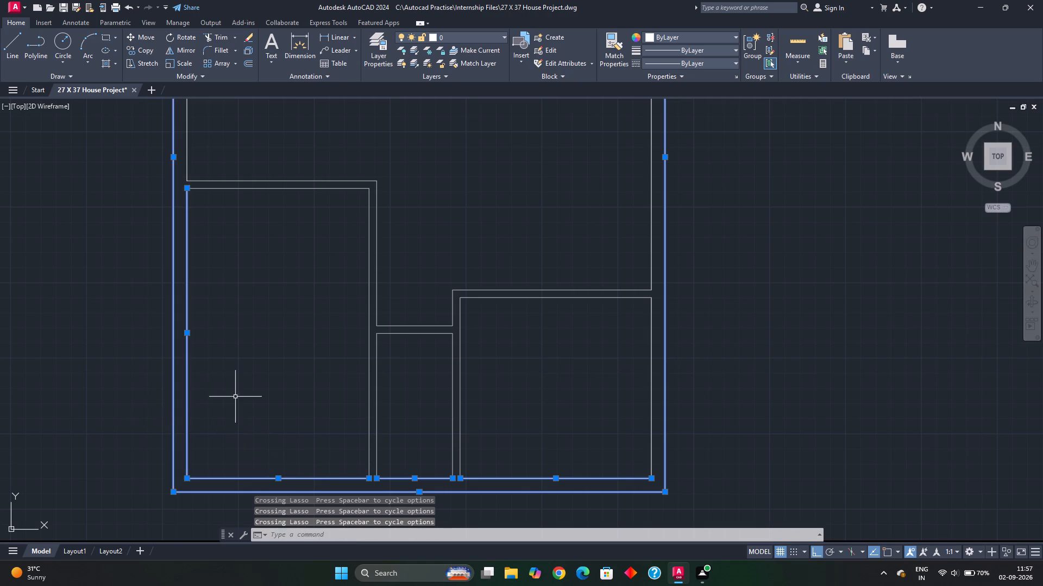
{"action": "scroll", "coordinate": [236, 393], "scroll_direction": "down", "scroll_amount": 2}
{"action": "middle_click_drag", "start_coordinate": [239, 379], "coordinate": [239, 461]}
{"action": "left_click_drag", "start_coordinate": [219, 304], "coordinate": [213, 308]}
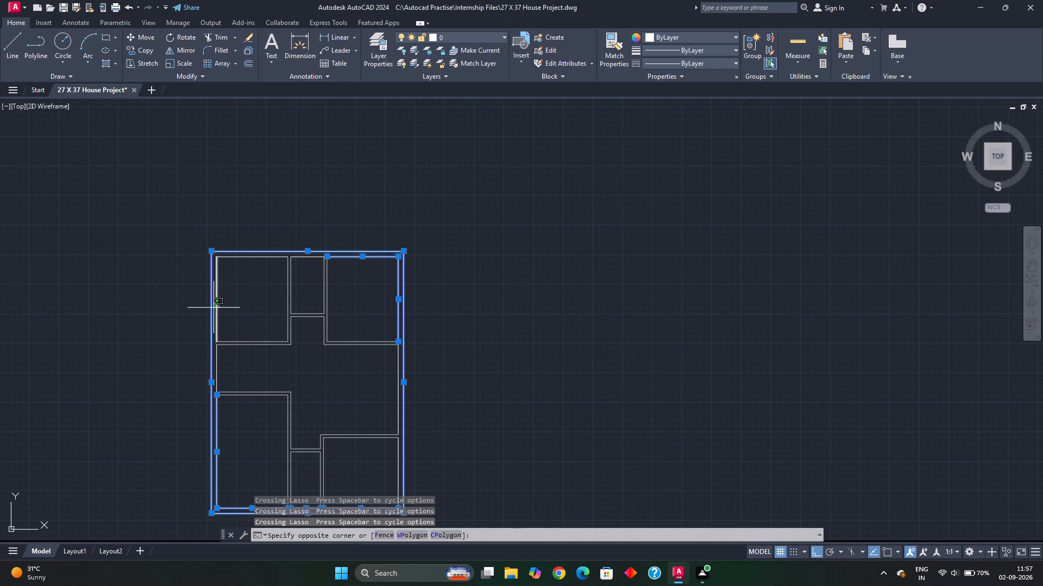
{"action": "left_click_drag", "start_coordinate": [213, 308], "coordinate": [206, 317]}
{"action": "scroll", "coordinate": [225, 359], "scroll_direction": "up", "scroll_amount": 2}
{"action": "left_click_drag", "start_coordinate": [213, 373], "coordinate": [196, 377]}
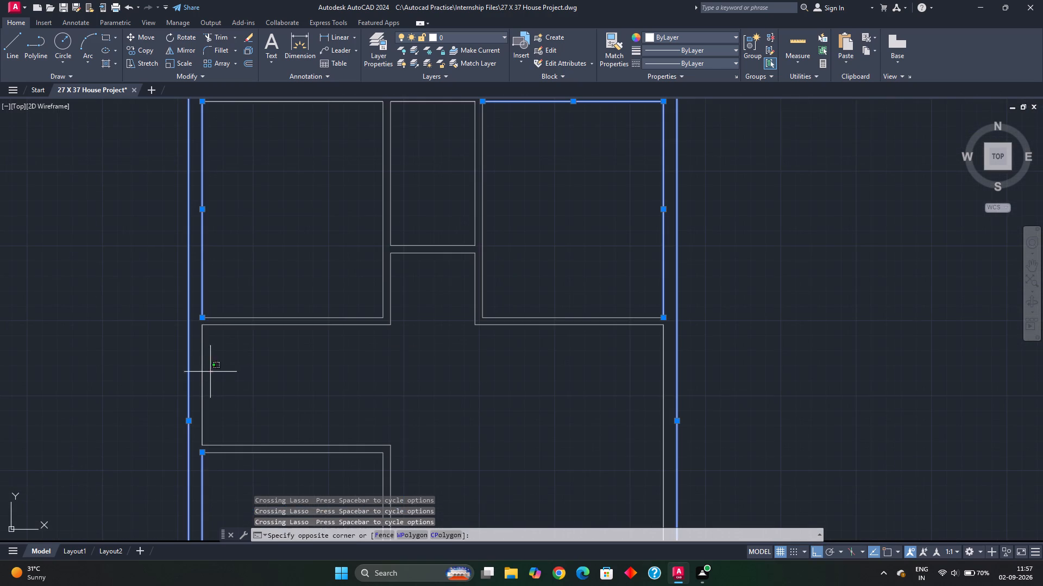
{"action": "left_click_drag", "start_coordinate": [196, 377], "coordinate": [173, 381]}
{"action": "scroll", "coordinate": [227, 384], "scroll_direction": "down", "scroll_amount": 3}
{"action": "middle_click_drag", "start_coordinate": [285, 387], "coordinate": [282, 358]}
{"action": "scroll", "coordinate": [299, 378], "scroll_direction": "up", "scroll_amount": 3}
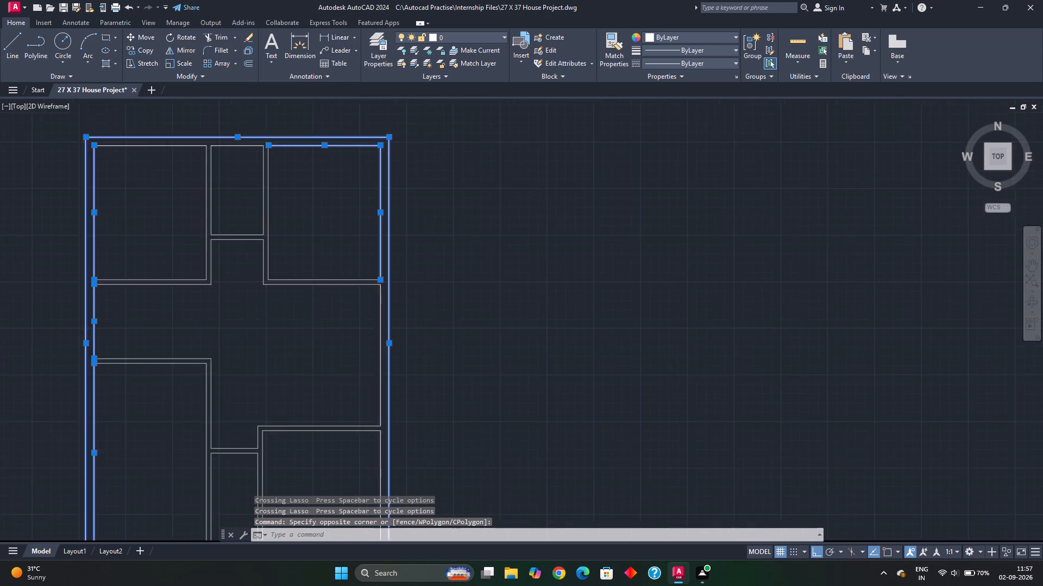
{"action": "scroll", "coordinate": [299, 378], "scroll_direction": "down", "scroll_amount": 2}
{"action": "scroll", "coordinate": [341, 377], "scroll_direction": "up", "scroll_amount": 2}
{"action": "left_click_drag", "start_coordinate": [327, 360], "coordinate": [333, 367]}
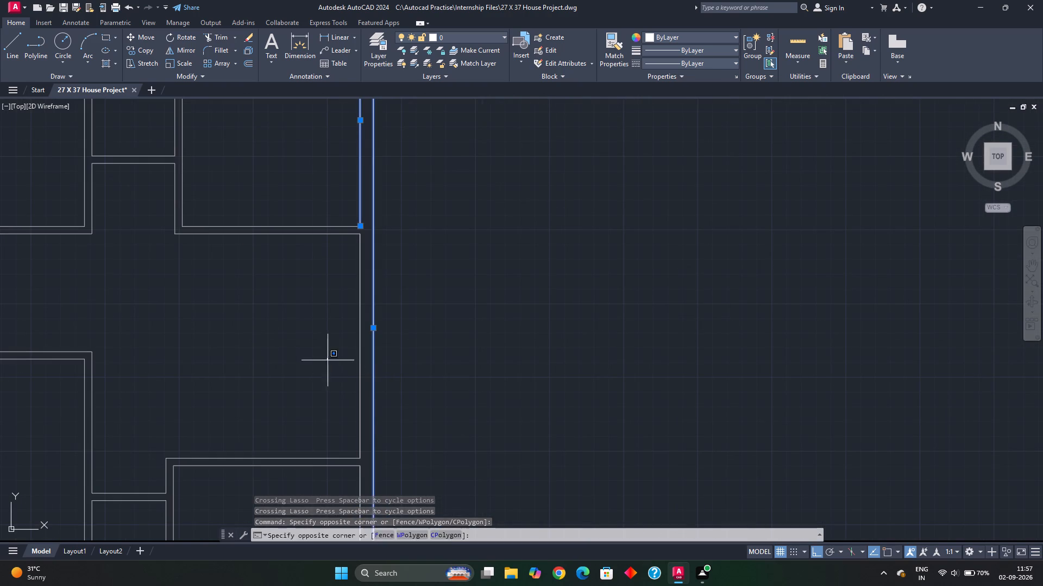
{"action": "left_click_drag", "start_coordinate": [333, 367], "coordinate": [384, 392]}
{"action": "left_click_drag", "start_coordinate": [406, 361], "coordinate": [302, 386]}
{"action": "scroll", "coordinate": [313, 390], "scroll_direction": "down", "scroll_amount": 1}
{"action": "middle_click_drag", "start_coordinate": [313, 389], "coordinate": [296, 263]}
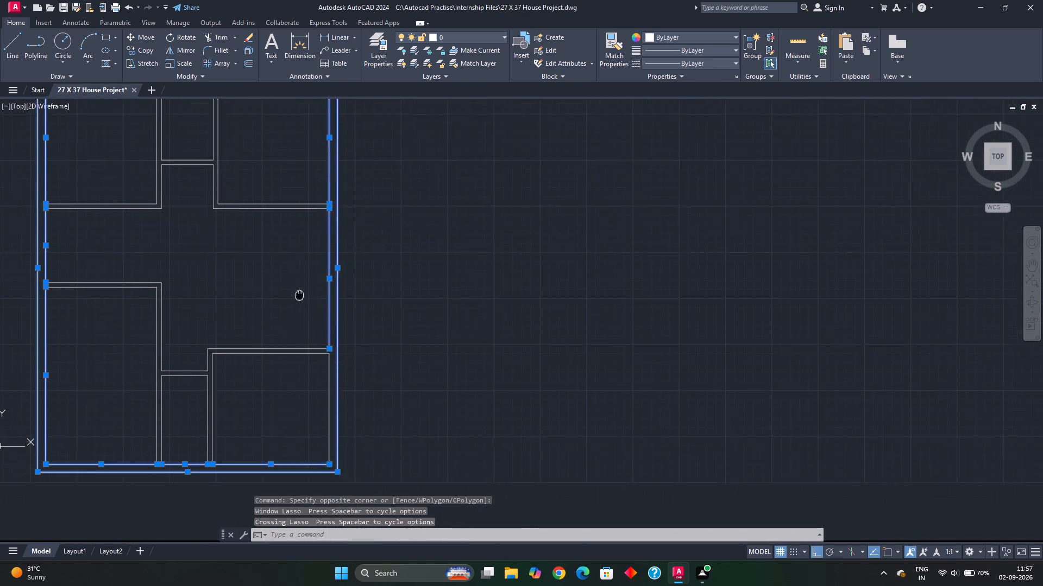
{"action": "middle_click_drag", "start_coordinate": [296, 263], "coordinate": [296, 257]}
{"action": "left_click_drag", "start_coordinate": [362, 358], "coordinate": [298, 372]}
{"action": "scroll", "coordinate": [318, 348], "scroll_direction": "down", "scroll_amount": 2}
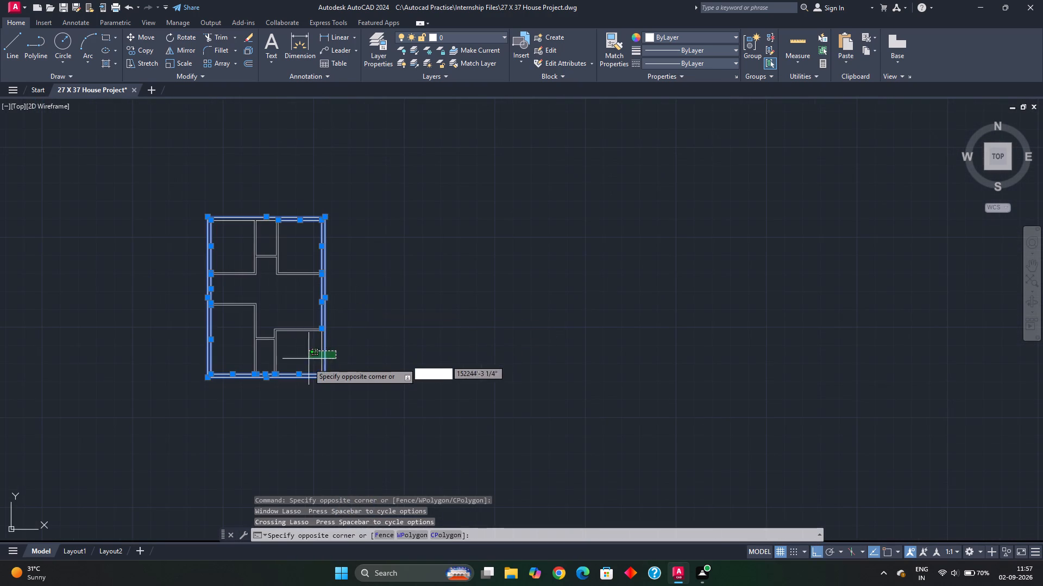
{"action": "left_click", "coordinate": [311, 359]}
{"action": "scroll", "coordinate": [323, 288], "scroll_direction": "up", "scroll_amount": 1}
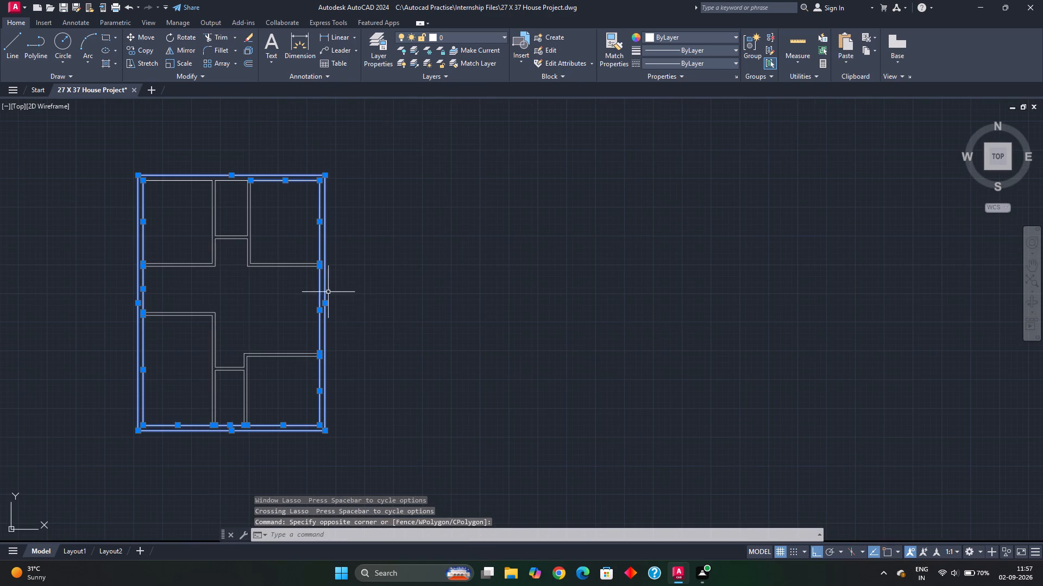
{"action": "middle_click_drag", "start_coordinate": [360, 356], "coordinate": [445, 348]}
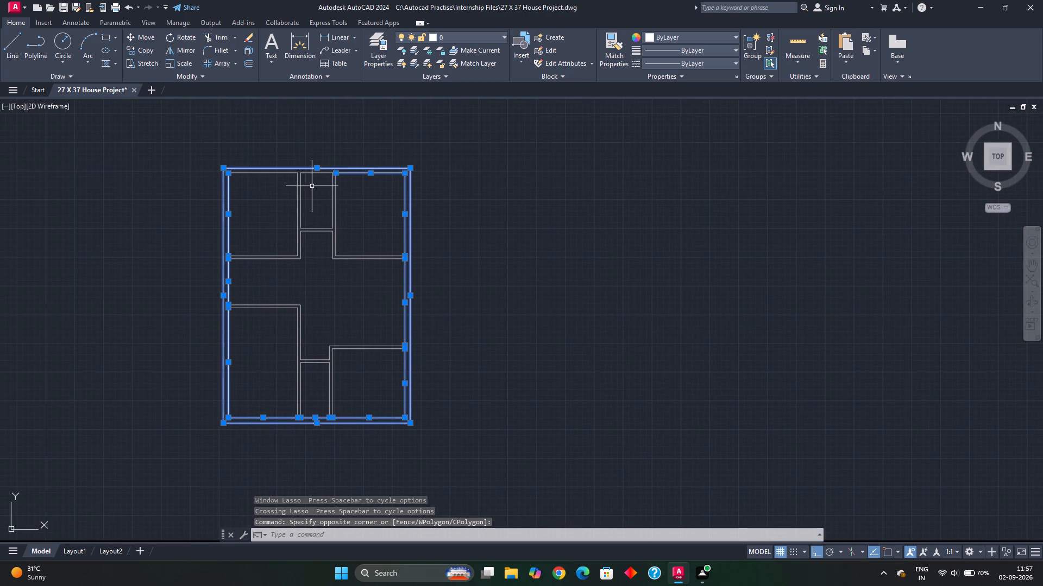
{"action": "left_click_drag", "start_coordinate": [315, 183], "coordinate": [299, 132]}
{"action": "left_click_drag", "start_coordinate": [277, 183], "coordinate": [259, 137]}
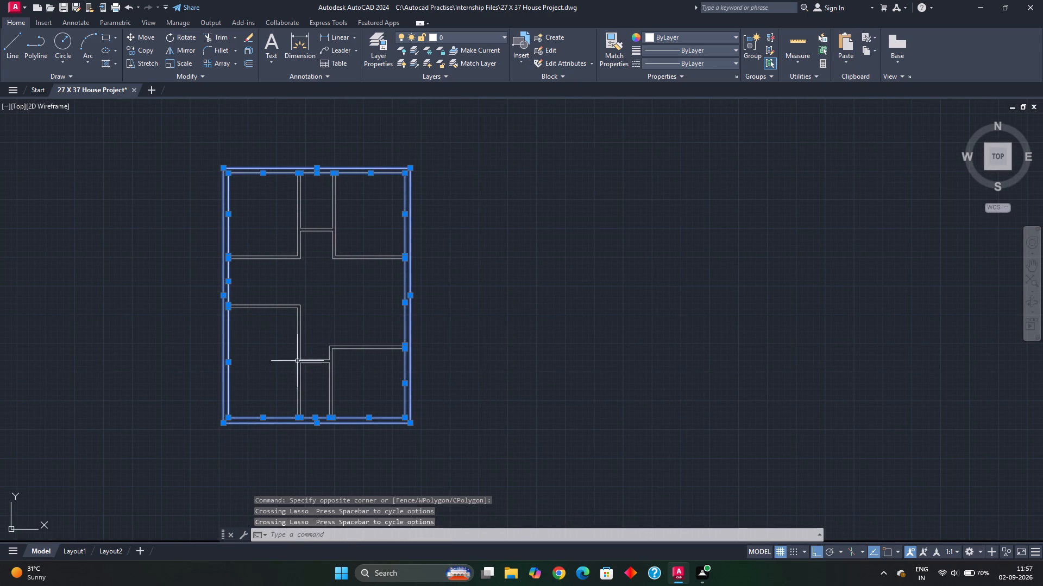
{"action": "left_click", "coordinate": [487, 37]}
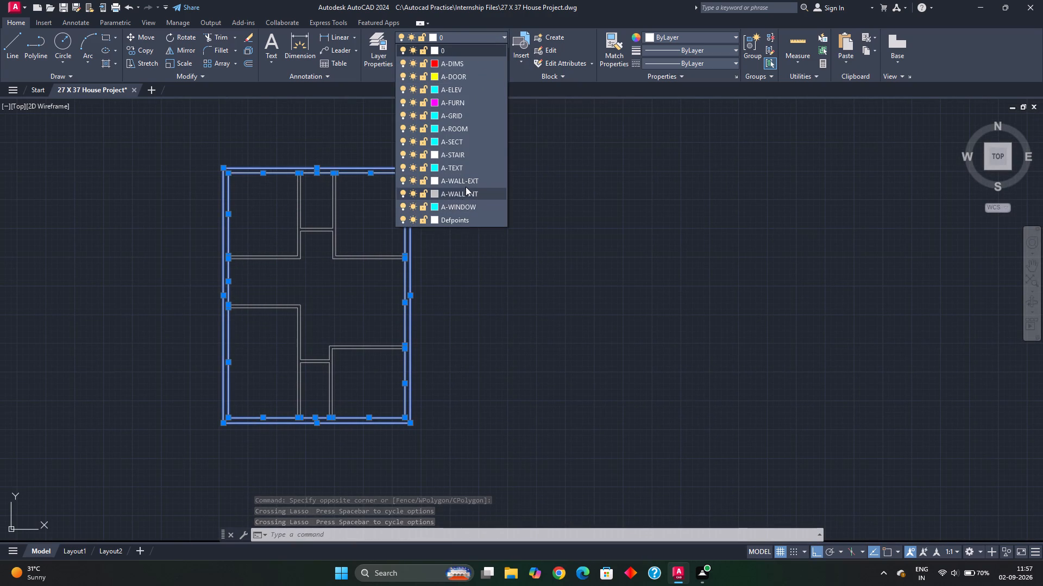
{"action": "left_click", "coordinate": [467, 183]}
{"action": "key", "text": "Escape"}
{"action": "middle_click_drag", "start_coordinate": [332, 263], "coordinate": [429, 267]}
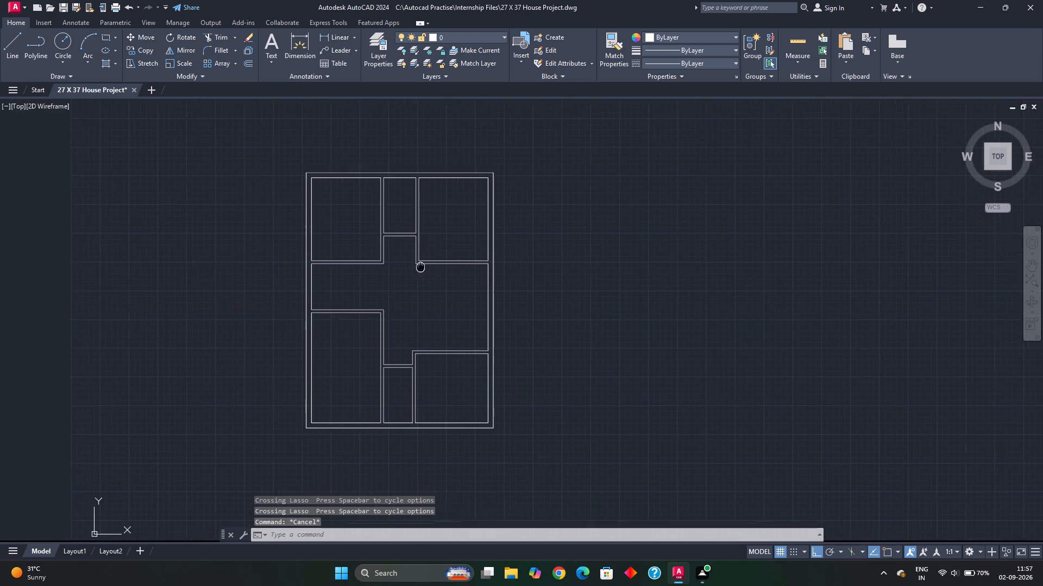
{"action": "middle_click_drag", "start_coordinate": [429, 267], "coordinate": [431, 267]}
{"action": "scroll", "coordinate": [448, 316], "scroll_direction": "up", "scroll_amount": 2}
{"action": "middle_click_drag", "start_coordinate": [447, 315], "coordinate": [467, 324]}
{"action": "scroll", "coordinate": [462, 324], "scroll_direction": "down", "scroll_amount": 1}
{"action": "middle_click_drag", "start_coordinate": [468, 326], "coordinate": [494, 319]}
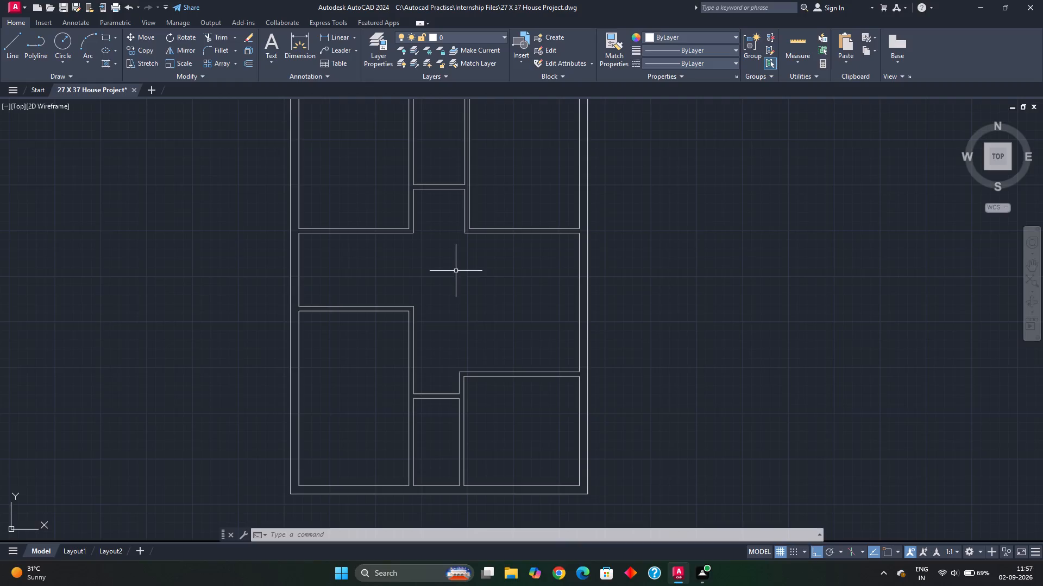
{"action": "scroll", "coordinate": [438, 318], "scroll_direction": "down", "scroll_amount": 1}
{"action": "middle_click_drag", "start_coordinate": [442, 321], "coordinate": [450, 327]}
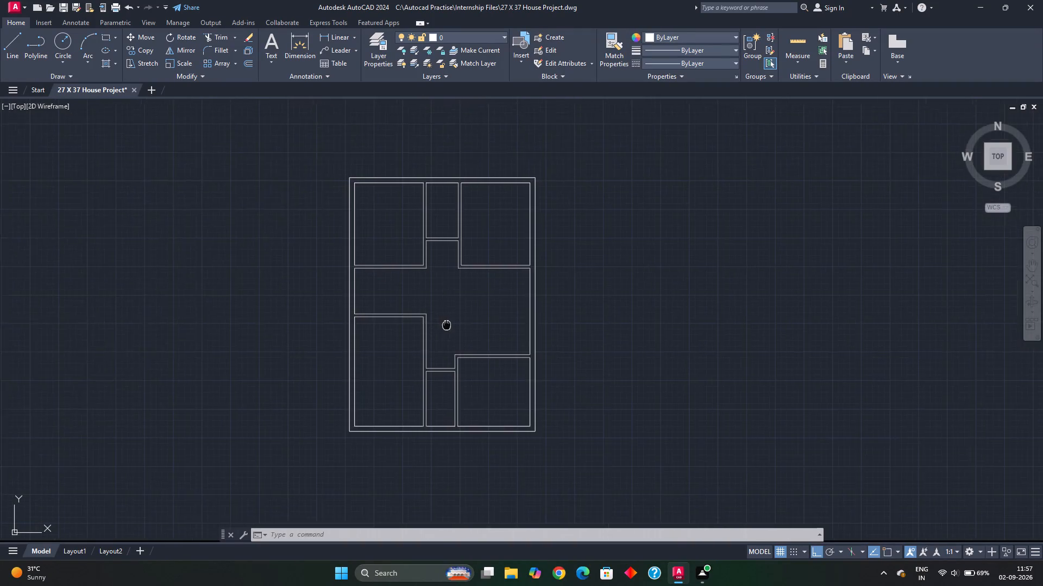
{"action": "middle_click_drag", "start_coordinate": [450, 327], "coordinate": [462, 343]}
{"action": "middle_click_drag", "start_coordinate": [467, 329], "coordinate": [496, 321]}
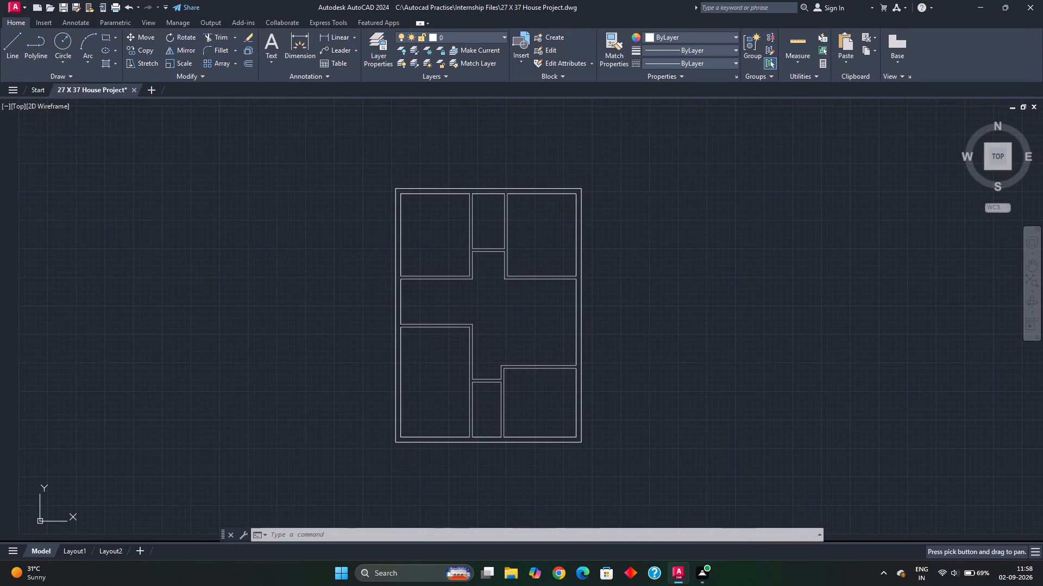
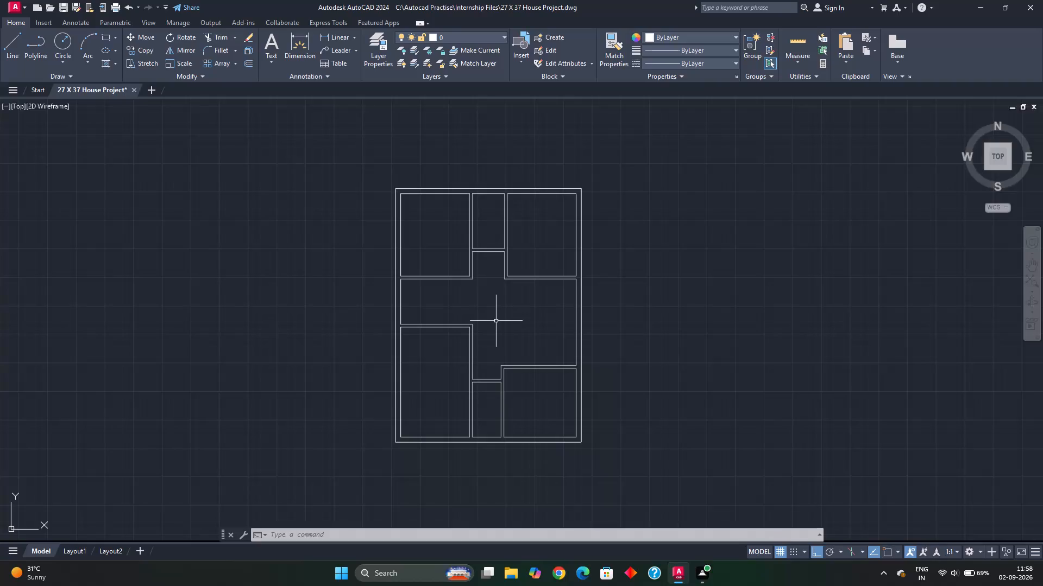
Make A-WALL-INT the current layer.
{"action": "scroll", "coordinate": [488, 401], "scroll_direction": "up", "scroll_amount": 1}
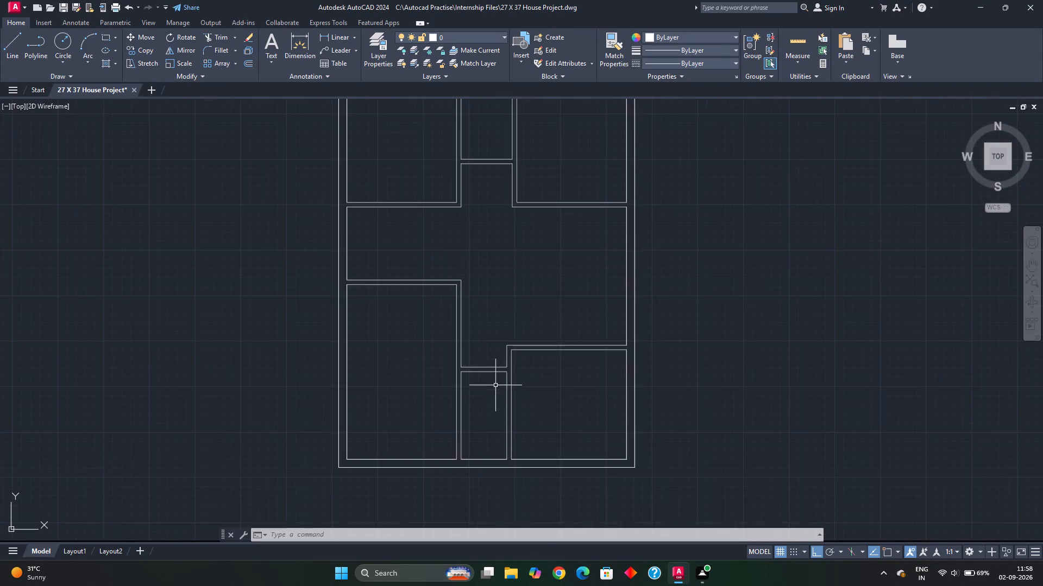
{"action": "scroll", "coordinate": [497, 383], "scroll_direction": "up", "scroll_amount": 3}
{"action": "middle_click", "coordinate": [506, 362]}
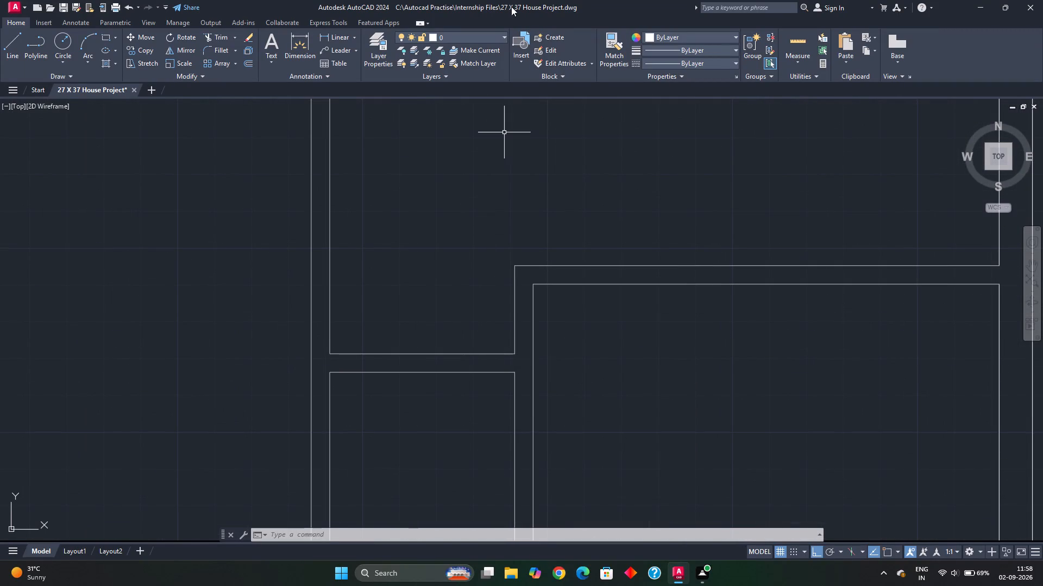
{"action": "left_click", "coordinate": [495, 35]}
{"action": "left_click", "coordinate": [458, 192]}
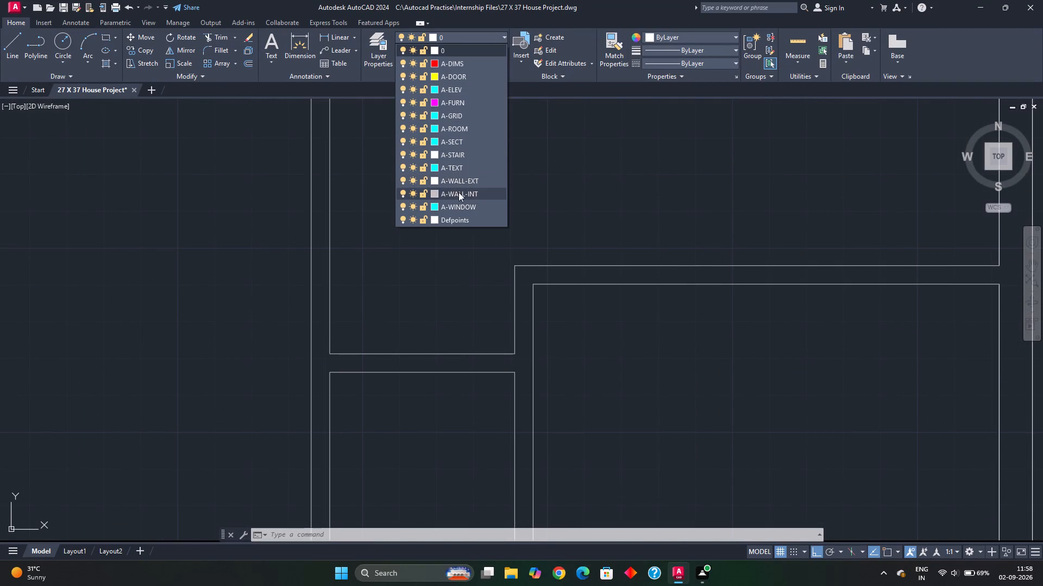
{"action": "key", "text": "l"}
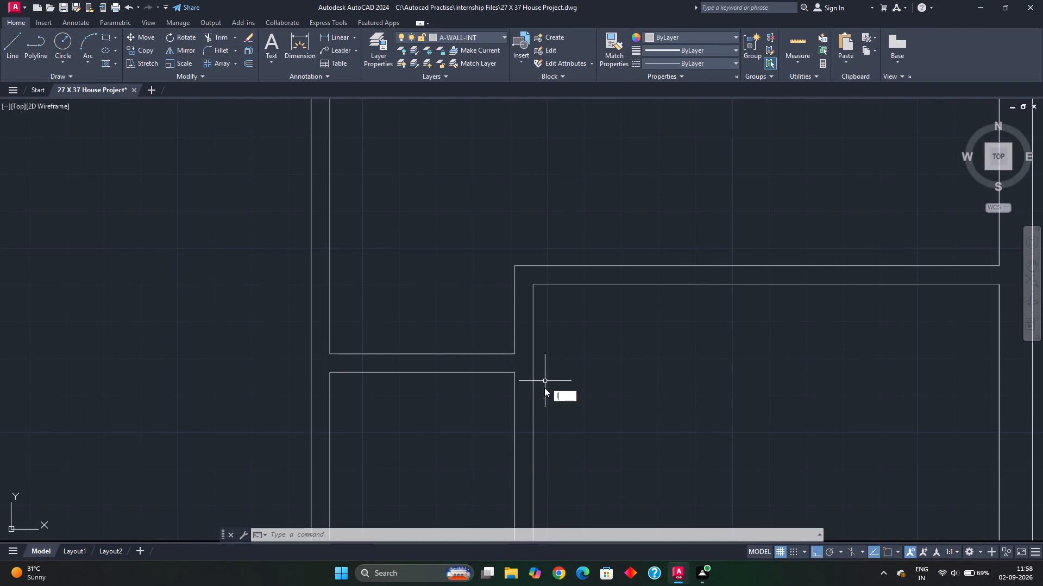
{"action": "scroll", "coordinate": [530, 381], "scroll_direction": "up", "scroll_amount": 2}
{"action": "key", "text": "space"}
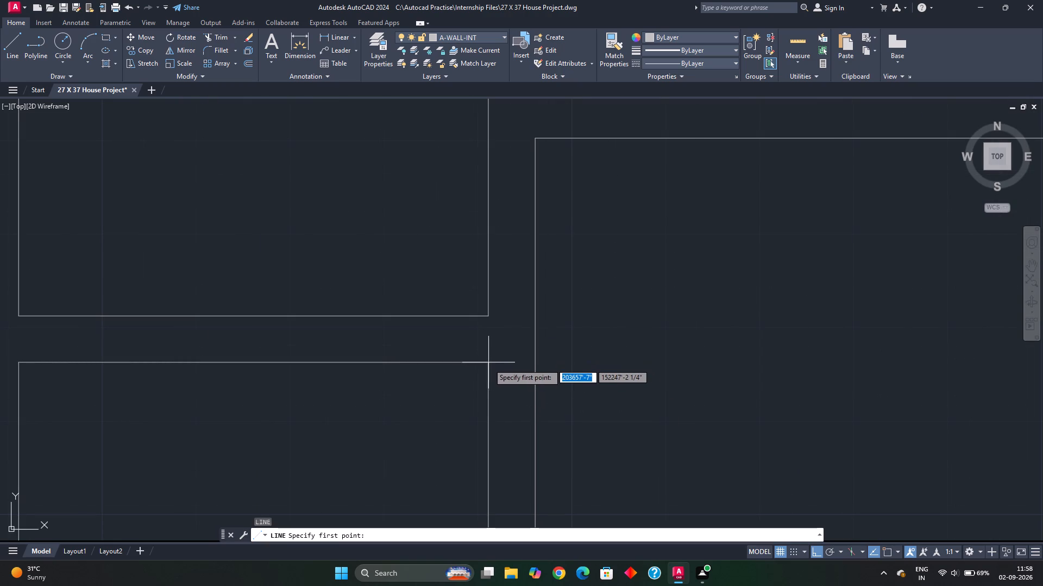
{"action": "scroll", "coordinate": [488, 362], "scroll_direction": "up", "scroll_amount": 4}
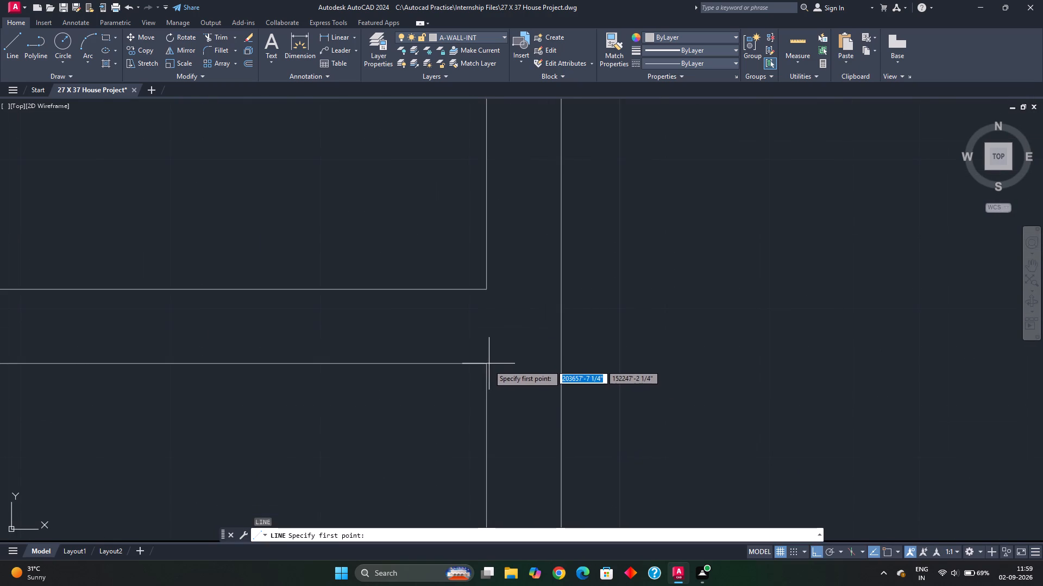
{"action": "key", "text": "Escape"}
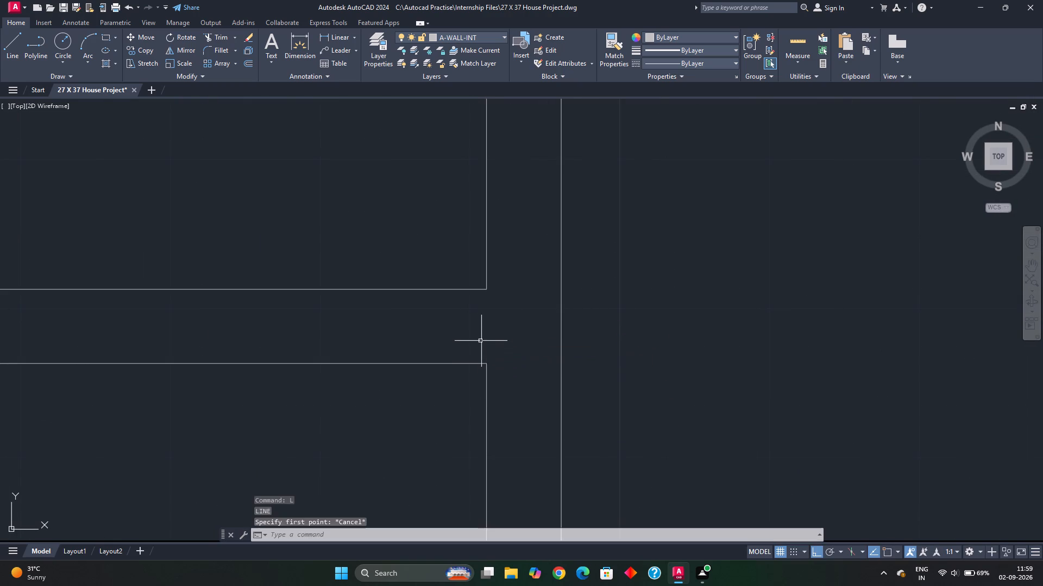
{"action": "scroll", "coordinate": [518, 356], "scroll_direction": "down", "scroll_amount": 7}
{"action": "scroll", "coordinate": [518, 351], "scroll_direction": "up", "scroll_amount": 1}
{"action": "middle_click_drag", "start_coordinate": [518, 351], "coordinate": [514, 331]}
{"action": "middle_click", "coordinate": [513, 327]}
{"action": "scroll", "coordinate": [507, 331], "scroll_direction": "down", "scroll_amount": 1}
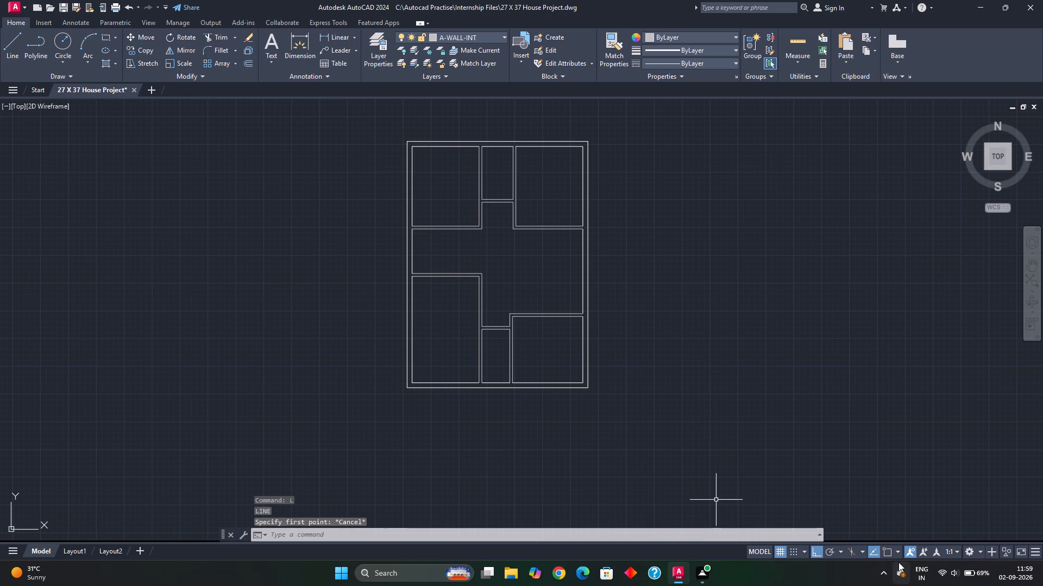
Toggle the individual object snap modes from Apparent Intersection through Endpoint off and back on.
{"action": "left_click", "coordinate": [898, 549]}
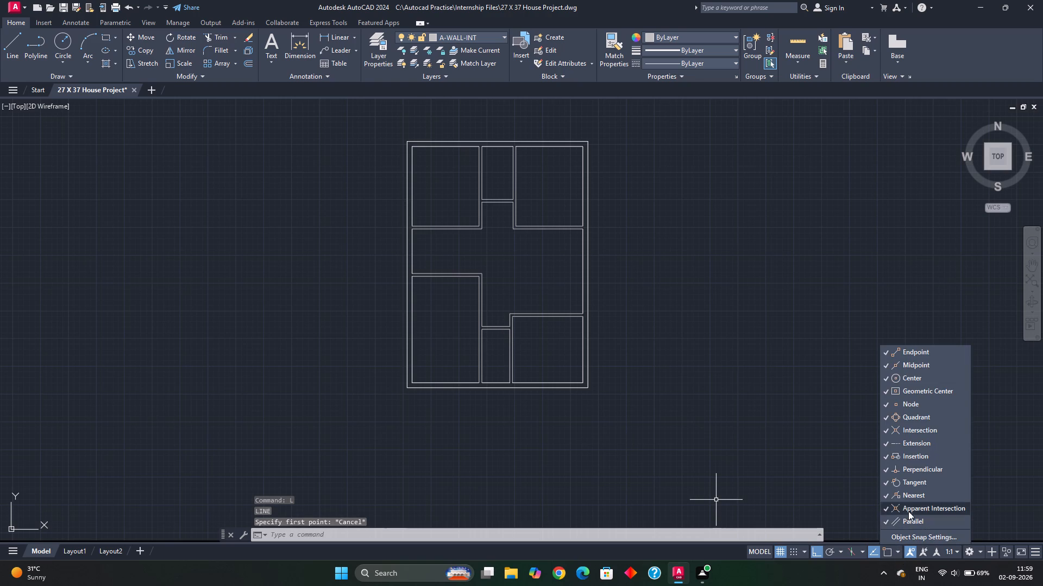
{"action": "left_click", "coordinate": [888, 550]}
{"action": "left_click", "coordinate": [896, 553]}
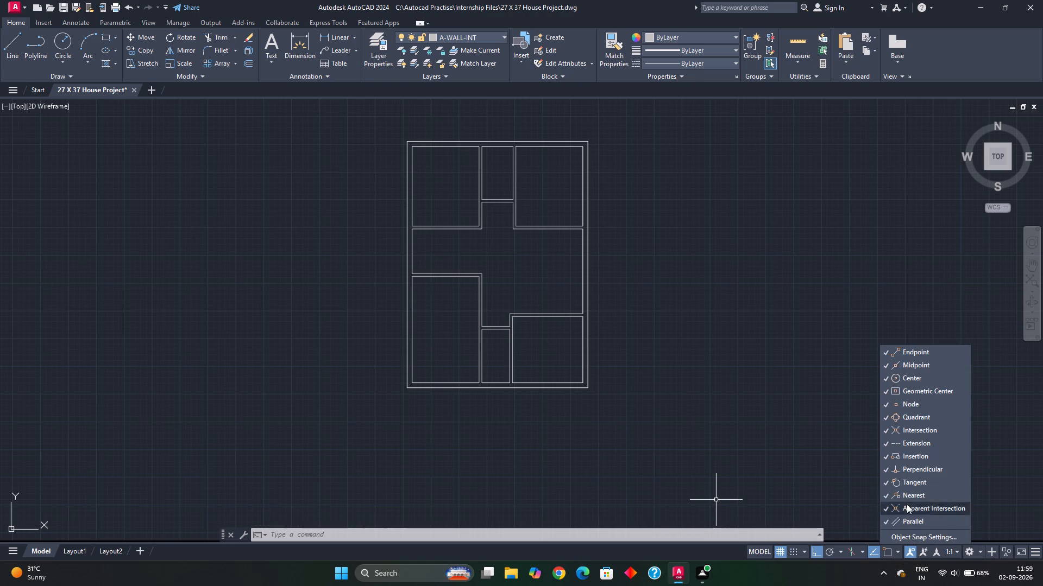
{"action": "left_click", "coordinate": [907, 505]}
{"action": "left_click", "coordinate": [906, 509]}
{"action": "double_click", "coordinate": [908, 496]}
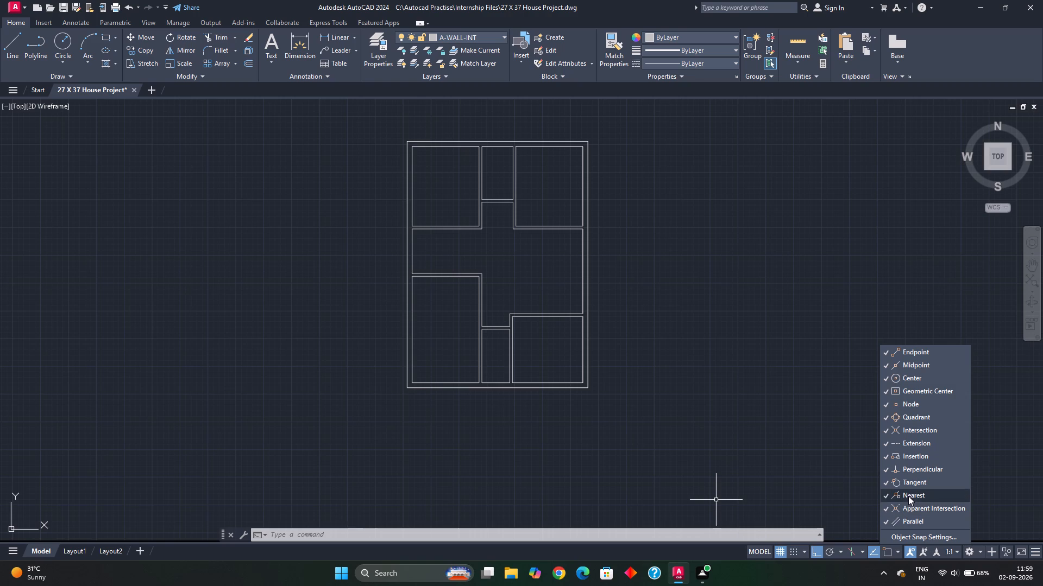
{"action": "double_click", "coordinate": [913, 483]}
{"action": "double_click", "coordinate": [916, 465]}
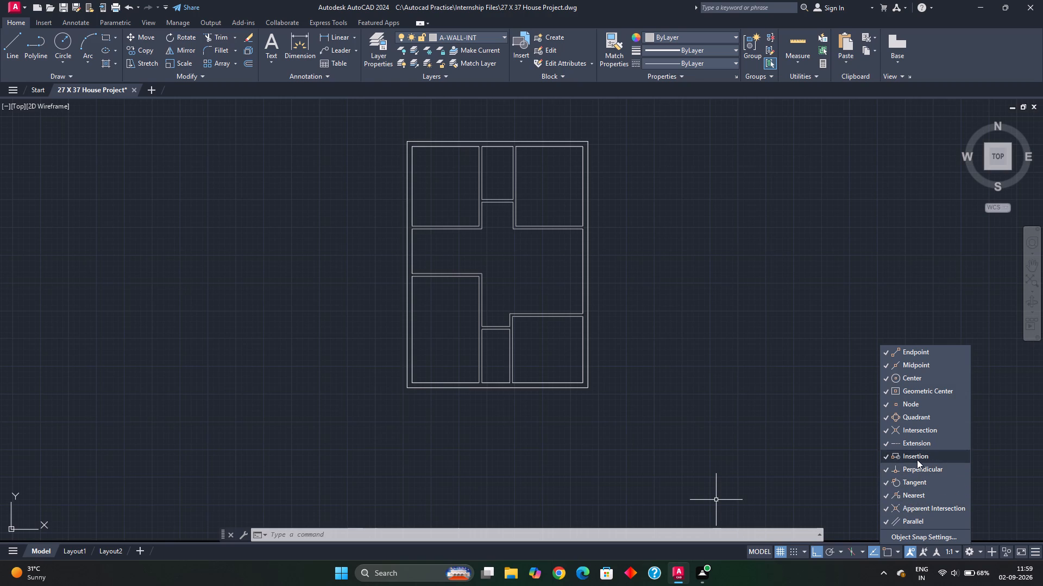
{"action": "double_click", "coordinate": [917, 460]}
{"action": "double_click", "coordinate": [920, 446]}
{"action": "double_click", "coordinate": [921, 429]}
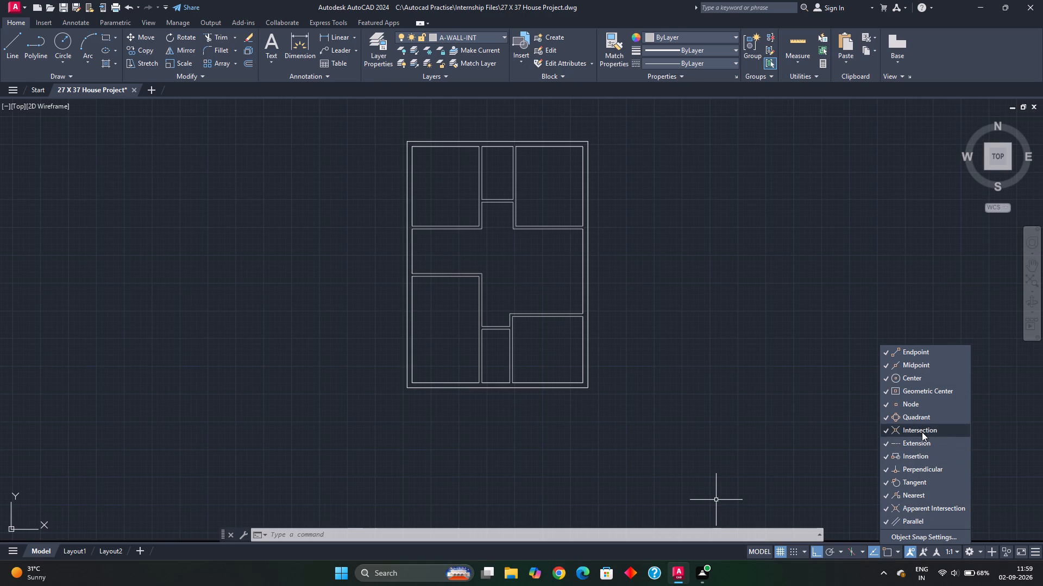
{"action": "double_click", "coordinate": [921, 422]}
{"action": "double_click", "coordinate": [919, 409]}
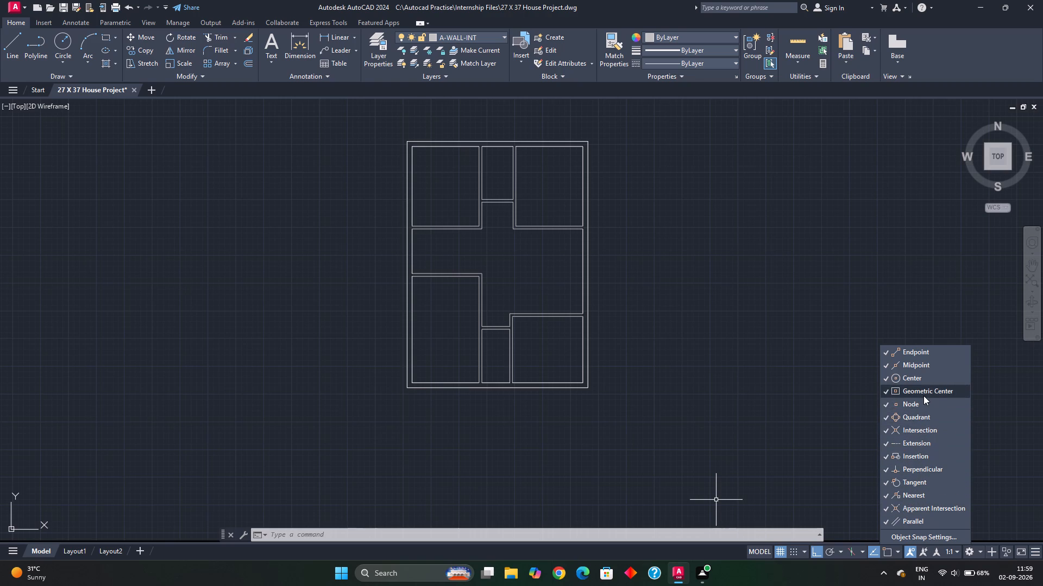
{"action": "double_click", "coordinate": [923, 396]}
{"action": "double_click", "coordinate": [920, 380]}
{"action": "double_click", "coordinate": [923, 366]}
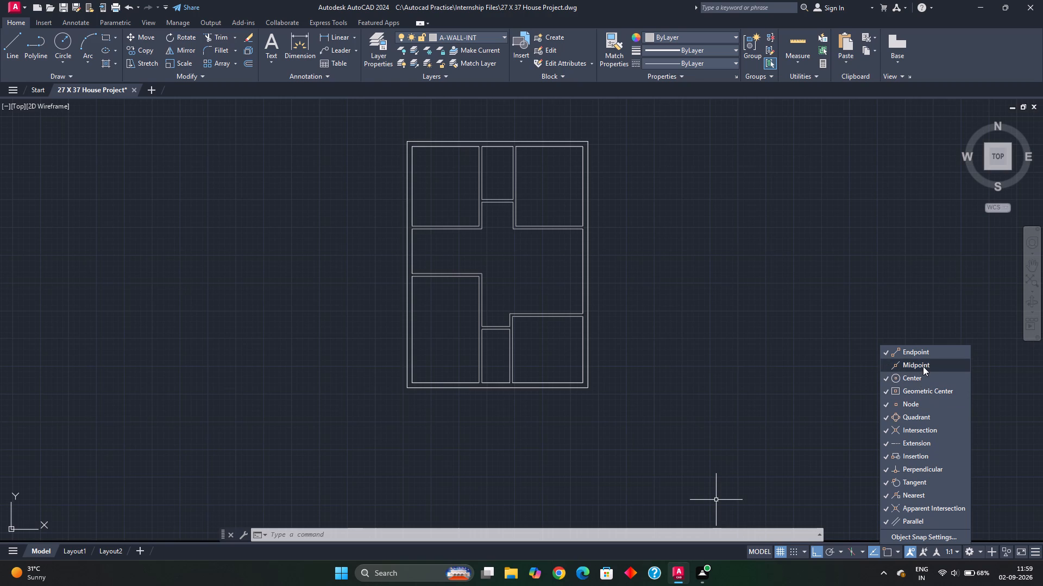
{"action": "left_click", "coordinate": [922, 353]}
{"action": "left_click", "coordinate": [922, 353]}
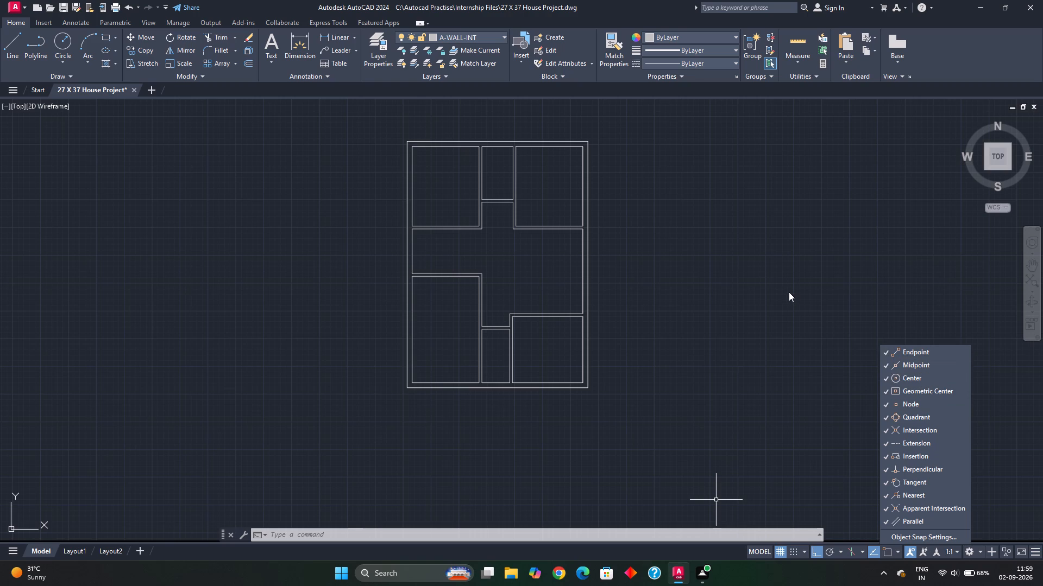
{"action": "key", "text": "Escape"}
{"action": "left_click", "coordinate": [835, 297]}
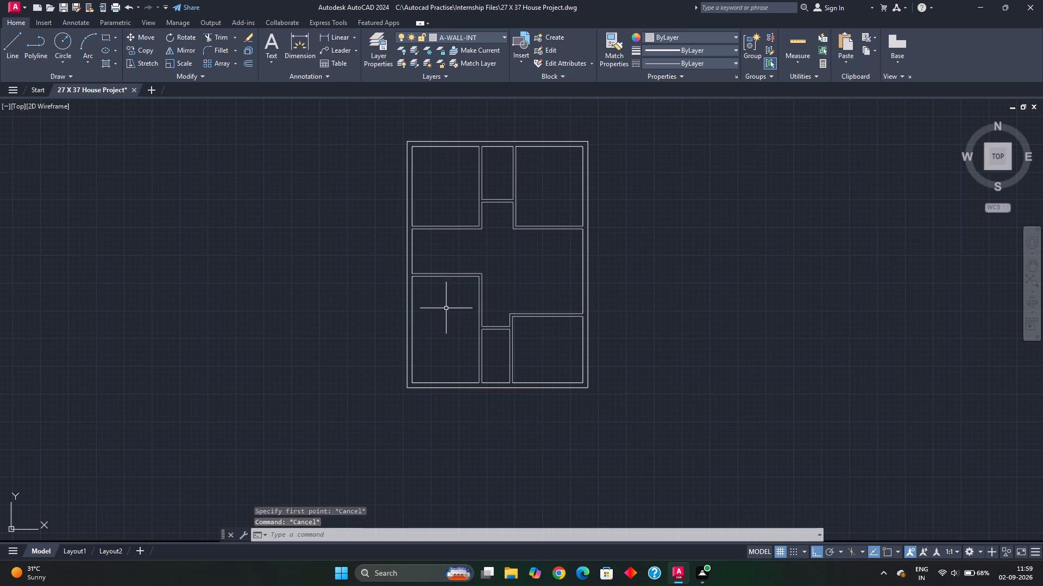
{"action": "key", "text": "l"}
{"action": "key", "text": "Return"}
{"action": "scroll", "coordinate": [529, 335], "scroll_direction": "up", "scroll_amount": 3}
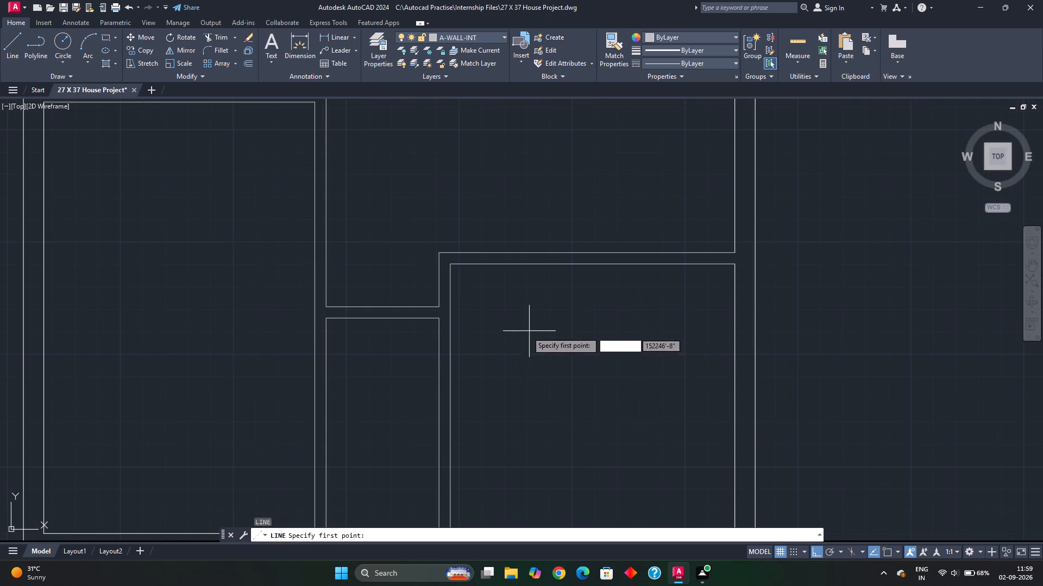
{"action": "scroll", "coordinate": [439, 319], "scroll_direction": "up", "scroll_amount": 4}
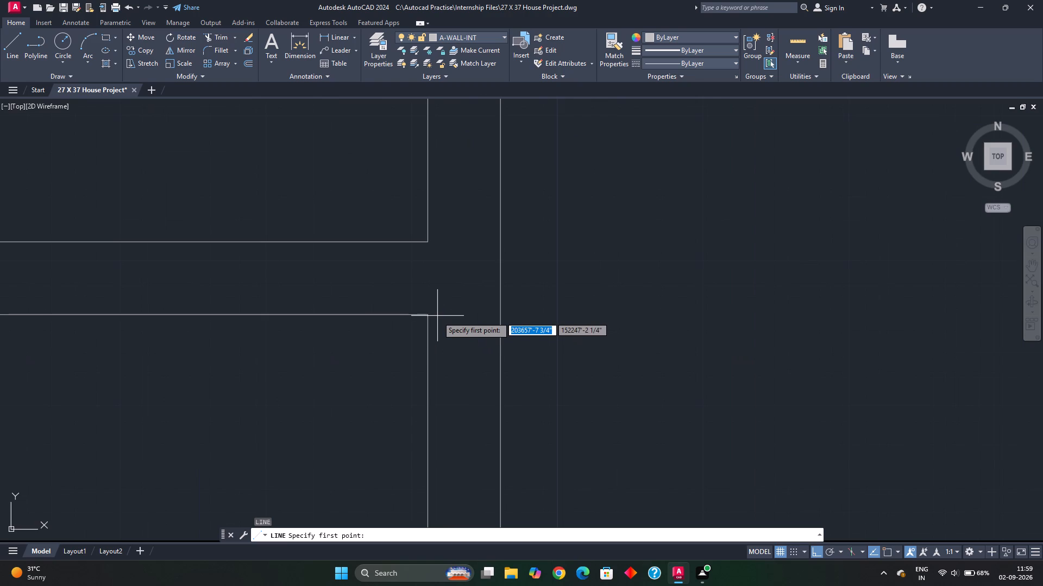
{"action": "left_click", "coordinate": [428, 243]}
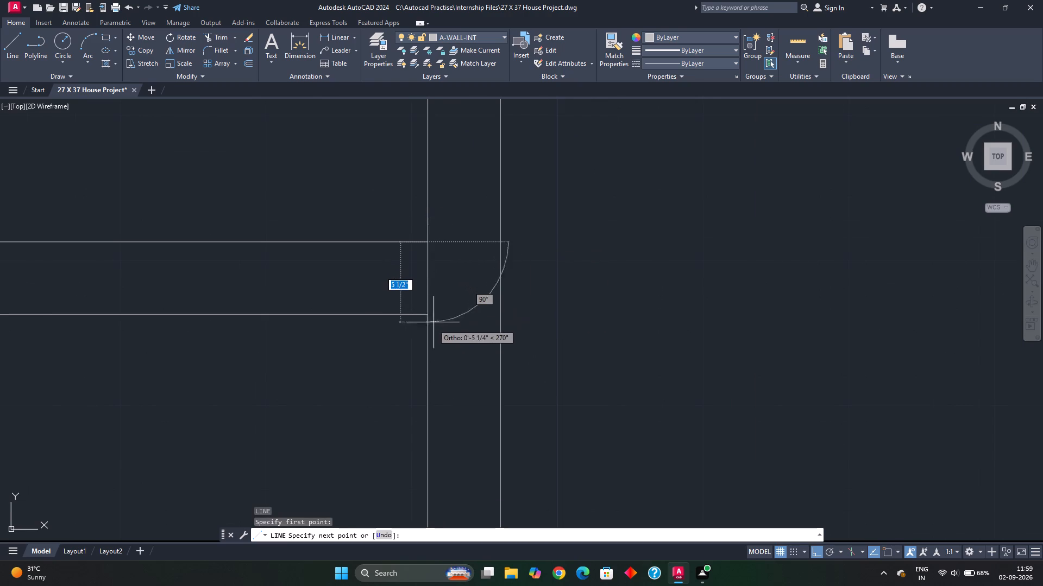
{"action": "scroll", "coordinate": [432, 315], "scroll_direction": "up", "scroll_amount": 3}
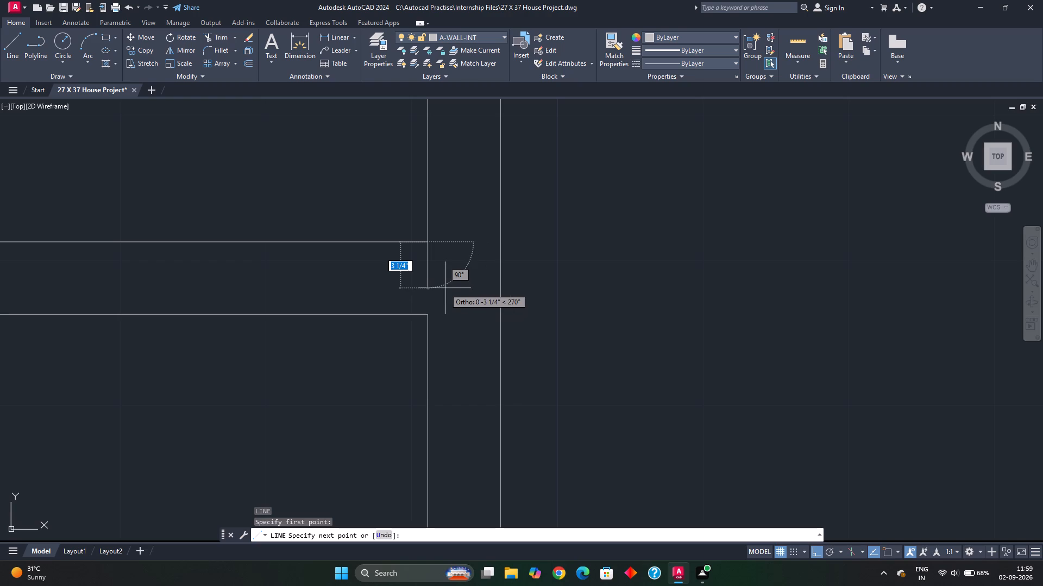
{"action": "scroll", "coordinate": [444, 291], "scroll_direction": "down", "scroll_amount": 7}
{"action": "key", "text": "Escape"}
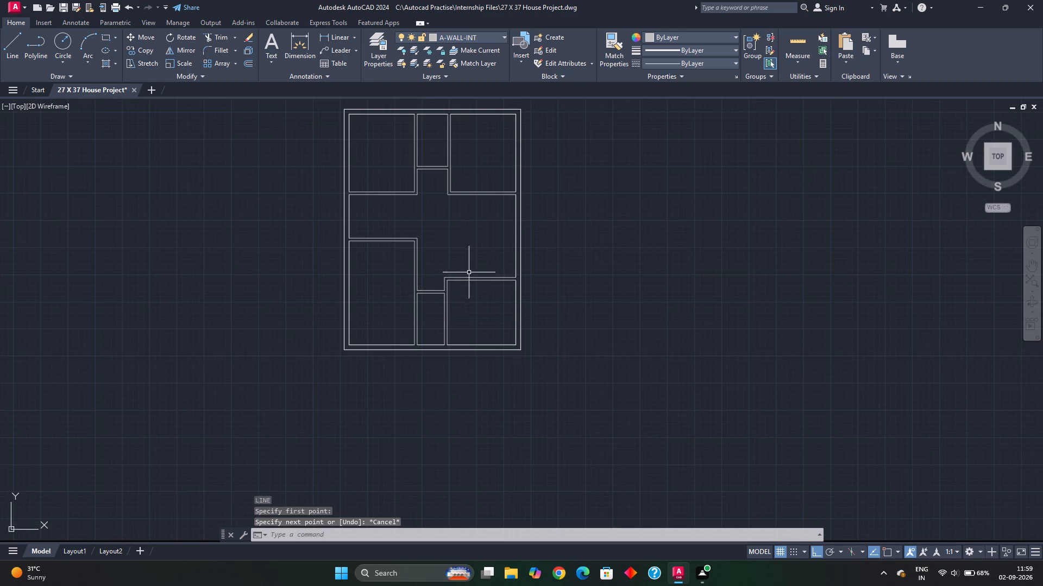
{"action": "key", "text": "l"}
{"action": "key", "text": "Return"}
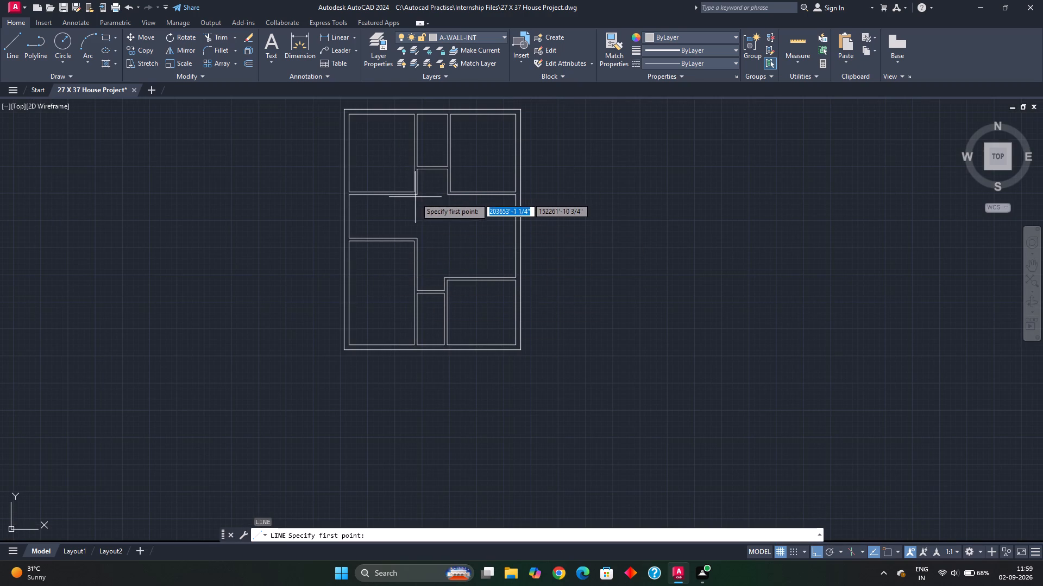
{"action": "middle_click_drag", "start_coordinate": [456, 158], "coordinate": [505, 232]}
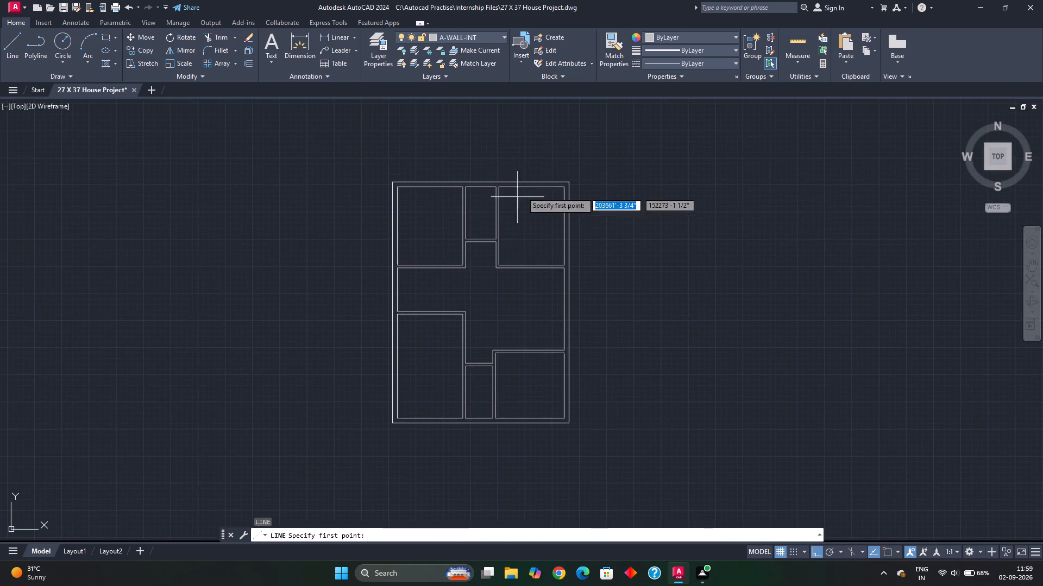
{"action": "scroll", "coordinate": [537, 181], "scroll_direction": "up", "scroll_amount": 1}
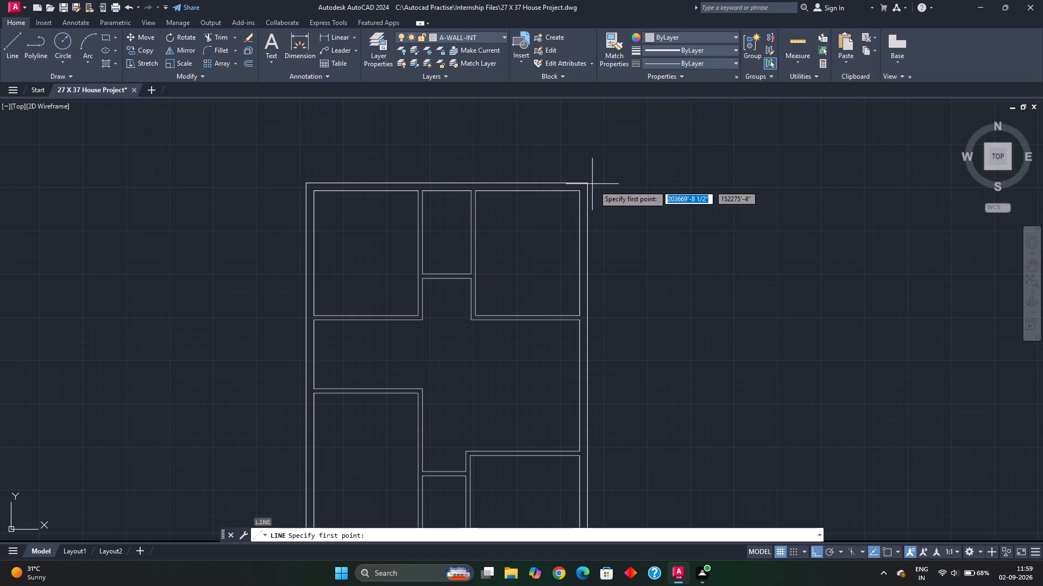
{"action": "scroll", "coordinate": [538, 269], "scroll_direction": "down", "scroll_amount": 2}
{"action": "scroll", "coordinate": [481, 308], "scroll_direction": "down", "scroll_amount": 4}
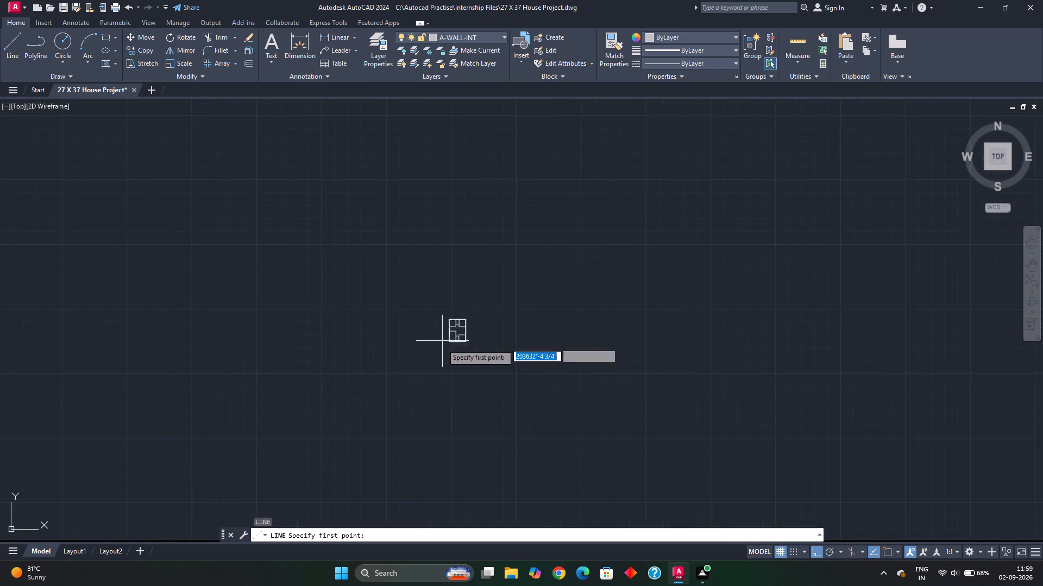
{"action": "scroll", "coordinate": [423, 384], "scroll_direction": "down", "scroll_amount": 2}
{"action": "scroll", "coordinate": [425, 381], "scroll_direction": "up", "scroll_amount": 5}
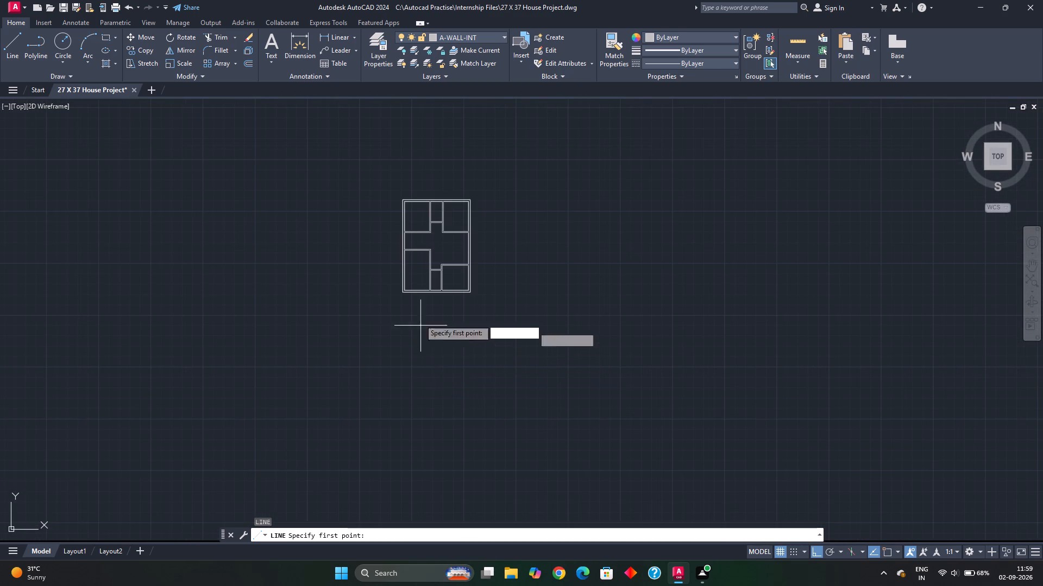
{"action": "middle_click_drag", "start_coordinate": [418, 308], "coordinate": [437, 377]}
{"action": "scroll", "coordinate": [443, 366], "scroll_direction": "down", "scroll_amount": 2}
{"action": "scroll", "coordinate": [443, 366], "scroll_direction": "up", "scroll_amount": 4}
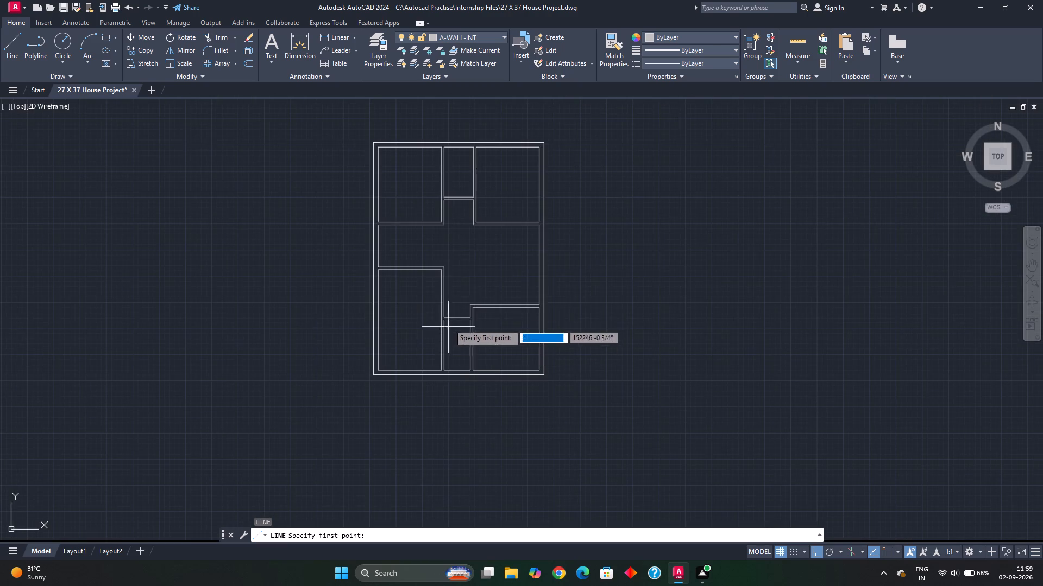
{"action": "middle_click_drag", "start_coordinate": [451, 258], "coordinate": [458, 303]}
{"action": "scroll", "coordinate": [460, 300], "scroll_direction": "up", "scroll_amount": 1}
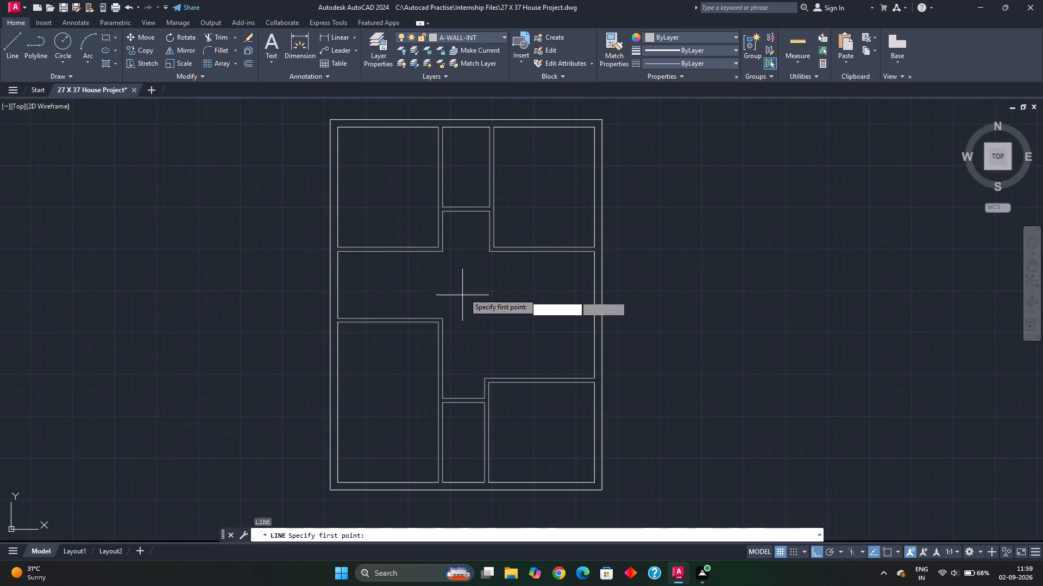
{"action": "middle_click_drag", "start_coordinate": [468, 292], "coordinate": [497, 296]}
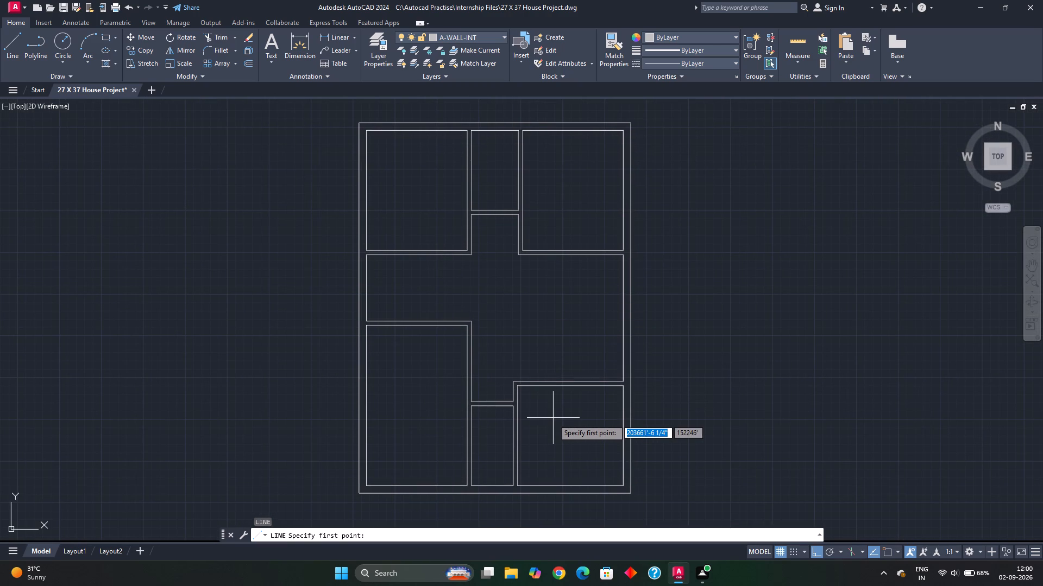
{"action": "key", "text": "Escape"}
Turn on object snapping for the drawing.
{"action": "left_click", "coordinate": [889, 551]}
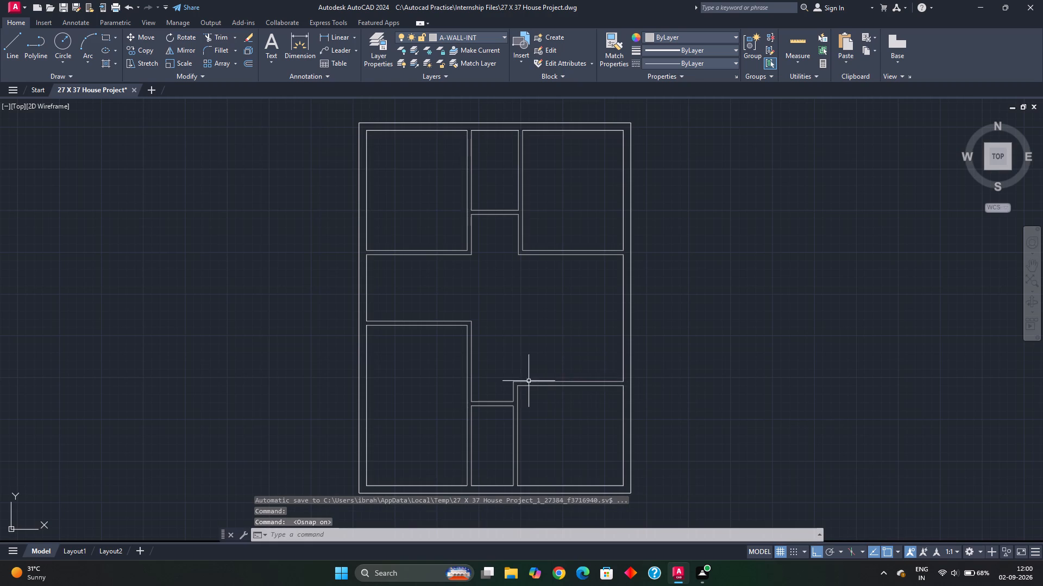
Draw short lines joining the two faces of the lower cross partition at its east and west ends, snapping to the corners.
{"action": "key", "text": "l"}
{"action": "key", "text": "Return"}
{"action": "scroll", "coordinate": [509, 413], "scroll_direction": "up", "scroll_amount": 2}
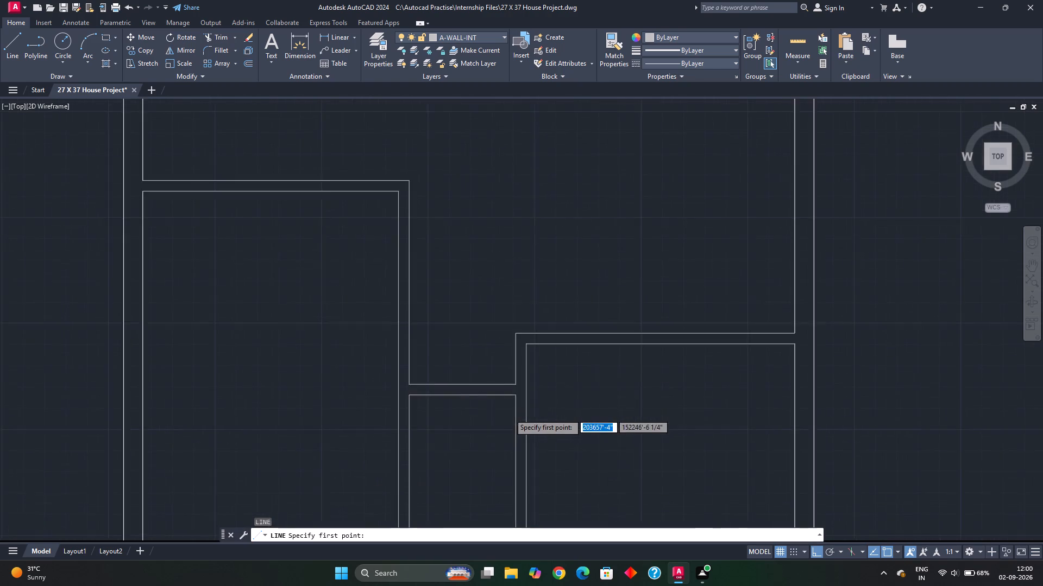
{"action": "scroll", "coordinate": [509, 413], "scroll_direction": "up", "scroll_amount": 1}
{"action": "left_click", "coordinate": [518, 387]}
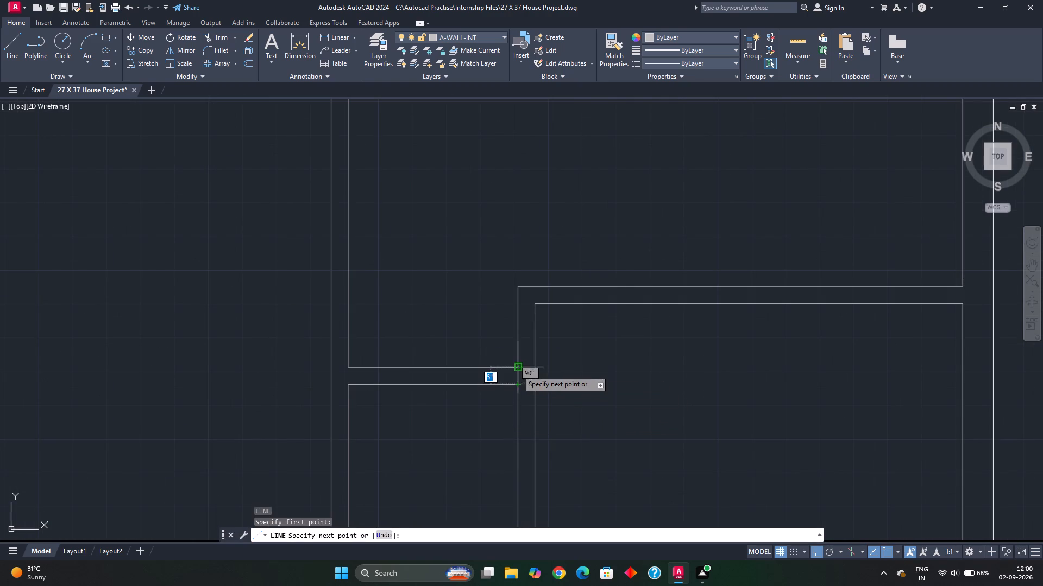
{"action": "left_click", "coordinate": [517, 370]}
{"action": "key", "text": "Escape"}
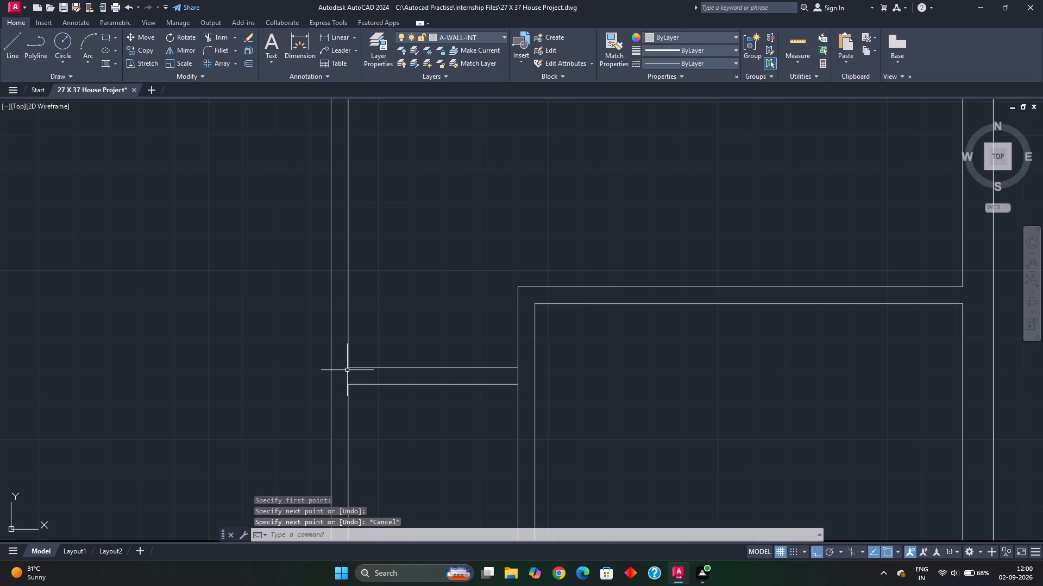
{"action": "key", "text": "space"}
{"action": "left_click", "coordinate": [348, 370]}
{"action": "left_click", "coordinate": [348, 387]}
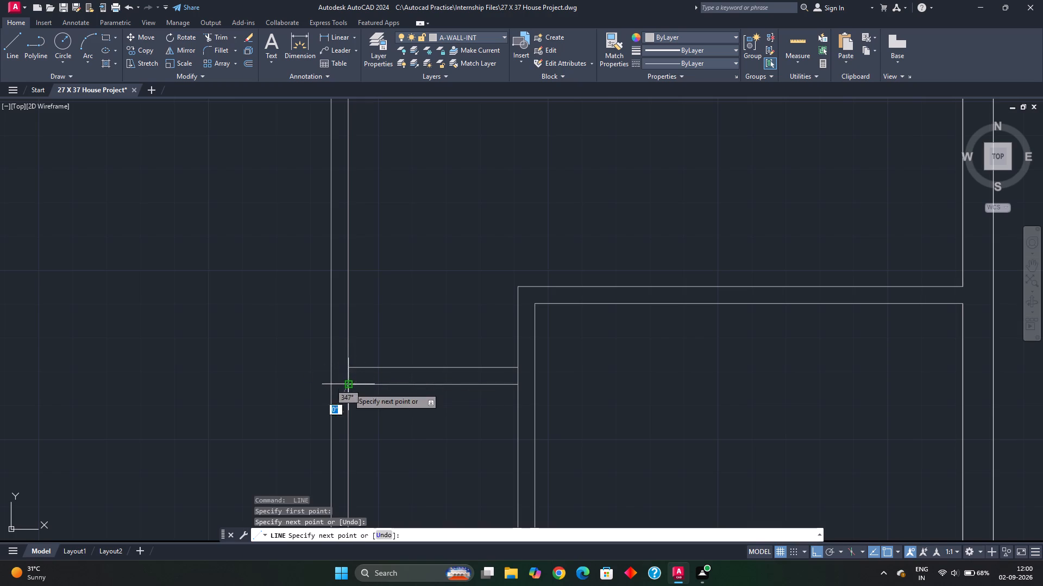
Draw a short line joining the two faces of the southeast room's north partition where it meets the east outer wall.
{"action": "key", "text": "Escape"}
{"action": "key", "text": "grave"}
{"action": "key", "text": "Escape"}
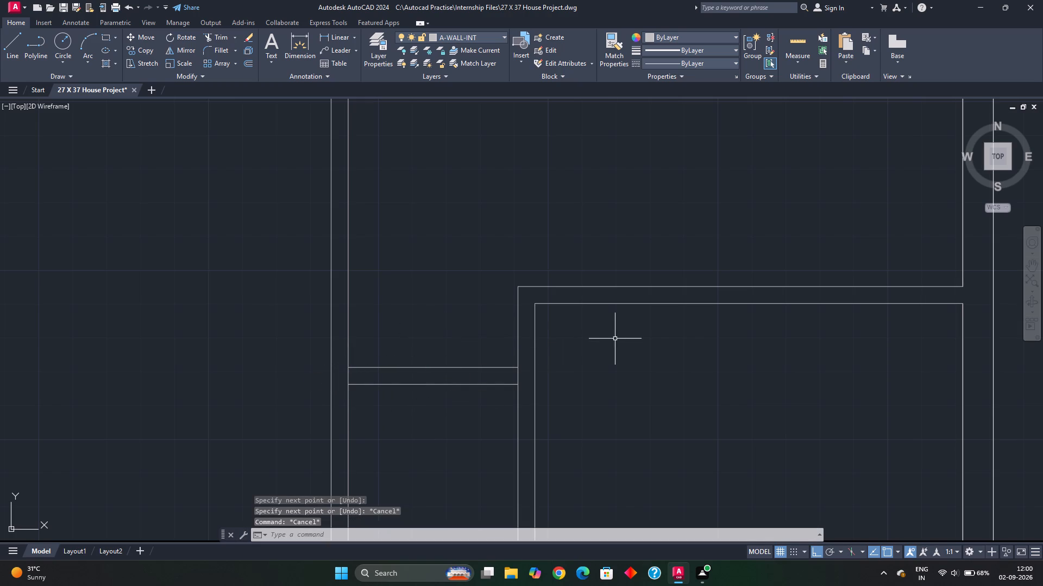
{"action": "middle_click_drag", "start_coordinate": [638, 344], "coordinate": [494, 359]}
{"action": "key", "text": "space"}
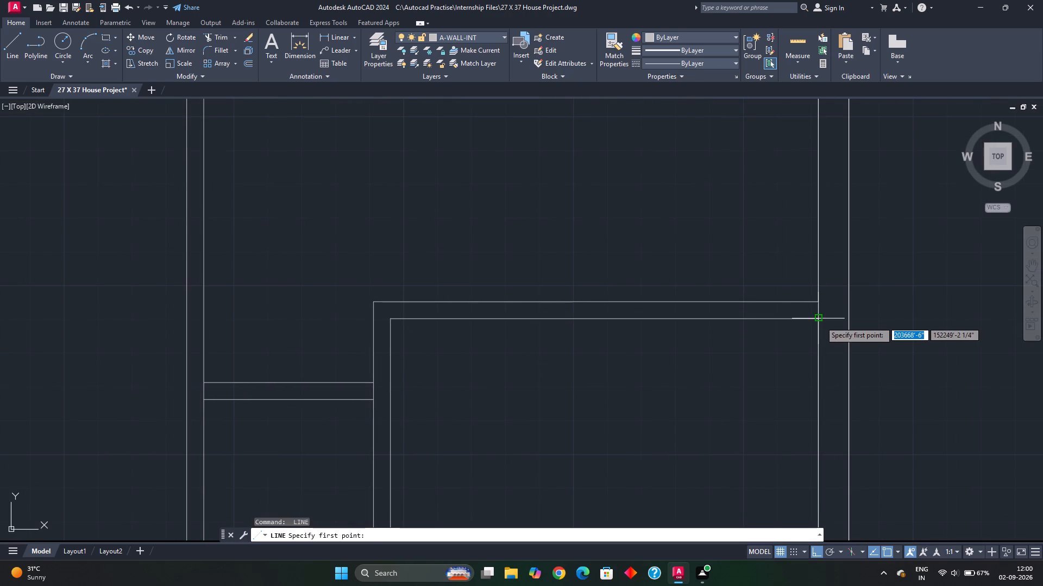
{"action": "left_click", "coordinate": [820, 321]}
{"action": "left_click", "coordinate": [819, 303]}
{"action": "key", "text": "Escape"}
Draw a short line across the northeast room's west partition at its south end, from the room's inside corner to the passage-side face.
{"action": "scroll", "coordinate": [751, 315], "scroll_direction": "down", "scroll_amount": 1}
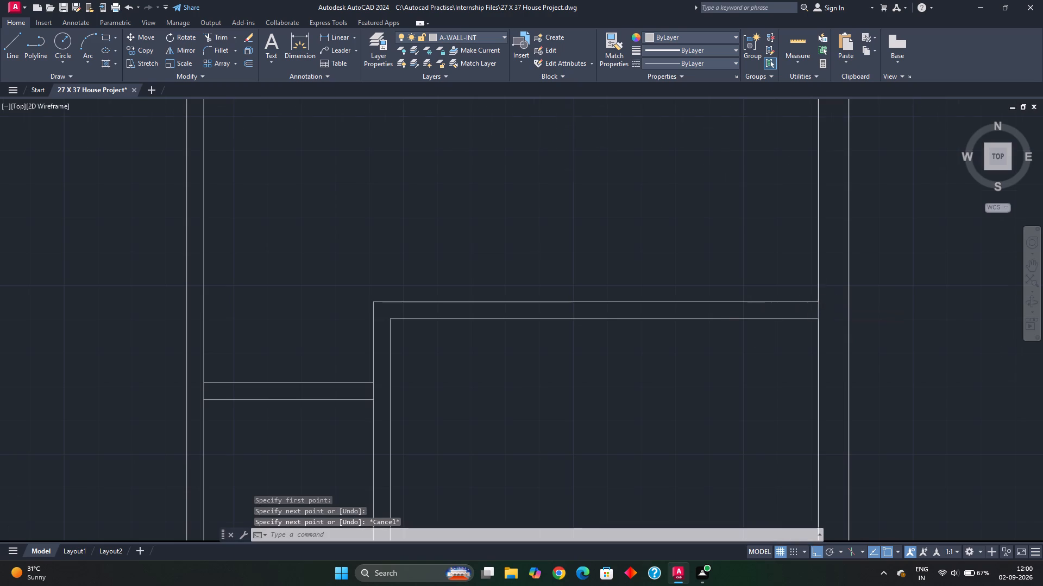
{"action": "scroll", "coordinate": [751, 315], "scroll_direction": "down", "scroll_amount": 1}
{"action": "middle_click_drag", "start_coordinate": [734, 257], "coordinate": [721, 438]}
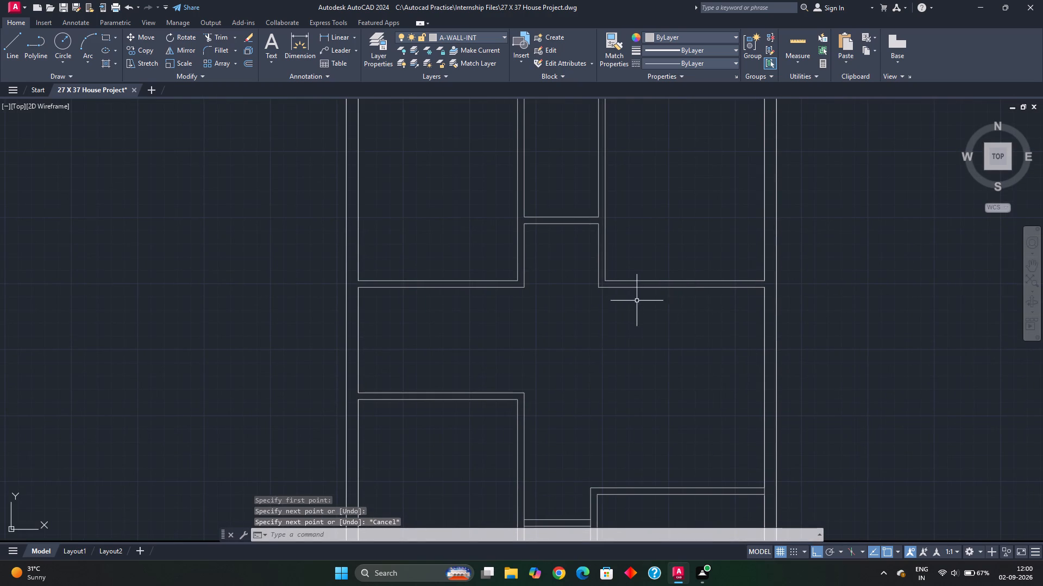
{"action": "scroll", "coordinate": [636, 296], "scroll_direction": "up", "scroll_amount": 1}
{"action": "middle_click_drag", "start_coordinate": [612, 321], "coordinate": [620, 359]}
{"action": "key", "text": "space"}
{"action": "scroll", "coordinate": [598, 332], "scroll_direction": "up", "scroll_amount": 4}
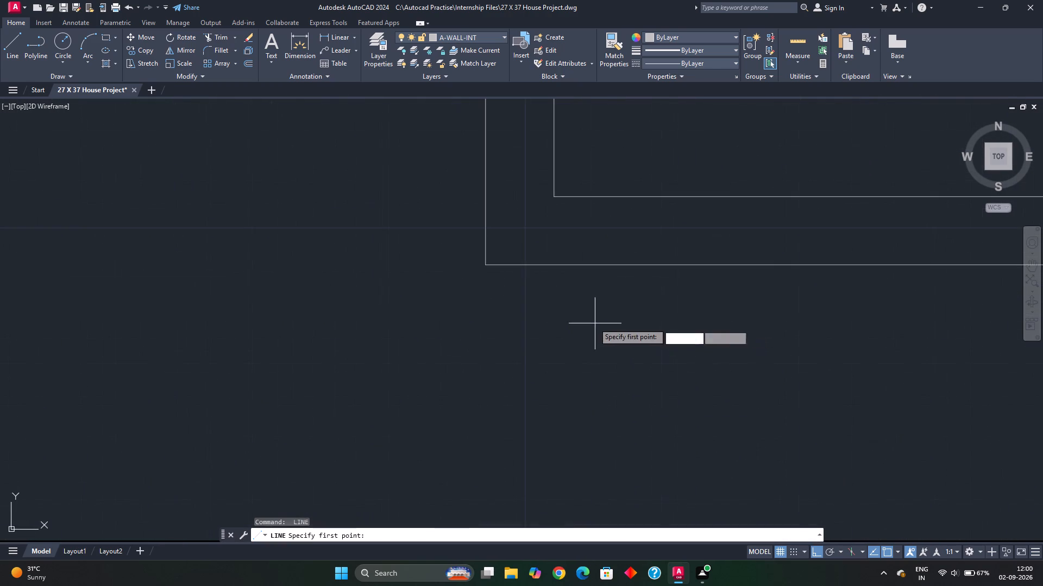
{"action": "middle_click_drag", "start_coordinate": [588, 354], "coordinate": [613, 430]}
{"action": "left_click", "coordinate": [580, 273]}
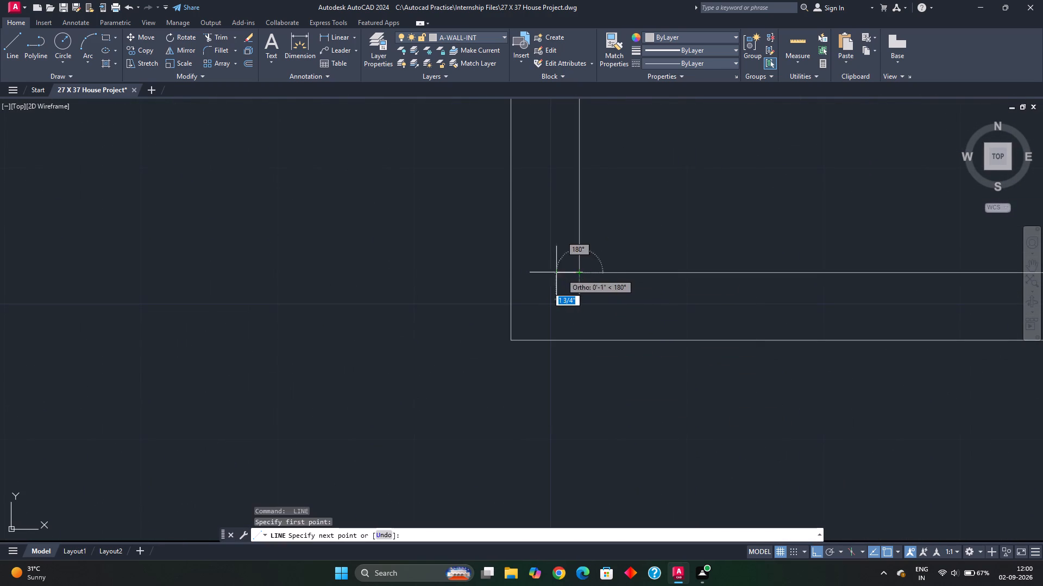
{"action": "left_click", "coordinate": [507, 271]}
{"action": "key", "text": "Escape"}
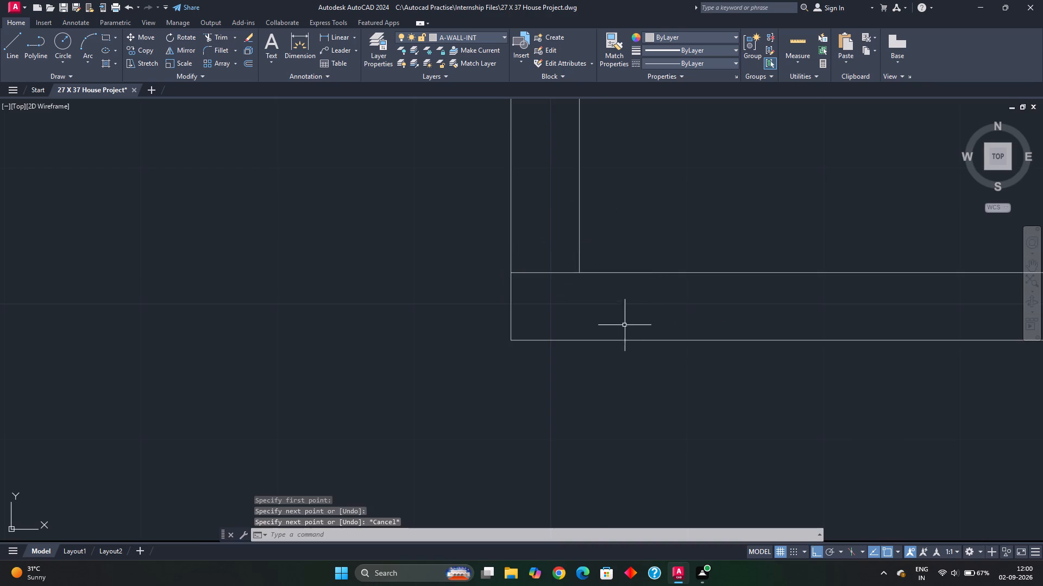
Draw a short line across the northwest room's east partition at its south end, from the room's inside corner to the passage-side face.
{"action": "scroll", "coordinate": [617, 338], "scroll_direction": "down", "scroll_amount": 3}
{"action": "middle_click_drag", "start_coordinate": [519, 394], "coordinate": [621, 373]}
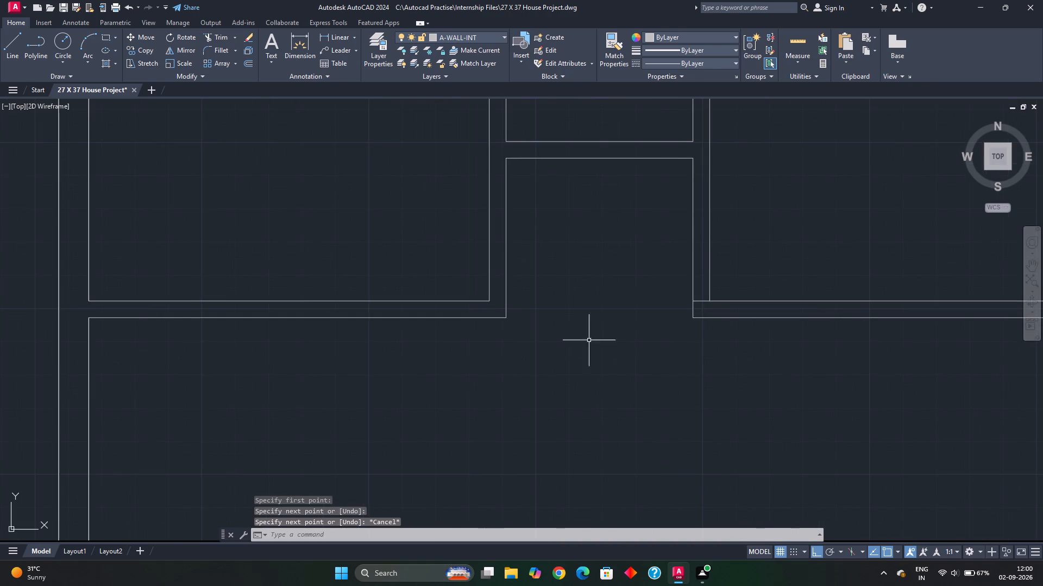
{"action": "scroll", "coordinate": [494, 300], "scroll_direction": "up", "scroll_amount": 2}
{"action": "key", "text": "space"}
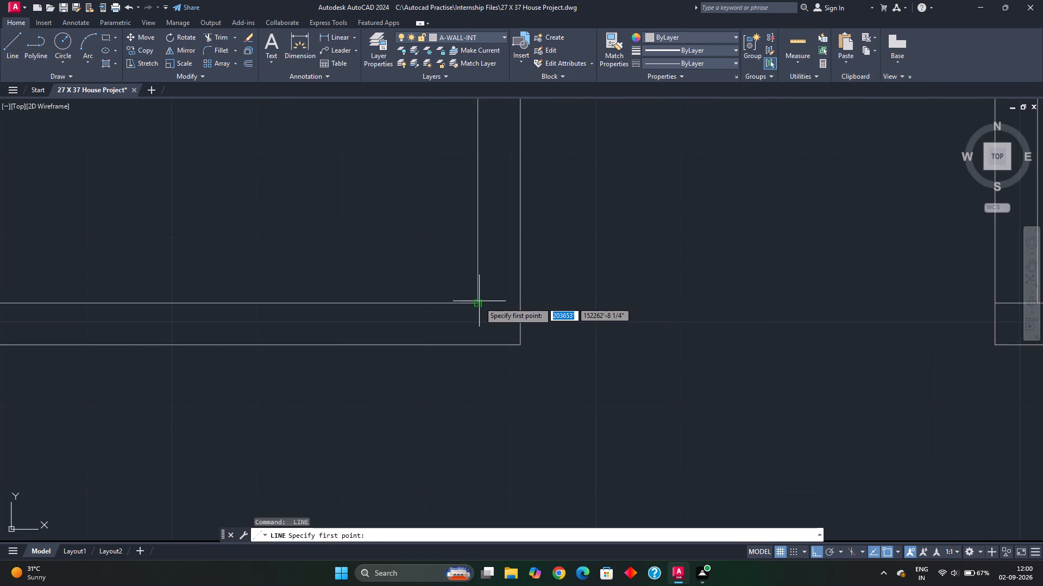
{"action": "left_click", "coordinate": [479, 302]}
{"action": "left_click", "coordinate": [518, 302]}
{"action": "key", "text": "Escape"}
Offset the two end lines of the lower cross partition 6" inward along the partition.
{"action": "scroll", "coordinate": [596, 324], "scroll_direction": "down", "scroll_amount": 4}
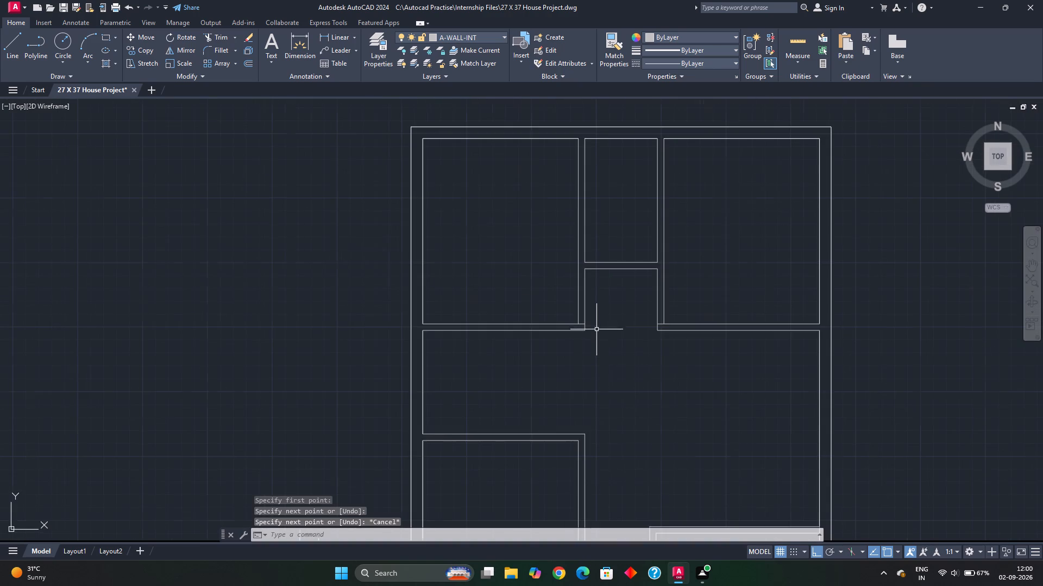
{"action": "middle_click_drag", "start_coordinate": [624, 378], "coordinate": [605, 328]}
{"action": "middle_click_drag", "start_coordinate": [631, 381], "coordinate": [608, 341]}
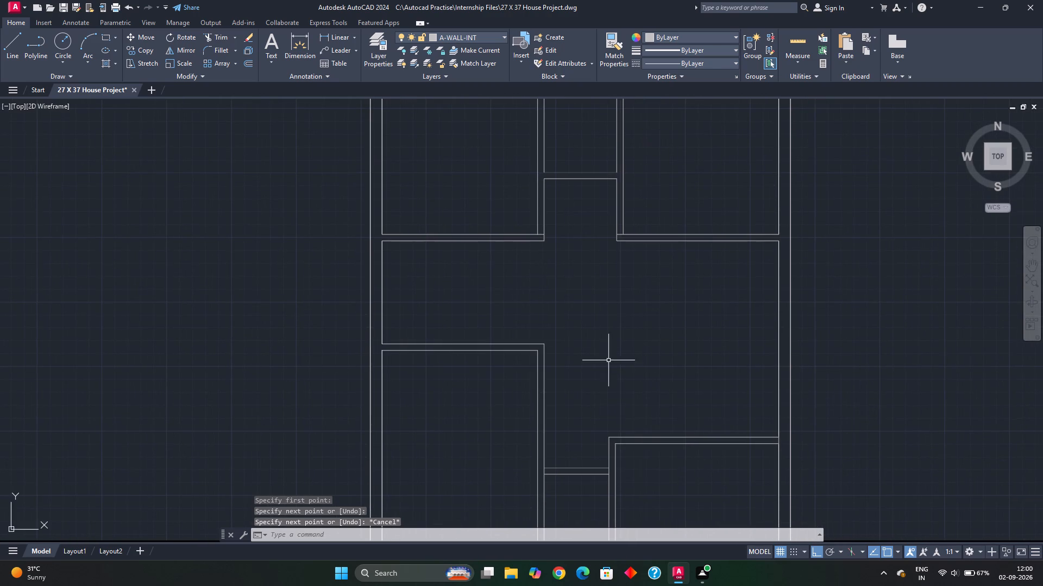
{"action": "middle_click_drag", "start_coordinate": [596, 391], "coordinate": [580, 328]}
{"action": "scroll", "coordinate": [615, 412], "scroll_direction": "up", "scroll_amount": 2}
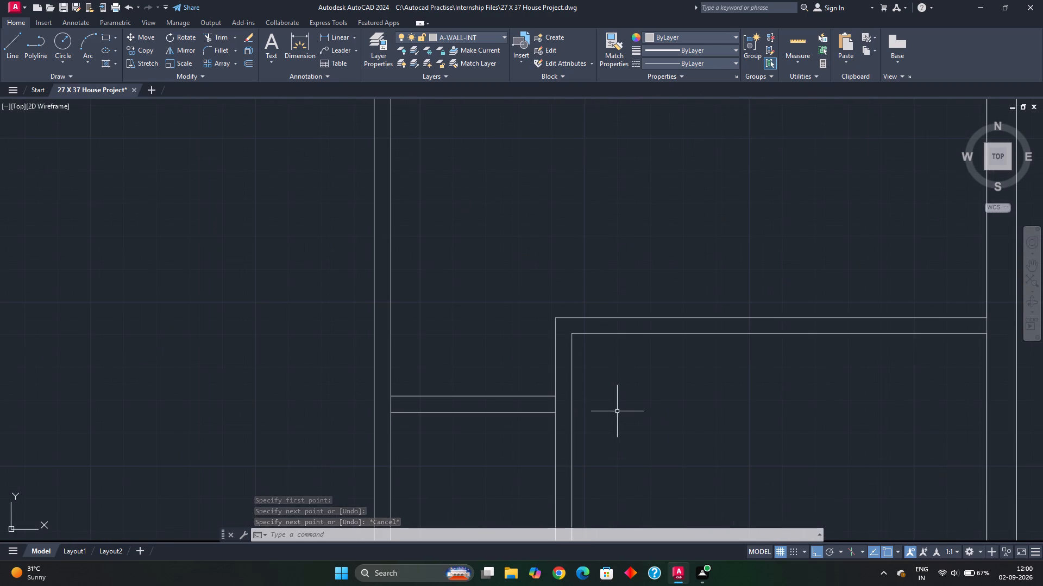
{"action": "key", "text": "Escape"}
{"action": "key", "text": "Escape"}
{"action": "key", "text": "o"}
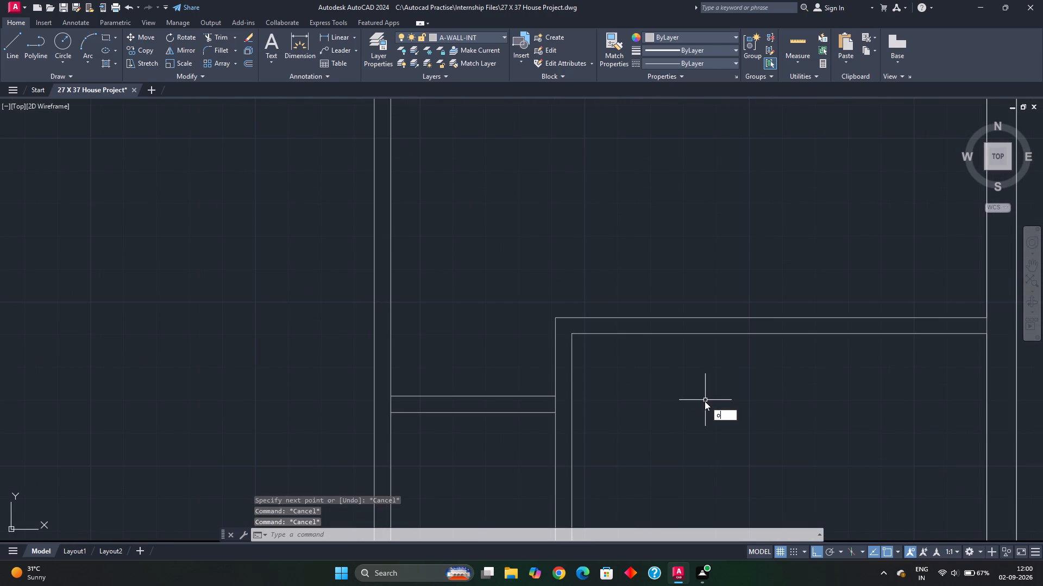
{"action": "key", "text": "Return"}
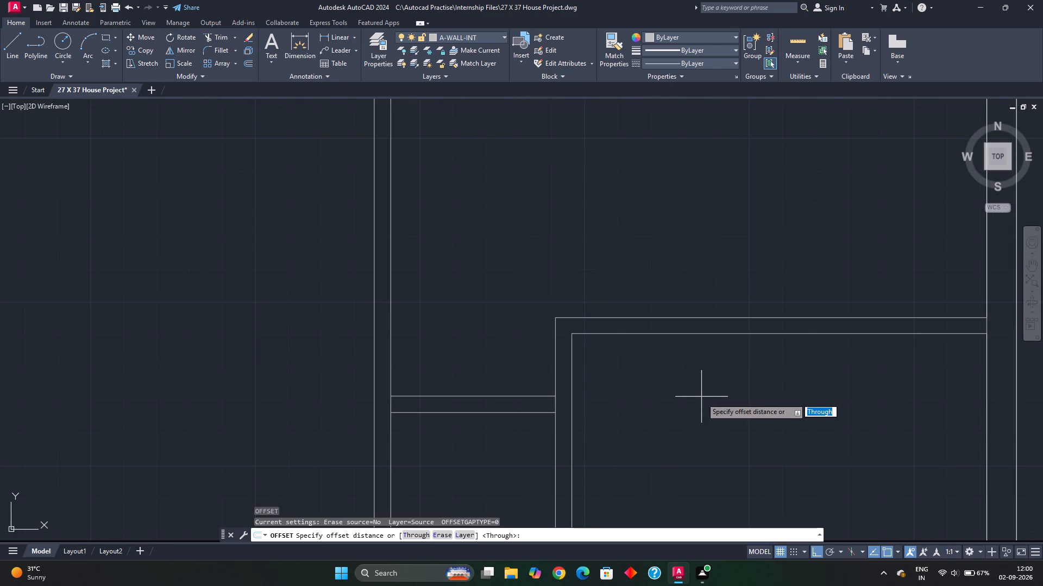
{"action": "key", "text": "6"}
{"action": "key", "text": "shift+quotedbl"}
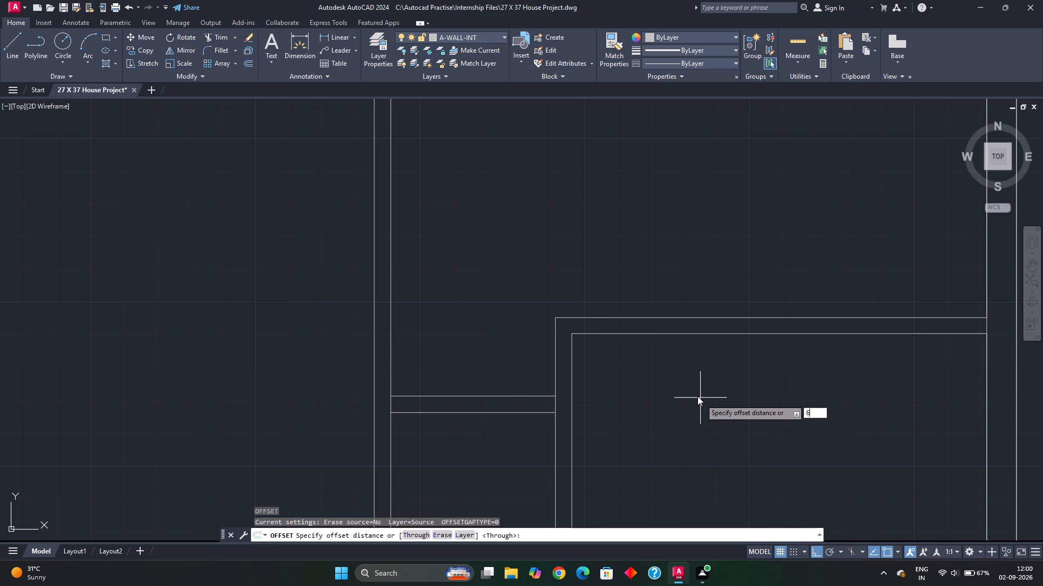
{"action": "key", "text": "Return"}
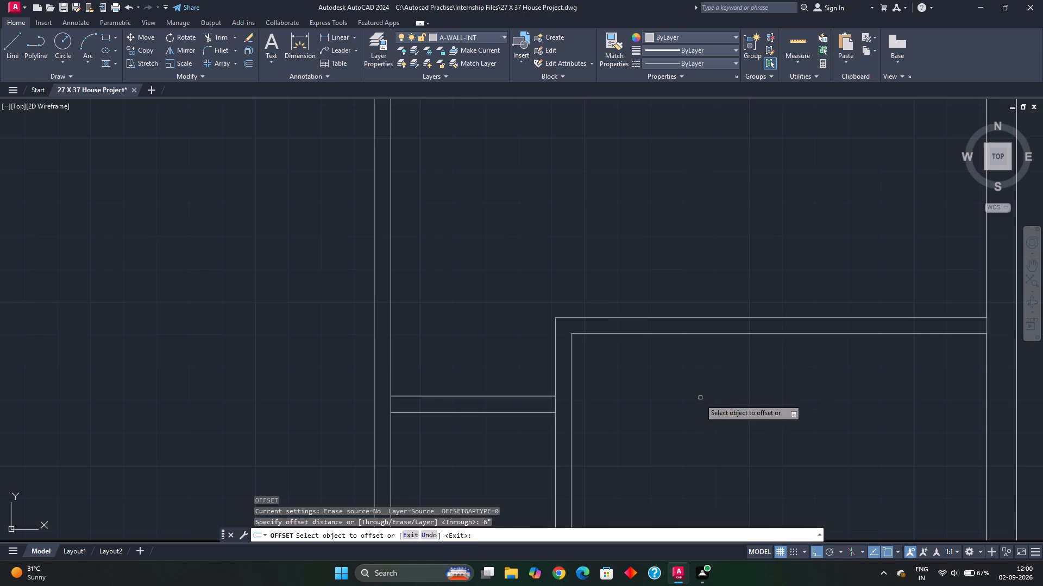
{"action": "left_click", "coordinate": [556, 409]}
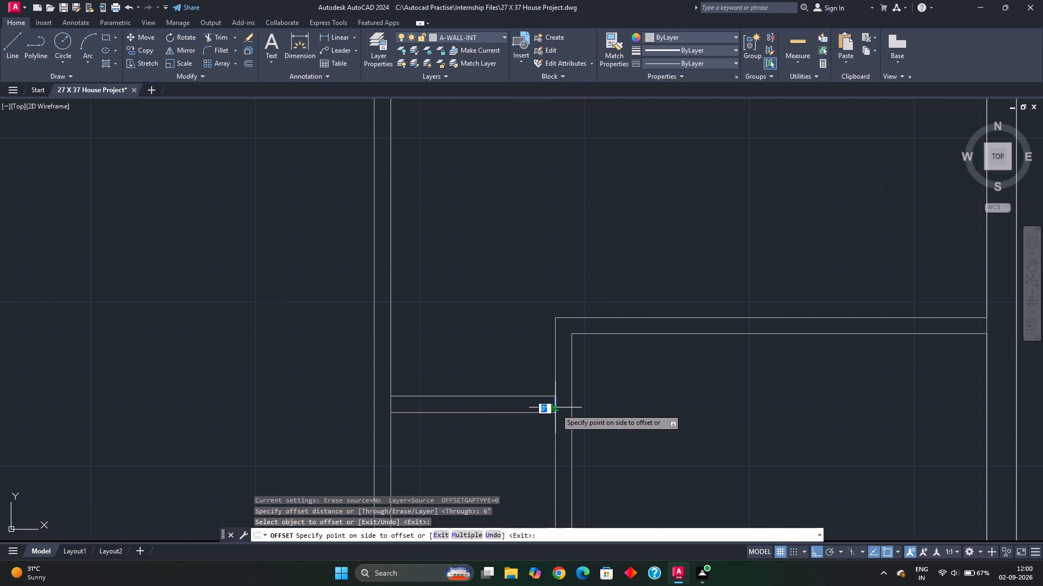
{"action": "left_click", "coordinate": [533, 408]}
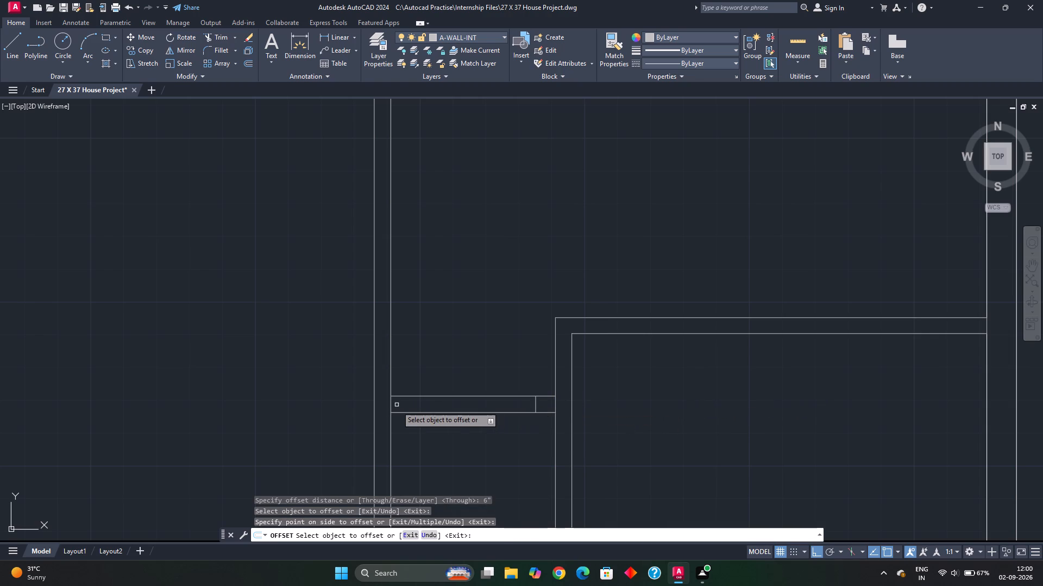
{"action": "left_click", "coordinate": [389, 405]}
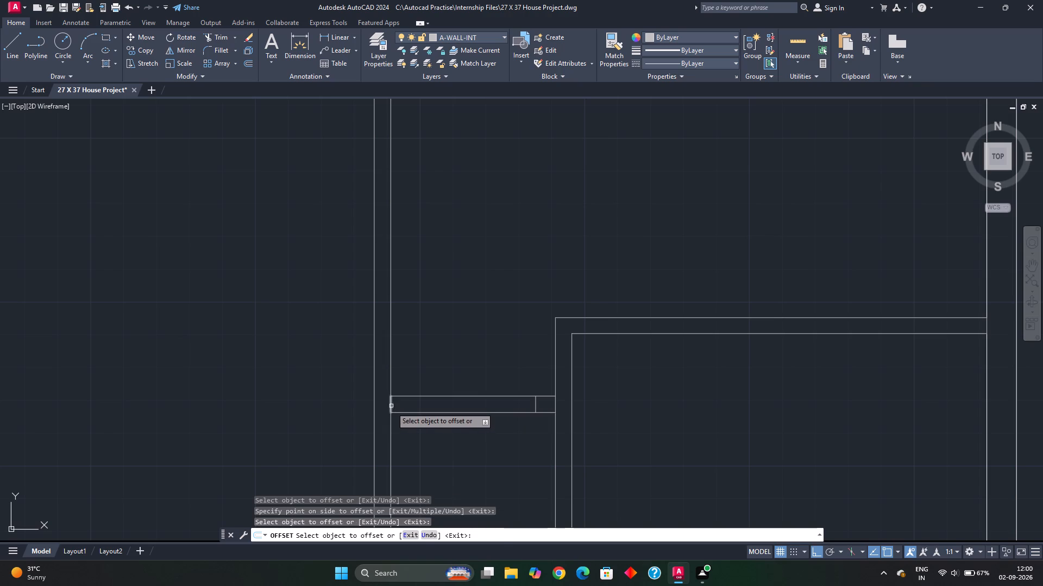
{"action": "left_click", "coordinate": [391, 407]}
{"action": "left_click", "coordinate": [407, 406]}
Offset the line at the east end of the southeast room's north partition 6" to the west.
{"action": "middle_click_drag", "start_coordinate": [689, 402], "coordinate": [465, 408]}
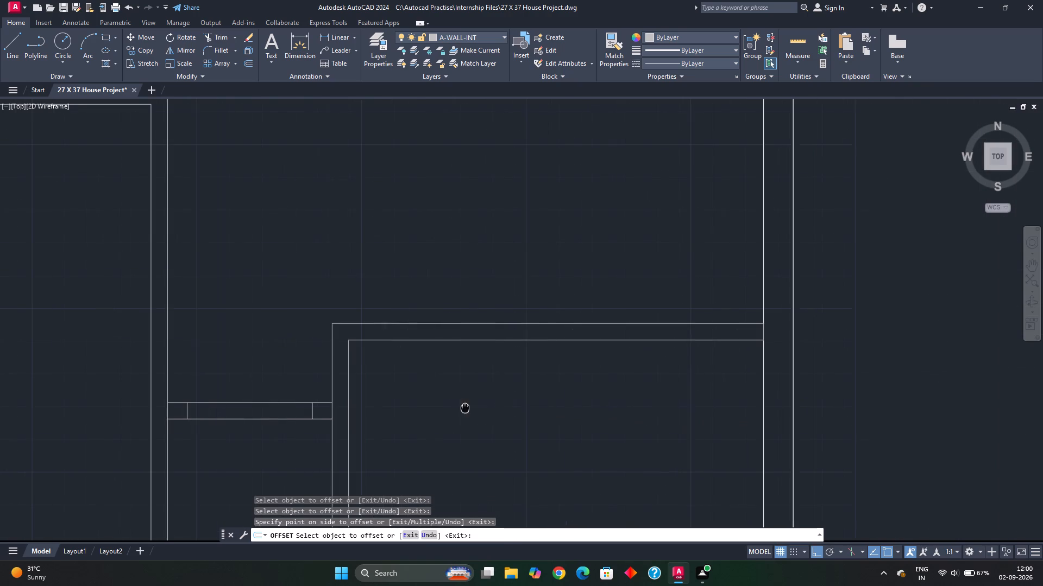
{"action": "left_click", "coordinate": [763, 333]}
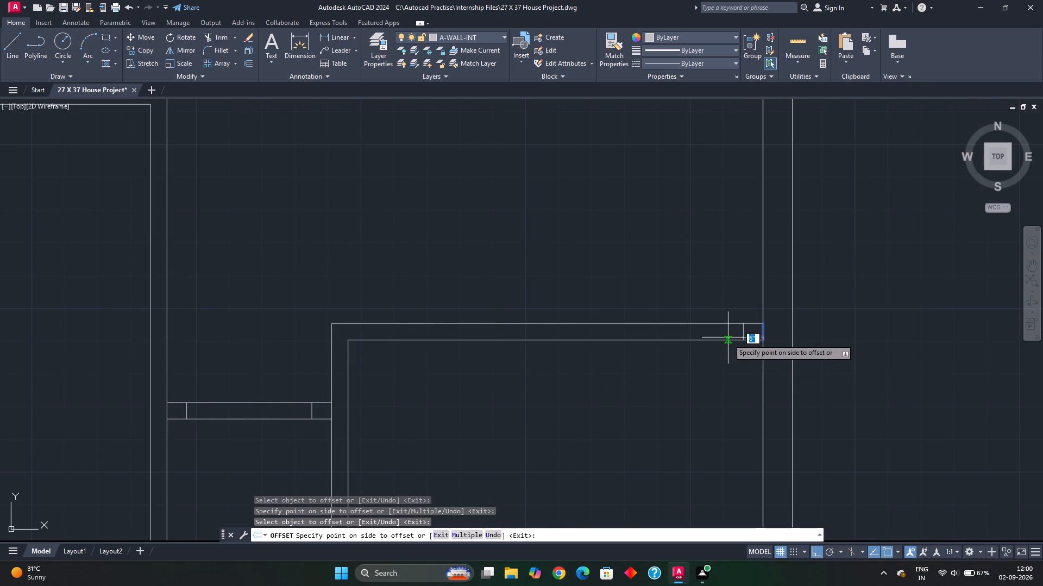
{"action": "left_click", "coordinate": [727, 339]}
Offset the short lines at the south ends of the two partitions flanking the upper passage 6" to the north.
{"action": "scroll", "coordinate": [668, 302], "scroll_direction": "down", "scroll_amount": 2}
{"action": "middle_click_drag", "start_coordinate": [671, 282], "coordinate": [668, 426]}
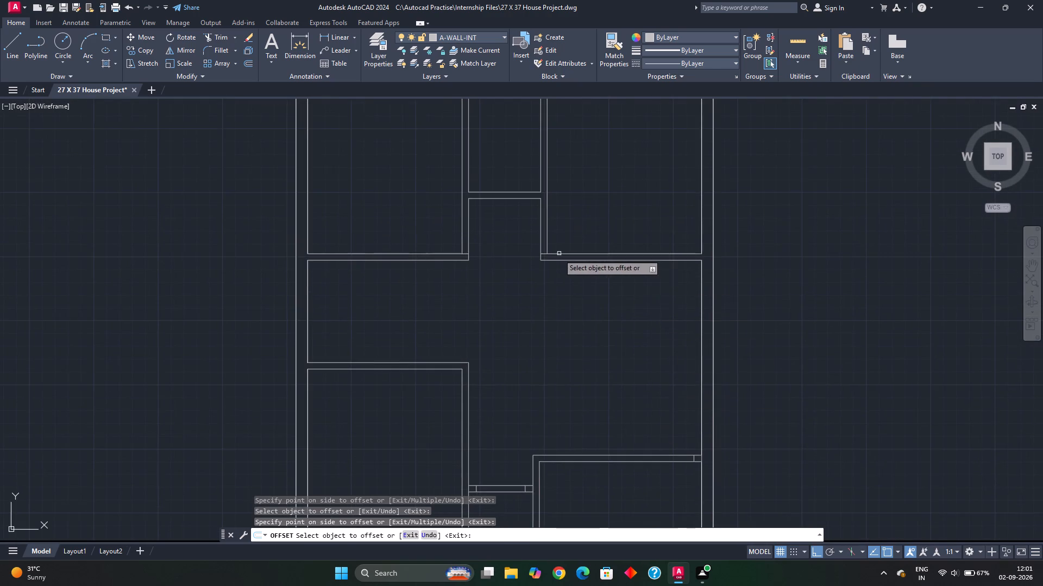
{"action": "scroll", "coordinate": [557, 254], "scroll_direction": "up", "scroll_amount": 2}
{"action": "left_click", "coordinate": [523, 254]}
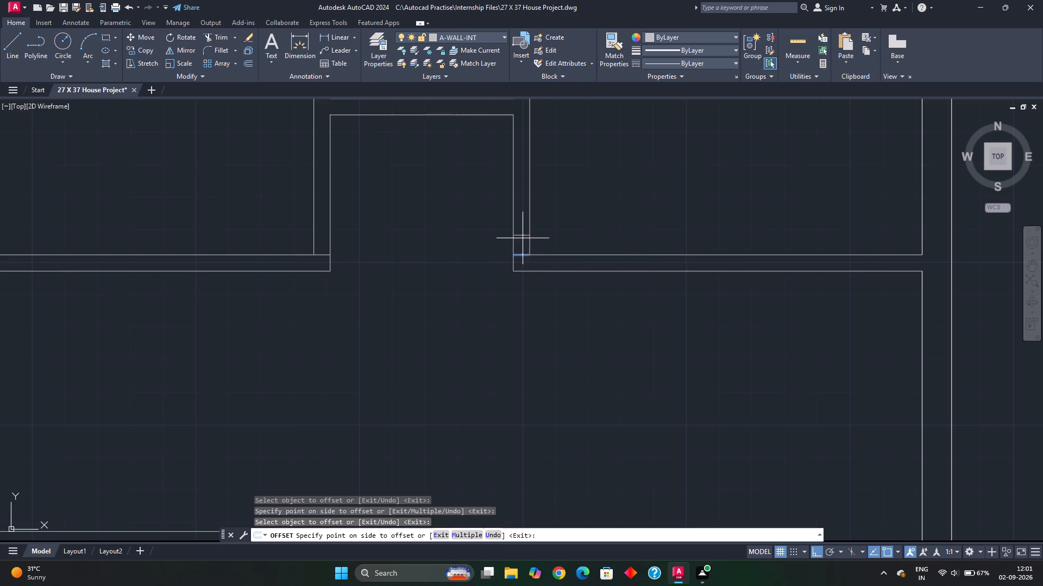
{"action": "left_click", "coordinate": [523, 239]}
{"action": "scroll", "coordinate": [521, 245], "scroll_direction": "down", "scroll_amount": 1}
{"action": "middle_click_drag", "start_coordinate": [520, 260], "coordinate": [708, 349]}
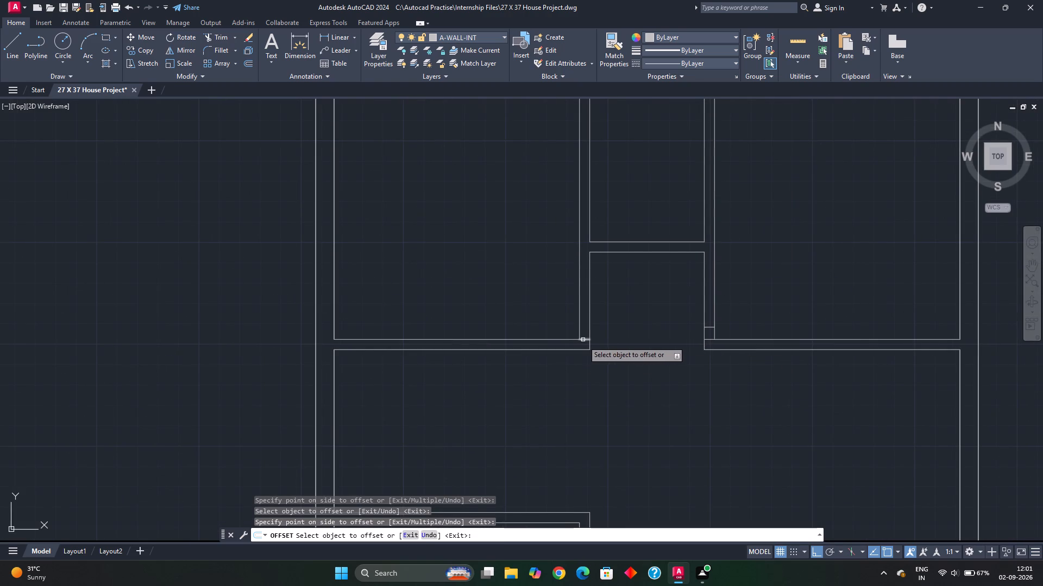
{"action": "left_click", "coordinate": [583, 341]}
{"action": "left_click", "coordinate": [584, 332]}
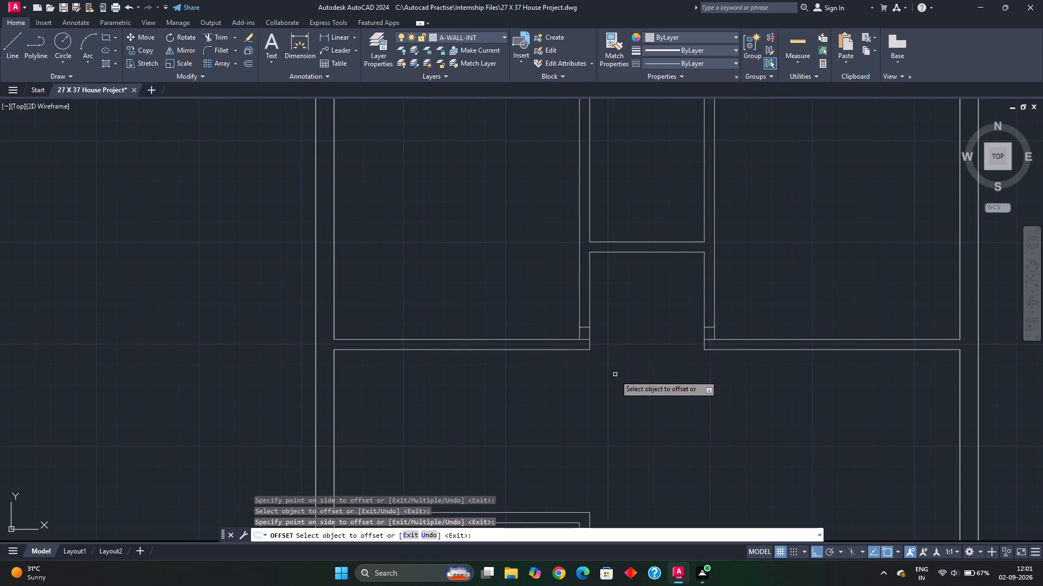
{"action": "scroll", "coordinate": [657, 421], "scroll_direction": "down", "scroll_amount": 1}
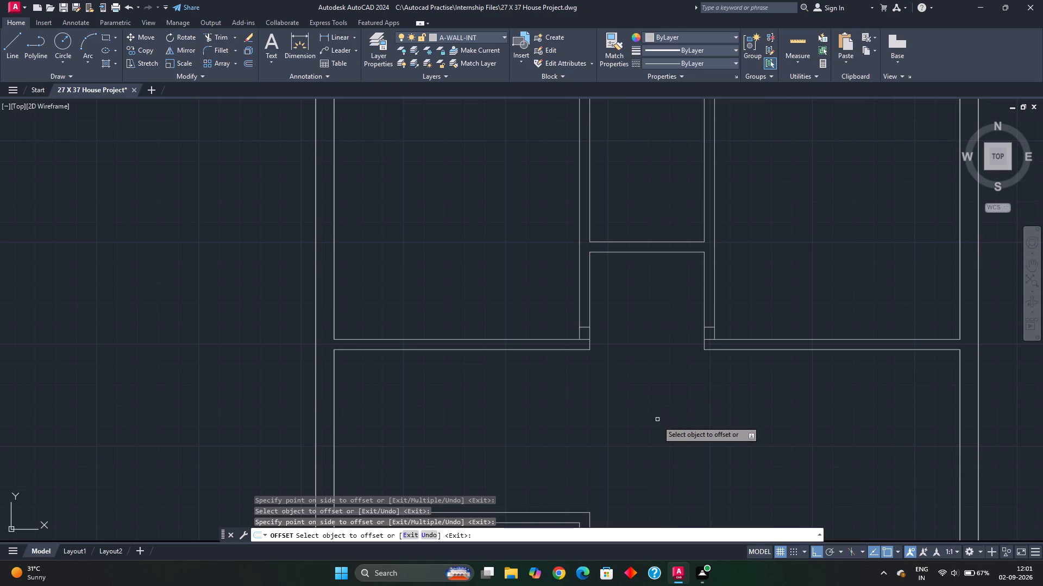
{"action": "scroll", "coordinate": [657, 421], "scroll_direction": "down", "scroll_amount": 1}
{"action": "middle_click_drag", "start_coordinate": [658, 418], "coordinate": [642, 329]}
{"action": "key", "text": "Escape"}
{"action": "key", "text": "Escape"}
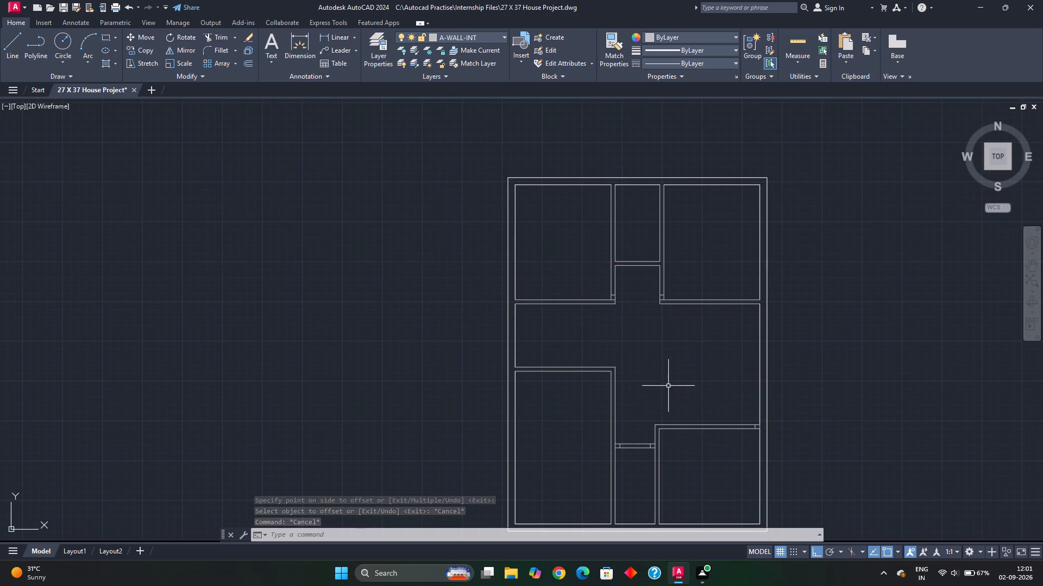
Measure the opening between the two offset lines in the lower cross partition.
{"action": "scroll", "coordinate": [648, 453], "scroll_direction": "up", "scroll_amount": 3}
{"action": "left_click", "coordinate": [801, 43]}
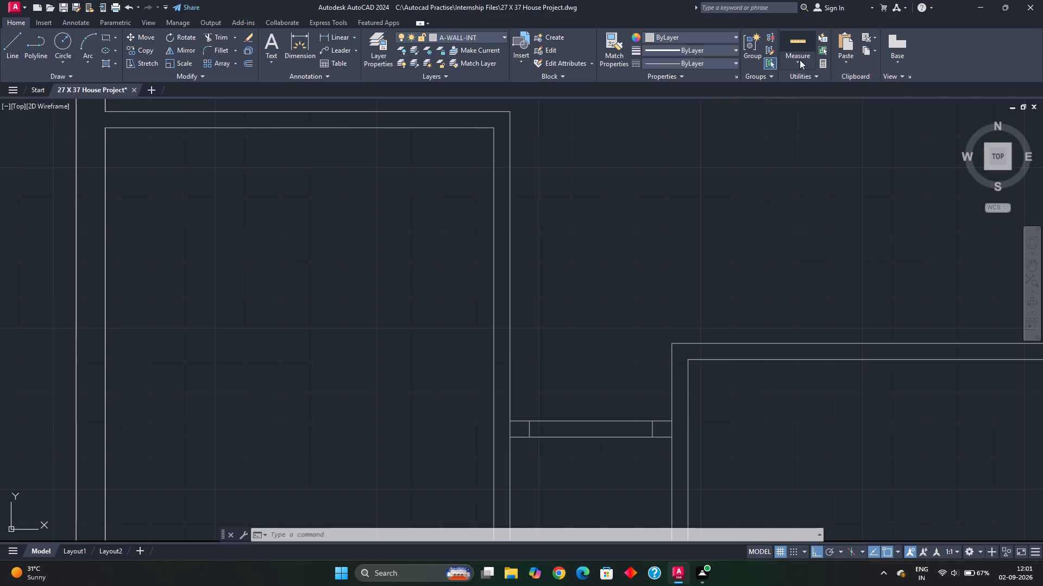
{"action": "scroll", "coordinate": [614, 436], "scroll_direction": "up", "scroll_amount": 3}
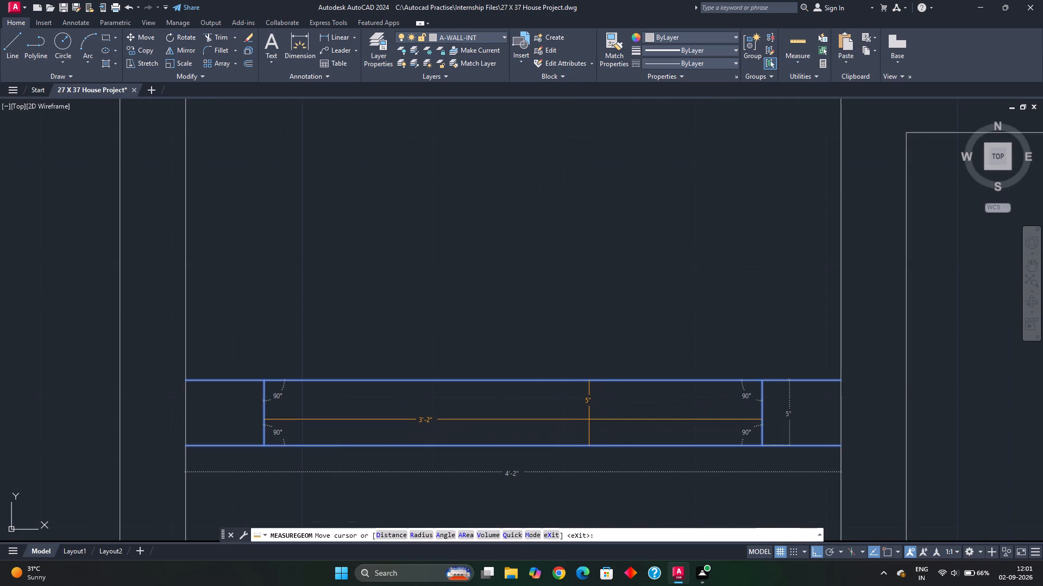
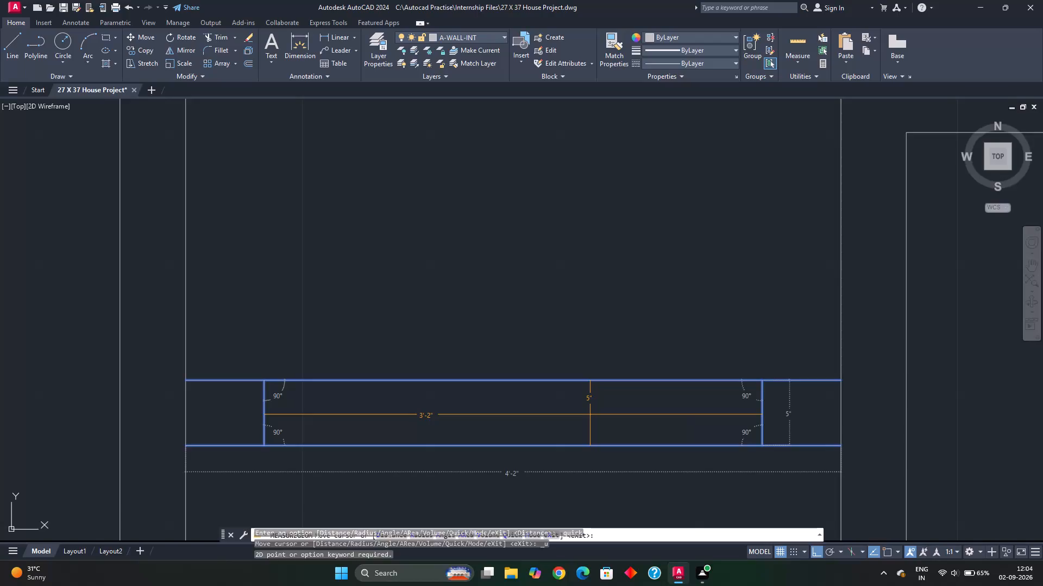
Undo the recent 6" partition offsets and the line drawn before them.
{"action": "key", "text": "Escape"}
{"action": "key", "text": "Escape"}
{"action": "scroll", "coordinate": [619, 390], "scroll_direction": "down", "scroll_amount": 2}
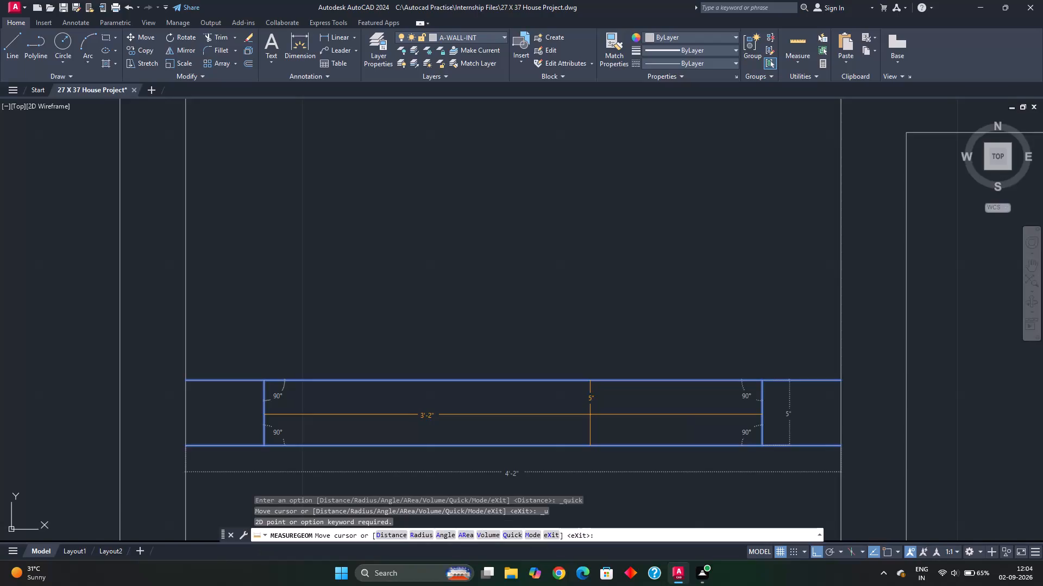
{"action": "scroll", "coordinate": [619, 390], "scroll_direction": "down", "scroll_amount": 2}
{"action": "key", "text": "Escape"}
{"action": "middle_click_drag", "start_coordinate": [631, 342], "coordinate": [622, 356]}
{"action": "scroll", "coordinate": [626, 349], "scroll_direction": "down", "scroll_amount": 1}
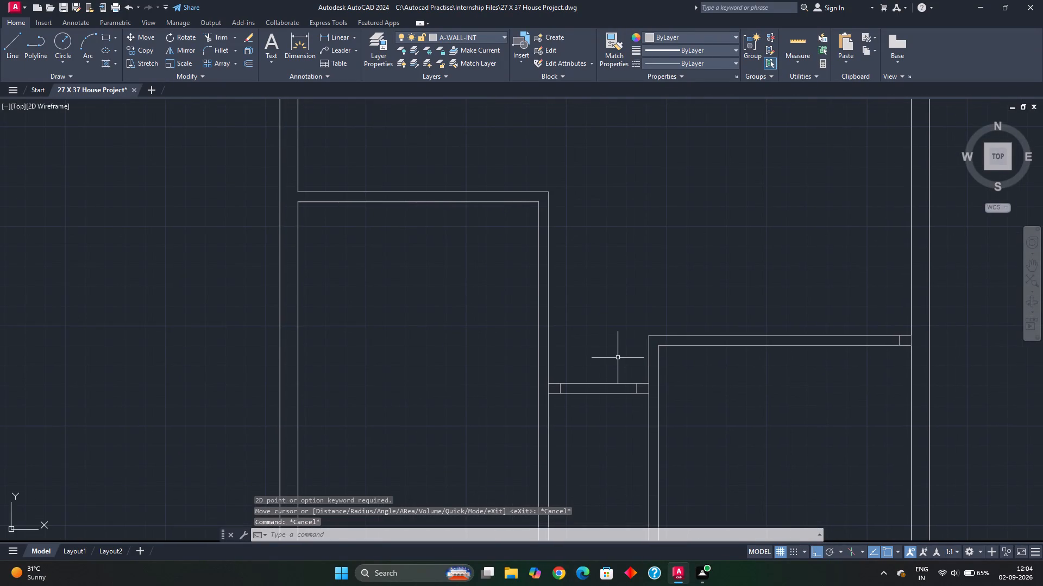
{"action": "key", "text": "ctrl+z"}
{"action": "key", "text": "ctrl+z"}
{"action": "key", "text": "ctrl+z"}
{"action": "key", "text": "ctrl+z"}
{"action": "key", "text": "ctrl+z"}
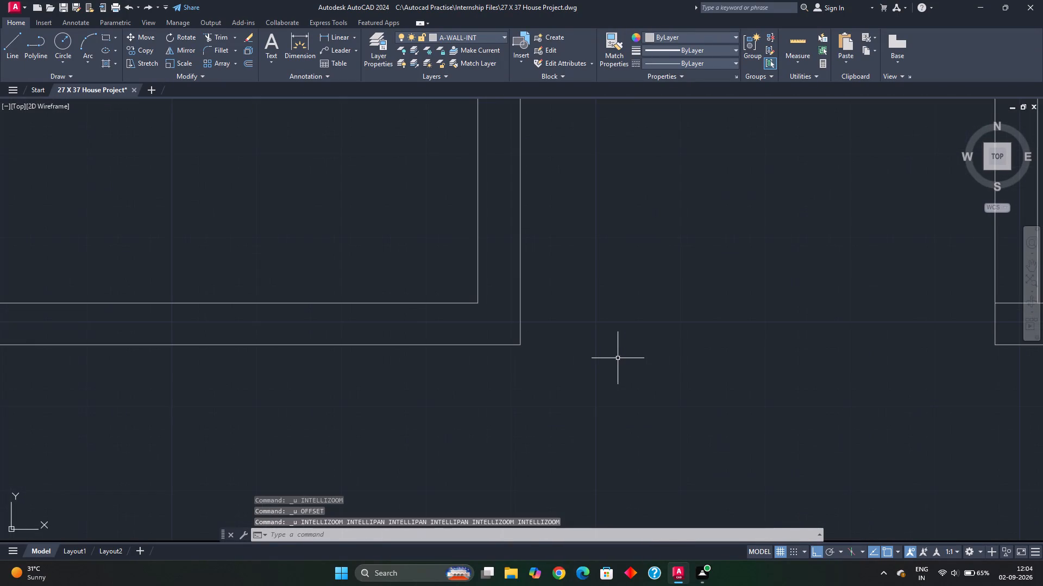
{"action": "scroll", "coordinate": [623, 371], "scroll_direction": "down", "scroll_amount": 5}
{"action": "middle_click_drag", "start_coordinate": [642, 406], "coordinate": [638, 366]}
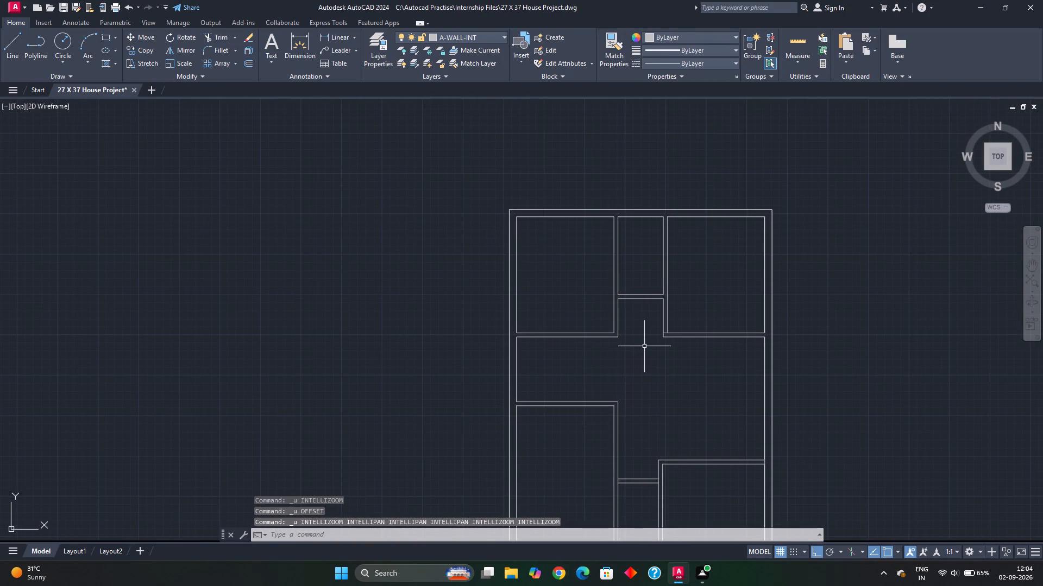
{"action": "key", "text": "ctrl+z"}
{"action": "key", "text": "ctrl+z"}
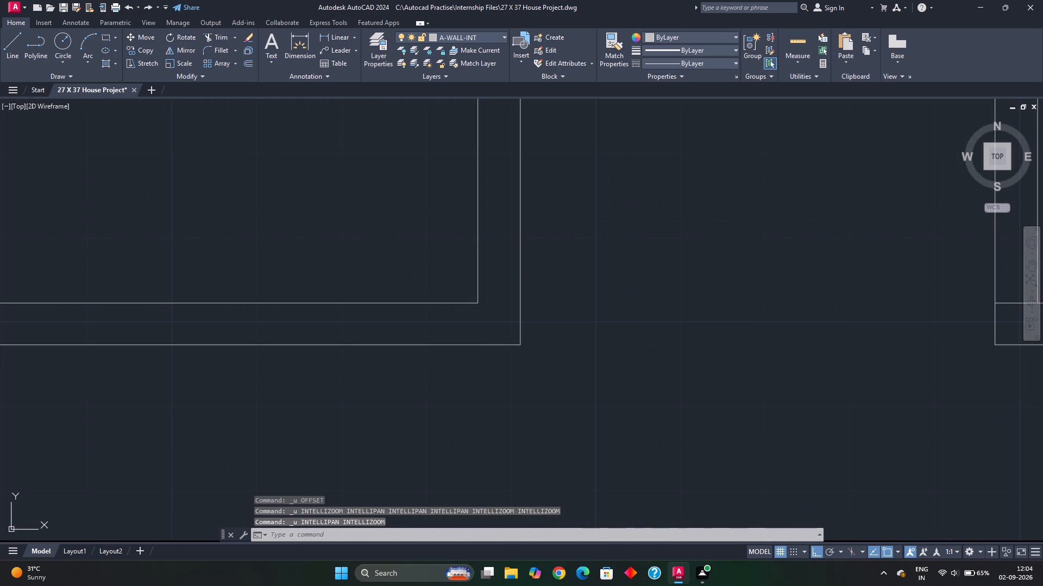
{"action": "key", "text": "ctrl+z"}
{"action": "key", "text": "ctrl+z"}
Draw a short line across the lower cross partition, joining the midpoints of its two wall lines.
{"action": "scroll", "coordinate": [625, 383], "scroll_direction": "down", "scroll_amount": 3}
{"action": "middle_click_drag", "start_coordinate": [625, 400], "coordinate": [611, 344]}
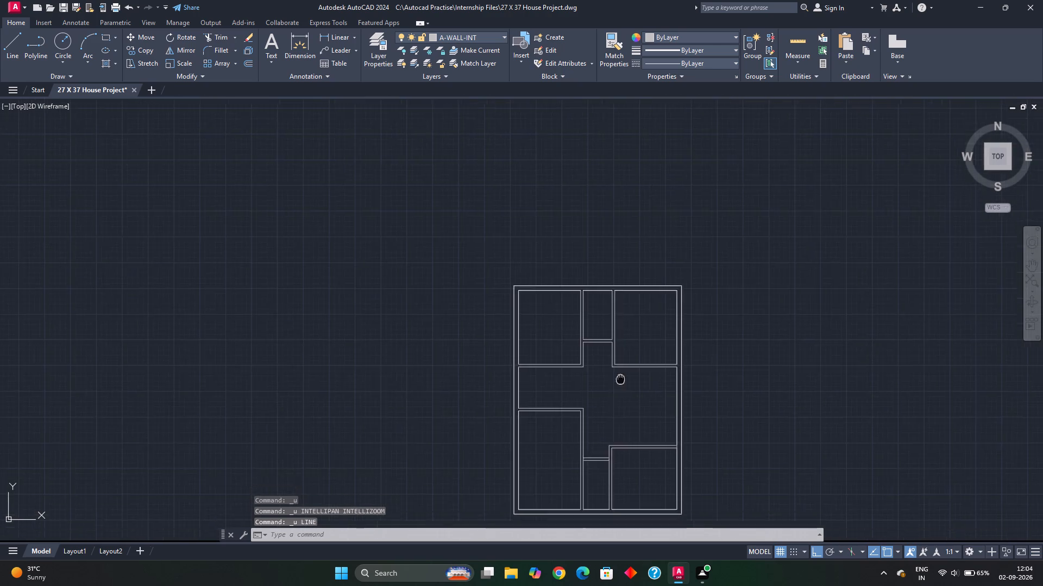
{"action": "middle_click_drag", "start_coordinate": [611, 344], "coordinate": [597, 290]}
{"action": "scroll", "coordinate": [570, 390], "scroll_direction": "up", "scroll_amount": 3}
{"action": "key", "text": "l"}
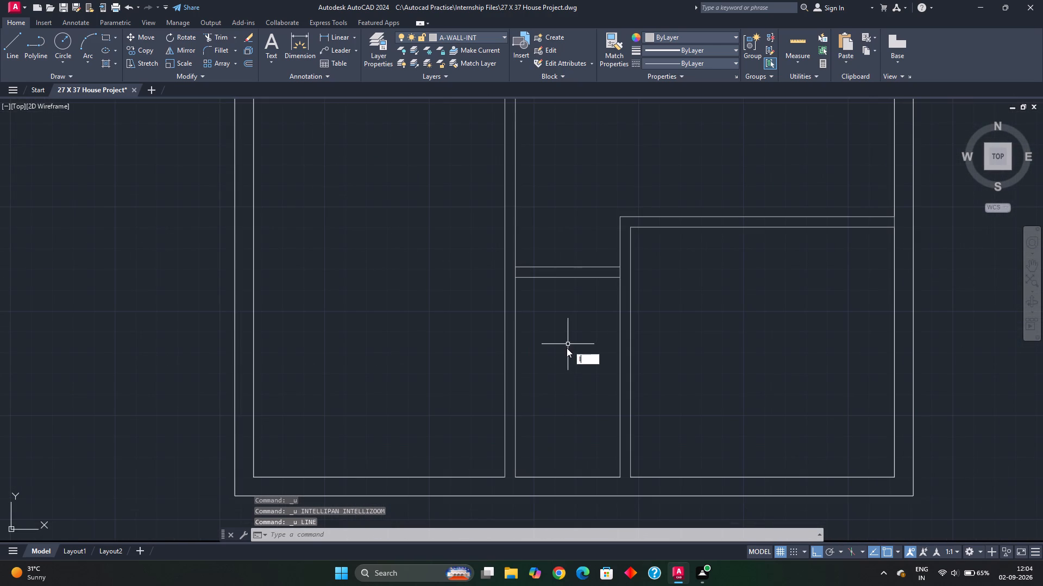
{"action": "key", "text": "Return"}
{"action": "scroll", "coordinate": [556, 278], "scroll_direction": "up", "scroll_amount": 3}
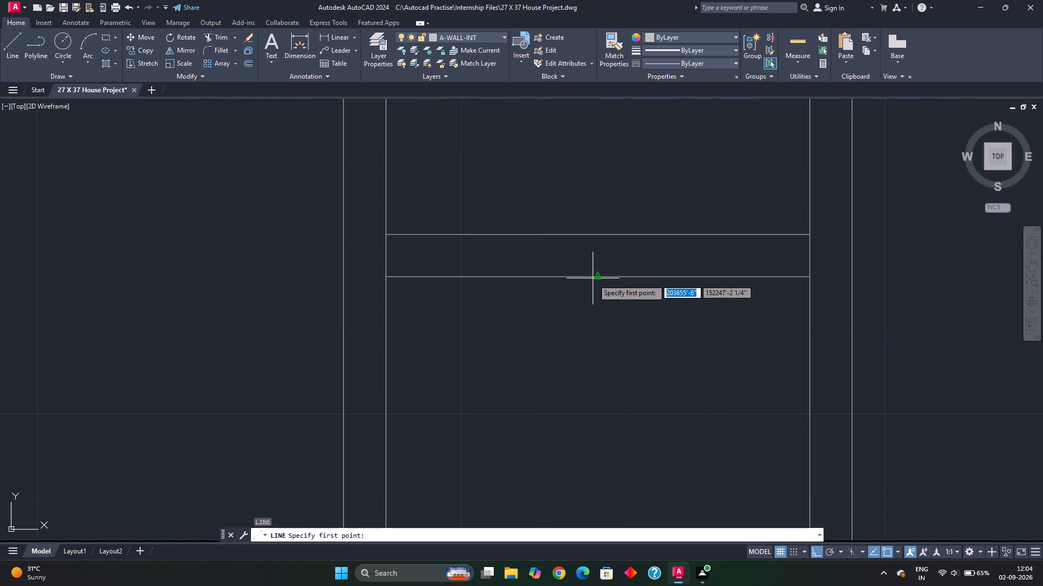
{"action": "left_click", "coordinate": [595, 277]}
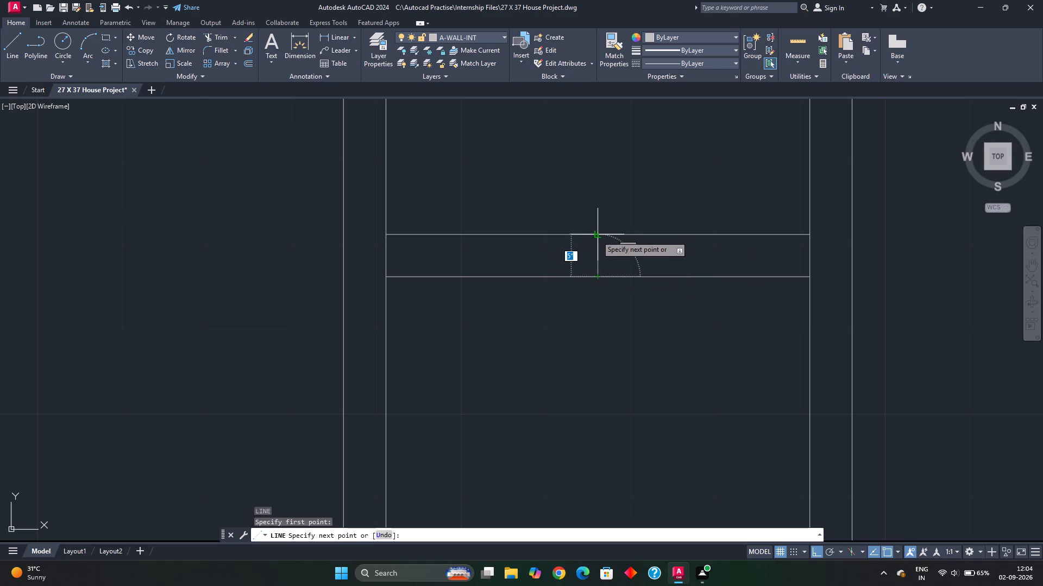
{"action": "left_click", "coordinate": [596, 235]}
{"action": "key", "text": "grave"}
{"action": "key", "text": "Escape"}
Offset the midpoint line of the lower cross partition 21" to the east and to the west.
{"action": "left_click", "coordinate": [631, 260]}
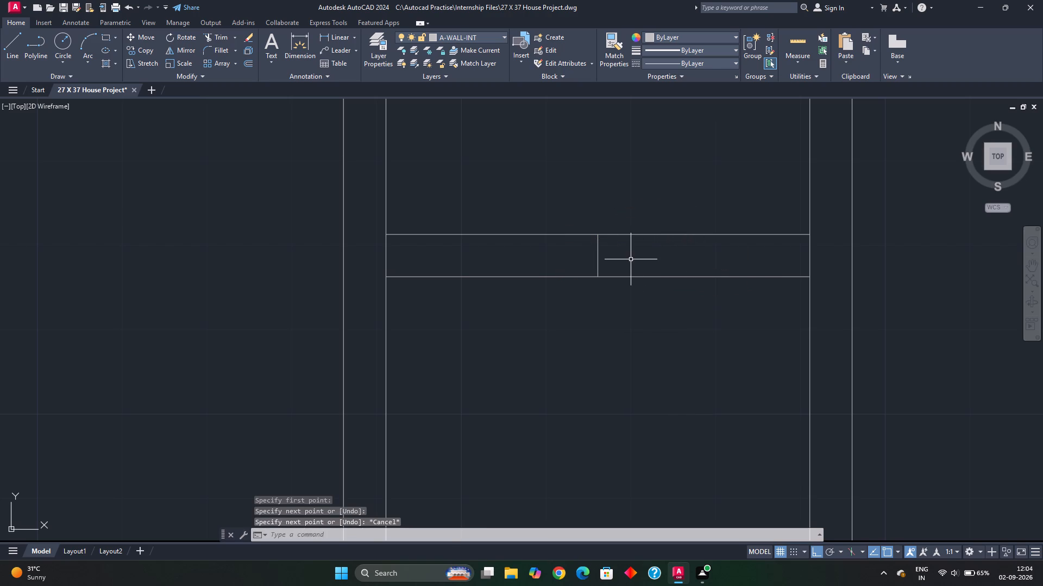
{"action": "left_click", "coordinate": [587, 259]}
{"action": "key", "text": "o"}
{"action": "key", "text": "Return"}
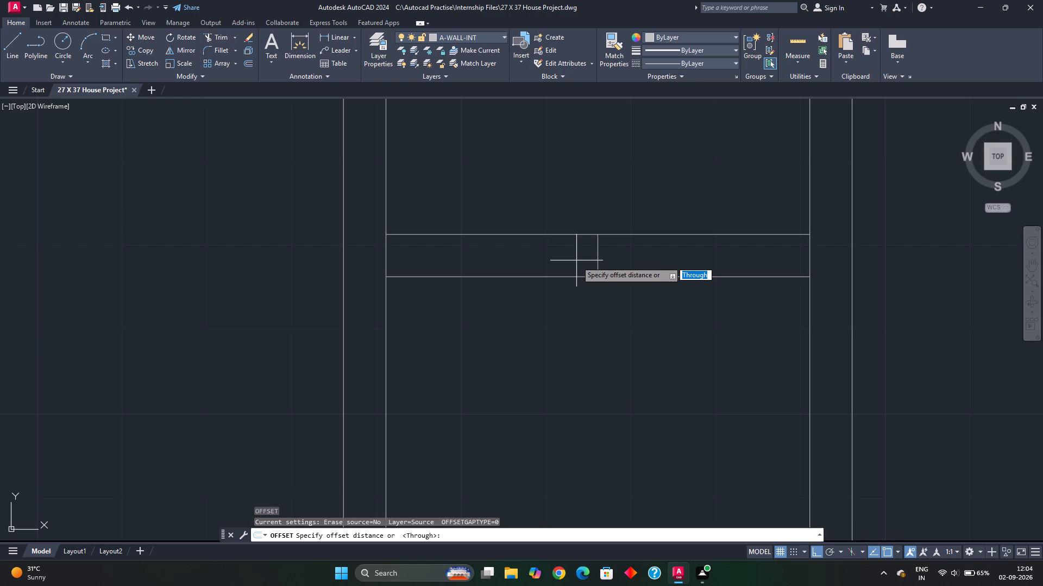
{"action": "key", "text": "1"}
{"action": "key", "text": "apostrophe"}
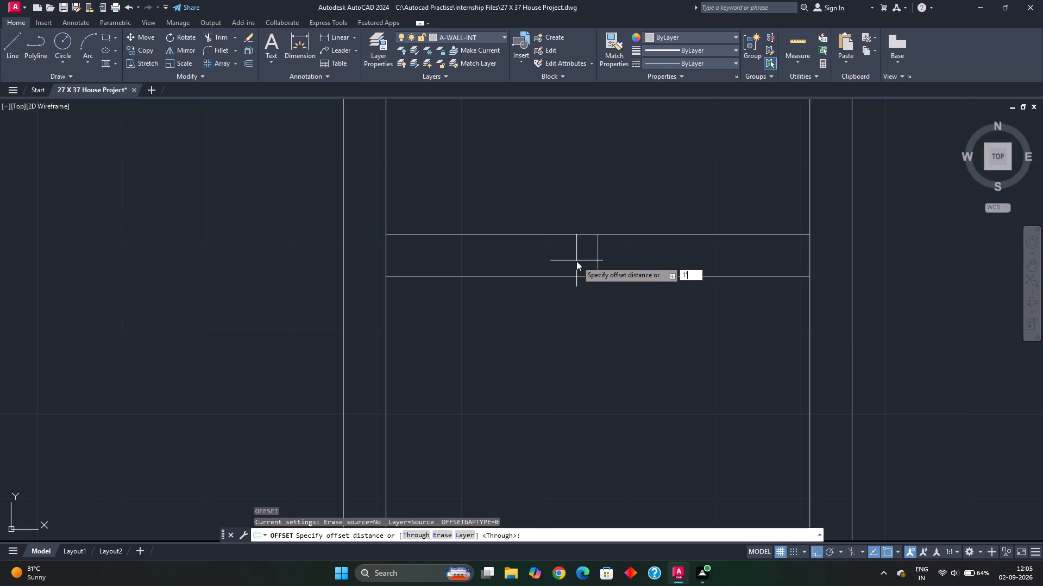
{"action": "key", "text": "BackSpace"}
{"action": "key", "text": "BackSpace"}
{"action": "type", "text": "21"}
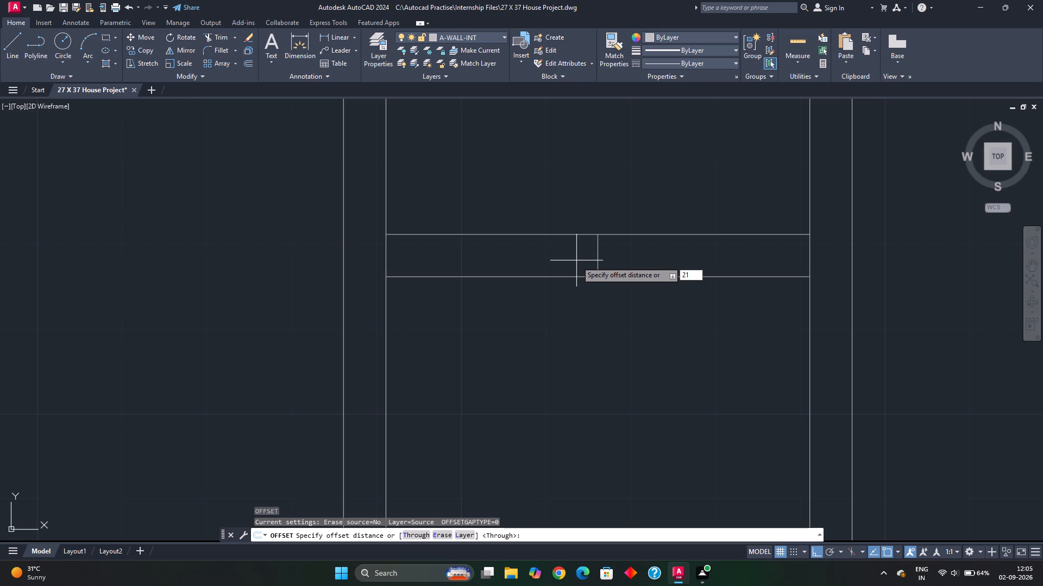
{"action": "key", "text": "shift+quotedbl"}
{"action": "key", "text": "Return"}
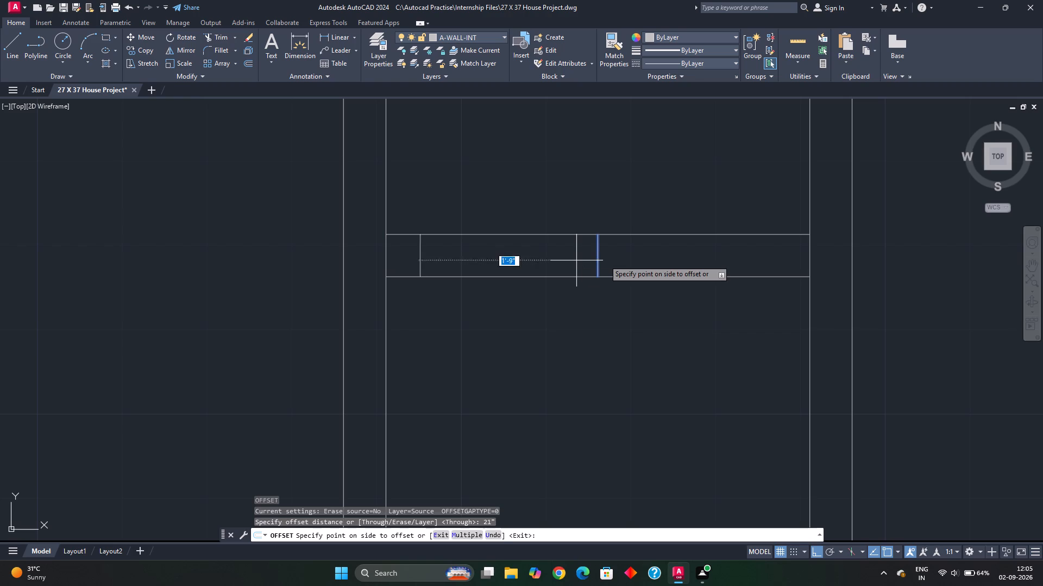
{"action": "left_click", "coordinate": [637, 256]}
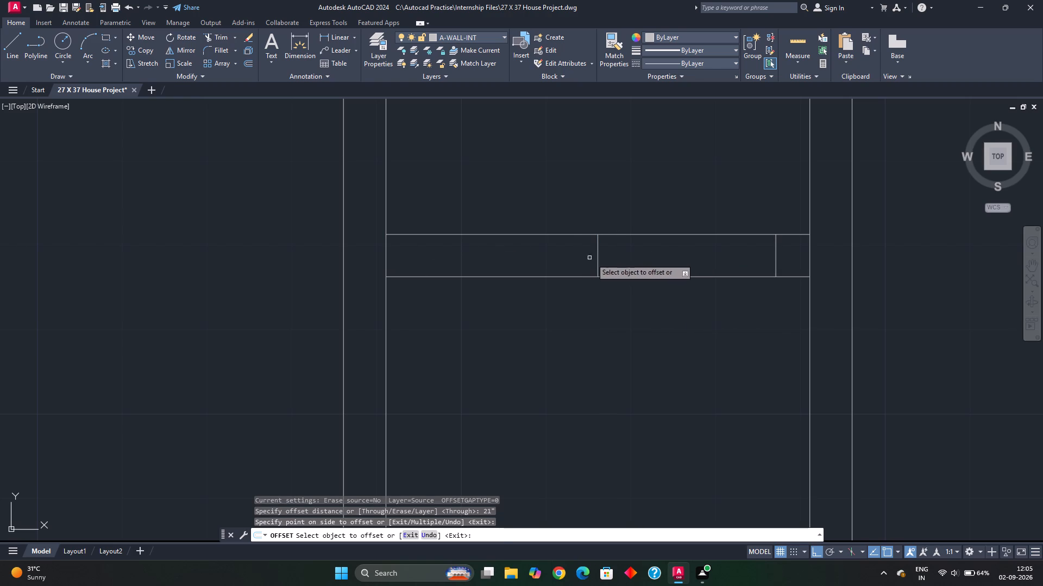
{"action": "left_click", "coordinate": [598, 260]}
{"action": "left_click", "coordinate": [523, 260]}
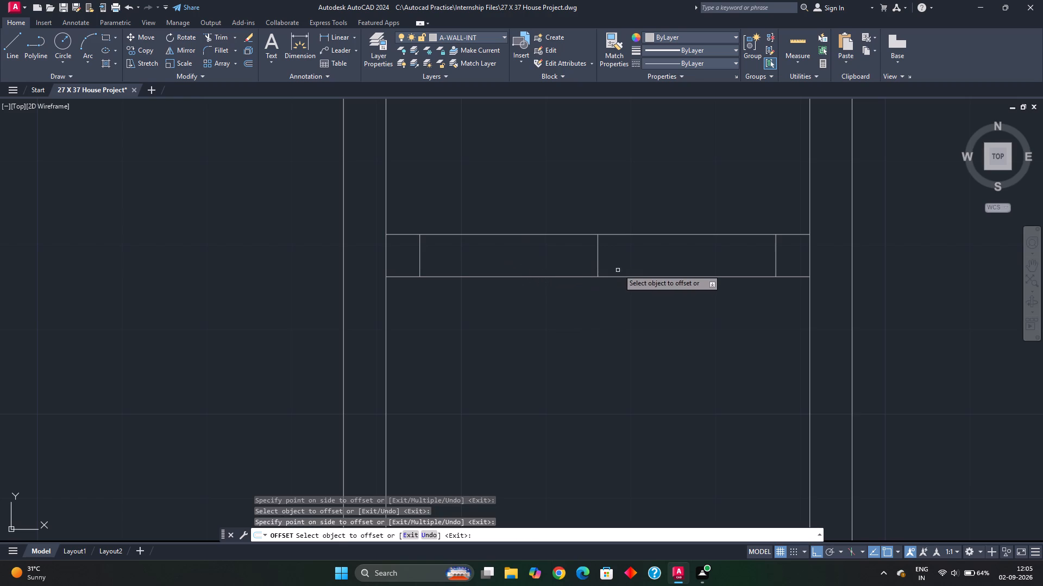
Remove the middle line between the two offset lines in the lower cross partition using Trim.
{"action": "key", "text": "Escape"}
{"action": "type", "text": "tr"}
{"action": "key", "text": "space"}
{"action": "left_click", "coordinate": [610, 269]}
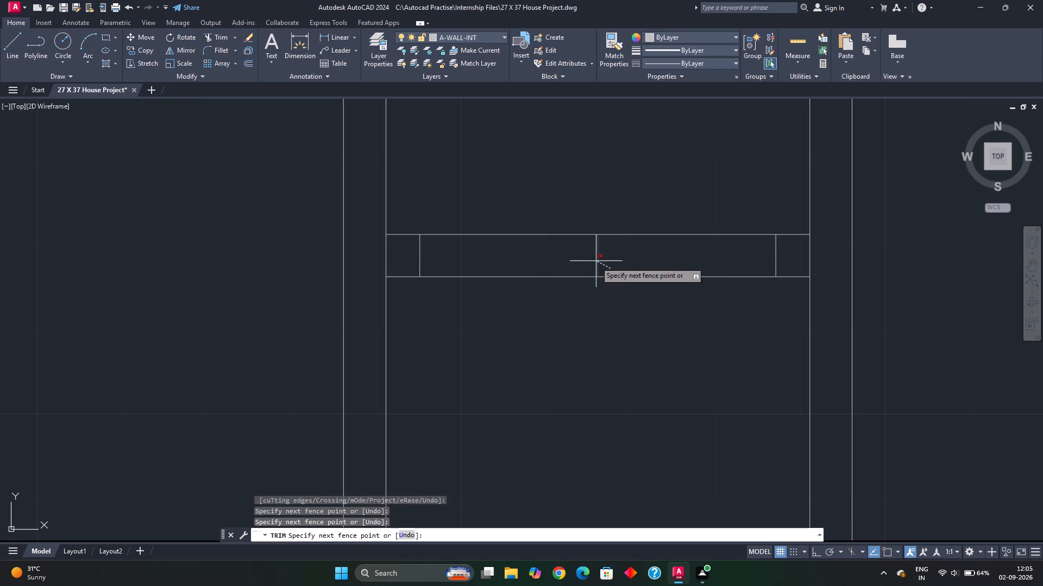
{"action": "left_click", "coordinate": [588, 262]}
{"action": "key", "text": "Escape"}
{"action": "key", "text": "Escape"}
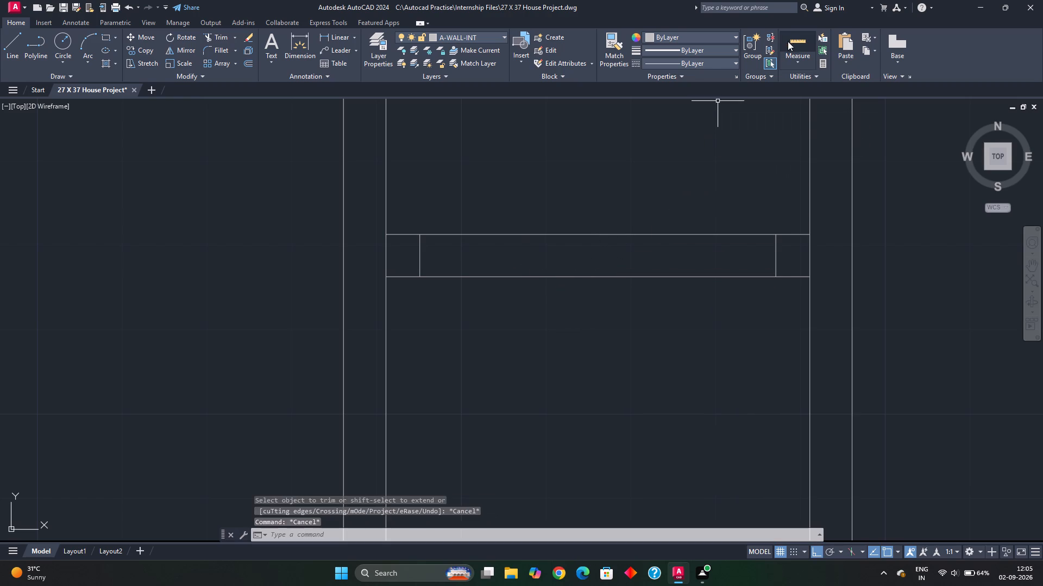
Trim both wall lines of the lower cross partition between the two offset lines to open the doorway.
{"action": "left_click", "coordinate": [792, 37]}
{"action": "key", "text": "Escape"}
{"action": "scroll", "coordinate": [606, 264], "scroll_direction": "down", "scroll_amount": 1}
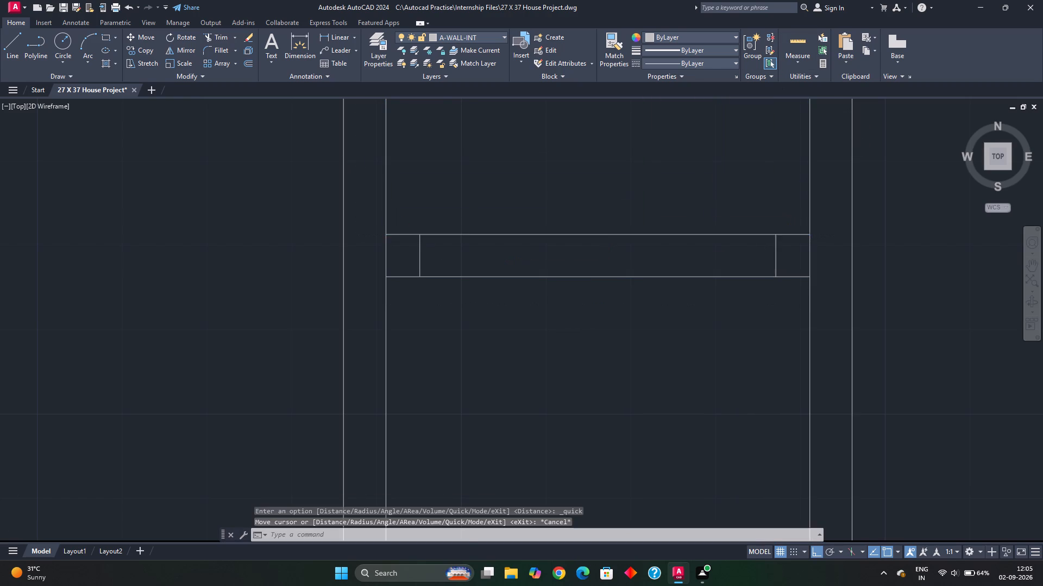
{"action": "scroll", "coordinate": [606, 264], "scroll_direction": "down", "scroll_amount": 3}
{"action": "scroll", "coordinate": [605, 269], "scroll_direction": "up", "scroll_amount": 3}
{"action": "middle_click_drag", "start_coordinate": [602, 271], "coordinate": [556, 307]}
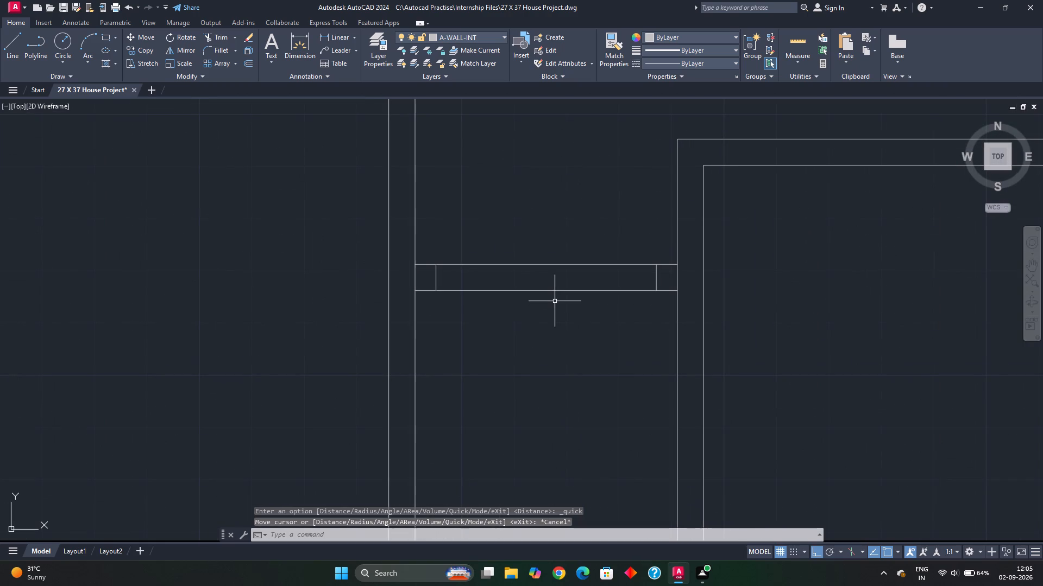
{"action": "type", "text": "tr"}
{"action": "key", "text": "space"}
{"action": "left_click_drag", "start_coordinate": [557, 236], "coordinate": [555, 349]}
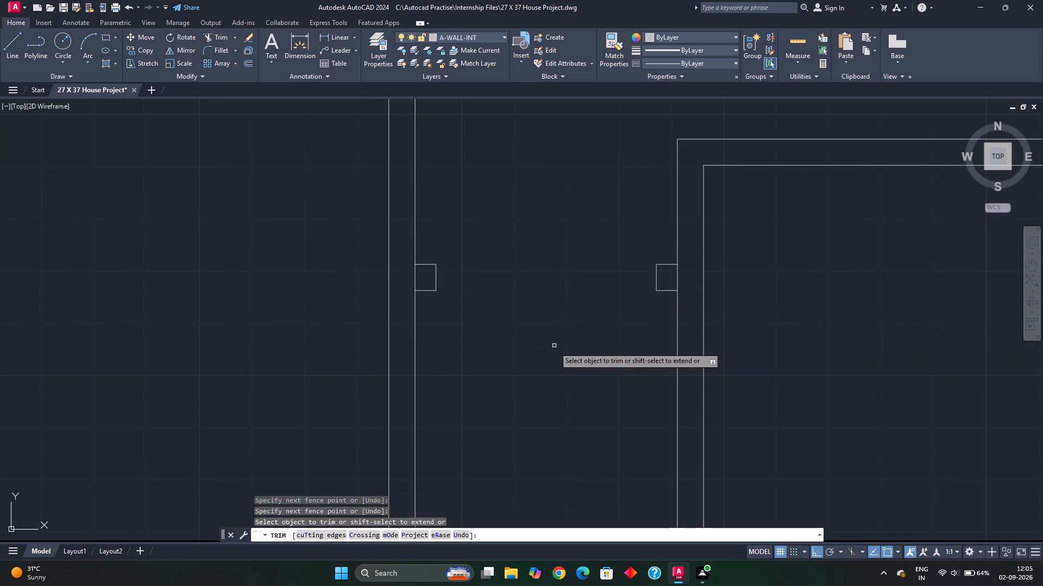
{"action": "scroll", "coordinate": [576, 335], "scroll_direction": "down", "scroll_amount": 2}
{"action": "key", "text": "Escape"}
Offset the line at the east end of the southeast room's north partition 6" to the west.
{"action": "middle_click_drag", "start_coordinate": [680, 335], "coordinate": [524, 372]}
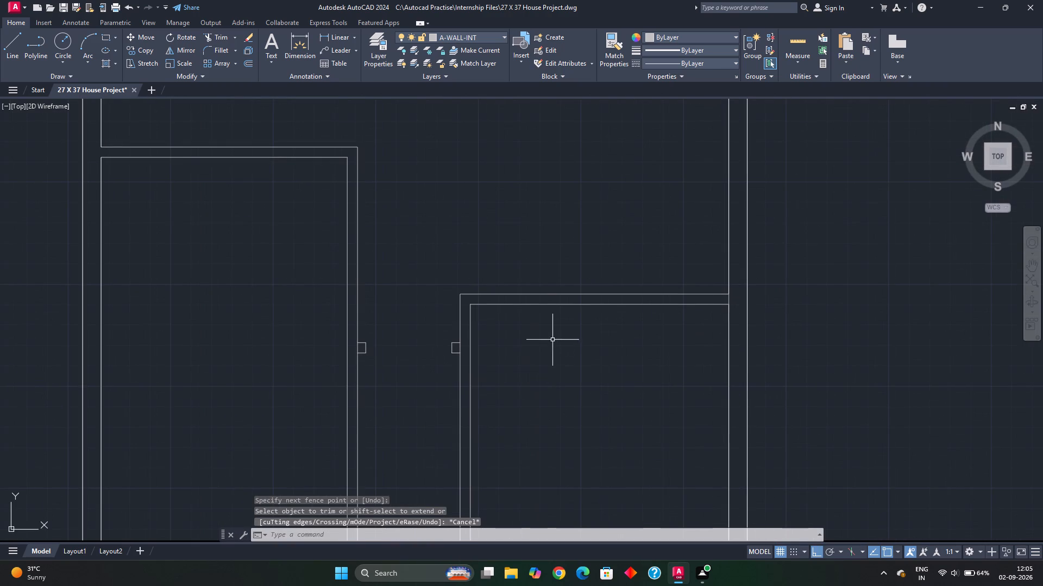
{"action": "middle_click_drag", "start_coordinate": [583, 356], "coordinate": [535, 345]}
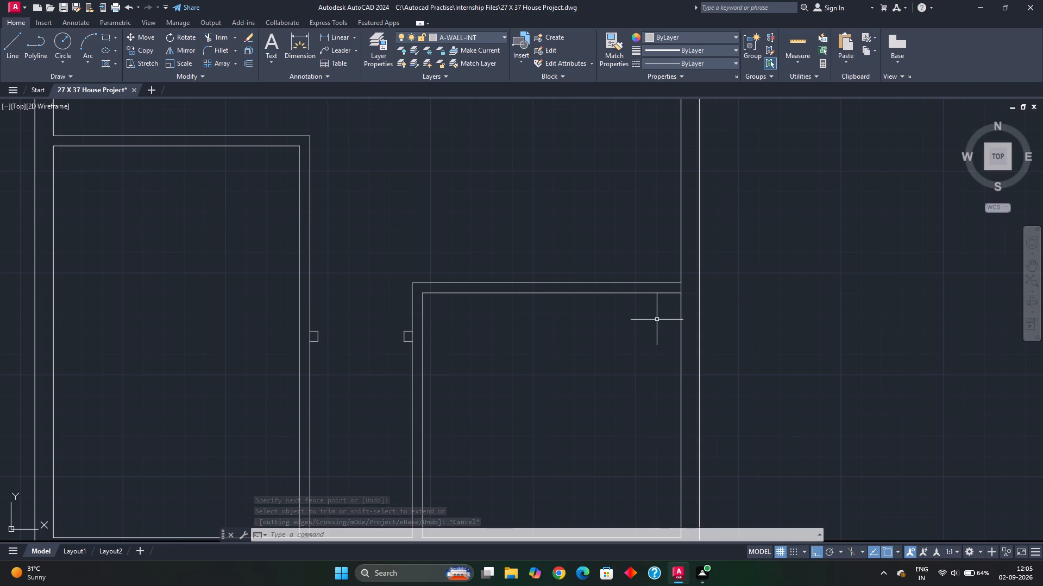
{"action": "middle_click_drag", "start_coordinate": [658, 316], "coordinate": [646, 323]}
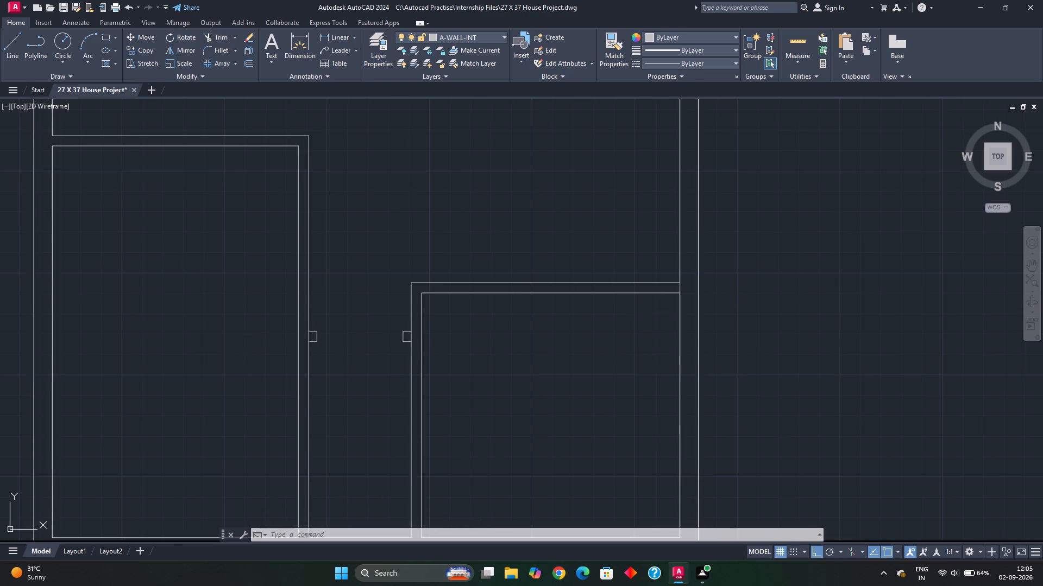
{"action": "middle_click_drag", "start_coordinate": [646, 323], "coordinate": [597, 357]}
{"action": "scroll", "coordinate": [620, 336], "scroll_direction": "up", "scroll_amount": 3}
{"action": "left_click_drag", "start_coordinate": [611, 315], "coordinate": [571, 317]}
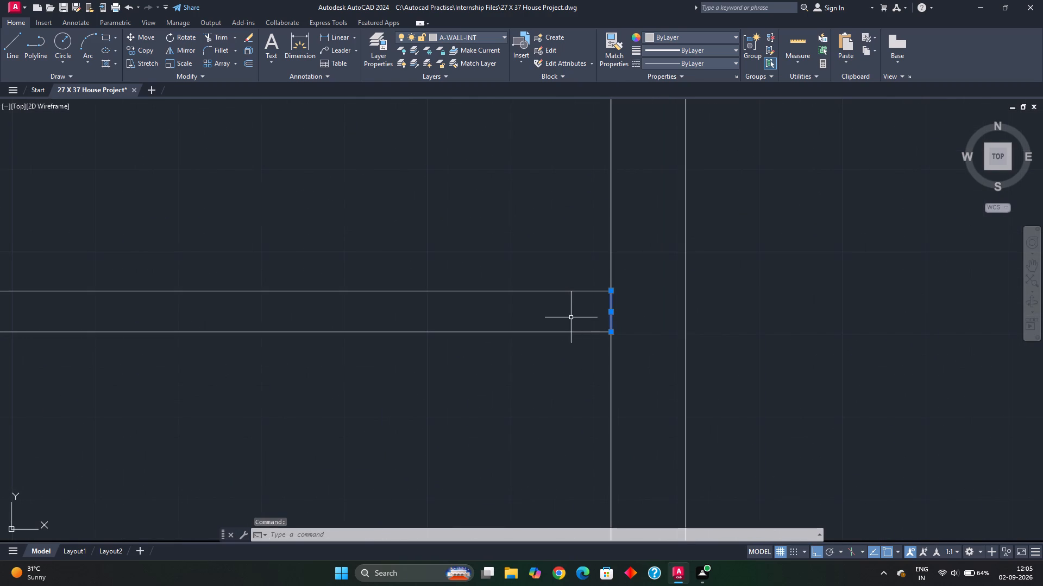
{"action": "key", "text": "o"}
{"action": "key", "text": "Return"}
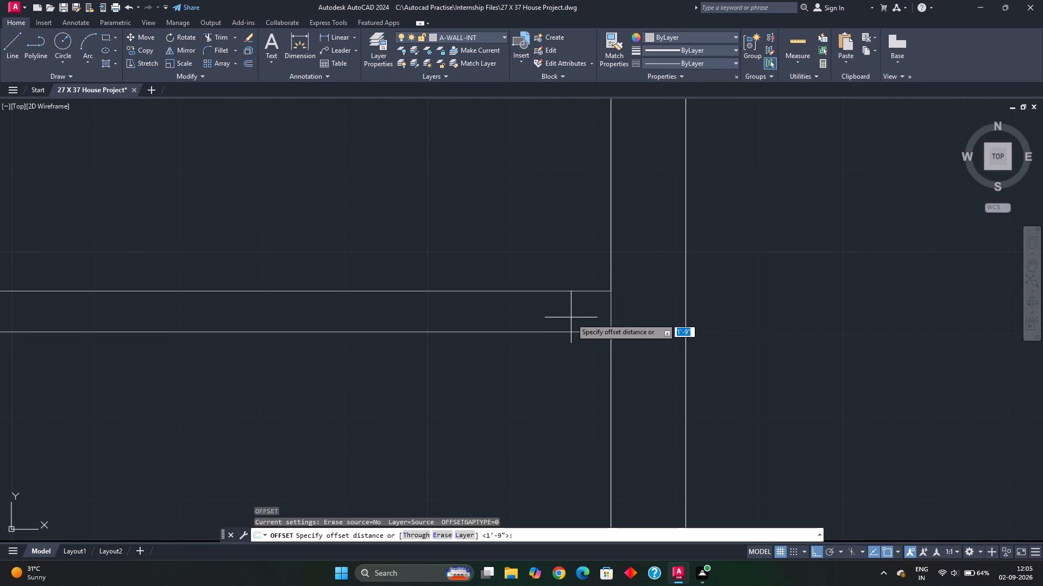
{"action": "type", "text": "60'"}
{"action": "key", "text": "BackSpace"}
{"action": "key", "text": "BackSpace"}
{"action": "key", "text": "BackSpace"}
{"action": "key", "text": "BackSpace"}
{"action": "key", "text": "BackSpace"}
{"action": "key", "text": "BackSpace"}
{"action": "key", "text": "BackSpace"}
{"action": "key", "text": "BackSpace"}
{"action": "key", "text": "BackSpace"}
{"action": "key", "text": "BackSpace"}
{"action": "key", "text": "BackSpace"}
{"action": "key", "text": "BackSpace"}
{"action": "key", "text": "BackSpace"}
{"action": "key", "text": "BackSpace"}
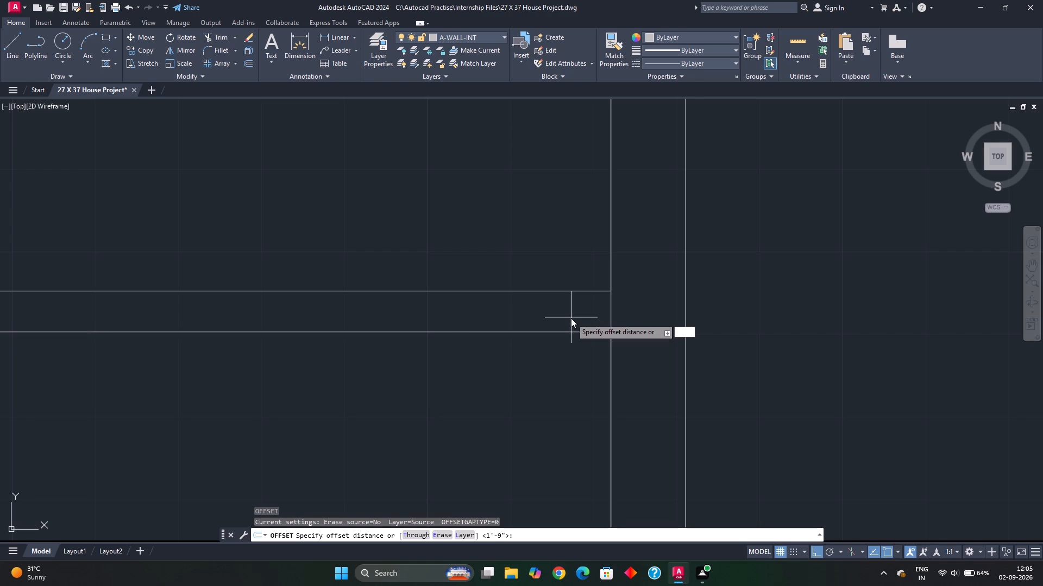
{"action": "type", "text": "6\""}
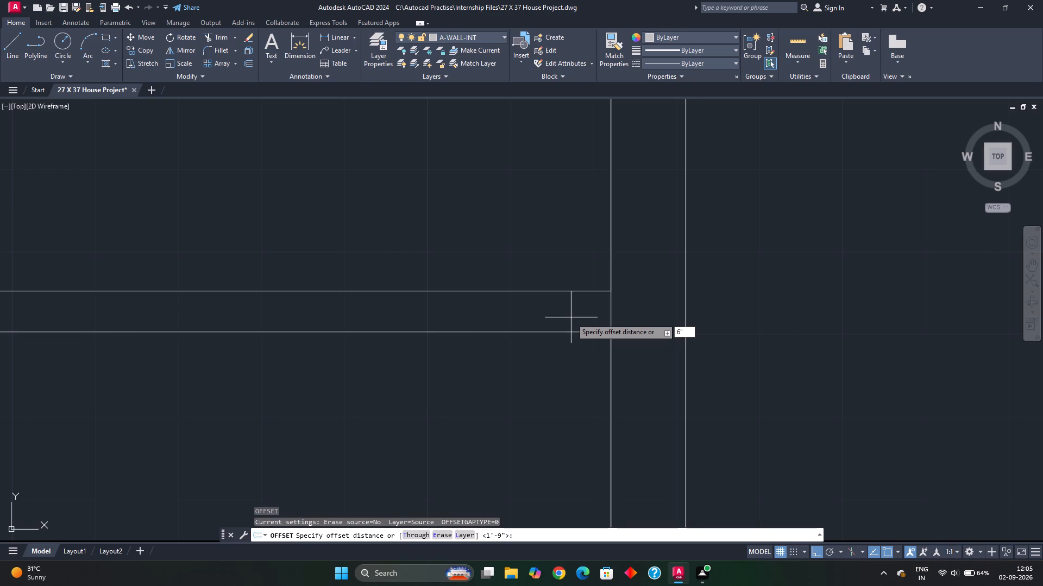
{"action": "key", "text": "Return"}
{"action": "left_click", "coordinate": [571, 317]}
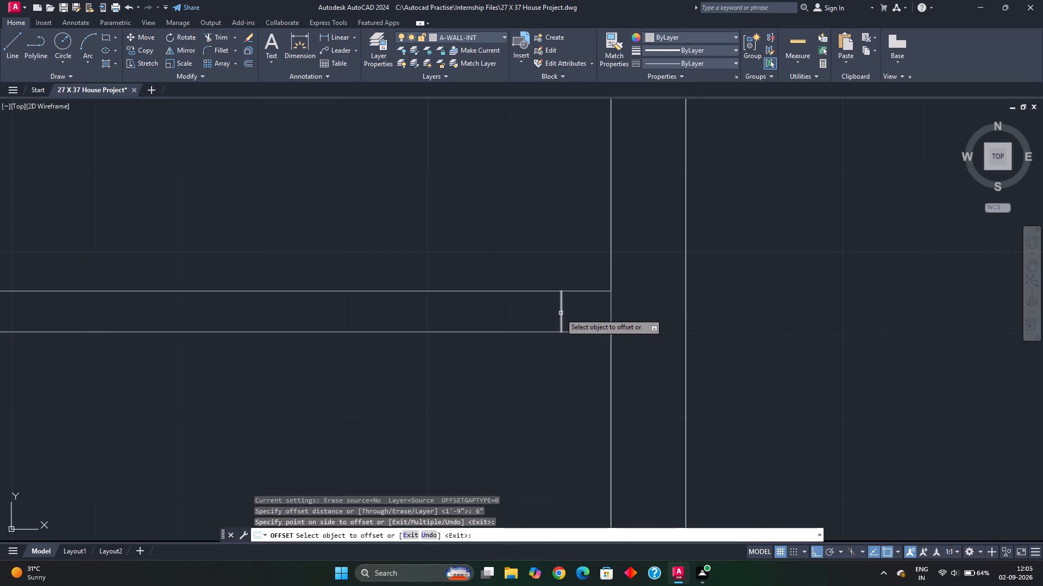
Offset the new line in the southeast room's north partition 3' further west to mark the opening's other side.
{"action": "left_click", "coordinate": [560, 313]}
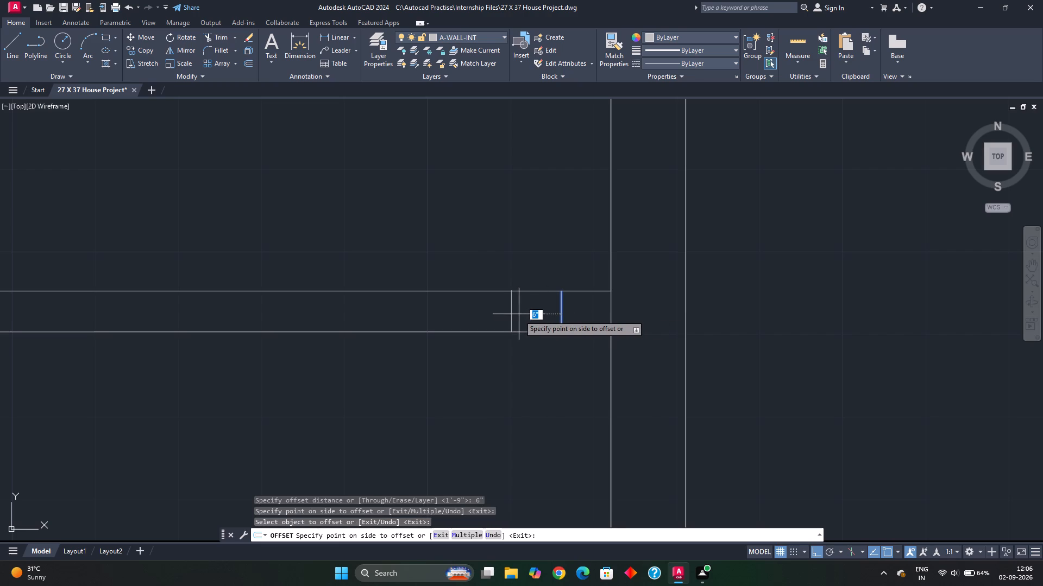
{"action": "key", "text": "3"}
{"action": "key", "text": "apostrophe"}
{"action": "key", "text": "Return"}
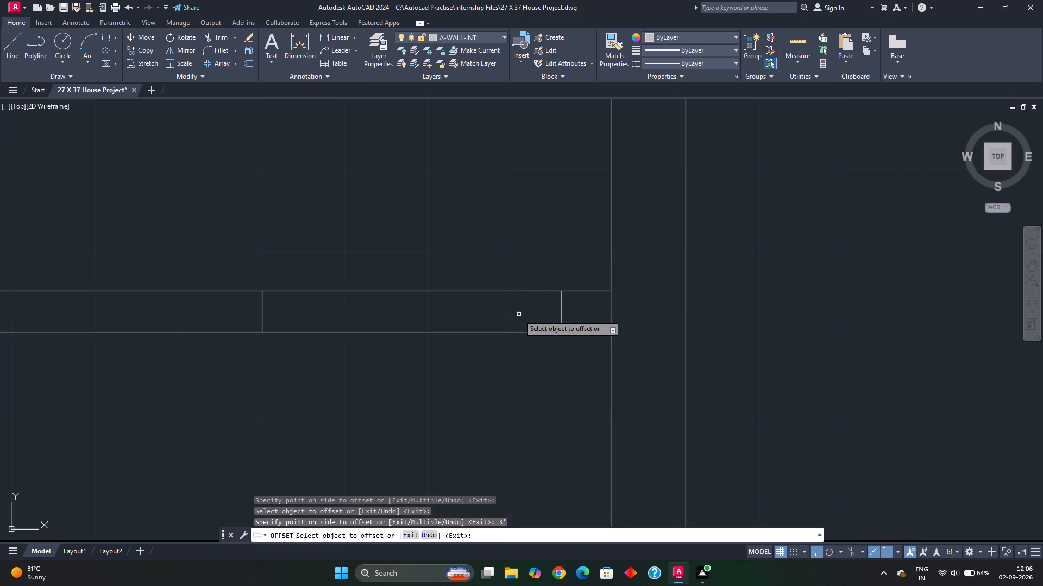
{"action": "left_click", "coordinate": [519, 314]}
{"action": "key", "text": "Escape"}
Trim both wall lines of the southeast room's north partition between the two offset lines, plus the closing line at its east end.
{"action": "key", "text": "t"}
{"action": "type", "text": "r"}
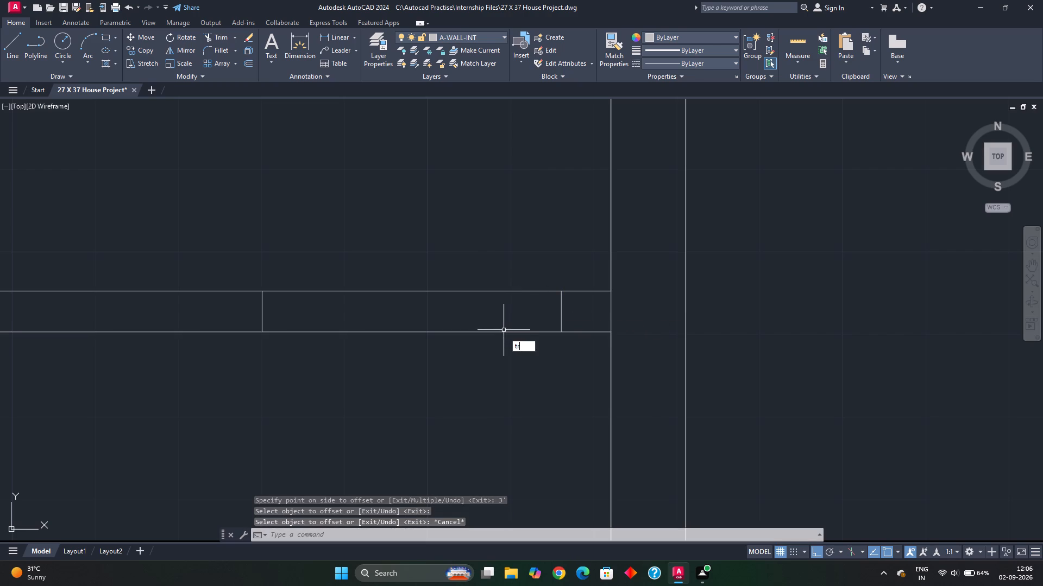
{"action": "key", "text": "space"}
{"action": "left_click_drag", "start_coordinate": [466, 272], "coordinate": [439, 388]}
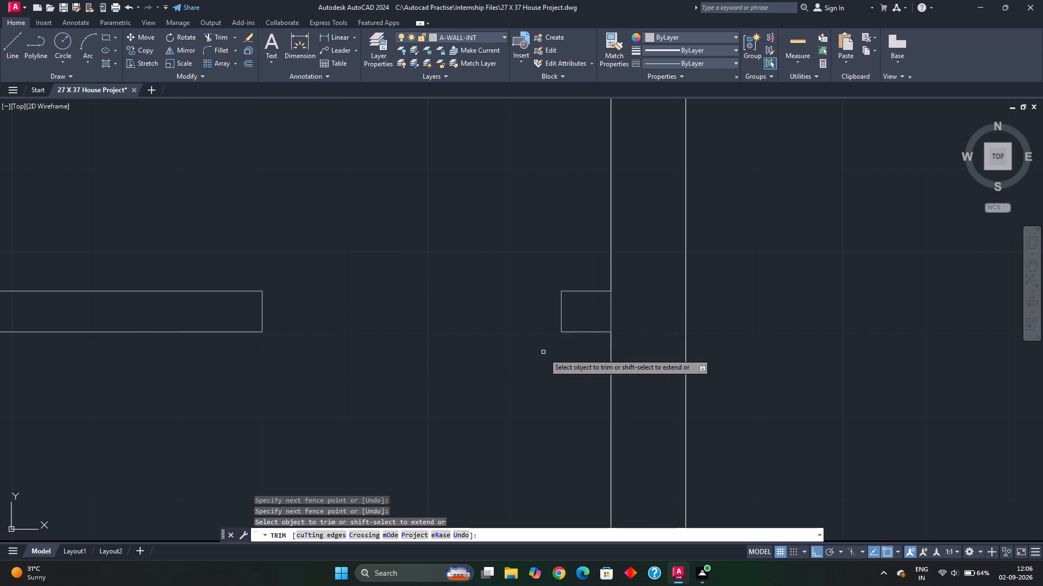
{"action": "left_click_drag", "start_coordinate": [615, 312], "coordinate": [599, 316]}
{"action": "key", "text": "grave"}
{"action": "scroll", "coordinate": [573, 324], "scroll_direction": "down", "scroll_amount": 1}
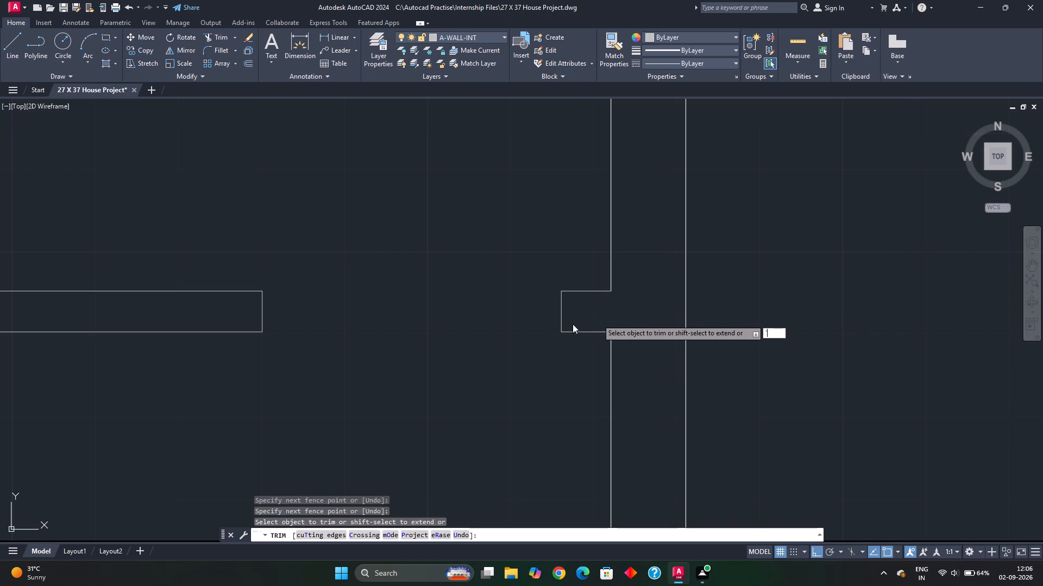
{"action": "scroll", "coordinate": [573, 324], "scroll_direction": "down", "scroll_amount": 2}
{"action": "key", "text": "Escape"}
Draw a short line across the northeast room's west partition, from the room's inner southwest corner to the partition's west face.
{"action": "middle_click_drag", "start_coordinate": [494, 237], "coordinate": [558, 334]}
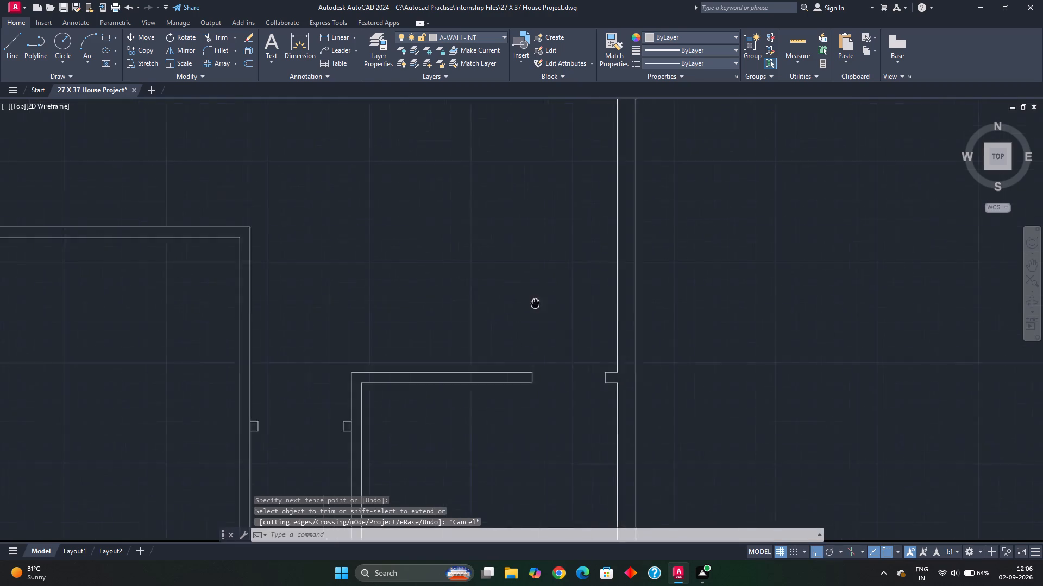
{"action": "middle_click_drag", "start_coordinate": [558, 334], "coordinate": [582, 365]}
{"action": "middle_click_drag", "start_coordinate": [426, 207], "coordinate": [495, 333]}
{"action": "middle_click_drag", "start_coordinate": [539, 390], "coordinate": [500, 189]}
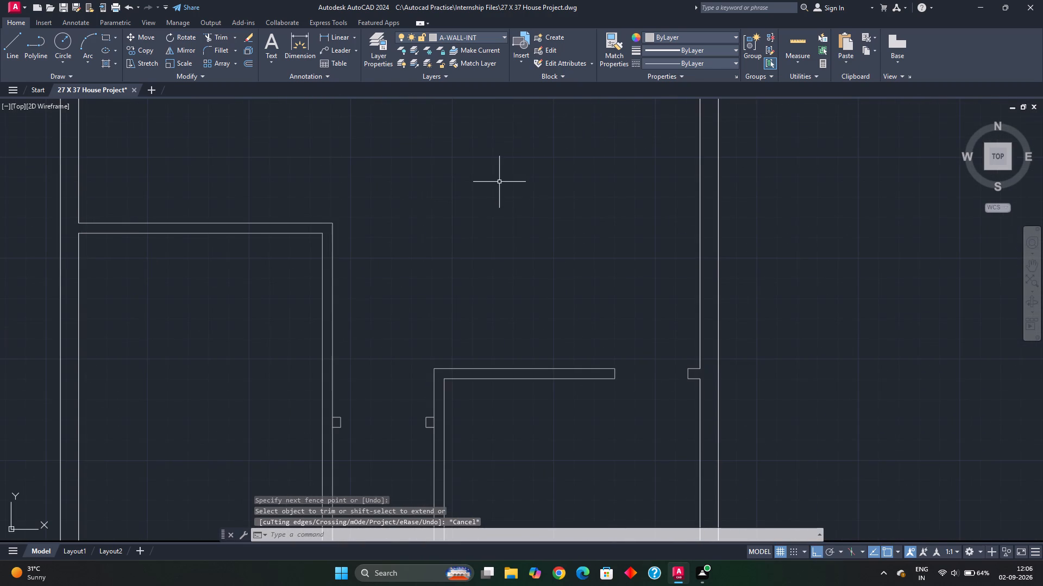
{"action": "middle_click_drag", "start_coordinate": [488, 208], "coordinate": [558, 380]}
{"action": "middle_click_drag", "start_coordinate": [512, 212], "coordinate": [532, 310]}
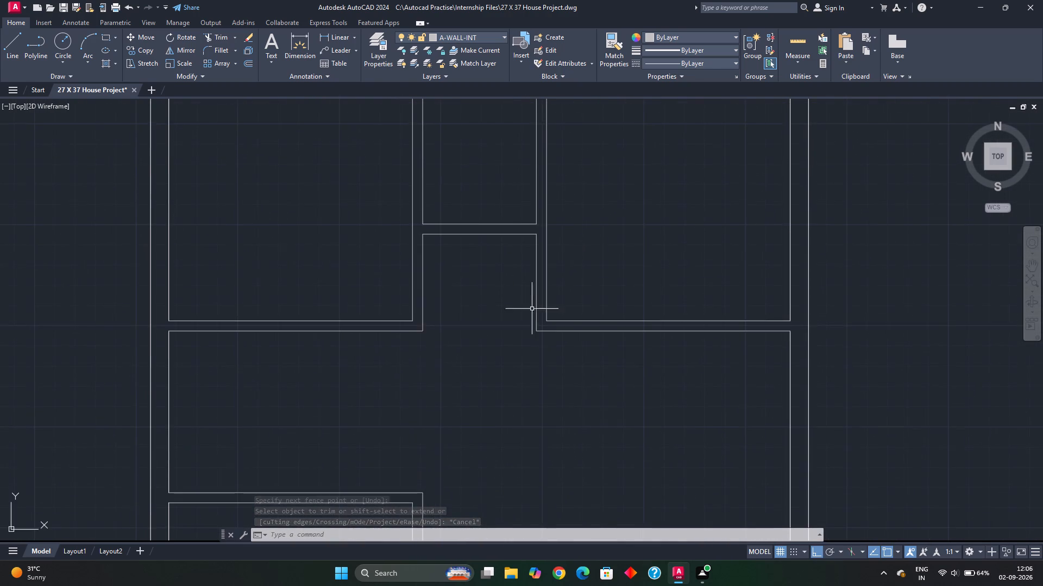
{"action": "scroll", "coordinate": [543, 230], "scroll_direction": "up", "scroll_amount": 2}
{"action": "middle_click_drag", "start_coordinate": [535, 302], "coordinate": [524, 227]}
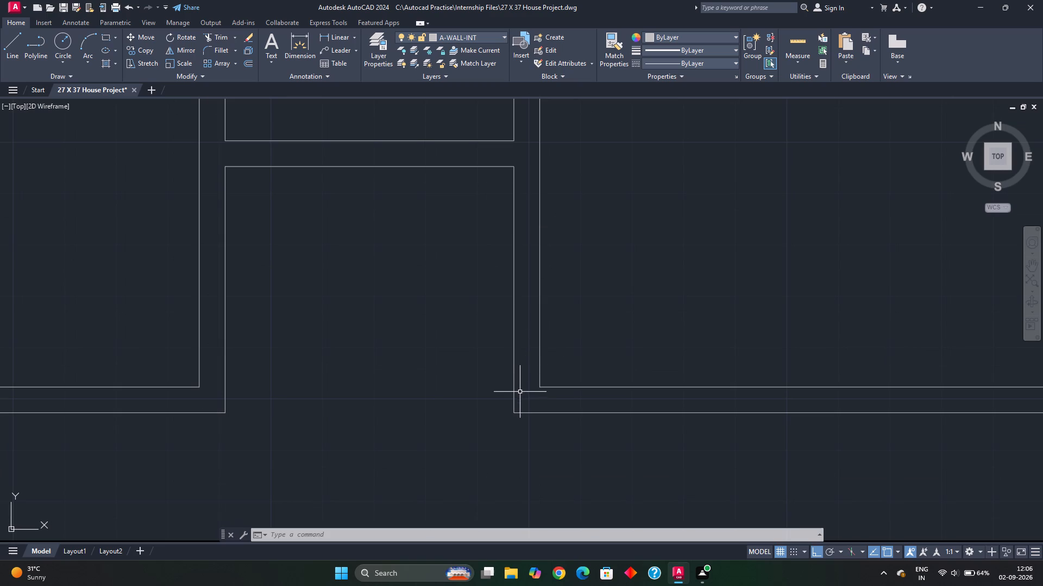
{"action": "key", "text": "l"}
{"action": "key", "text": "Return"}
{"action": "scroll", "coordinate": [519, 391], "scroll_direction": "up", "scroll_amount": 2}
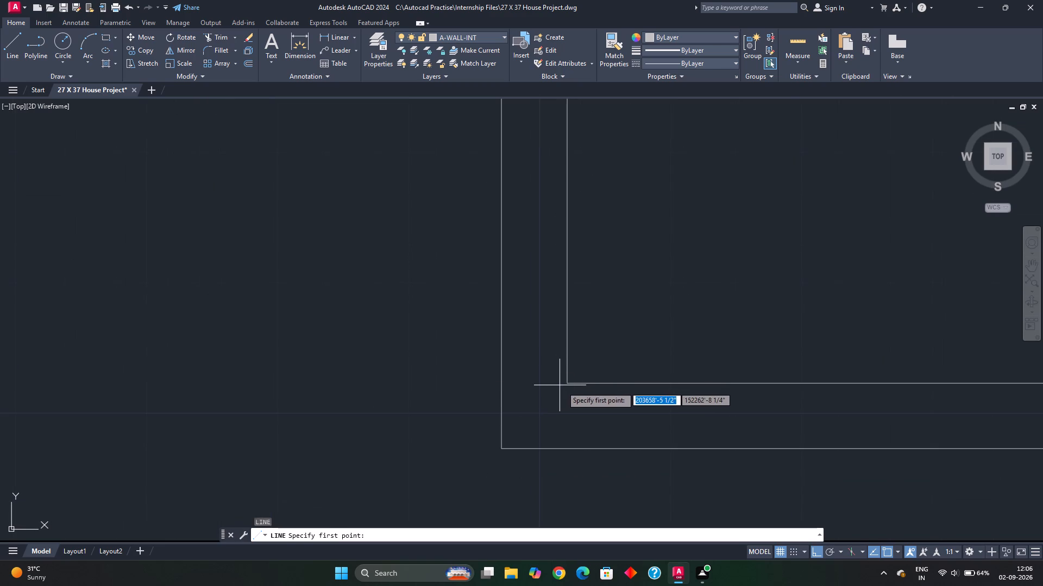
{"action": "left_click", "coordinate": [565, 386]}
{"action": "left_click", "coordinate": [498, 386]}
{"action": "key", "text": "Escape"}
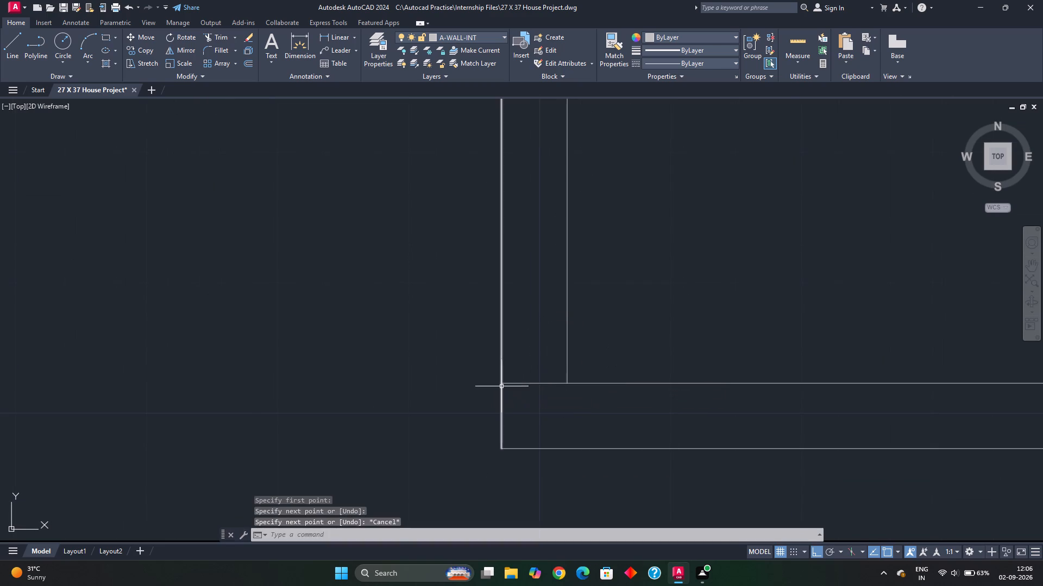
{"action": "key", "text": "Escape"}
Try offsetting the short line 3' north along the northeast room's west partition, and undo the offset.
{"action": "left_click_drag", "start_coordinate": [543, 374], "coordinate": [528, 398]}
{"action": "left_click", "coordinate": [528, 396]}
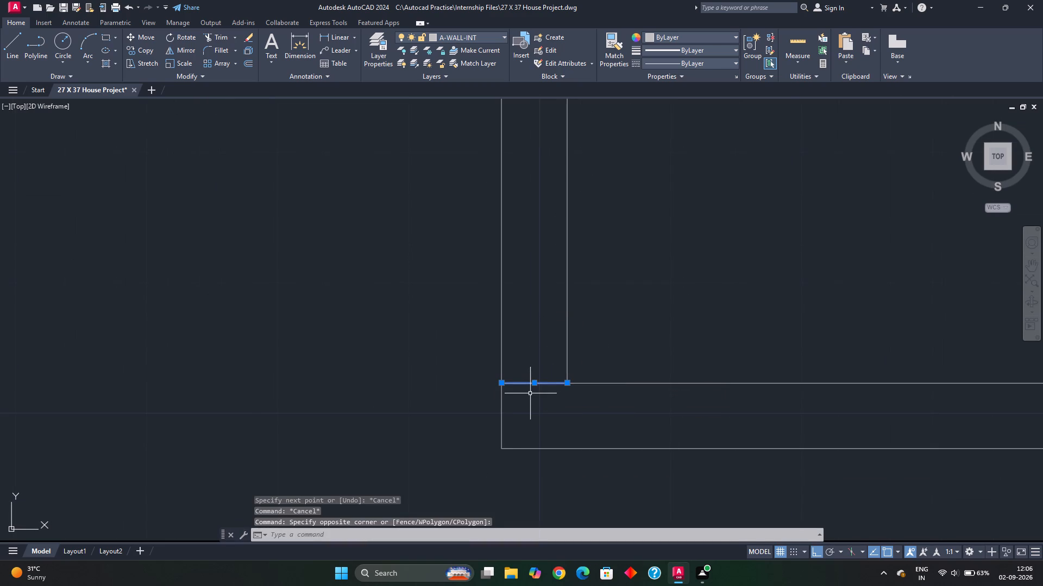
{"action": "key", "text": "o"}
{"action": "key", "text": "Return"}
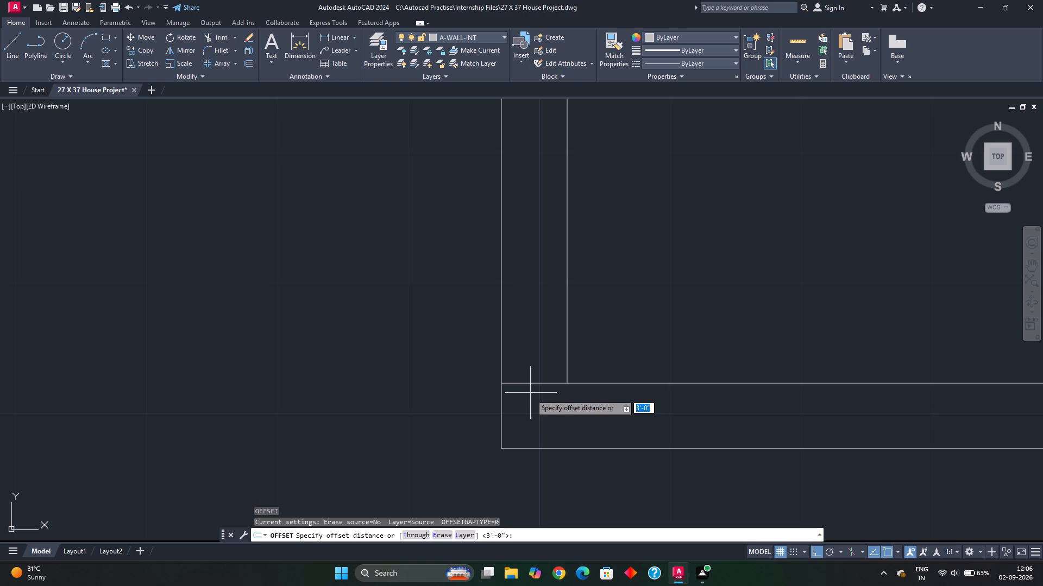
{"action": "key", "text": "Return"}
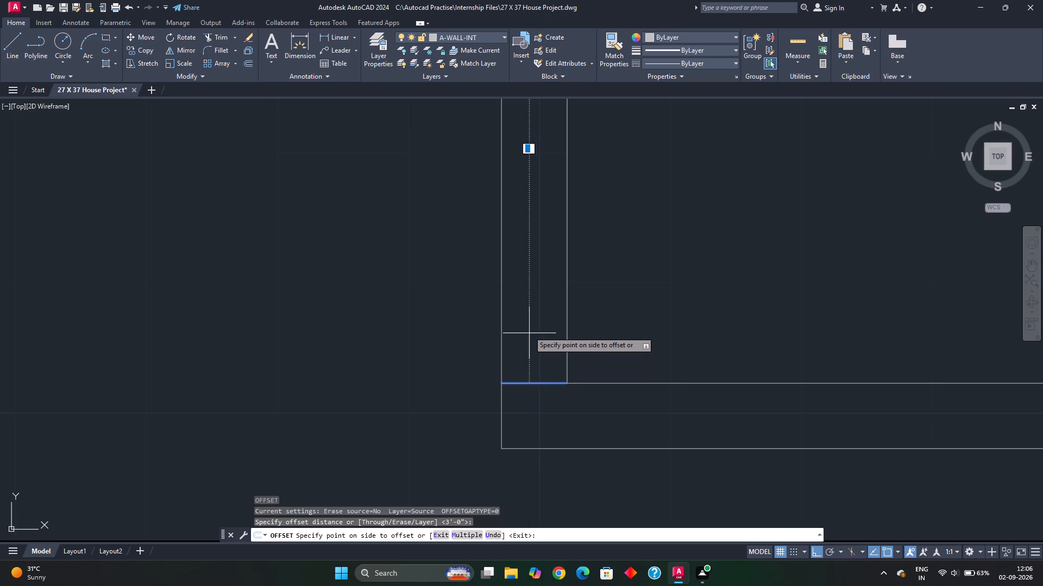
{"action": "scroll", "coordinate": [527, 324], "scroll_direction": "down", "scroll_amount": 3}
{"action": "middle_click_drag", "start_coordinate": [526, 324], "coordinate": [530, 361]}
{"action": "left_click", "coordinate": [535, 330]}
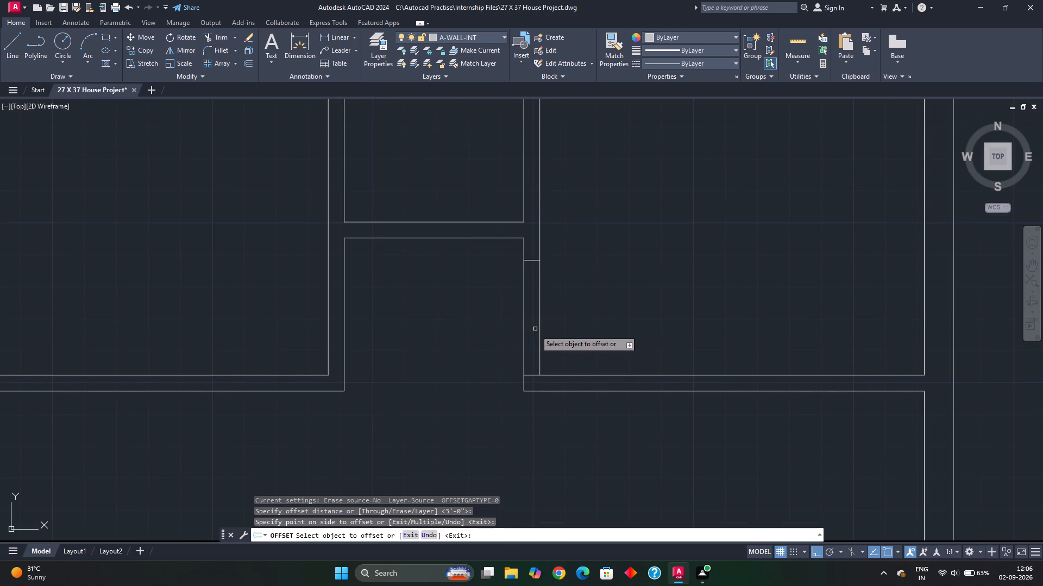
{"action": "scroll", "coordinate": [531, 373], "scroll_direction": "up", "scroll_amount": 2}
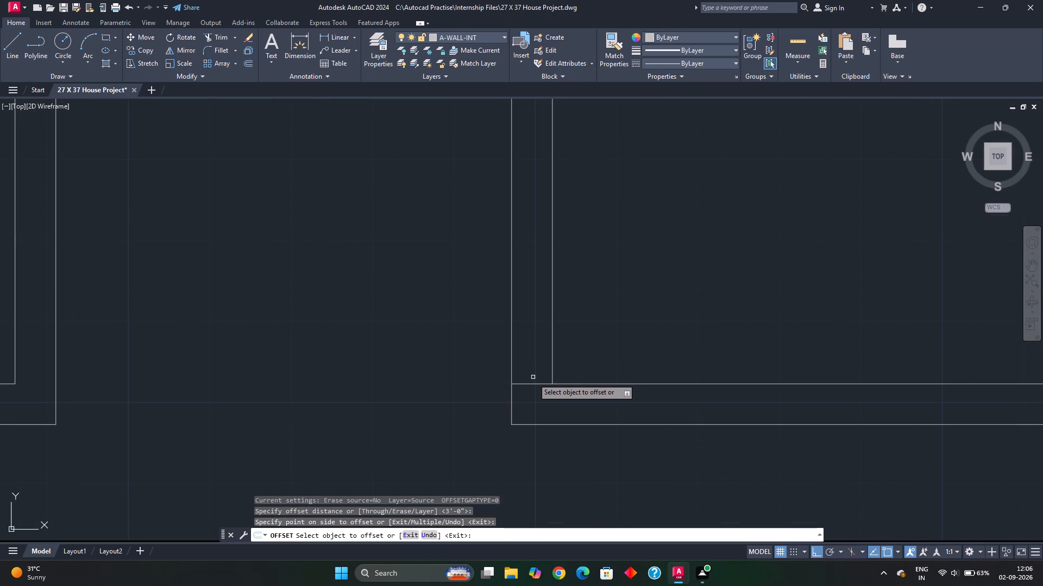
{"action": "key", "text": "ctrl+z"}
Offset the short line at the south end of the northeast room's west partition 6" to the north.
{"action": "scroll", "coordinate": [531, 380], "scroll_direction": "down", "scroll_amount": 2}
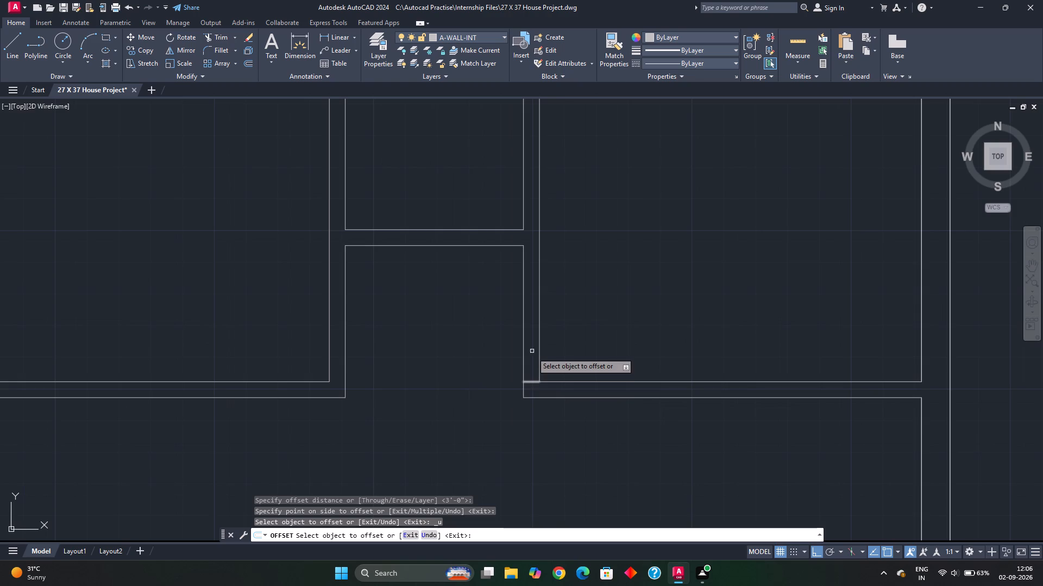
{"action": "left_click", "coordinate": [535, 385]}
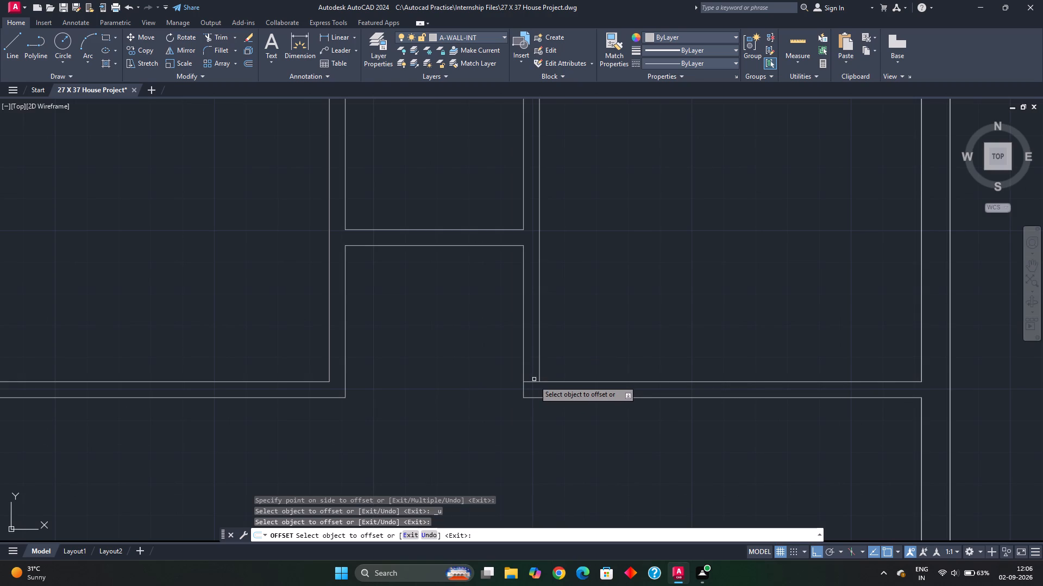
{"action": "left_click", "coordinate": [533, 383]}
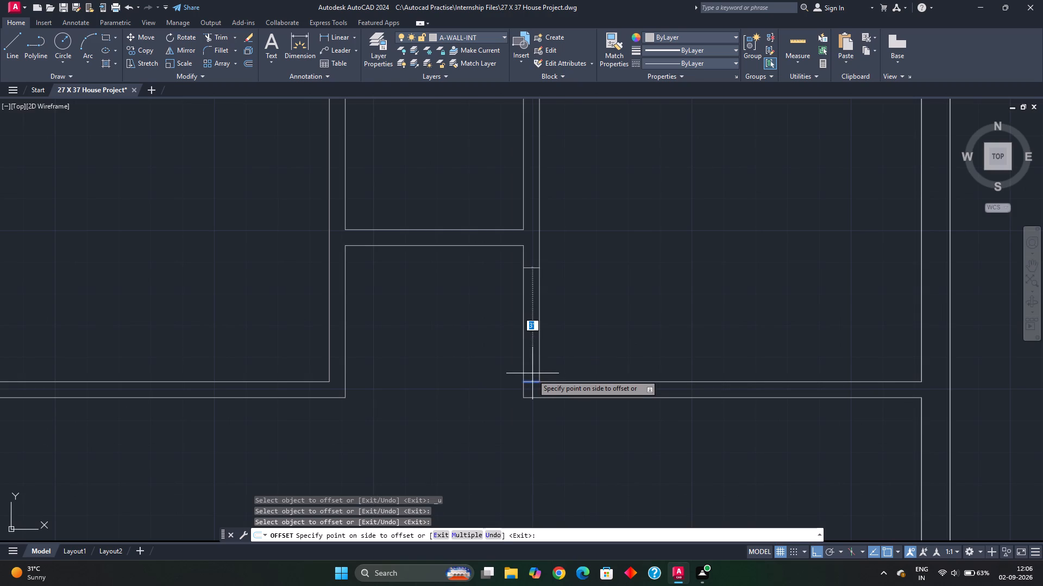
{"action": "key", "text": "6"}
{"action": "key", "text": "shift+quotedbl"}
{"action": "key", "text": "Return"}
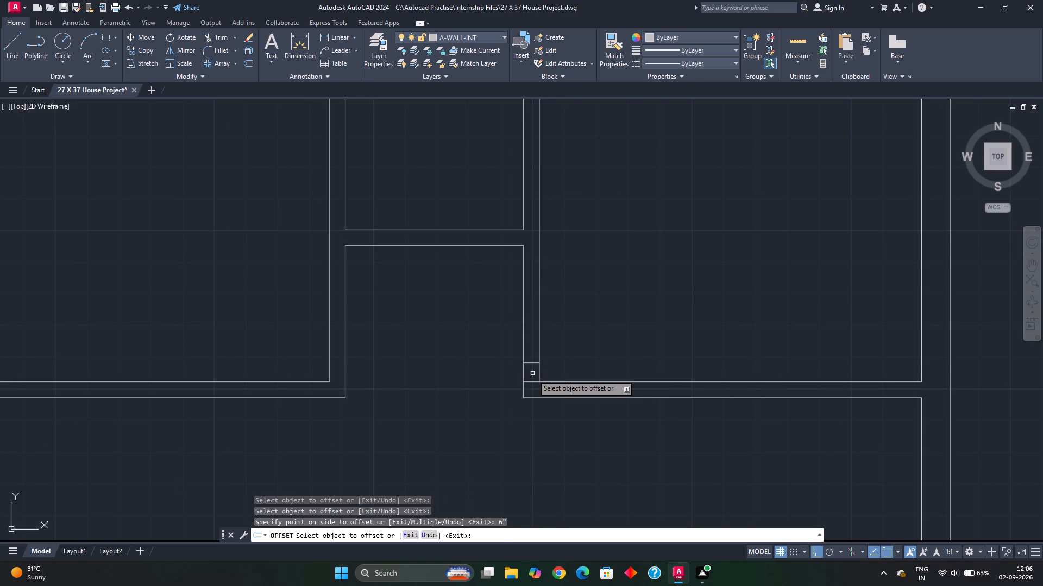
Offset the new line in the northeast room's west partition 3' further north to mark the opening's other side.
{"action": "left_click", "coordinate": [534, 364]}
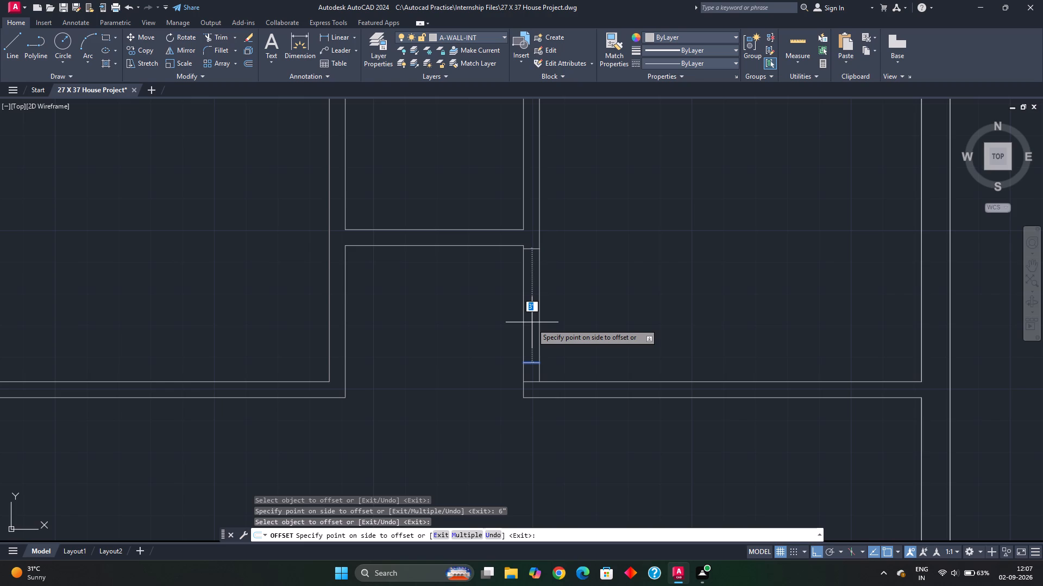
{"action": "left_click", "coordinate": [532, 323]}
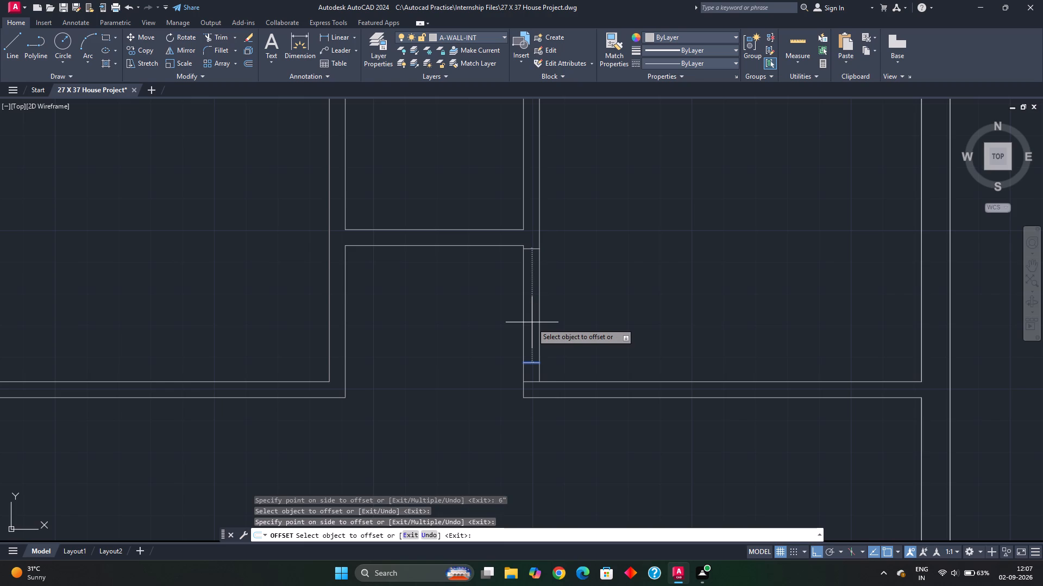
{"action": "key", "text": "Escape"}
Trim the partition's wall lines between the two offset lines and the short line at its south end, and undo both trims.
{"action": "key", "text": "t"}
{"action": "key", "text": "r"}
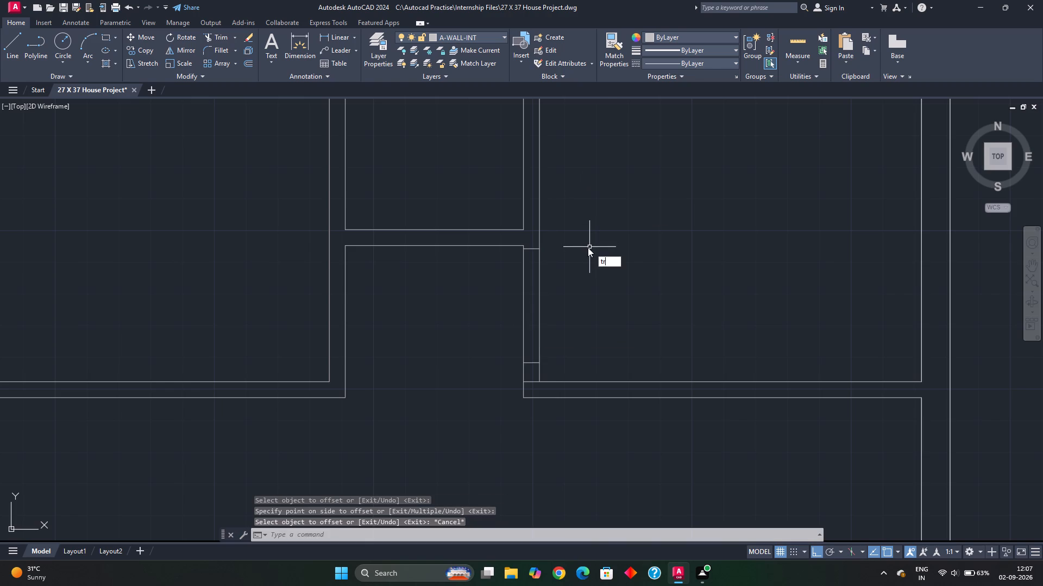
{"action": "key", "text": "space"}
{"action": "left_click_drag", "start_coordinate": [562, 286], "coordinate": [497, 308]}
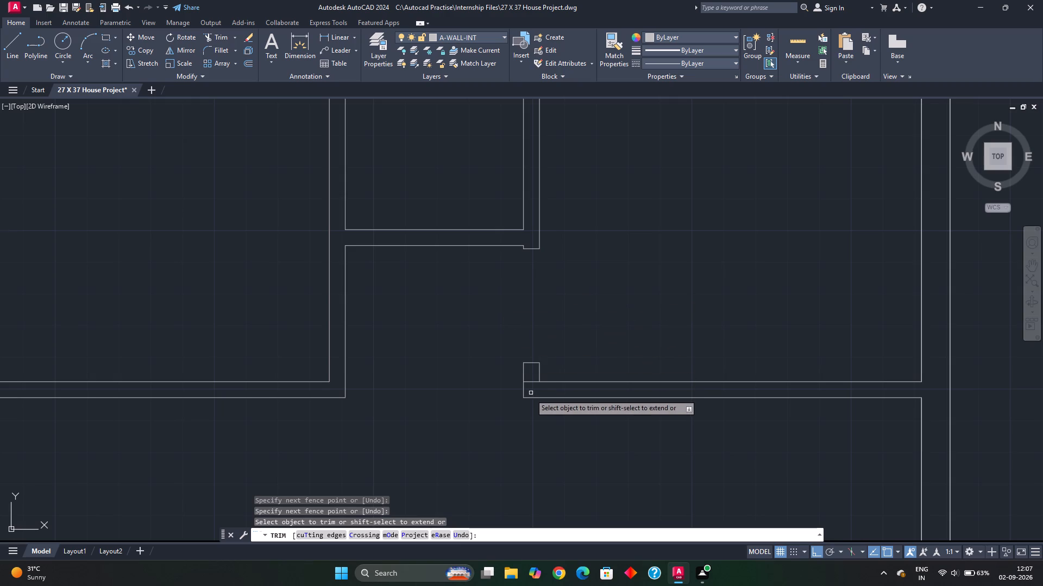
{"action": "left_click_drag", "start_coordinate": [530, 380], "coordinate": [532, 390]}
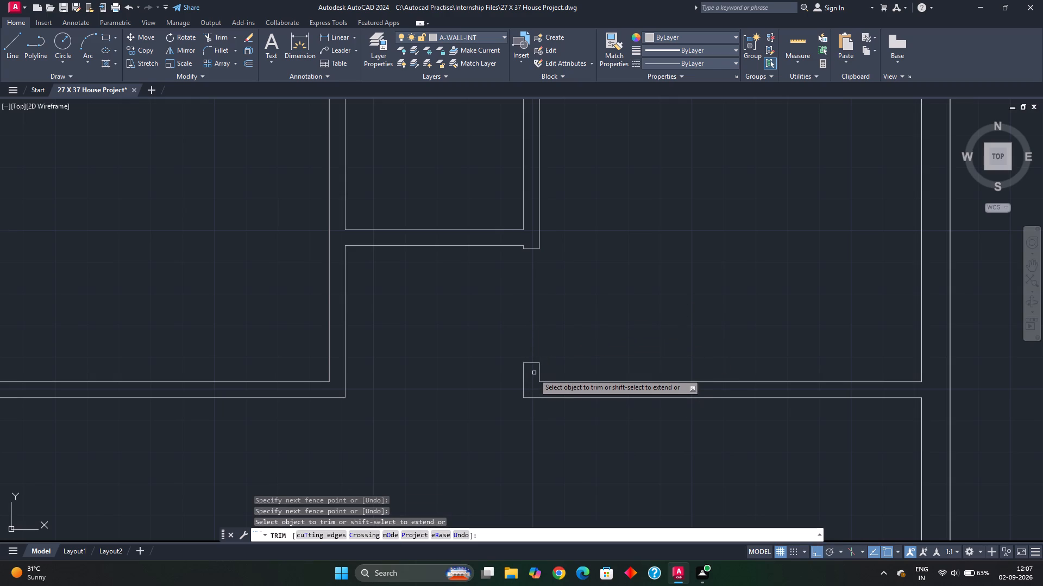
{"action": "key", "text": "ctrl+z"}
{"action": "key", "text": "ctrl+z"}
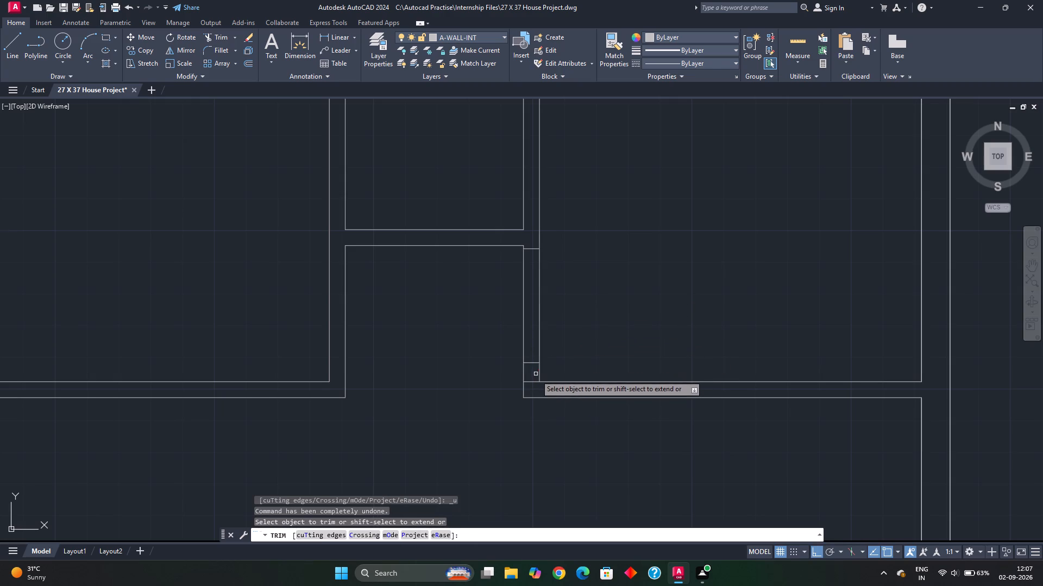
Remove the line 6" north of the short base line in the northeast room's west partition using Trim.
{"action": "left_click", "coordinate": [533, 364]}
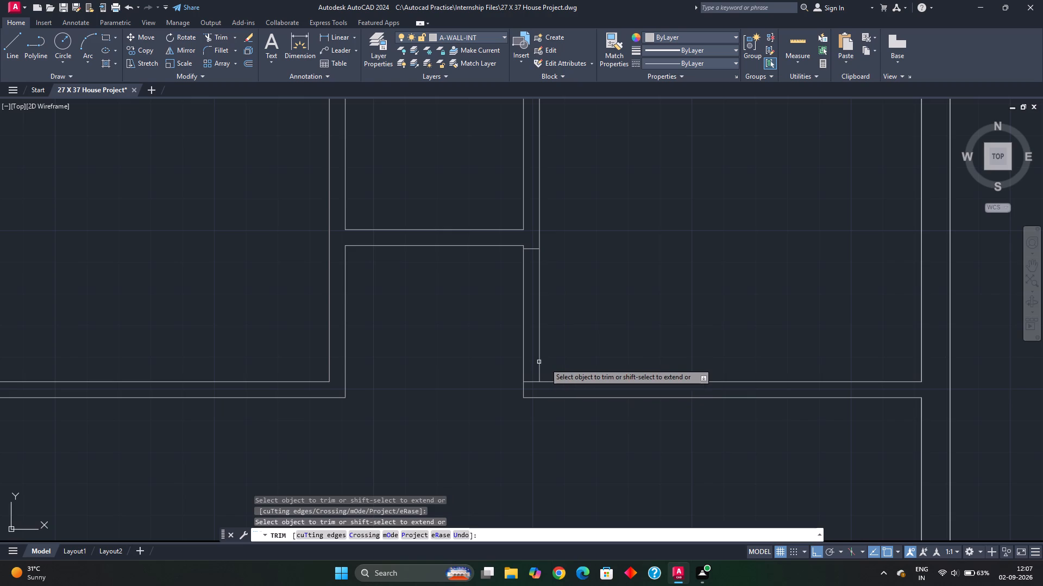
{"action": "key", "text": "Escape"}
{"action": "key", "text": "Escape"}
Offset the short line at the south end of the northeast room's west partition 4" to the north.
{"action": "key", "text": "o"}
{"action": "key", "text": "Return"}
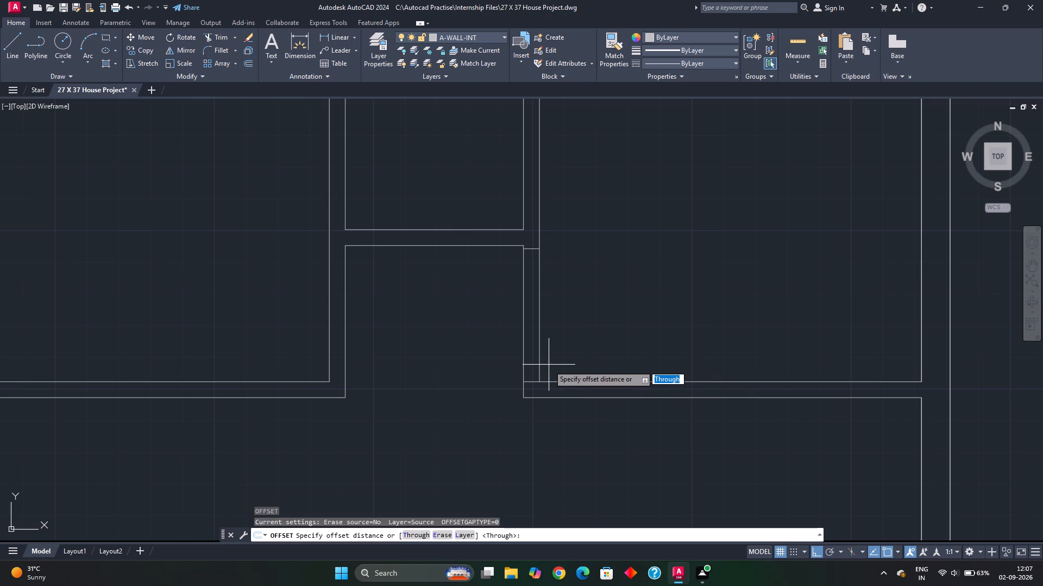
{"action": "type", "text": "4\""}
{"action": "key", "text": "Return"}
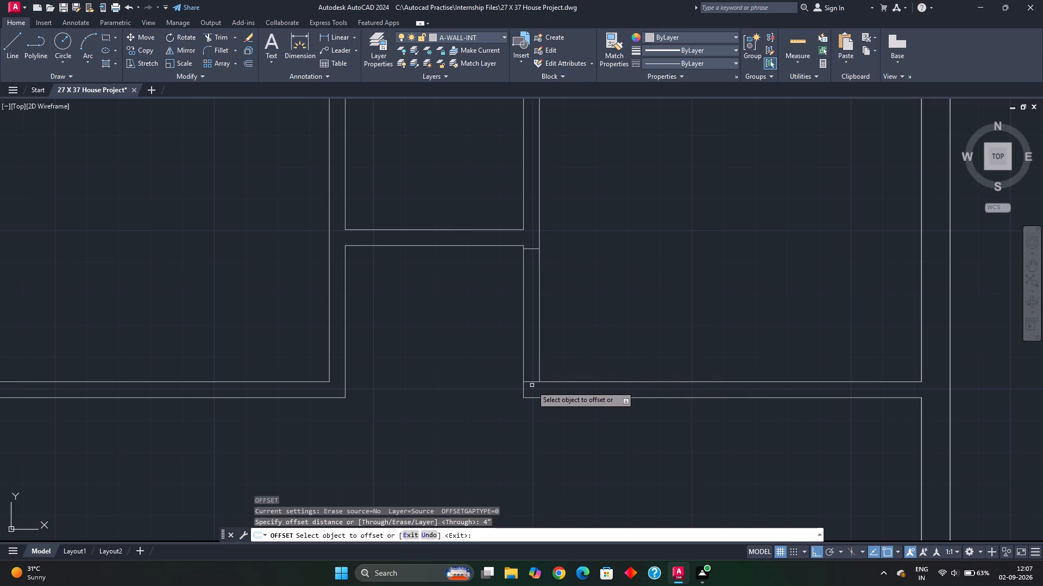
{"action": "left_click", "coordinate": [533, 383]}
{"action": "left_click", "coordinate": [533, 377]}
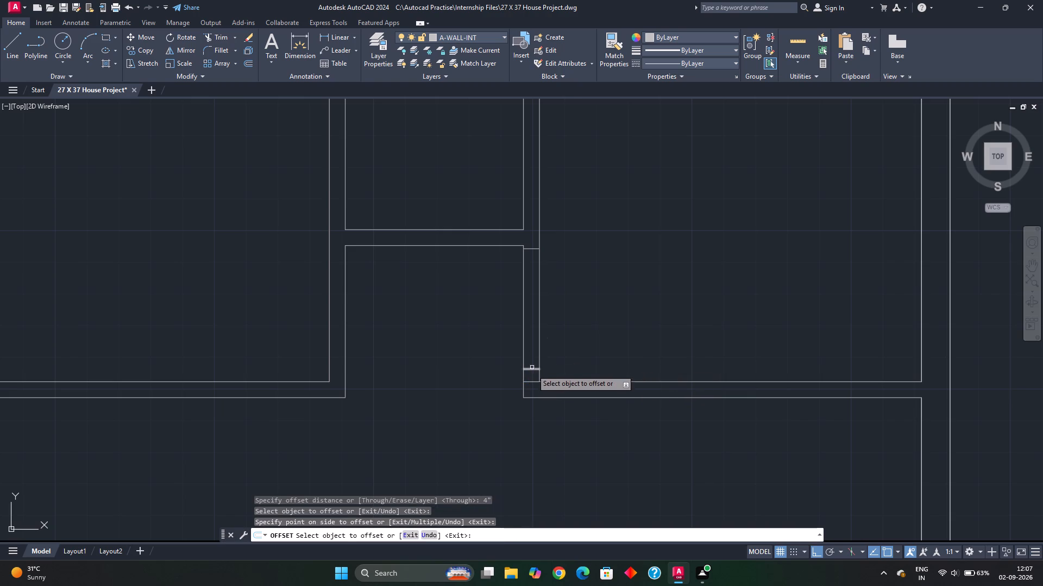
Offset the 4" line in the northeast room's west partition 3' further north to mark the opening's other side.
{"action": "left_click", "coordinate": [531, 371]}
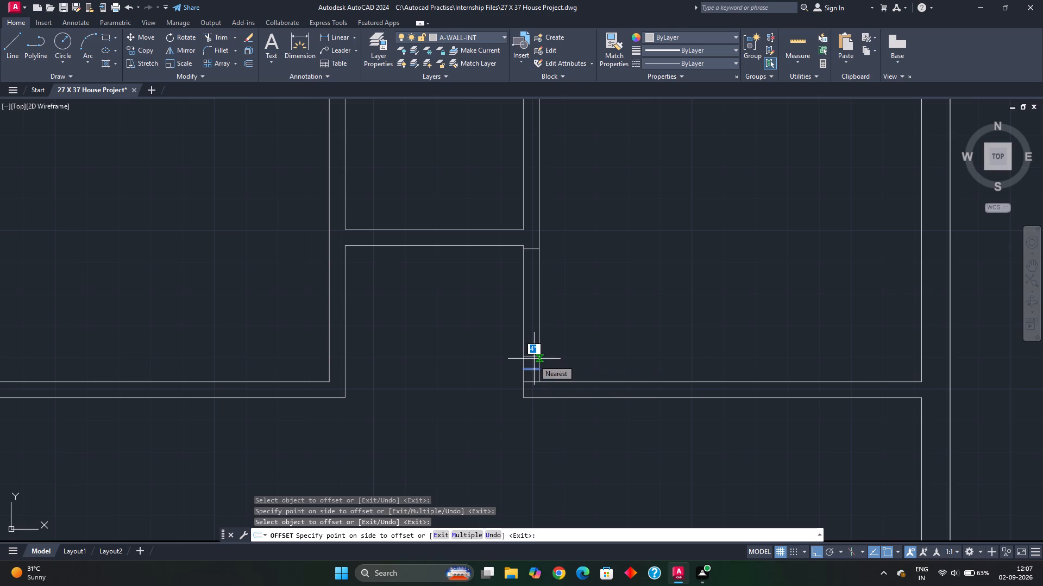
{"action": "type", "text": "3'"}
{"action": "key", "text": "Return"}
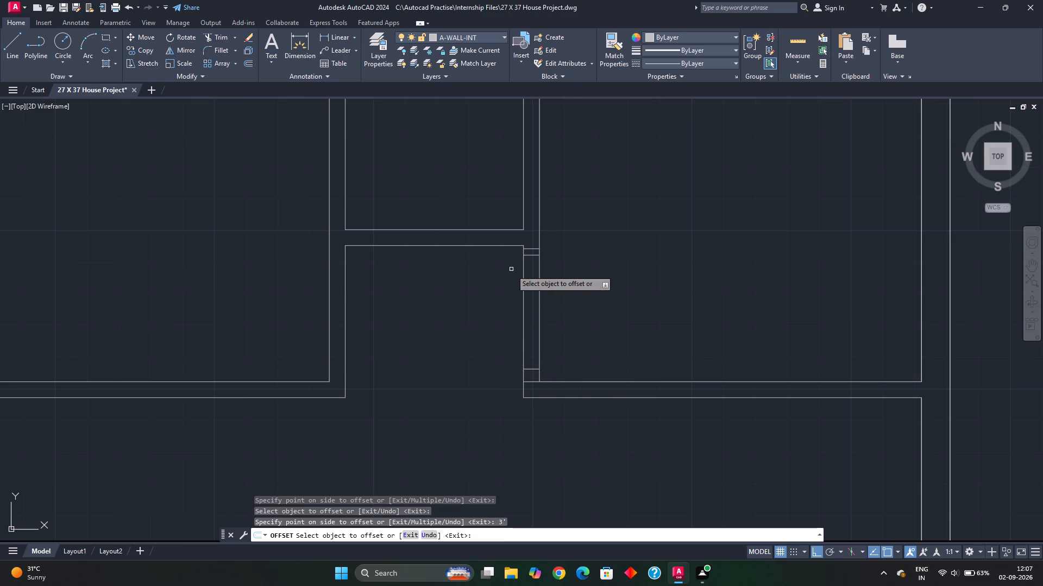
{"action": "key", "text": "Escape"}
{"action": "key", "text": "Escape"}
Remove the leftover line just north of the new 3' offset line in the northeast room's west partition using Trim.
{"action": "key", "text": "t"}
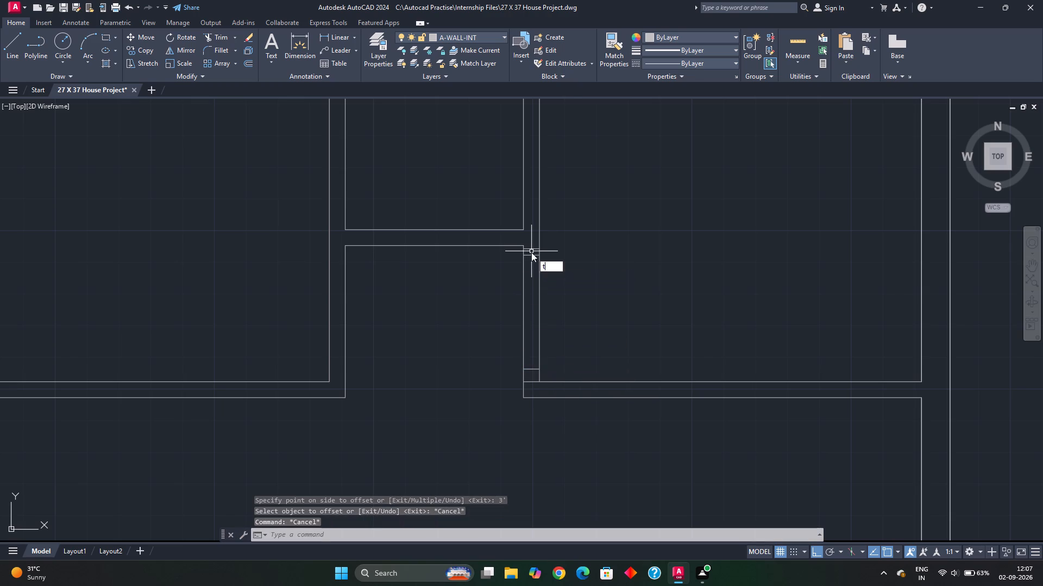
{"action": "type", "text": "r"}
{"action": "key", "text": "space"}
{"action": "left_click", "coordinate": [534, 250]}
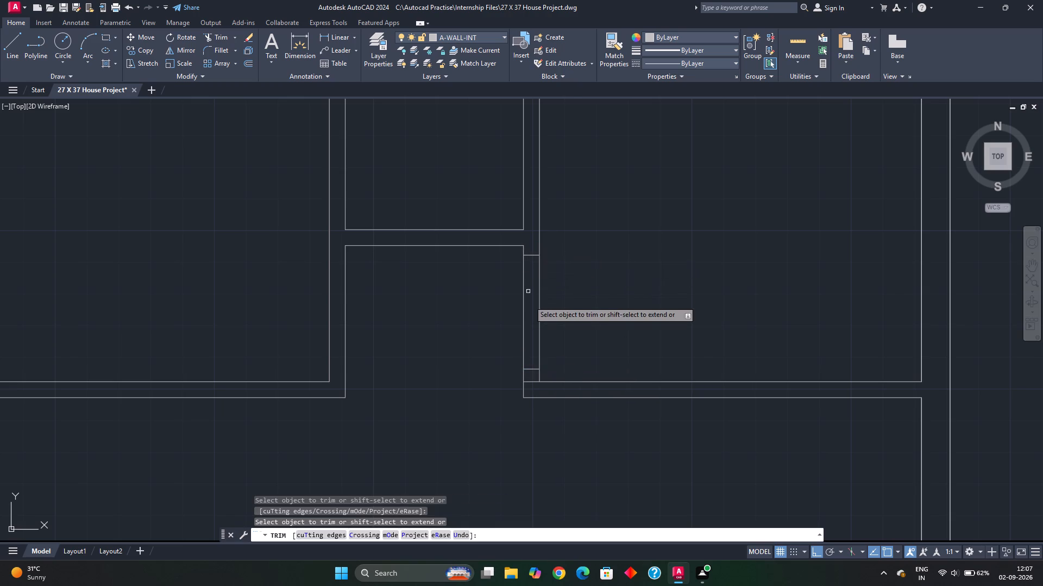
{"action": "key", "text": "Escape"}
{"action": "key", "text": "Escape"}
Trim the northeast room's west partition between the two door marks, and remove the short base line at its south end.
{"action": "key", "text": "t"}
{"action": "key", "text": "r"}
{"action": "key", "text": "space"}
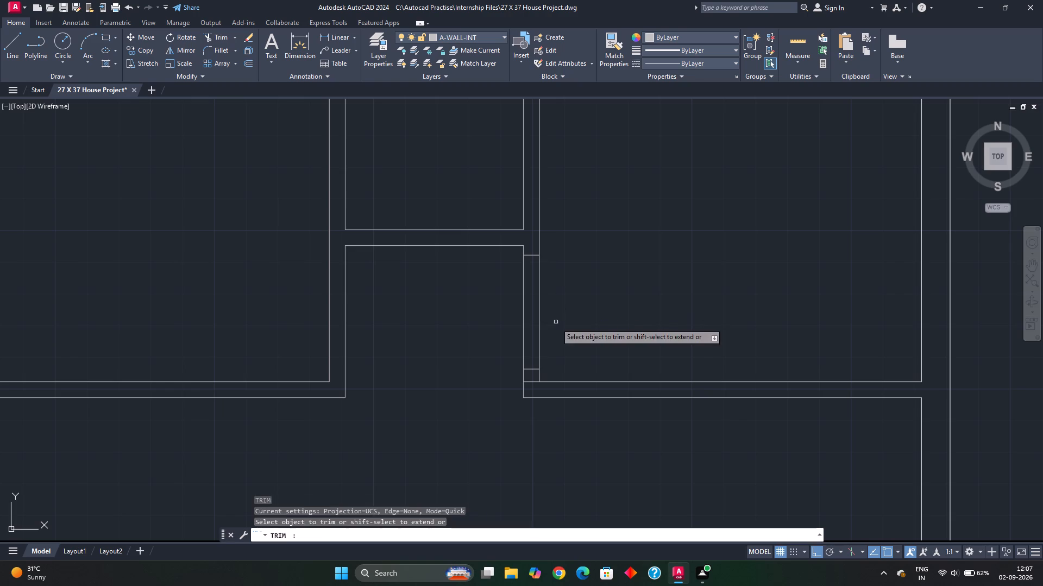
{"action": "left_click_drag", "start_coordinate": [561, 318], "coordinate": [489, 332]}
{"action": "left_click_drag", "start_coordinate": [535, 379], "coordinate": [532, 386]}
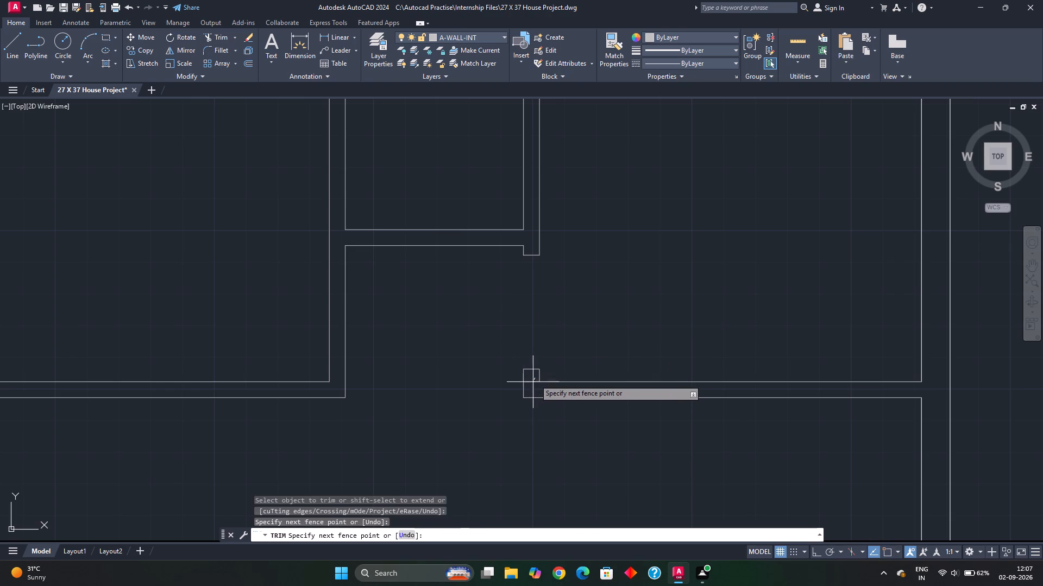
{"action": "left_click_drag", "start_coordinate": [532, 386], "coordinate": [532, 388]}
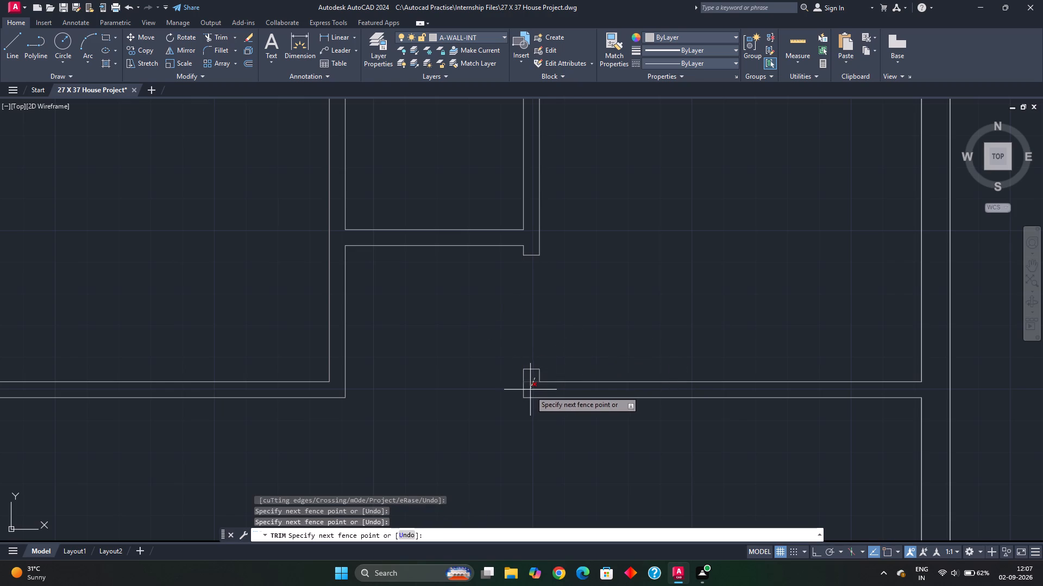
{"action": "left_click", "coordinate": [530, 390]}
{"action": "key", "text": "Escape"}
{"action": "key", "text": "Escape"}
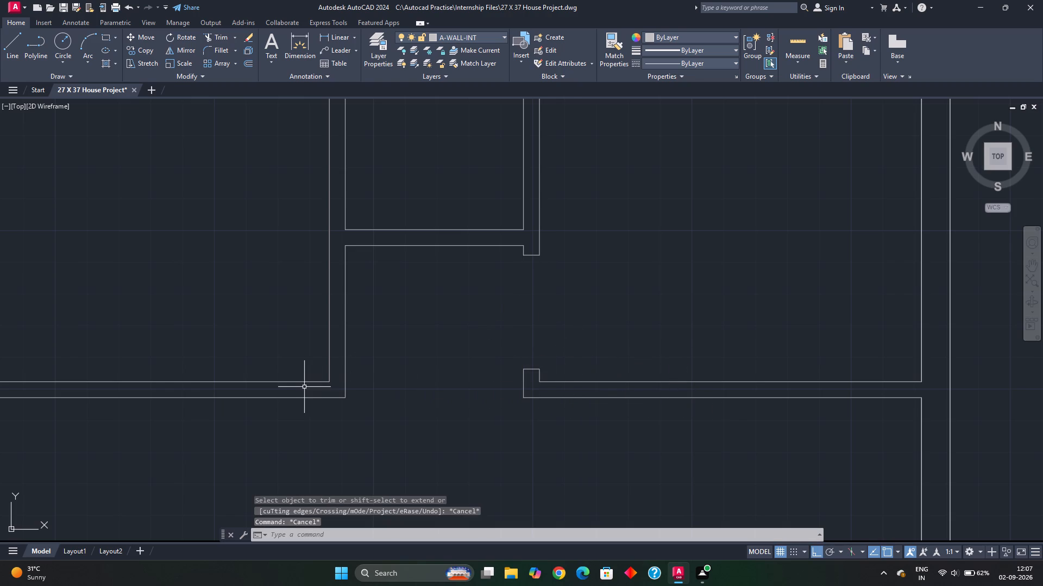
Draw a short line across the south end of the northwest room's east partition, from its inner corner to the outer face.
{"action": "key", "text": "l"}
{"action": "key", "text": "Return"}
{"action": "scroll", "coordinate": [304, 385], "scroll_direction": "up", "scroll_amount": 3}
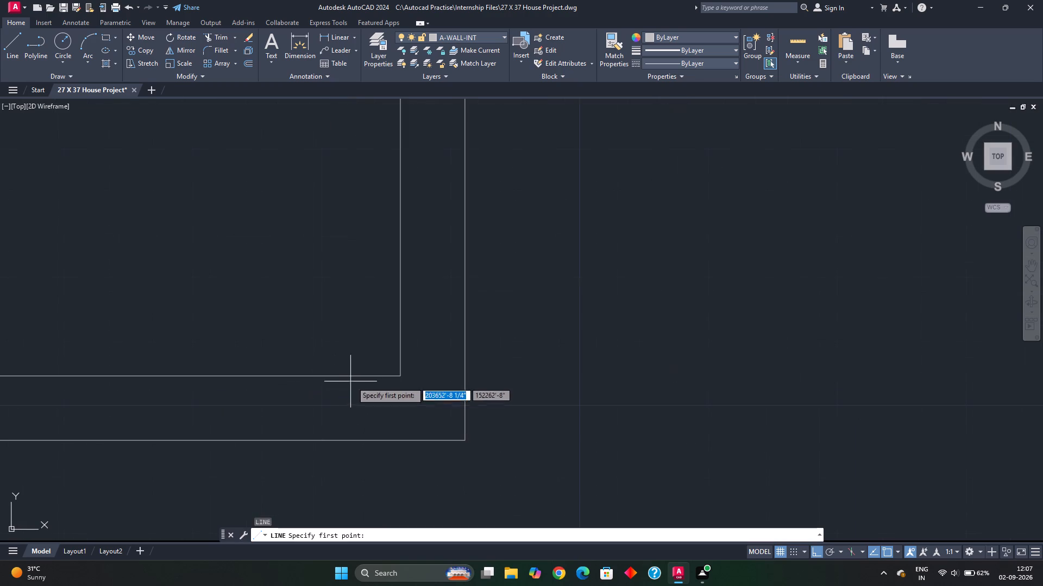
{"action": "left_click", "coordinate": [400, 376]}
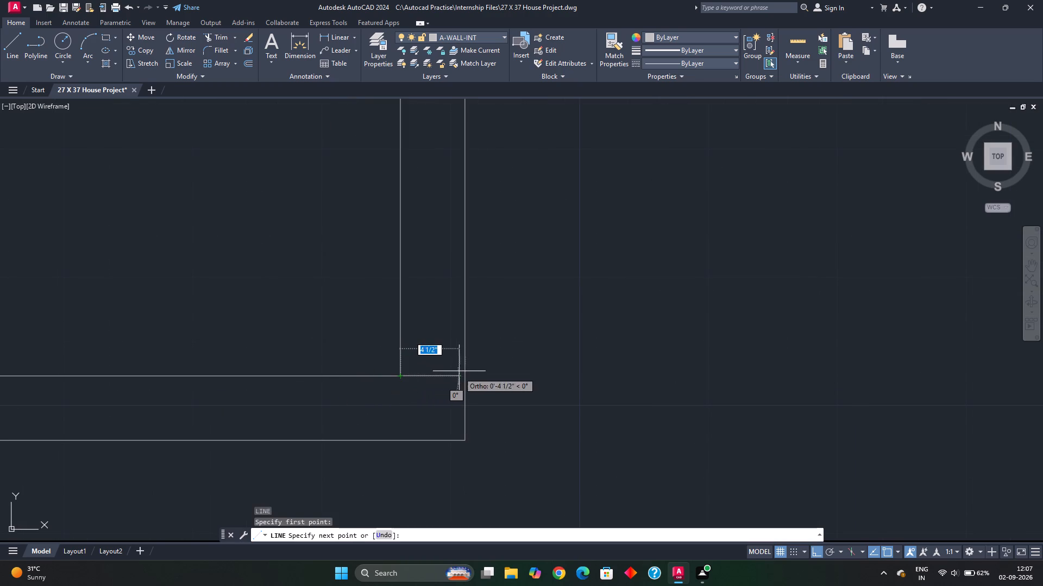
{"action": "left_click", "coordinate": [464, 376]}
{"action": "key", "text": "Escape"}
Offset the short line at the south end of the northwest room's east partition 4" to the north.
{"action": "left_click_drag", "start_coordinate": [451, 368], "coordinate": [437, 393]}
{"action": "key", "text": "o"}
{"action": "key", "text": "Return"}
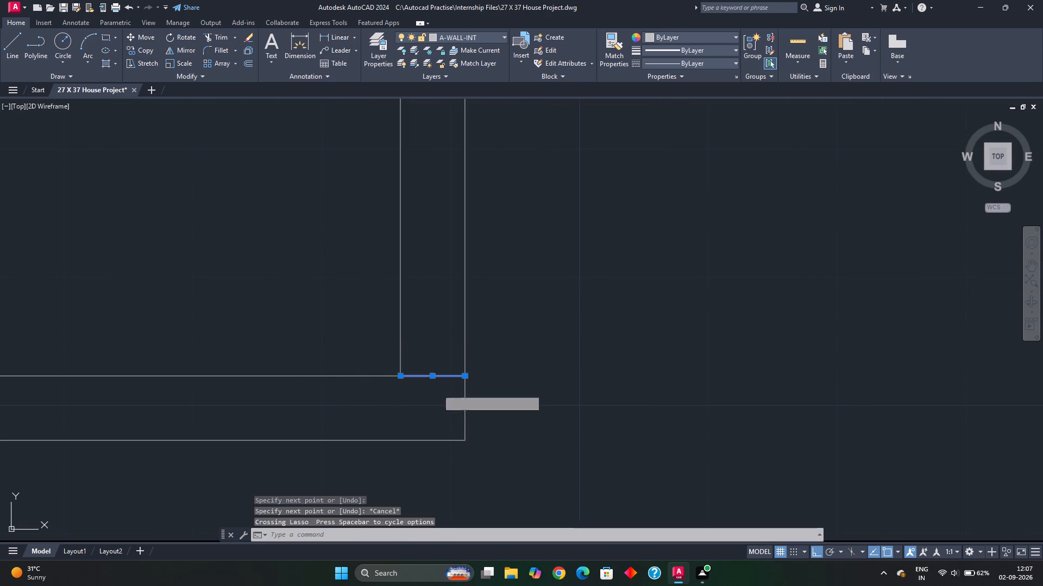
{"action": "type", "text": "40"}
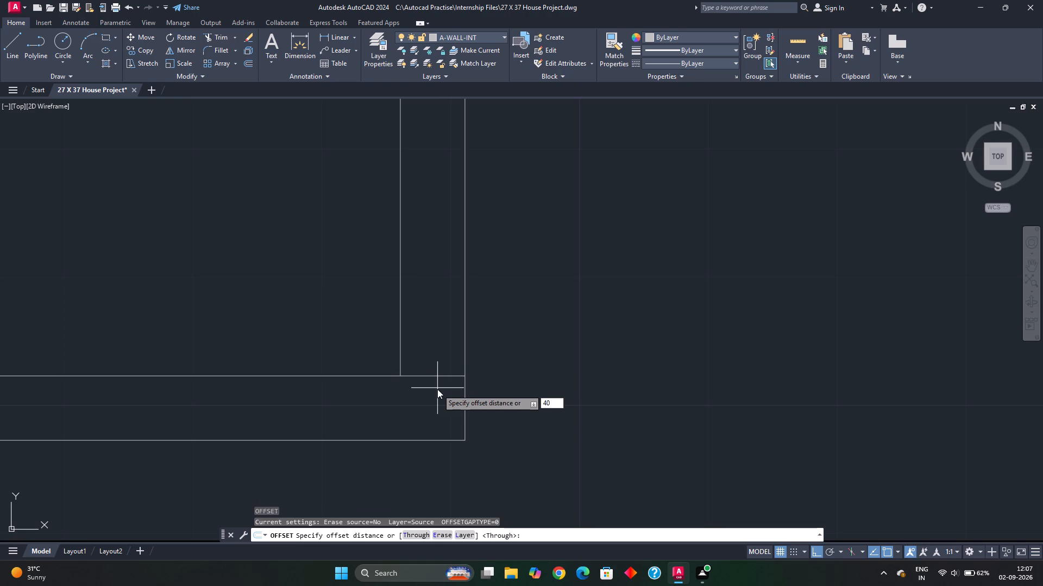
{"action": "type", "text": ":'"}
{"action": "key", "text": "BackSpace"}
{"action": "key", "text": "BackSpace"}
{"action": "key", "text": "BackSpace"}
{"action": "key", "text": "shift+quotedbl"}
{"action": "key", "text": "Return"}
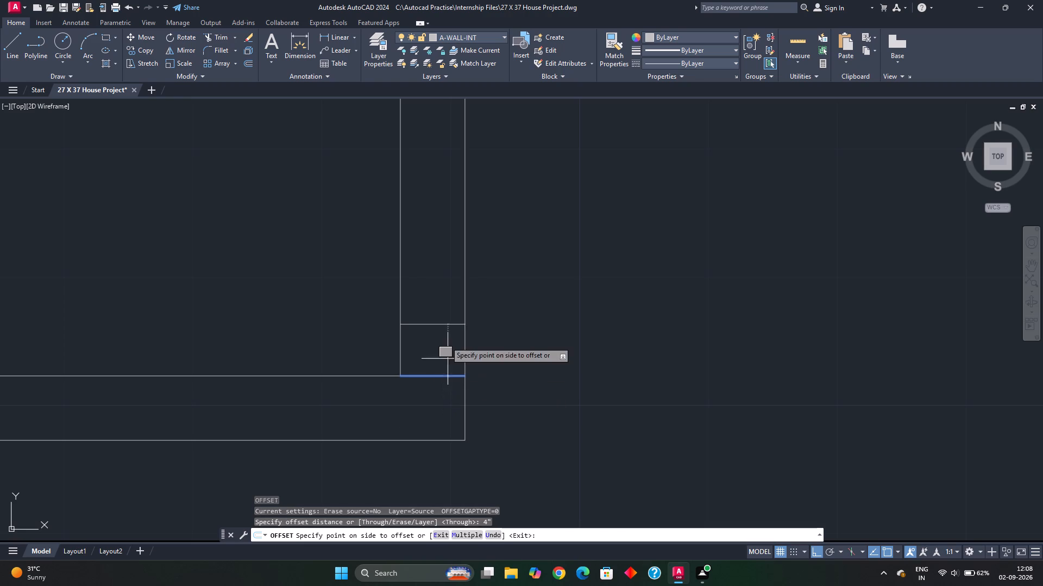
{"action": "left_click", "coordinate": [439, 325]}
Offset the 4" line in the northwest room's east partition 3' further north to mark the opening's other side.
{"action": "left_click", "coordinate": [439, 326]}
{"action": "key", "text": "3"}
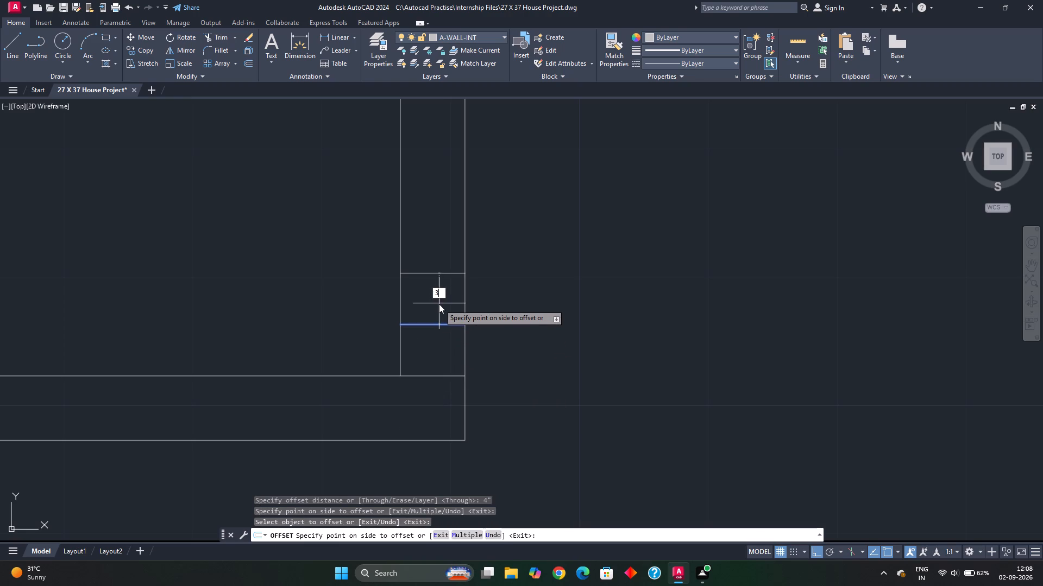
{"action": "key", "text": "apostrophe"}
{"action": "key", "text": "Return"}
{"action": "scroll", "coordinate": [441, 295], "scroll_direction": "down", "scroll_amount": 3}
{"action": "left_click", "coordinate": [436, 264]}
{"action": "key", "text": "Escape"}
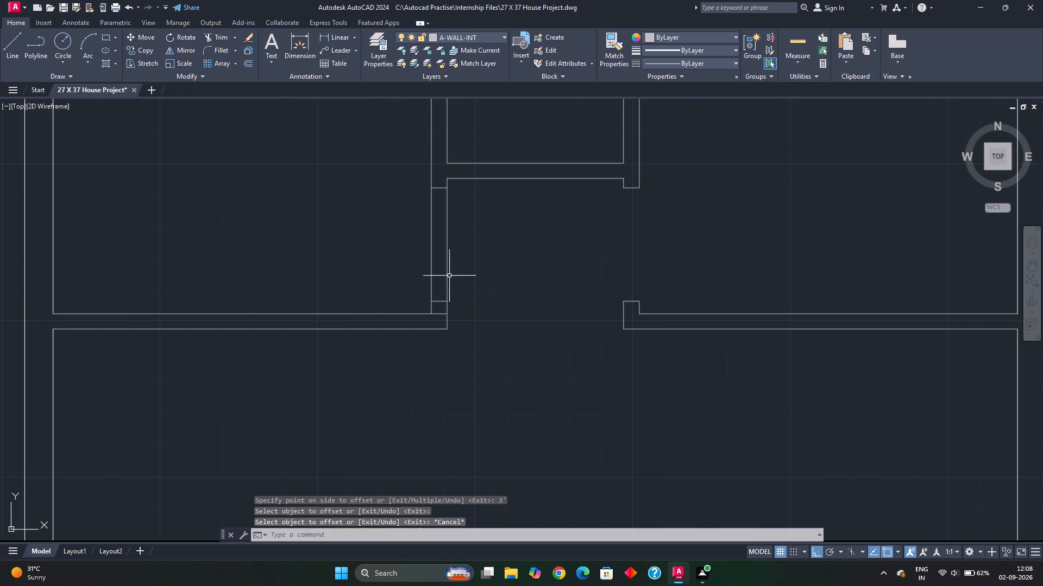
Trim the northwest room's east partition between the two door marks, and remove the short base line at its south end.
{"action": "type", "text": "tr"}
{"action": "key", "text": "space"}
{"action": "left_click_drag", "start_coordinate": [459, 265], "coordinate": [404, 273]}
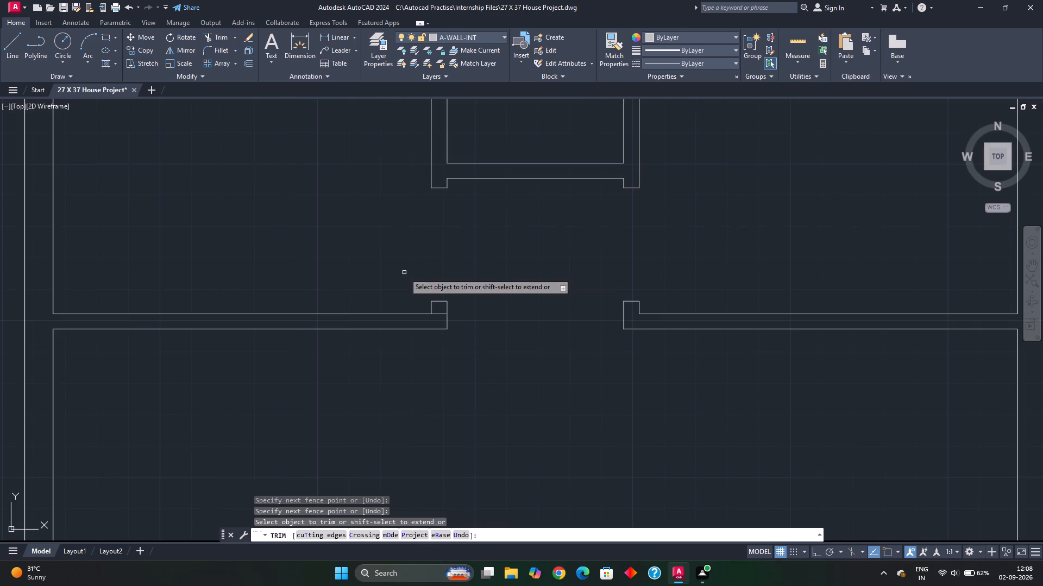
{"action": "left_click_drag", "start_coordinate": [441, 316], "coordinate": [439, 311]}
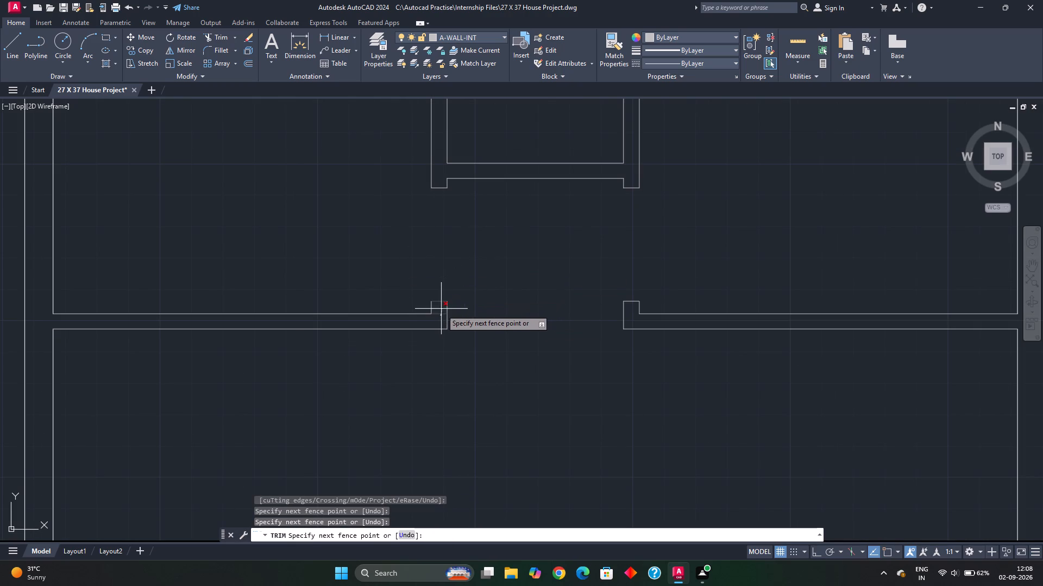
{"action": "left_click", "coordinate": [441, 310]}
Draw a short line across the east end of the north middle room's south partition, between its two faces.
{"action": "middle_click_drag", "start_coordinate": [444, 215], "coordinate": [435, 278]}
{"action": "middle_click_drag", "start_coordinate": [574, 302], "coordinate": [491, 337]}
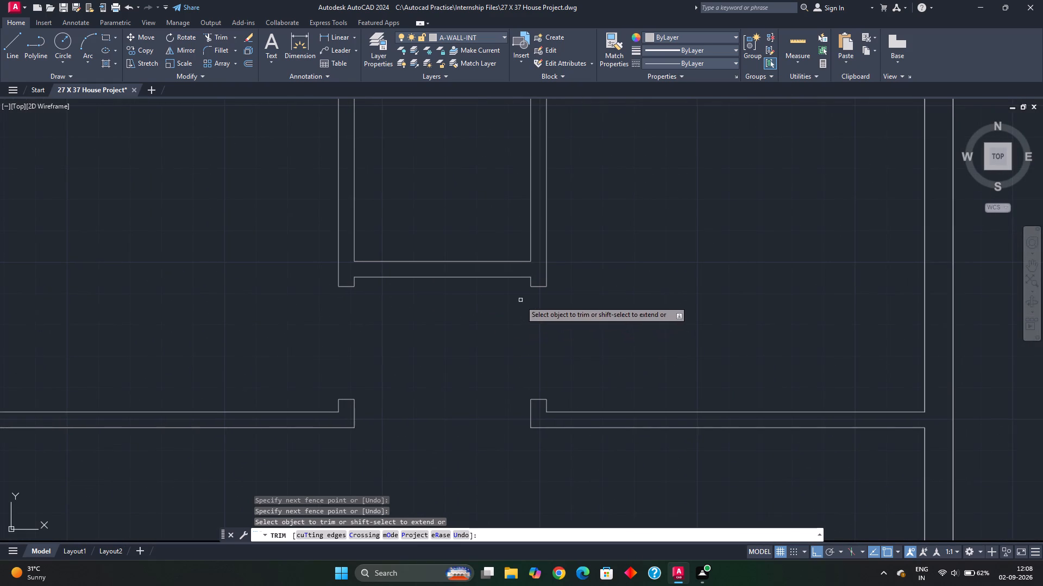
{"action": "scroll", "coordinate": [546, 353], "scroll_direction": "down", "scroll_amount": 1}
{"action": "middle_click", "coordinate": [546, 352]}
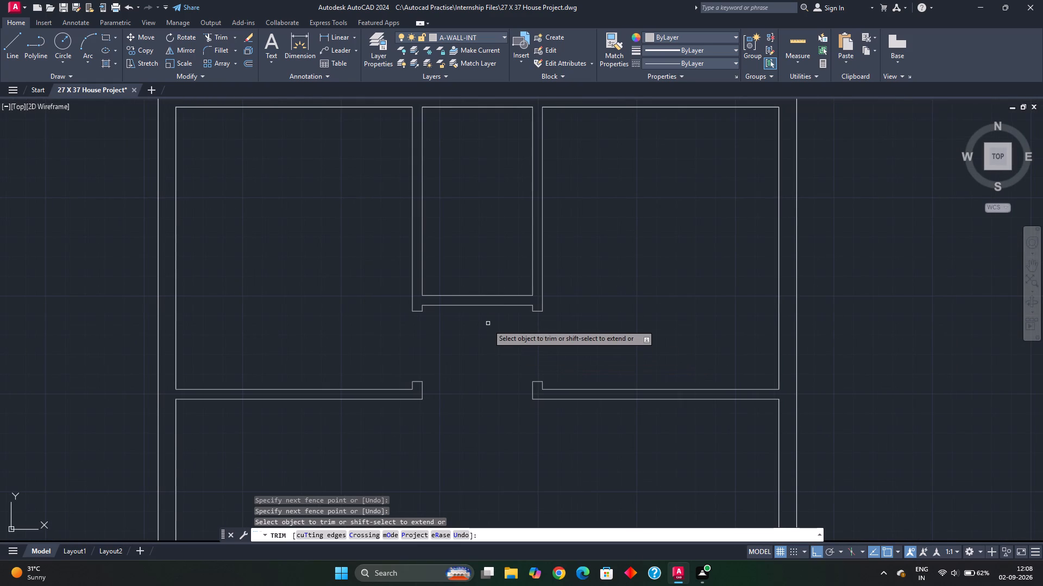
{"action": "scroll", "coordinate": [497, 307], "scroll_direction": "up", "scroll_amount": 2}
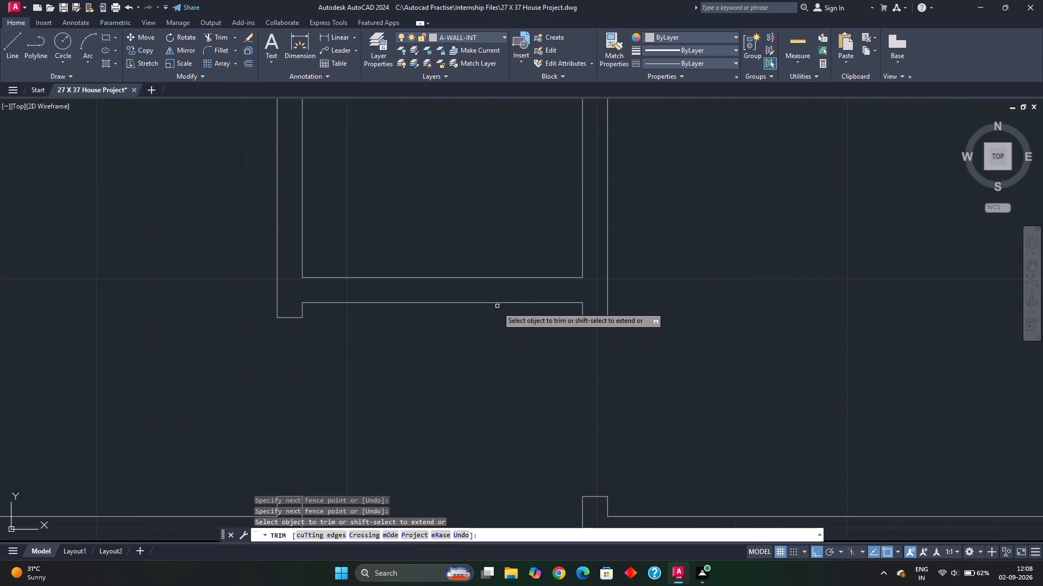
{"action": "key", "text": "l"}
{"action": "key", "text": "Return"}
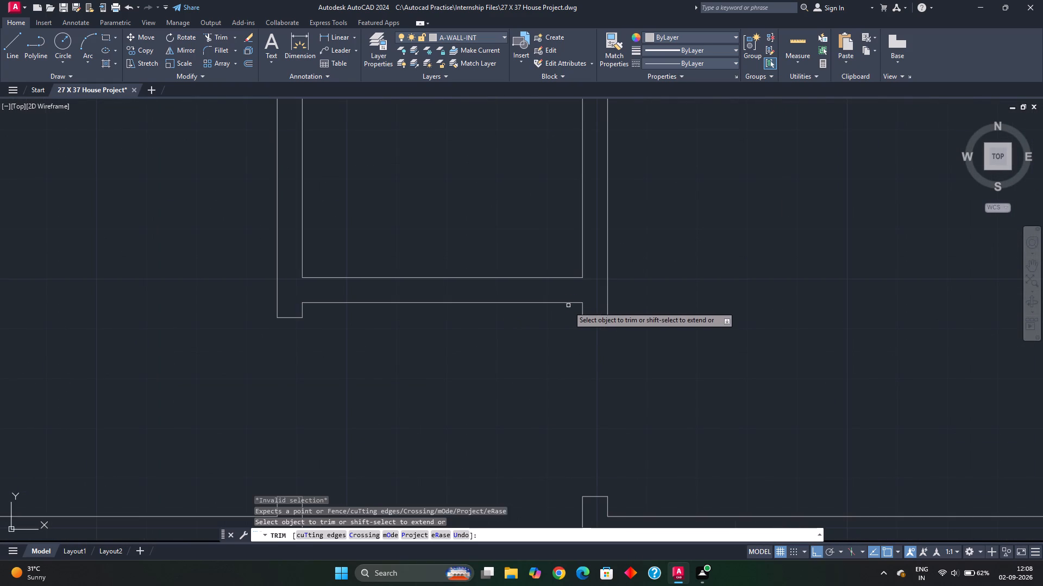
{"action": "key", "text": "Escape"}
{"action": "key", "text": "Escape"}
{"action": "key", "text": "l"}
{"action": "key", "text": "Return"}
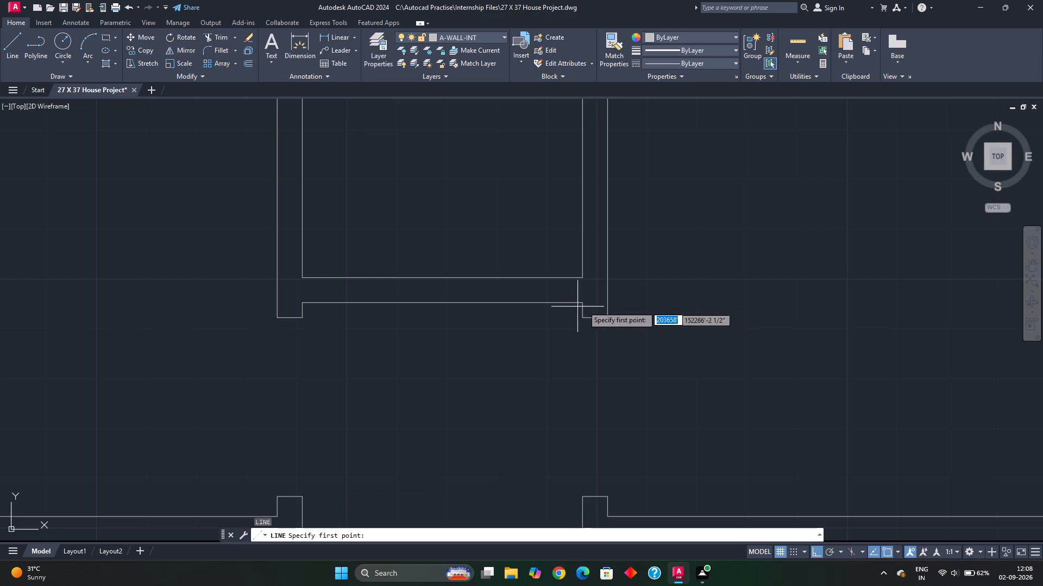
{"action": "left_click", "coordinate": [581, 303]}
{"action": "left_click", "coordinate": [583, 277]}
{"action": "key", "text": "Escape"}
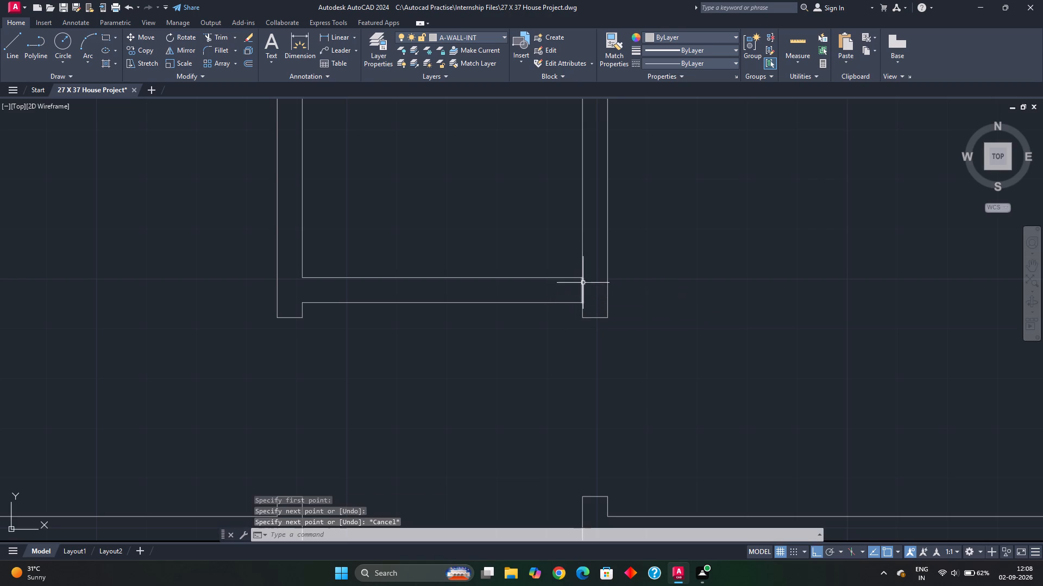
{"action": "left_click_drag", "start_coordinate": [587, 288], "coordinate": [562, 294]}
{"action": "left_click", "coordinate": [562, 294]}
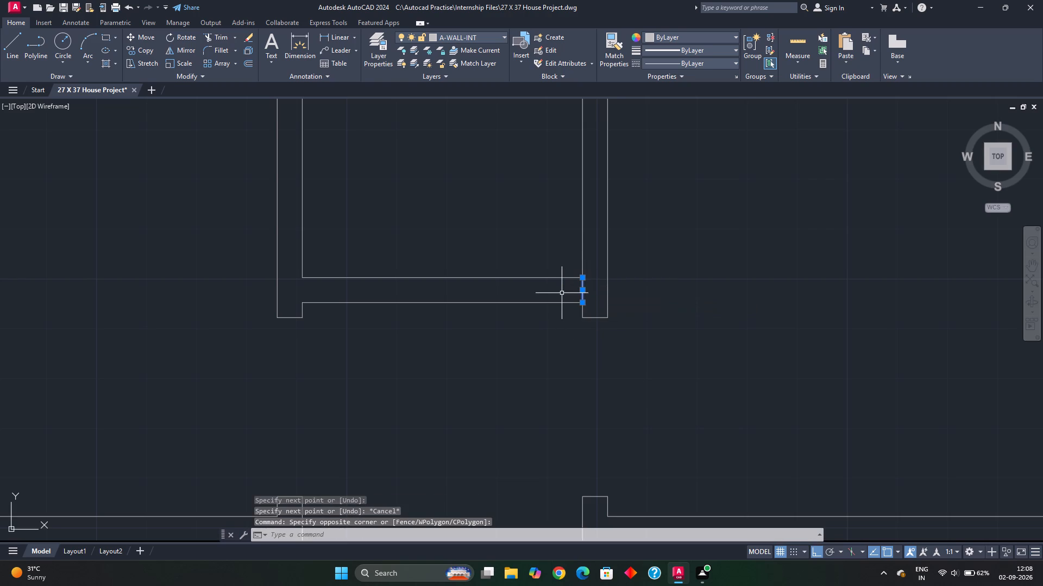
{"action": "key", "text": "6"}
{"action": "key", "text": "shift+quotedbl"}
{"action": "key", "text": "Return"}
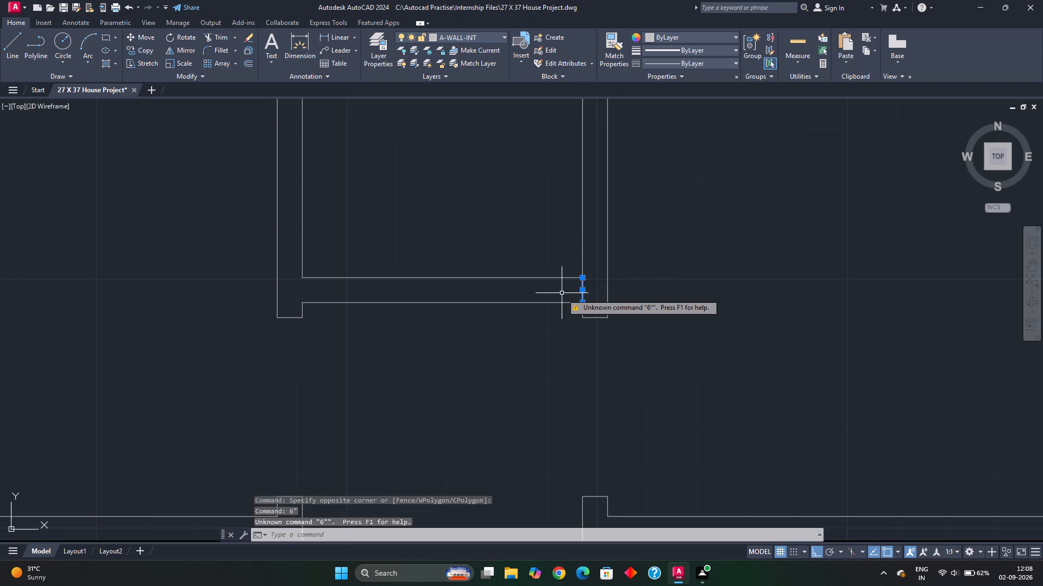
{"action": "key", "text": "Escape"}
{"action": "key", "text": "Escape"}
Offset the short line at the east end of the north middle room's south partition 6" to the west.
{"action": "key", "text": "o"}
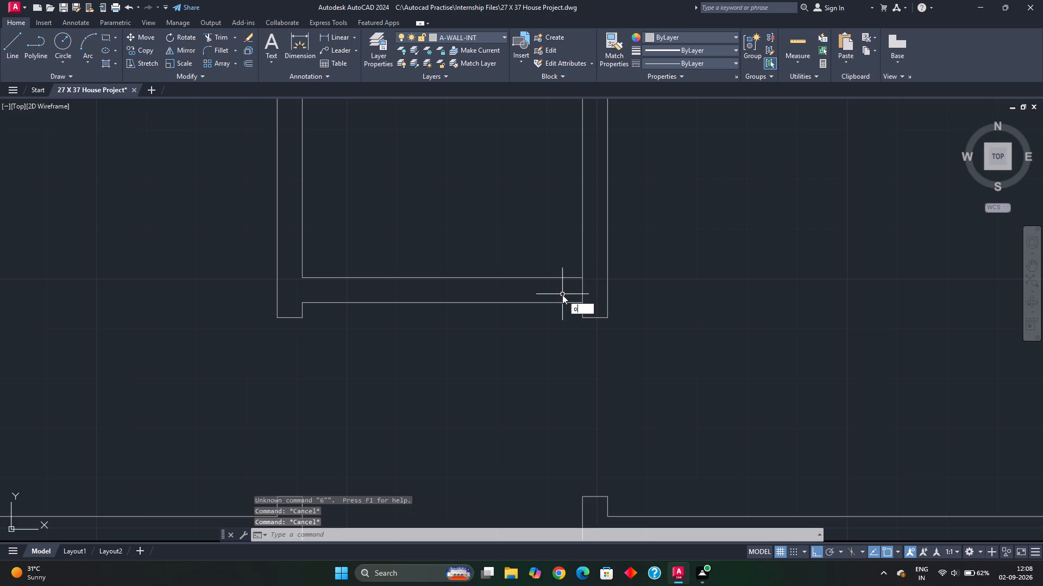
{"action": "key", "text": "Return"}
{"action": "type", "text": "6\""}
{"action": "key", "text": "Return"}
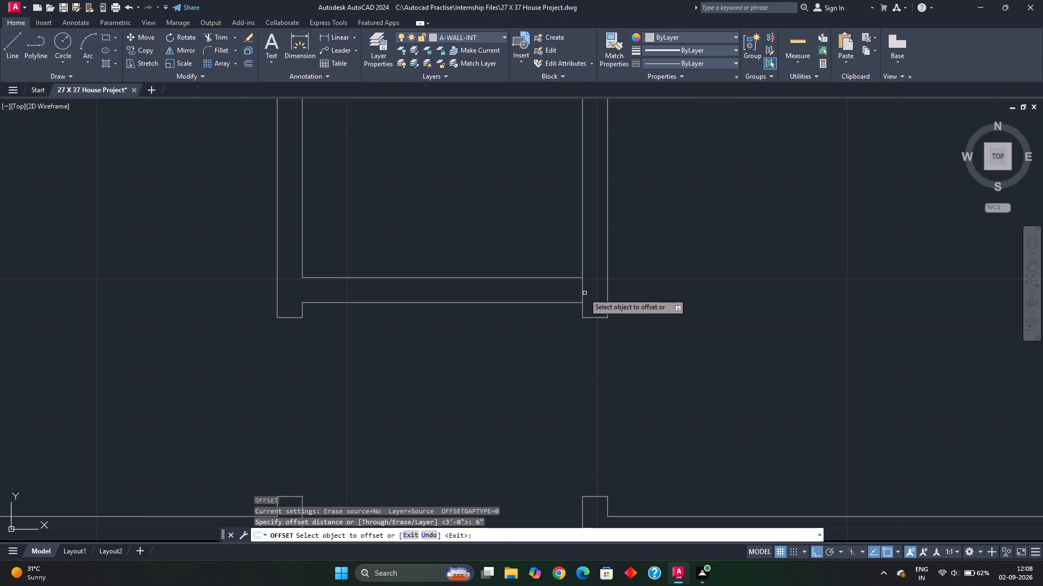
{"action": "left_click", "coordinate": [581, 290]}
{"action": "left_click", "coordinate": [564, 294]}
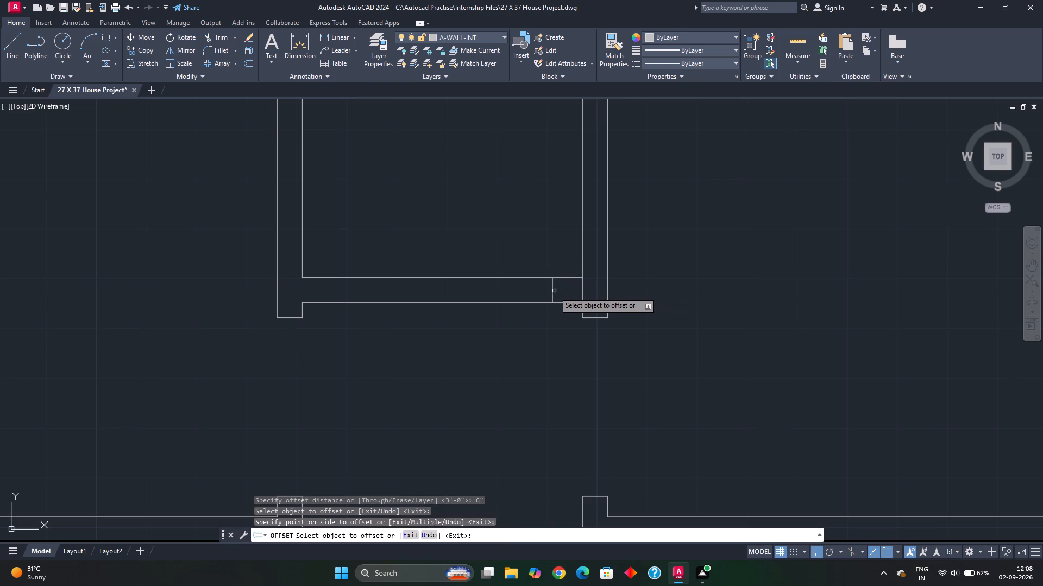
Offset the 6" line in the north middle room's south partition 2'6" further west to mark the opening's other side.
{"action": "left_click", "coordinate": [552, 288]}
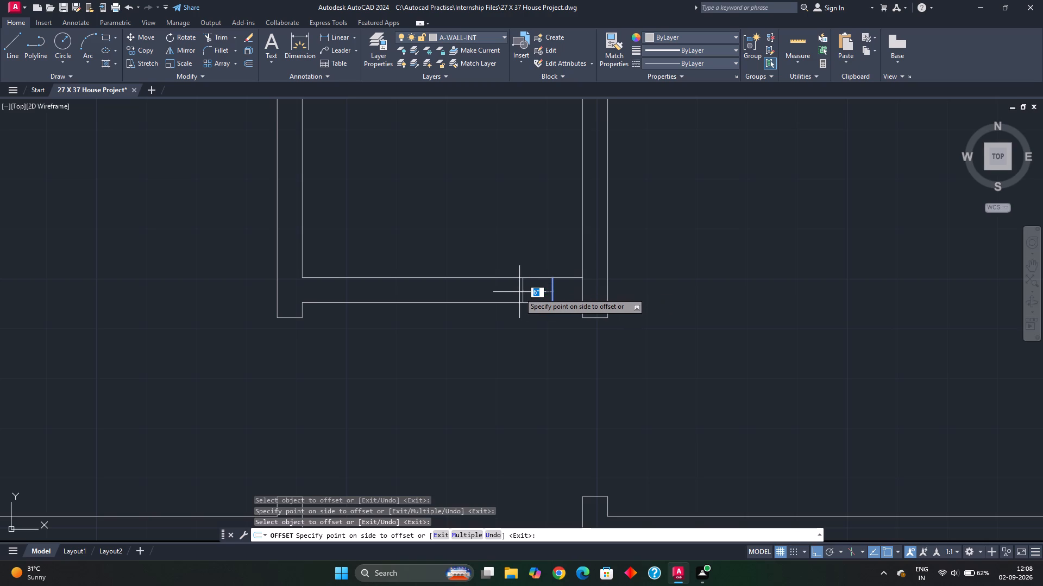
{"action": "type", "text": "2'"}
{"action": "type", "text": "6\""}
{"action": "key", "text": "Return"}
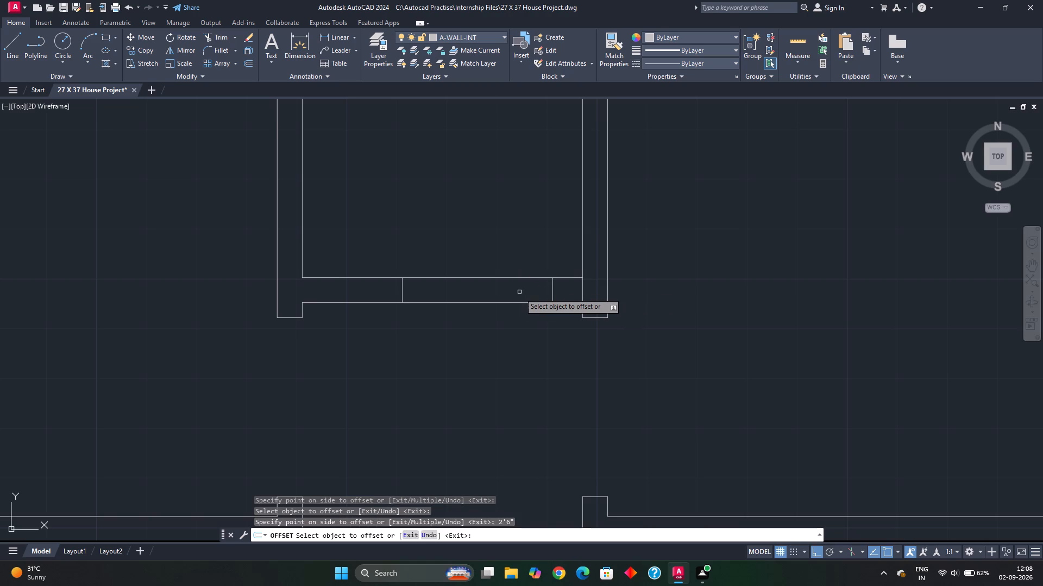
{"action": "key", "text": "Escape"}
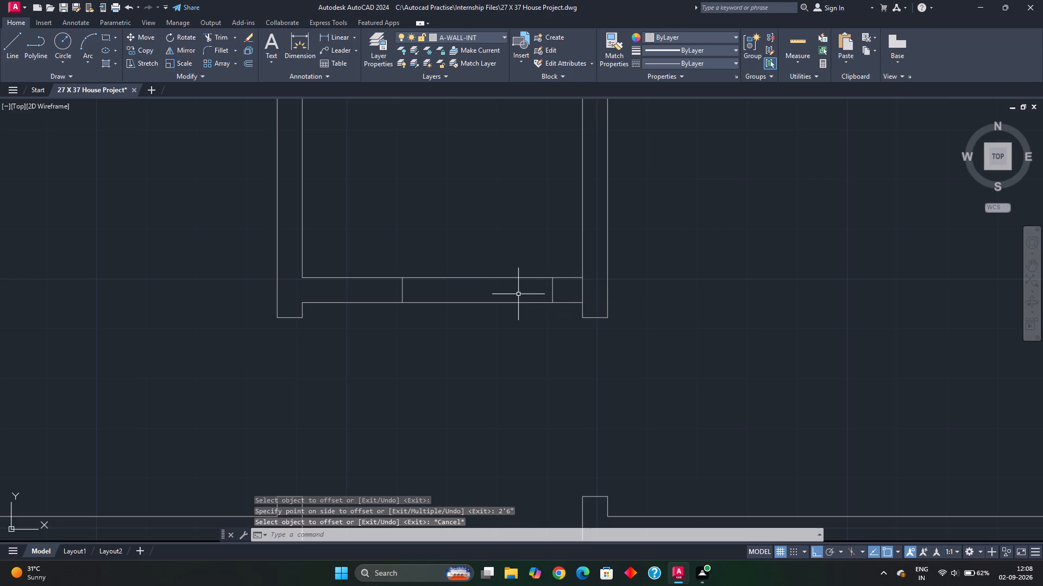
{"action": "key", "text": "Escape"}
Trim the north middle room's south partition between the two door marks, and remove the short base line at its east end.
{"action": "type", "text": "tr"}
{"action": "key", "text": "space"}
{"action": "left_click_drag", "start_coordinate": [507, 262], "coordinate": [481, 334]}
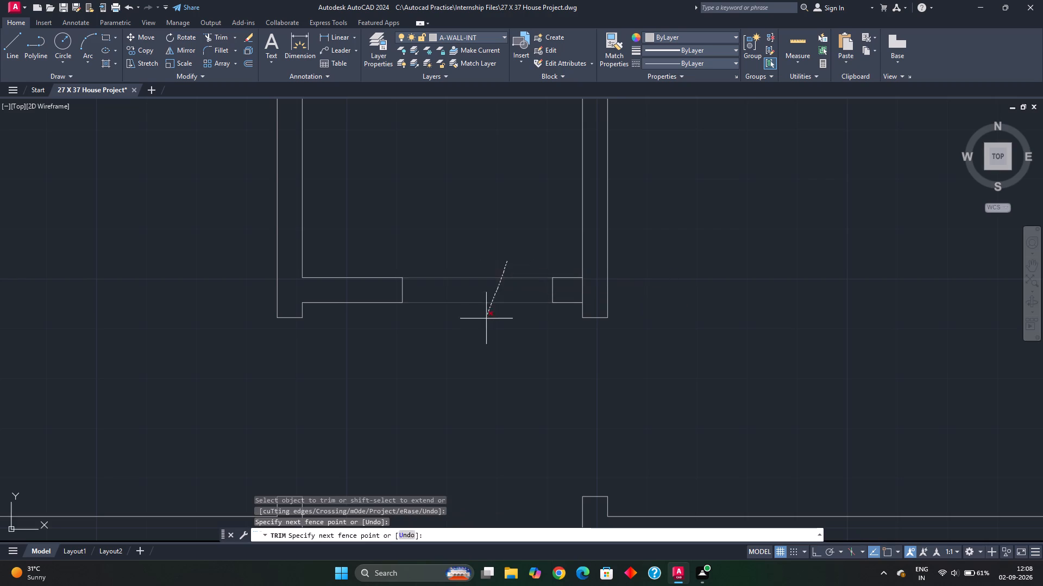
{"action": "left_click_drag", "start_coordinate": [481, 334], "coordinate": [481, 338]}
{"action": "left_click", "coordinate": [583, 291]}
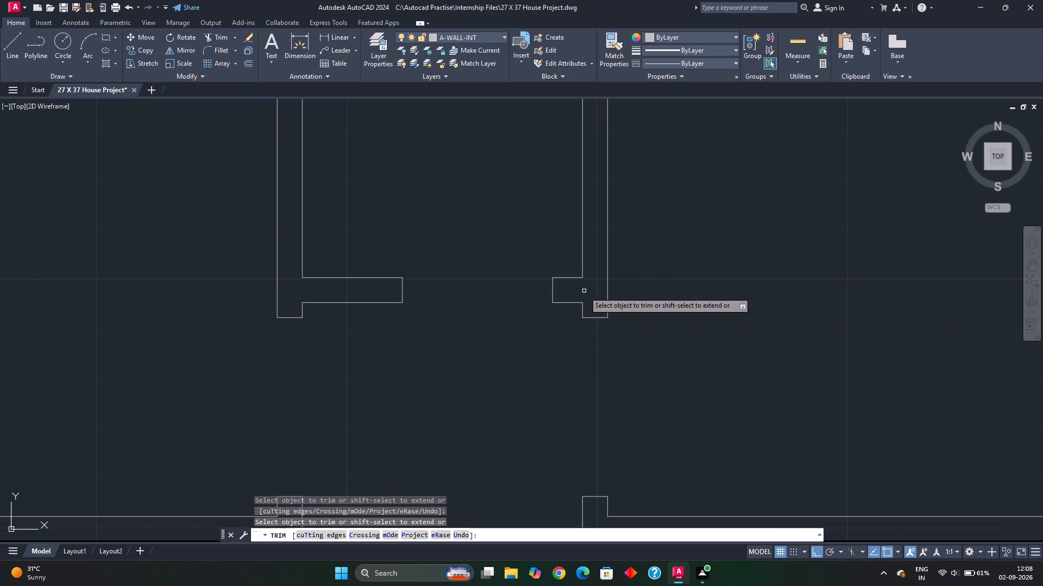
{"action": "key", "text": "Escape"}
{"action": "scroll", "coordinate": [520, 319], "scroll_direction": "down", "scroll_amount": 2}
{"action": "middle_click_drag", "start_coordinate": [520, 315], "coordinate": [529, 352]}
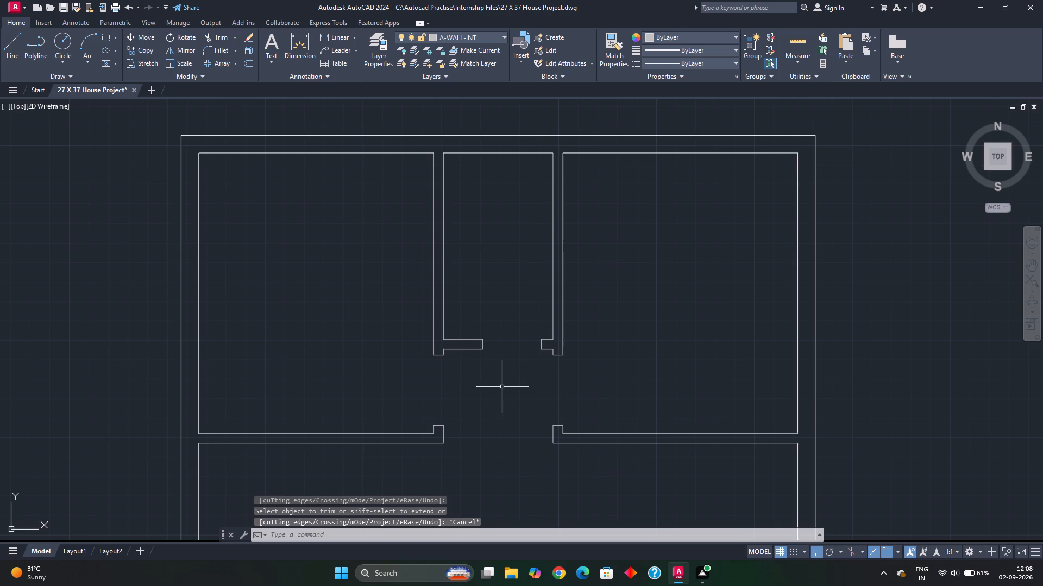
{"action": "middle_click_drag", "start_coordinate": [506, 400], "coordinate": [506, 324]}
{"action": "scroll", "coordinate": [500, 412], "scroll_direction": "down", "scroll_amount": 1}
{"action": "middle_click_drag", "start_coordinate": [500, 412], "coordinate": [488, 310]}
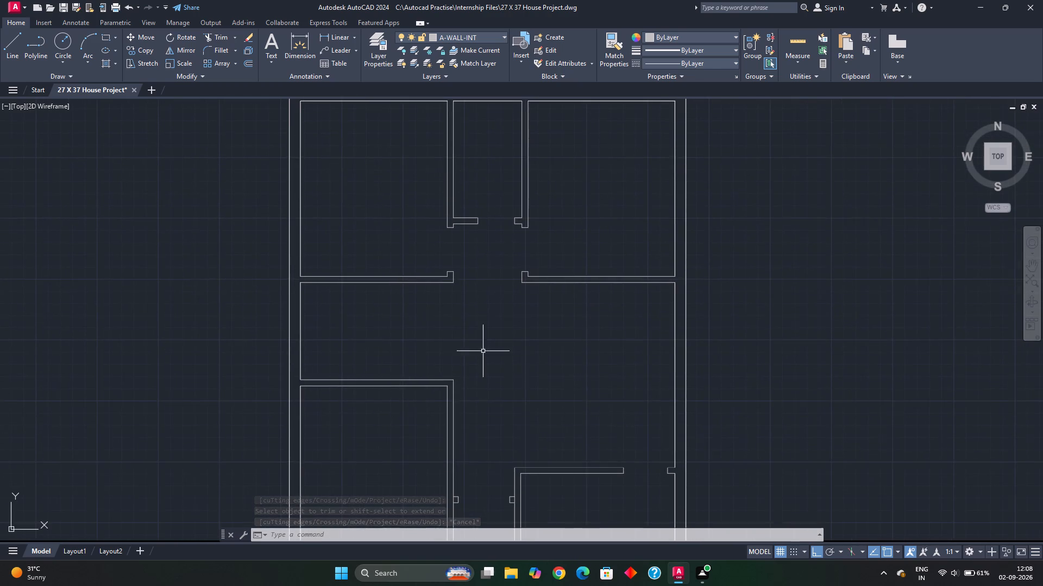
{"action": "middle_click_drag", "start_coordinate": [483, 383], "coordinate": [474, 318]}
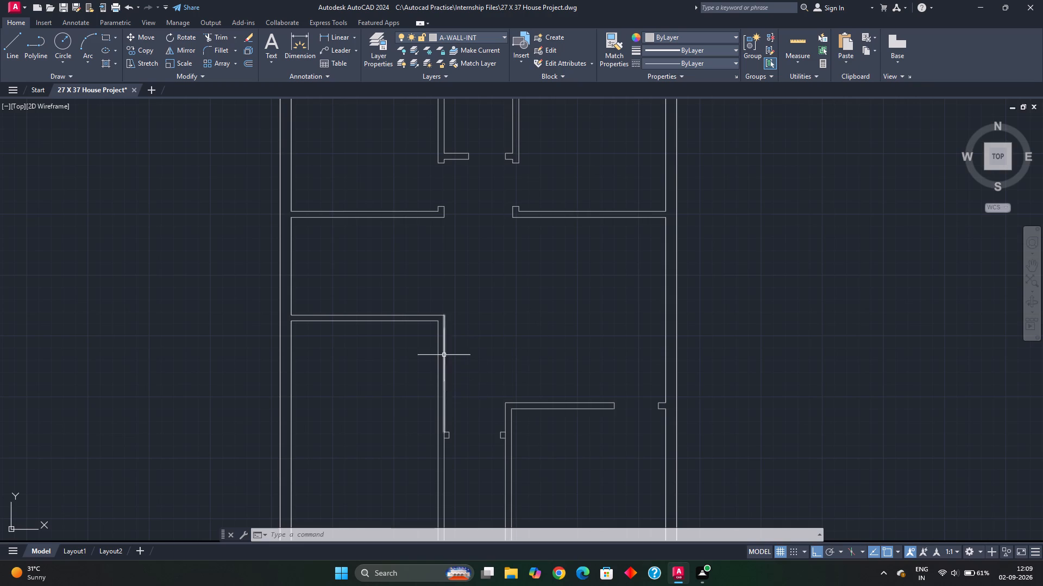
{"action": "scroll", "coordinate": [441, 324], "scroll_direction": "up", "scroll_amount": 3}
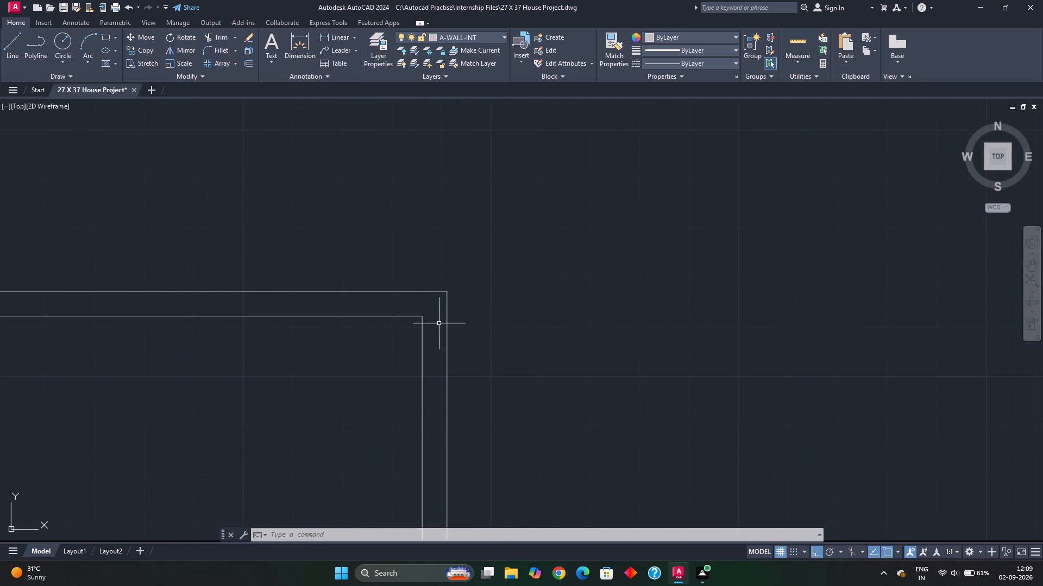
Draw a short line across the north end of the southwest room's east partition, between its two faces.
{"action": "key", "text": "l"}
{"action": "key", "text": "Return"}
{"action": "scroll", "coordinate": [438, 324], "scroll_direction": "up", "scroll_amount": 2}
{"action": "left_click", "coordinate": [399, 305]}
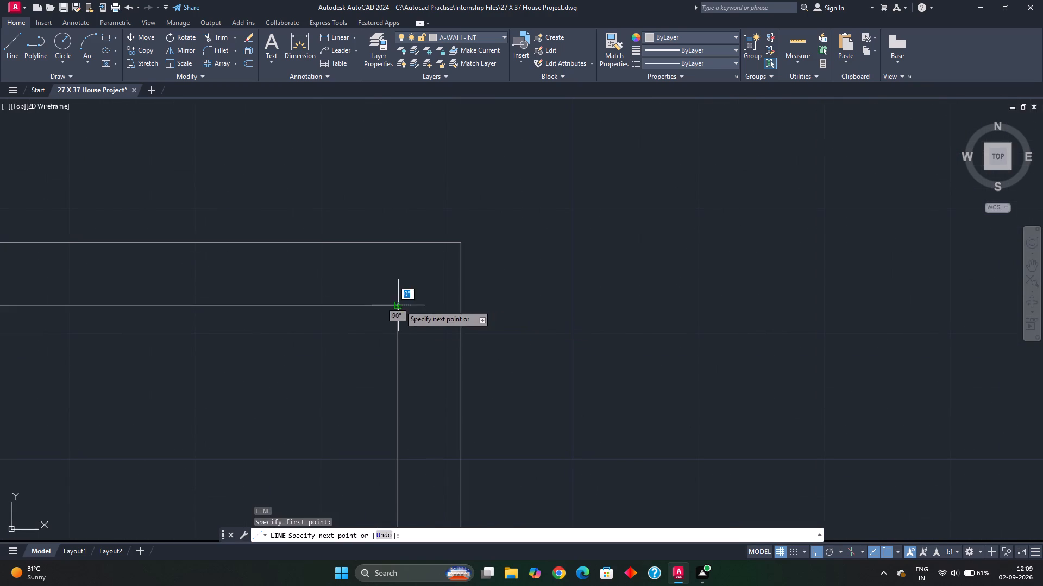
{"action": "left_click", "coordinate": [461, 308]}
{"action": "key", "text": "Escape"}
Offset the short line at the north end of the southwest room's east partition 6" to the south.
{"action": "left_click_drag", "start_coordinate": [434, 294], "coordinate": [424, 328]}
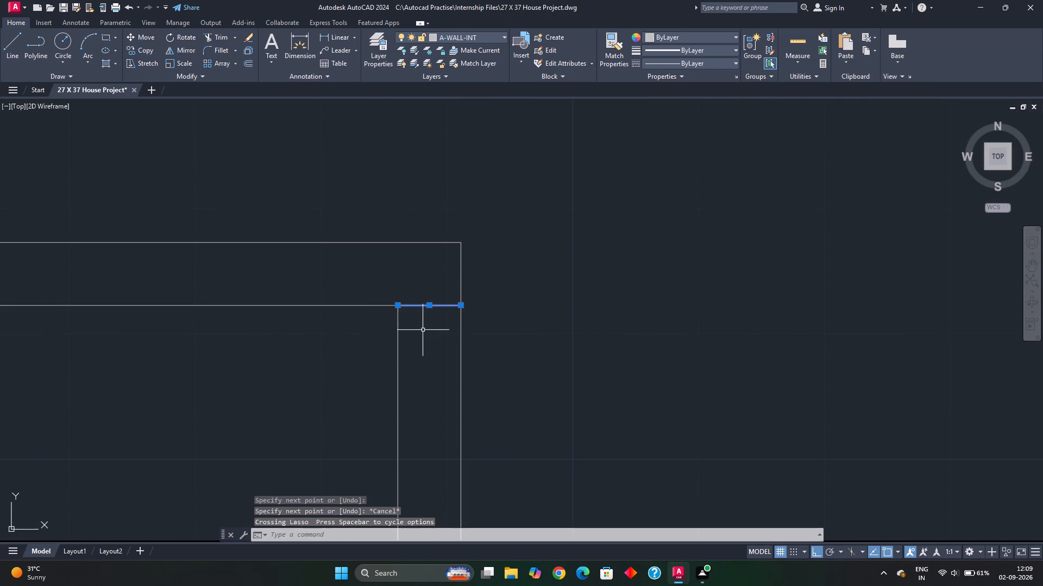
{"action": "key", "text": "o"}
{"action": "key", "text": "Return"}
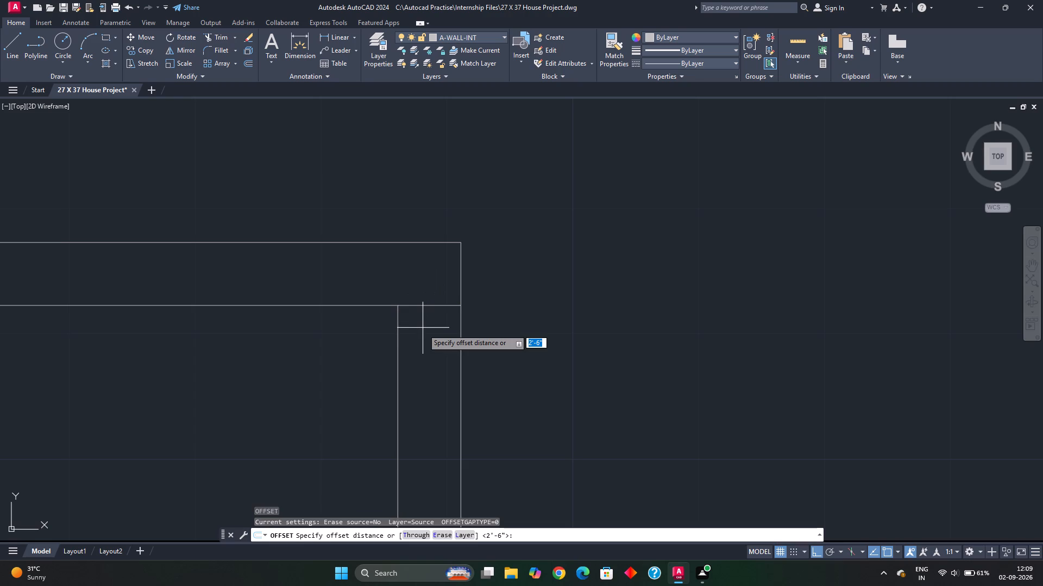
{"action": "key", "text": "3"}
{"action": "key", "text": "BackSpace"}
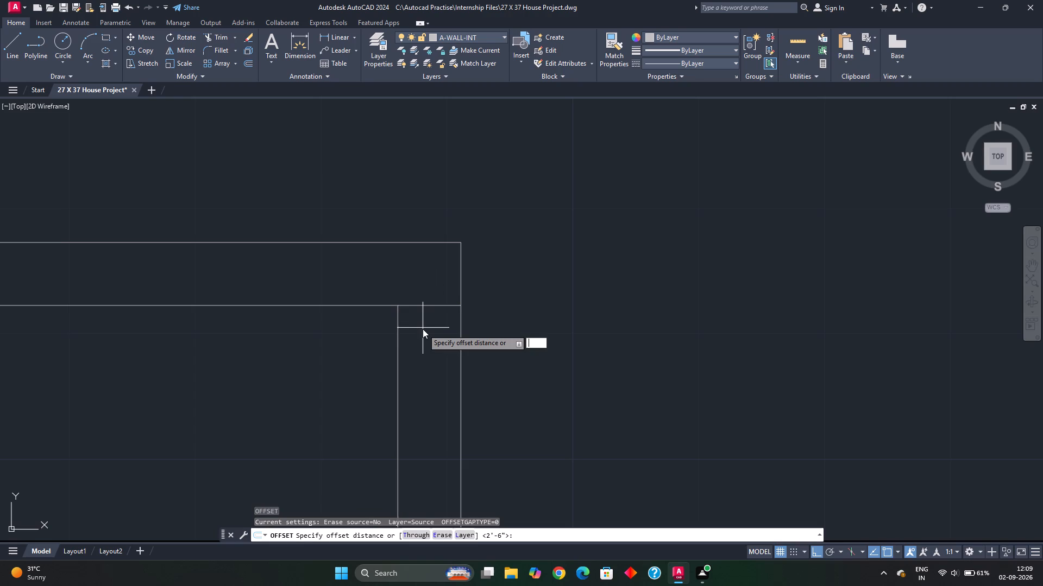
{"action": "type", "text": "6\""}
{"action": "key", "text": "Return"}
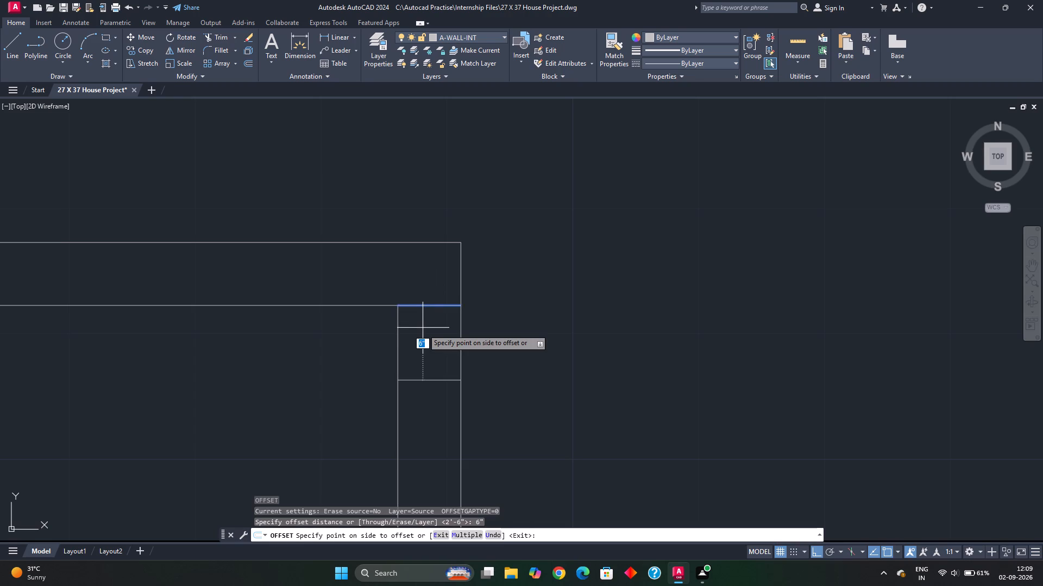
{"action": "left_click", "coordinate": [426, 341]}
Offset the 6" line in the southwest room's east partition 3' further south to mark the opening's other side.
{"action": "left_click", "coordinate": [447, 381]}
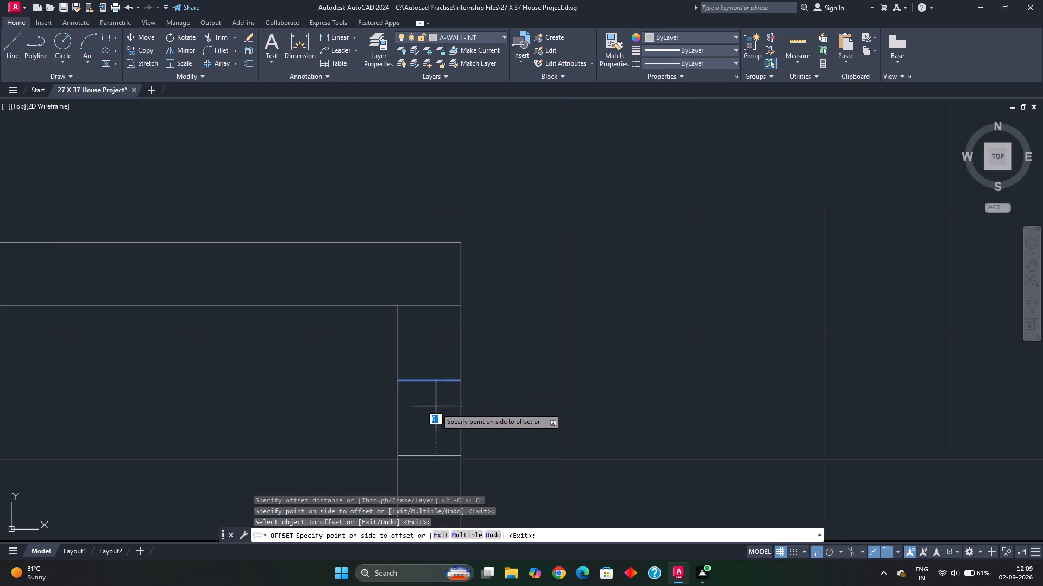
{"action": "scroll", "coordinate": [436, 407], "scroll_direction": "down", "scroll_amount": 1}
{"action": "middle_click_drag", "start_coordinate": [436, 407], "coordinate": [430, 355]}
{"action": "type", "text": "3'"}
{"action": "key", "text": "Return"}
{"action": "scroll", "coordinate": [430, 358], "scroll_direction": "down", "scroll_amount": 3}
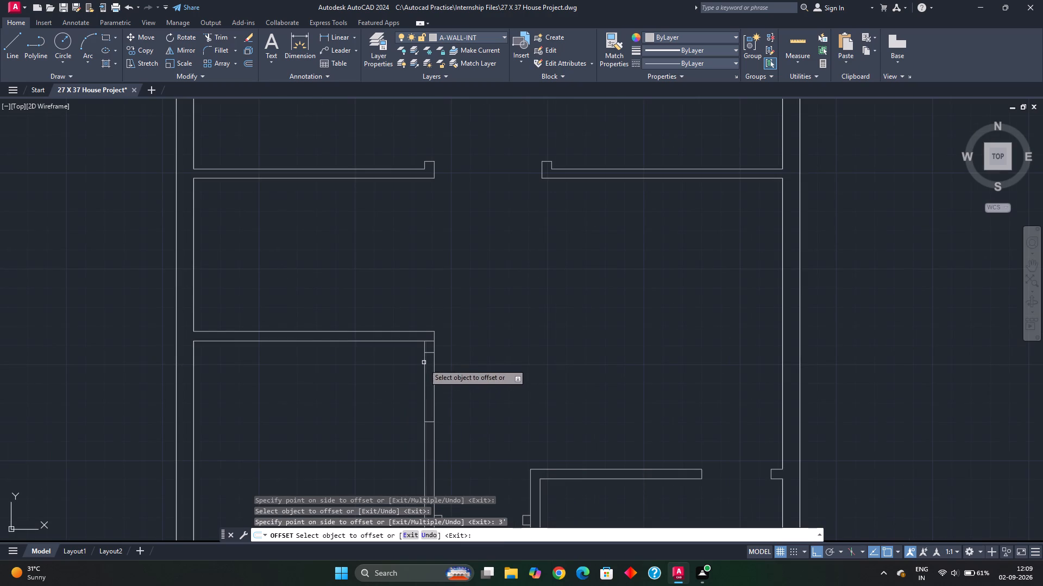
{"action": "key", "text": "Escape"}
Trim the southwest room's east partition between the two door marks, and remove the short base line at its north end.
{"action": "key", "text": "t"}
{"action": "type", "text": "r"}
{"action": "key", "text": "space"}
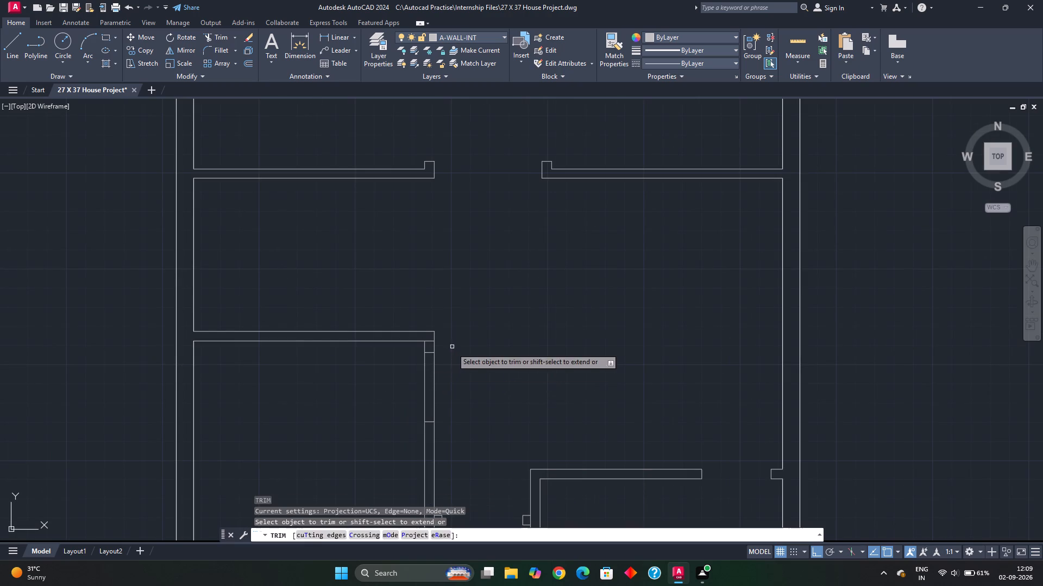
{"action": "left_click_drag", "start_coordinate": [439, 377], "coordinate": [388, 385]}
{"action": "scroll", "coordinate": [414, 359], "scroll_direction": "up", "scroll_amount": 3}
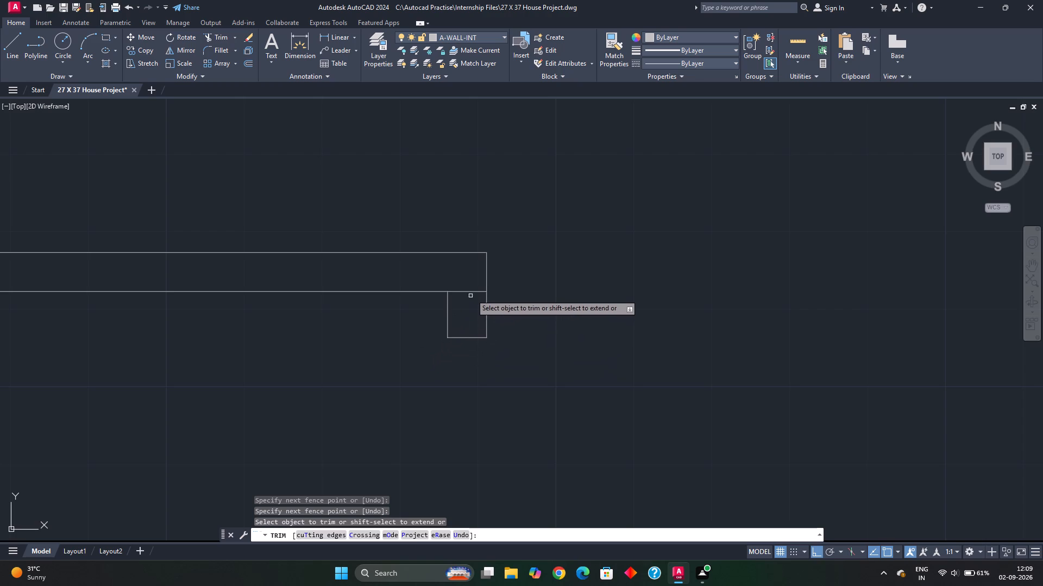
{"action": "left_click_drag", "start_coordinate": [471, 290], "coordinate": [464, 310]}
{"action": "scroll", "coordinate": [511, 332], "scroll_direction": "down", "scroll_amount": 3}
{"action": "middle_click_drag", "start_coordinate": [532, 360], "coordinate": [514, 326]}
{"action": "key", "text": "Escape"}
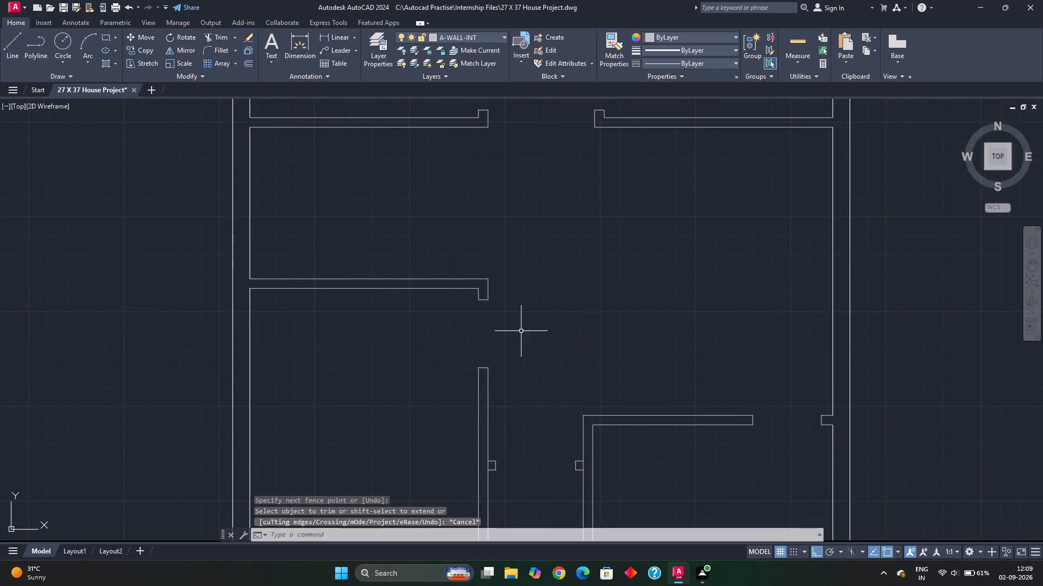
{"action": "key", "text": "Escape"}
{"action": "scroll", "coordinate": [546, 348], "scroll_direction": "down", "scroll_amount": 2}
{"action": "middle_click_drag", "start_coordinate": [546, 348], "coordinate": [507, 364]}
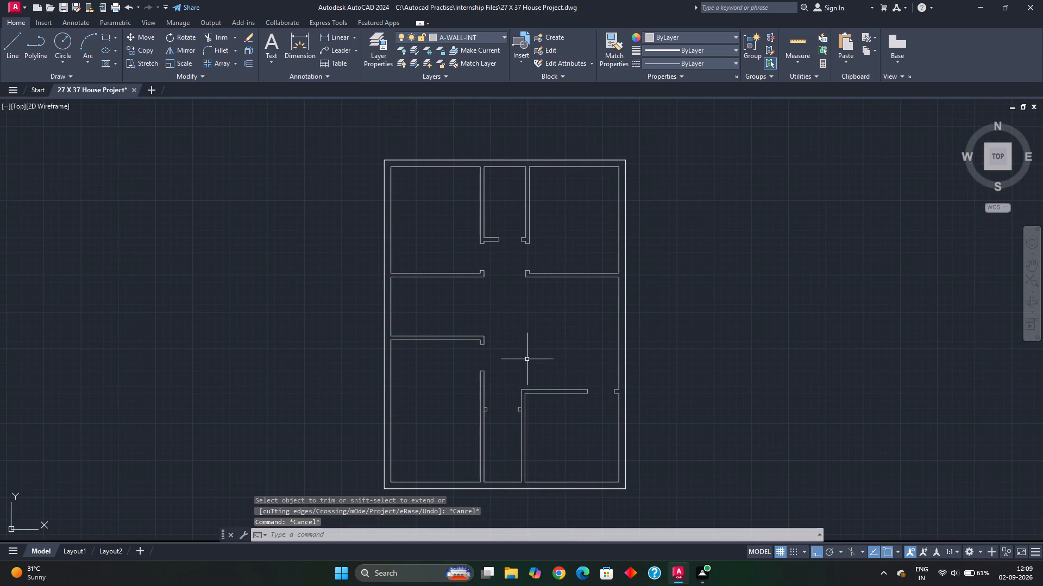
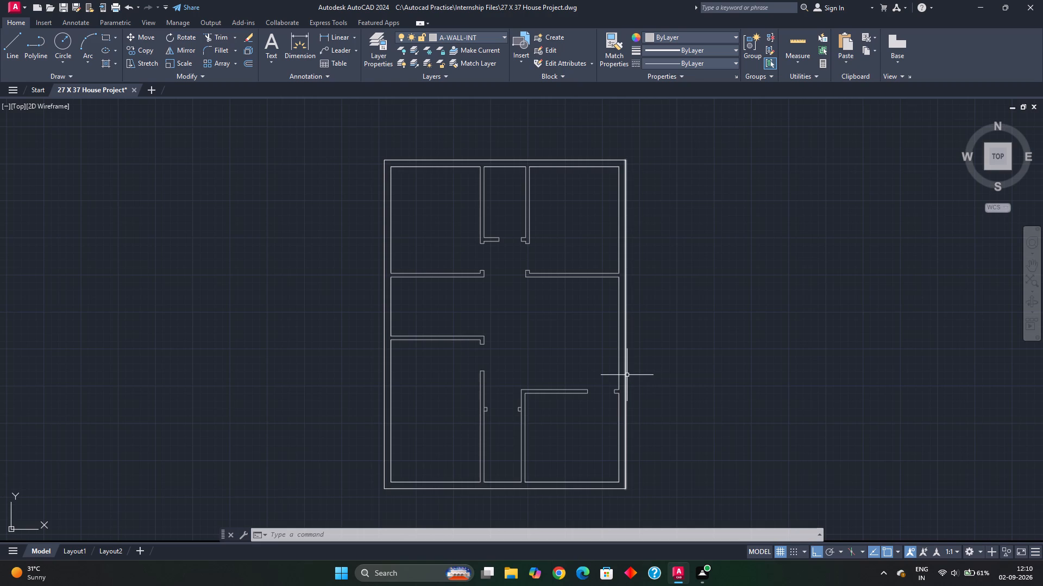
Draw two short lines closing the west outer wall's inner face where the two west partitions meet it.
{"action": "key", "text": "Escape"}
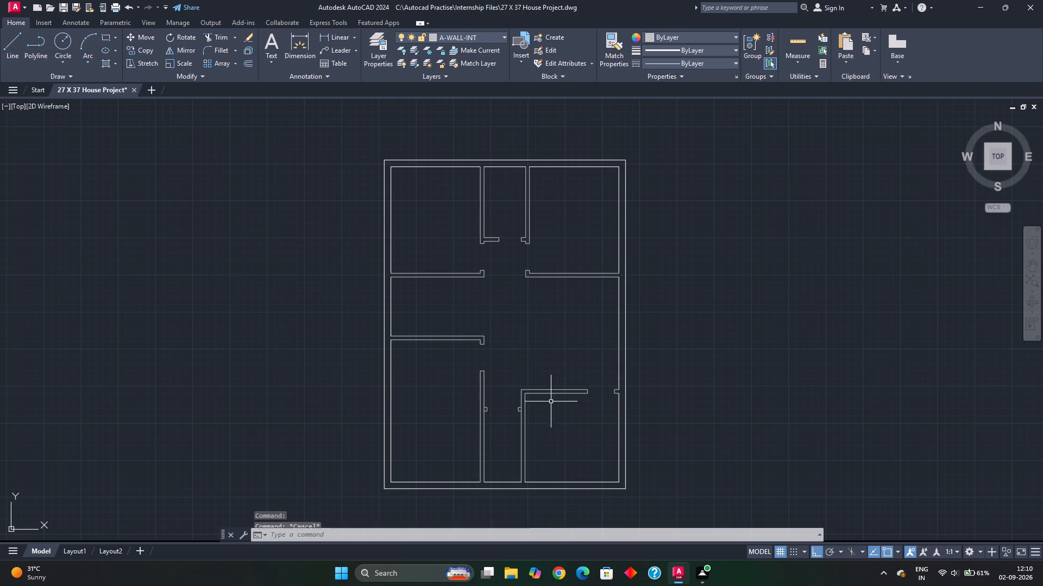
{"action": "key", "text": "Escape"}
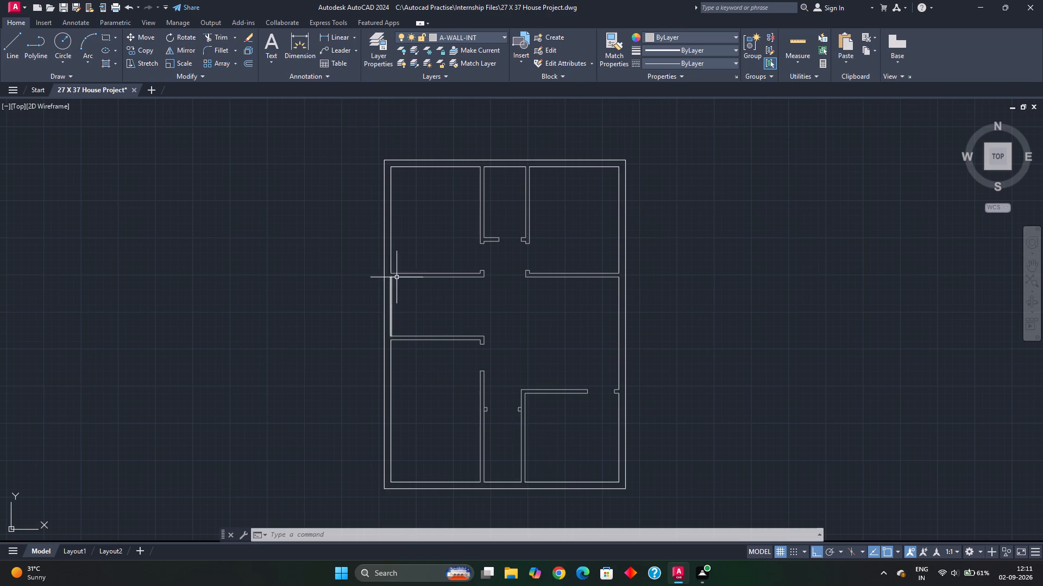
{"action": "scroll", "coordinate": [403, 276], "scroll_direction": "up", "scroll_amount": 3}
{"action": "middle_click_drag", "start_coordinate": [379, 273], "coordinate": [426, 271]}
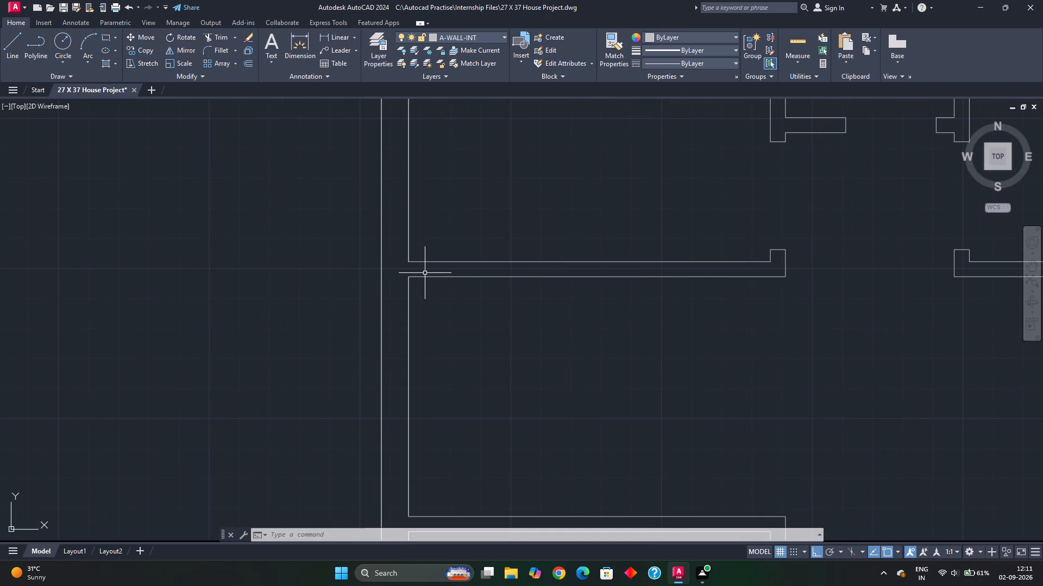
{"action": "key", "text": "l"}
{"action": "key", "text": "Return"}
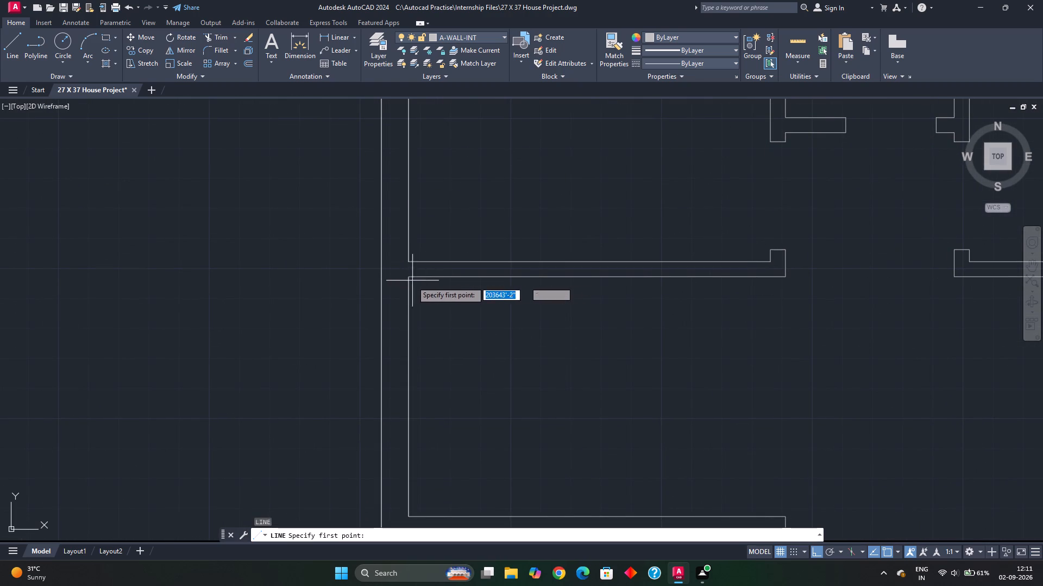
{"action": "left_click", "coordinate": [411, 276]}
{"action": "left_click", "coordinate": [411, 260]}
{"action": "key", "text": "Escape"}
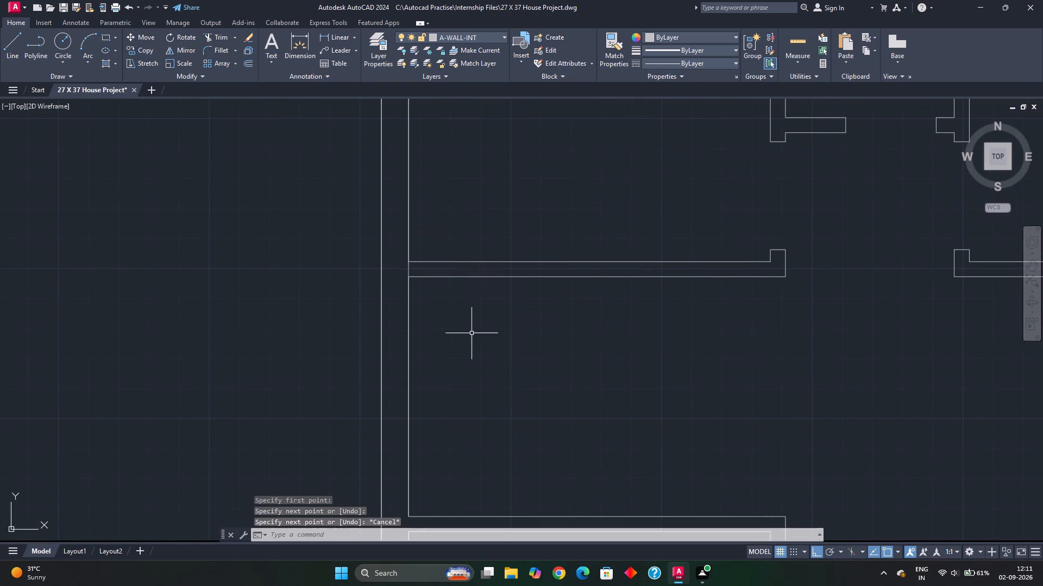
{"action": "middle_click_drag", "start_coordinate": [464, 346], "coordinate": [444, 179]}
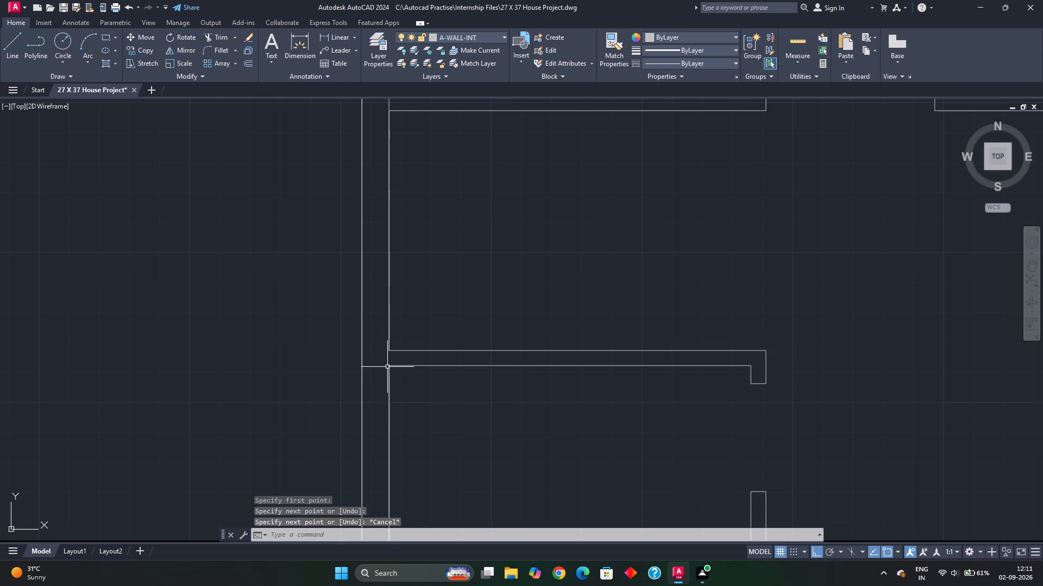
{"action": "key", "text": "space"}
{"action": "scroll", "coordinate": [381, 367], "scroll_direction": "up", "scroll_amount": 2}
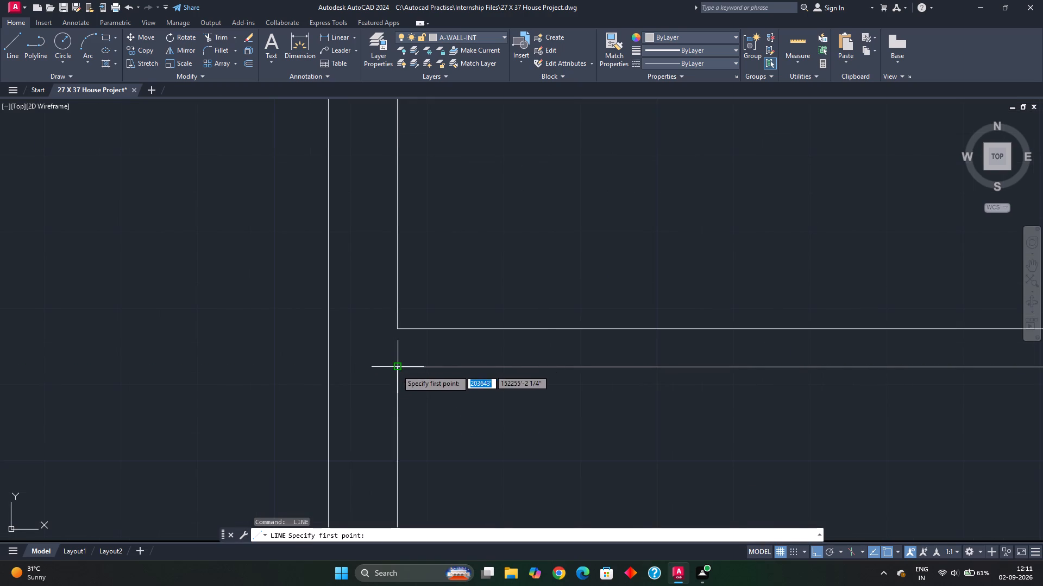
{"action": "left_click", "coordinate": [397, 369]}
{"action": "left_click", "coordinate": [397, 328]}
{"action": "key", "text": "Escape"}
{"action": "key", "text": "grave"}
Draw two 5" lines closing the south outer wall's inner face at the ends of the two north-south partitions.
{"action": "scroll", "coordinate": [435, 387], "scroll_direction": "down", "scroll_amount": 2}
{"action": "middle_click_drag", "start_coordinate": [436, 393], "coordinate": [436, 390]}
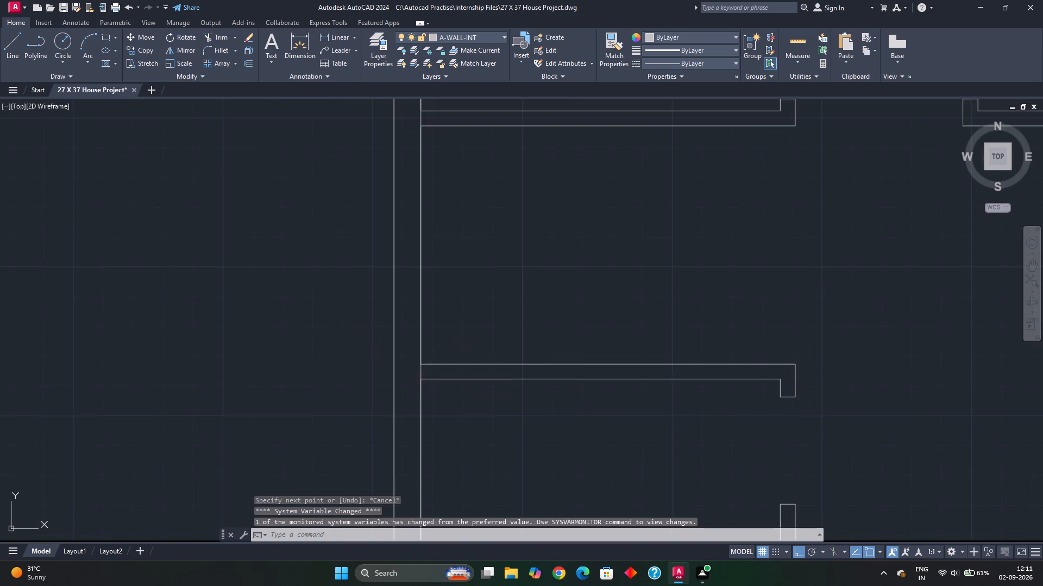
{"action": "middle_click_drag", "start_coordinate": [436, 390], "coordinate": [436, 195]}
{"action": "middle_click_drag", "start_coordinate": [474, 382], "coordinate": [447, 212]}
{"action": "middle_click_drag", "start_coordinate": [436, 399], "coordinate": [442, 210]}
{"action": "scroll", "coordinate": [485, 299], "scroll_direction": "down", "scroll_amount": 1}
{"action": "middle_click_drag", "start_coordinate": [526, 310], "coordinate": [506, 320]}
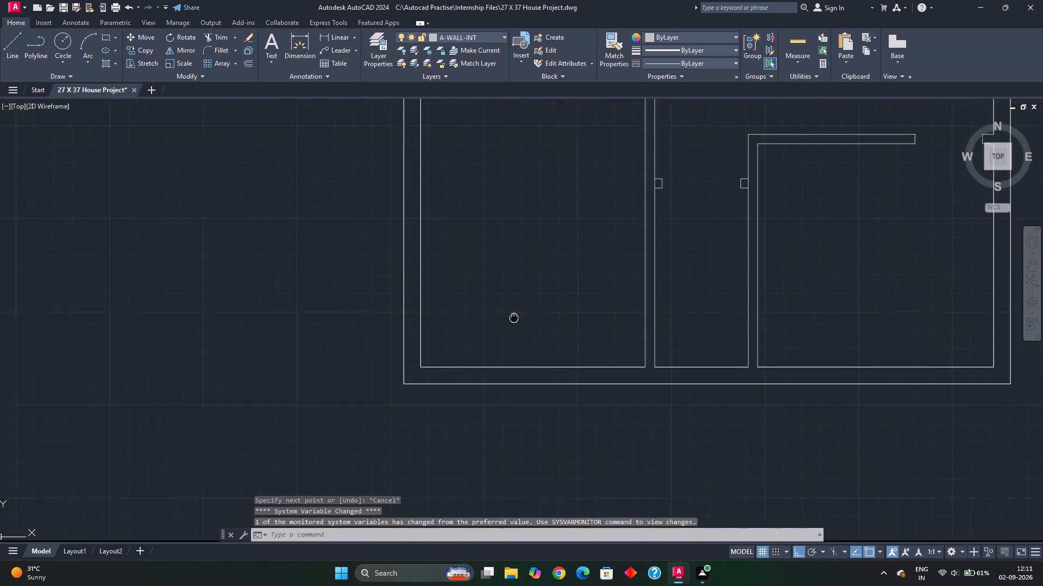
{"action": "middle_click_drag", "start_coordinate": [506, 320], "coordinate": [420, 325]}
{"action": "scroll", "coordinate": [530, 384], "scroll_direction": "up", "scroll_amount": 2}
{"action": "key", "text": "space"}
{"action": "left_click", "coordinate": [585, 365]}
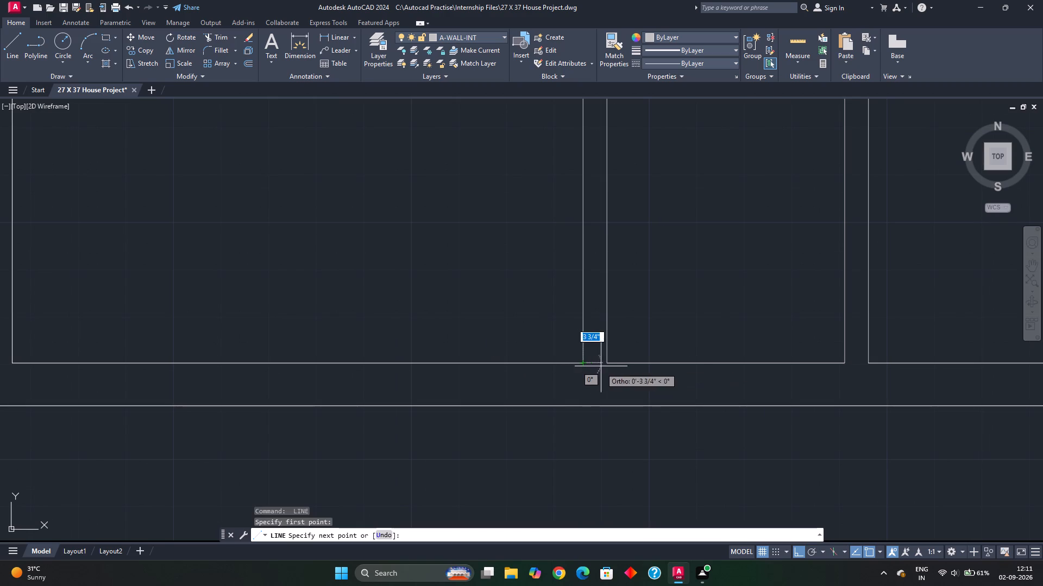
{"action": "left_click", "coordinate": [607, 366]}
{"action": "middle_click_drag", "start_coordinate": [702, 383], "coordinate": [443, 366]}
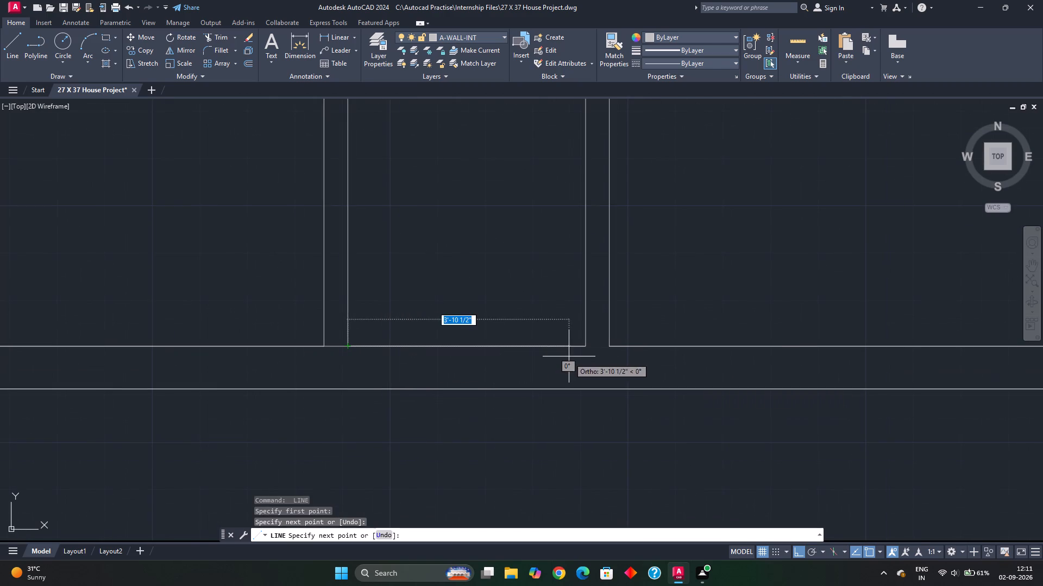
{"action": "key", "text": "Escape"}
{"action": "key", "text": "space"}
{"action": "left_click", "coordinate": [584, 348]}
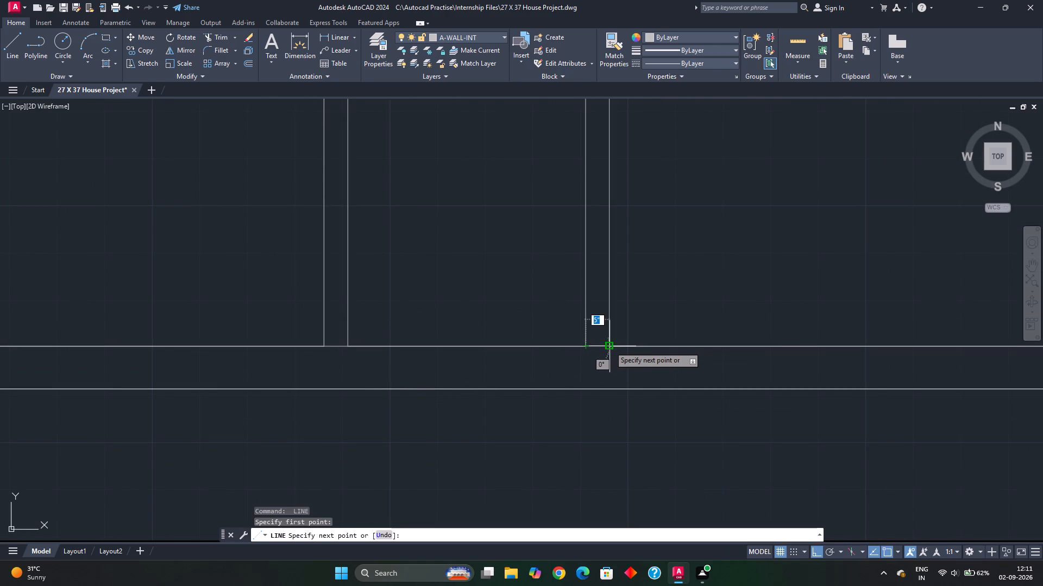
{"action": "left_click", "coordinate": [612, 345]}
{"action": "key", "text": "Escape"}
Draw lines closing the east outer wall's inner face at the southeast room's door stub and the northeast room's south partition.
{"action": "scroll", "coordinate": [615, 365], "scroll_direction": "down", "scroll_amount": 1}
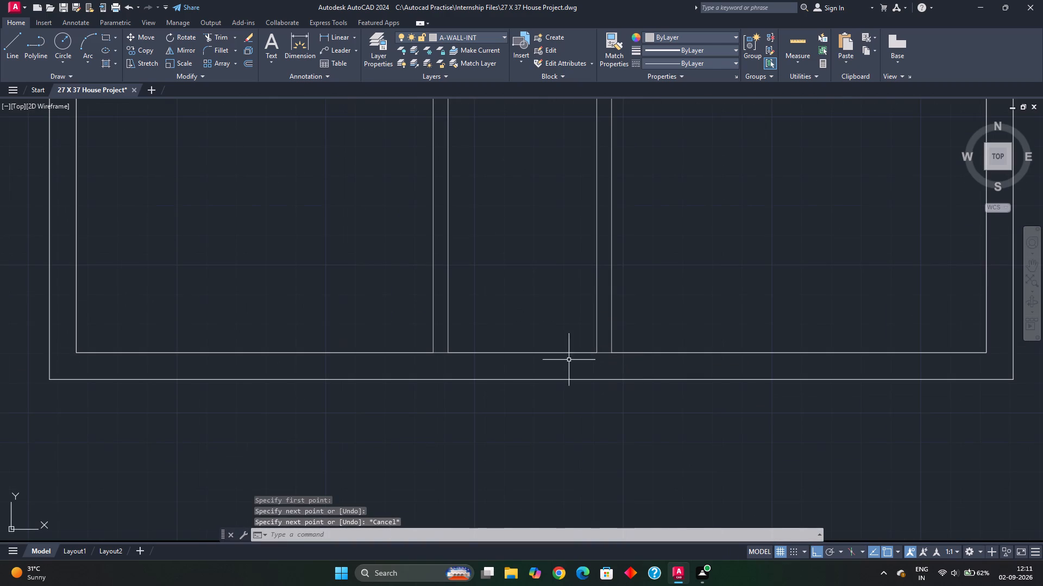
{"action": "scroll", "coordinate": [633, 381], "scroll_direction": "down", "scroll_amount": 1}
{"action": "middle_click_drag", "start_coordinate": [632, 375], "coordinate": [606, 371]}
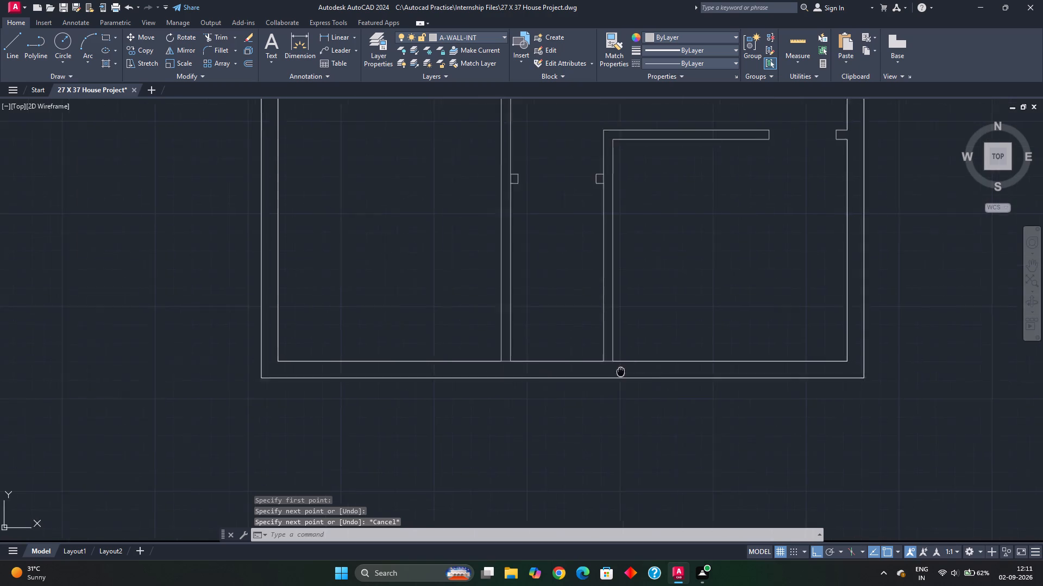
{"action": "middle_click_drag", "start_coordinate": [606, 371], "coordinate": [398, 362]}
{"action": "middle_click_drag", "start_coordinate": [581, 265], "coordinate": [524, 428]}
{"action": "scroll", "coordinate": [579, 296], "scroll_direction": "up", "scroll_amount": 3}
{"action": "key", "text": "space"}
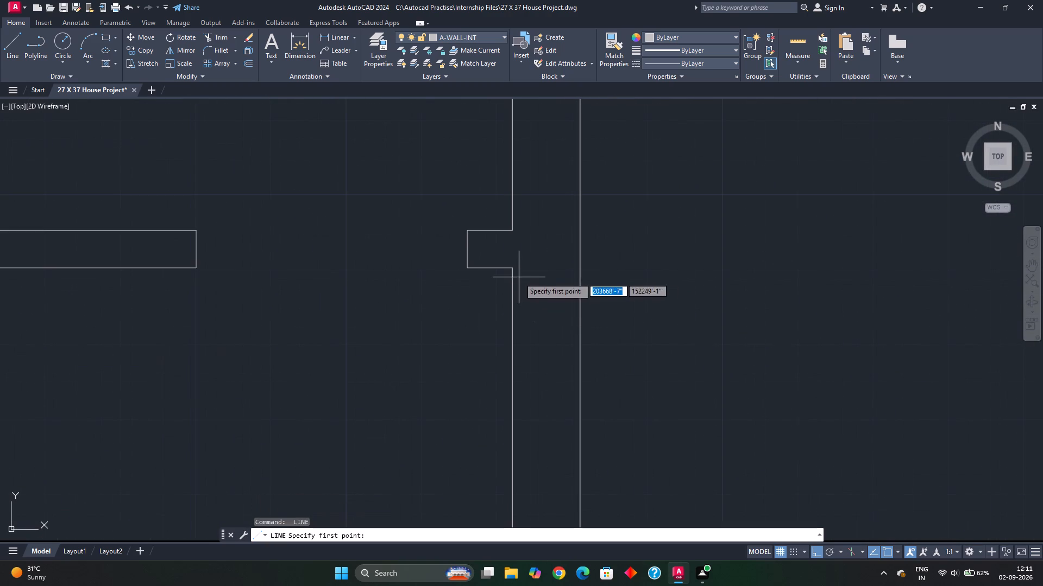
{"action": "left_click", "coordinate": [509, 269]}
{"action": "left_click", "coordinate": [510, 229]}
{"action": "key", "text": "Escape"}
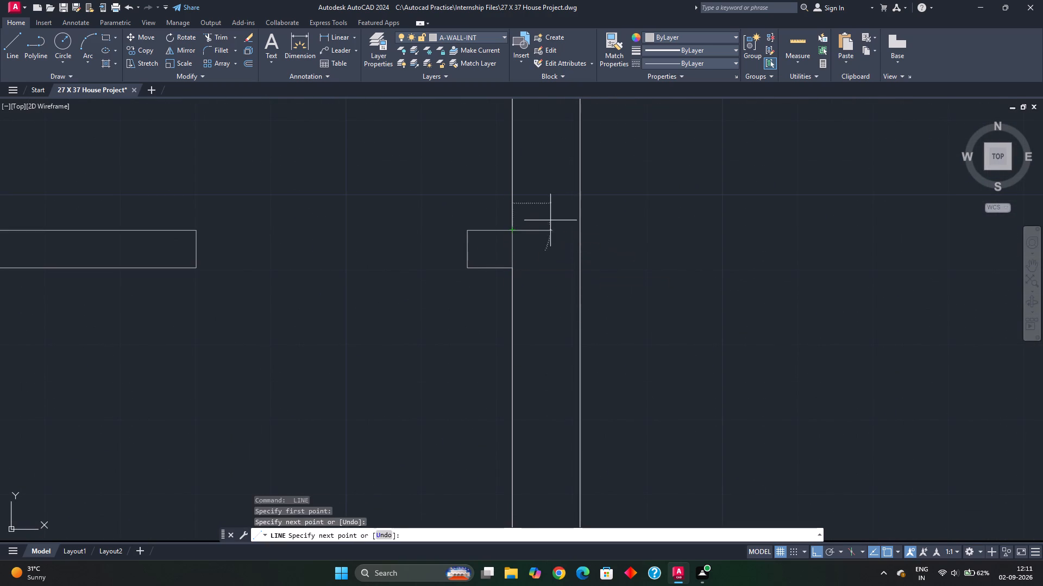
{"action": "scroll", "coordinate": [558, 226], "scroll_direction": "down", "scroll_amount": 3}
{"action": "middle_click_drag", "start_coordinate": [558, 234], "coordinate": [558, 470]}
{"action": "middle_click_drag", "start_coordinate": [541, 245], "coordinate": [516, 462]}
{"action": "scroll", "coordinate": [524, 419], "scroll_direction": "up", "scroll_amount": 3}
{"action": "key", "text": "space"}
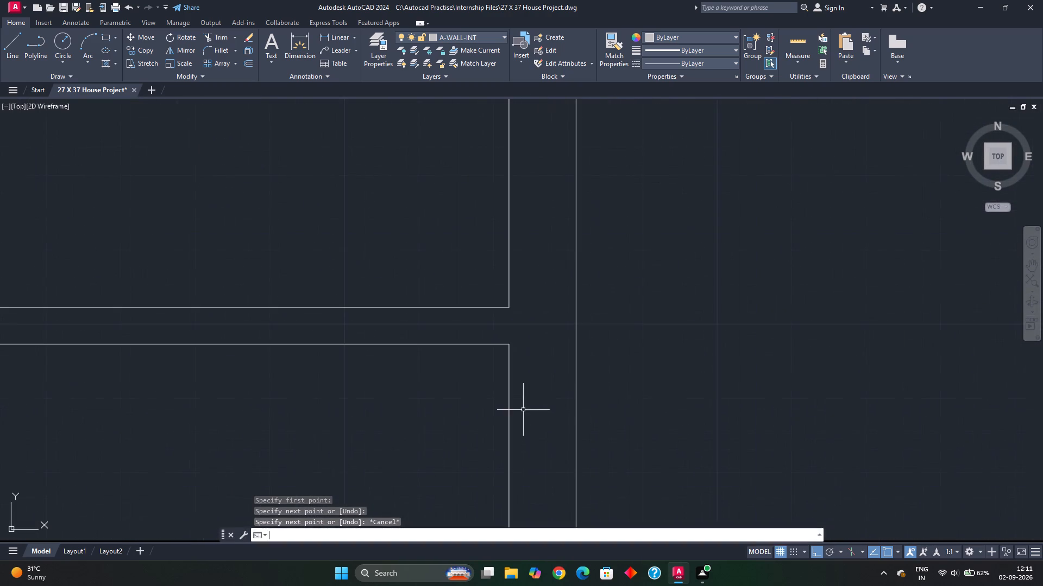
{"action": "left_click", "coordinate": [508, 344]}
{"action": "left_click", "coordinate": [511, 308]}
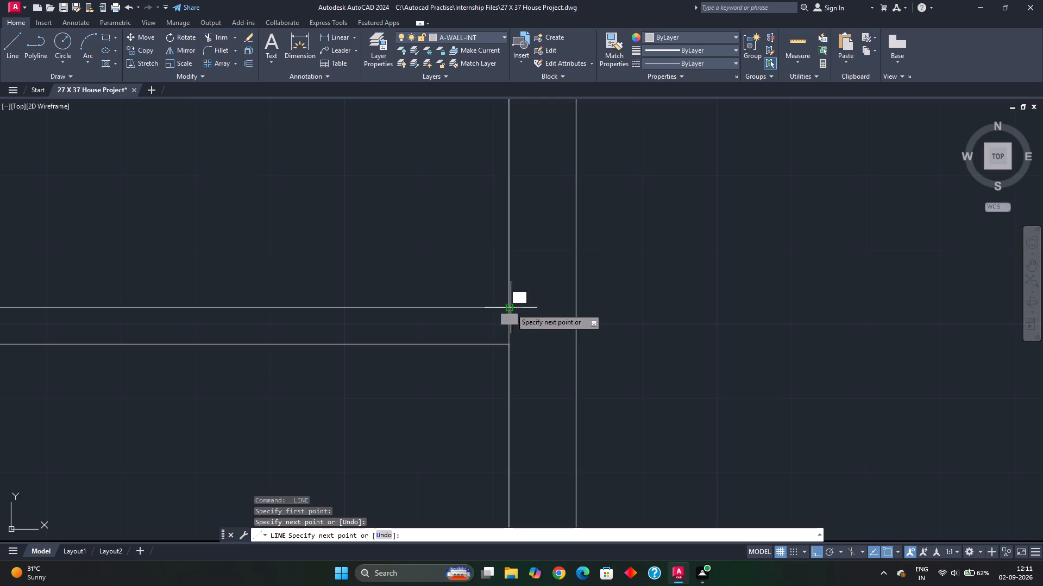
{"action": "key", "text": "Escape"}
Draw two short lines closing the north outer wall's inner face at the ends of the north middle room's side partitions.
{"action": "scroll", "coordinate": [529, 309], "scroll_direction": "down", "scroll_amount": 3}
{"action": "middle_click_drag", "start_coordinate": [537, 292], "coordinate": [582, 492]}
{"action": "middle_click_drag", "start_coordinate": [460, 327], "coordinate": [707, 417]}
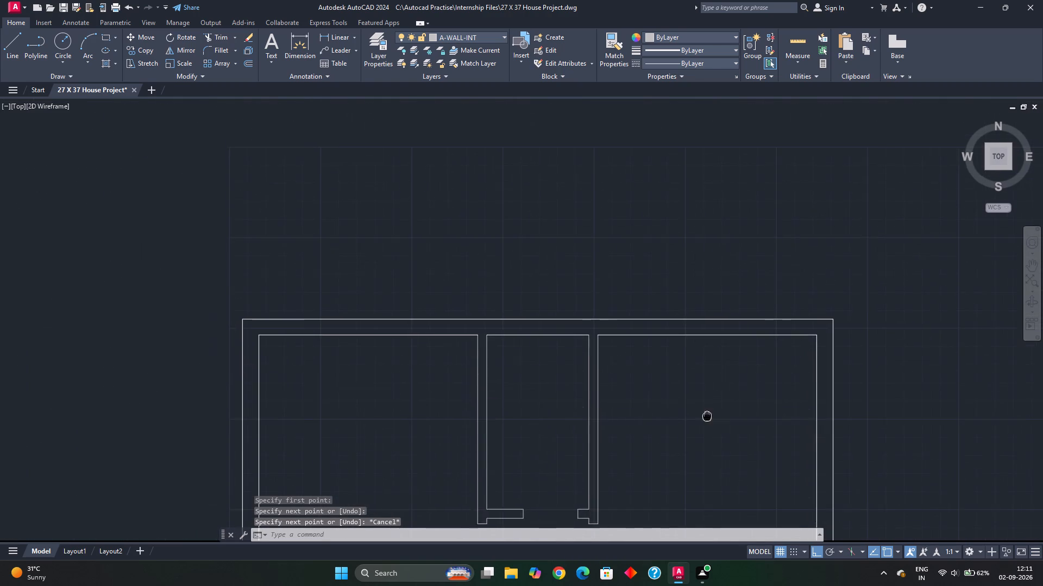
{"action": "scroll", "coordinate": [559, 342], "scroll_direction": "up", "scroll_amount": 3}
{"action": "key", "text": "space"}
{"action": "left_click", "coordinate": [671, 322]}
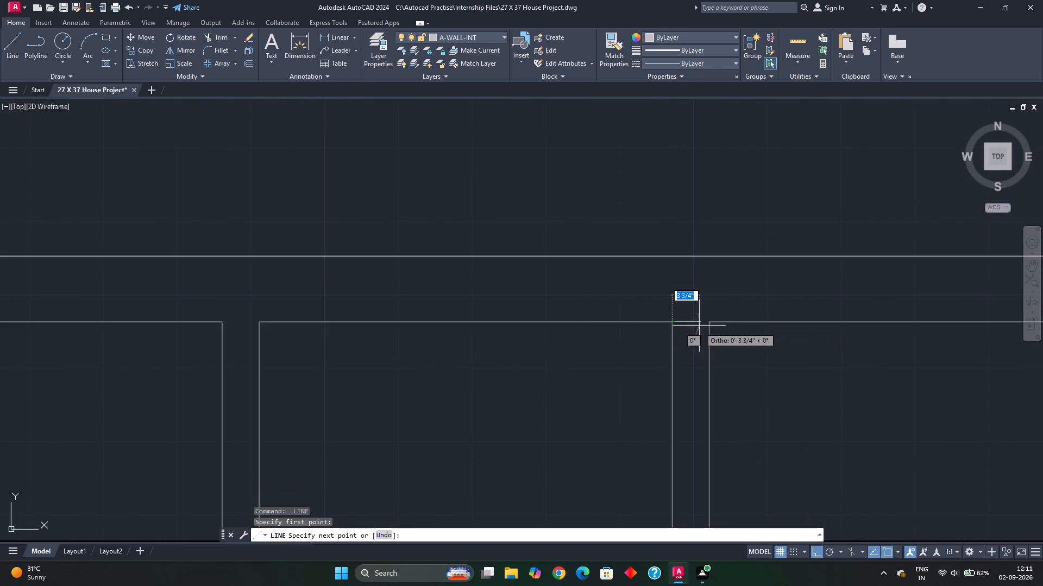
{"action": "left_click", "coordinate": [709, 323]}
{"action": "key", "text": "Escape"}
{"action": "scroll", "coordinate": [556, 342], "scroll_direction": "down", "scroll_amount": 3}
{"action": "middle_click_drag", "start_coordinate": [508, 358], "coordinate": [694, 372]}
{"action": "scroll", "coordinate": [675, 364], "scroll_direction": "up", "scroll_amount": 3}
{"action": "key", "text": "space"}
{"action": "left_click", "coordinate": [599, 322]}
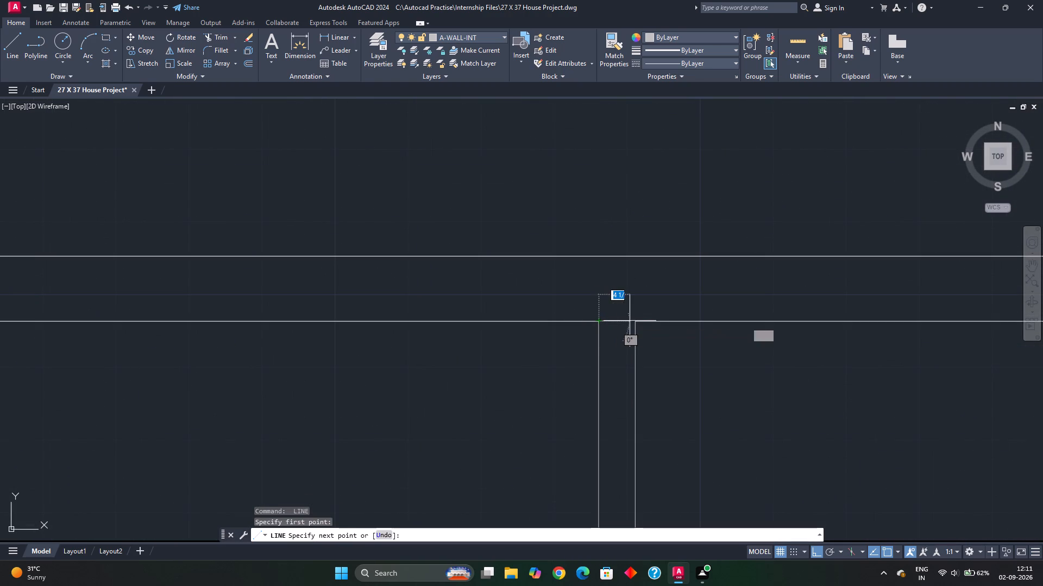
{"action": "left_click", "coordinate": [637, 323]}
{"action": "key", "text": "Escape"}
Quick-measure the room dimensions, including the north middle room and the west middle room between its two partitions.
{"action": "scroll", "coordinate": [659, 373], "scroll_direction": "down", "scroll_amount": 3}
{"action": "middle_click_drag", "start_coordinate": [677, 402], "coordinate": [654, 296]}
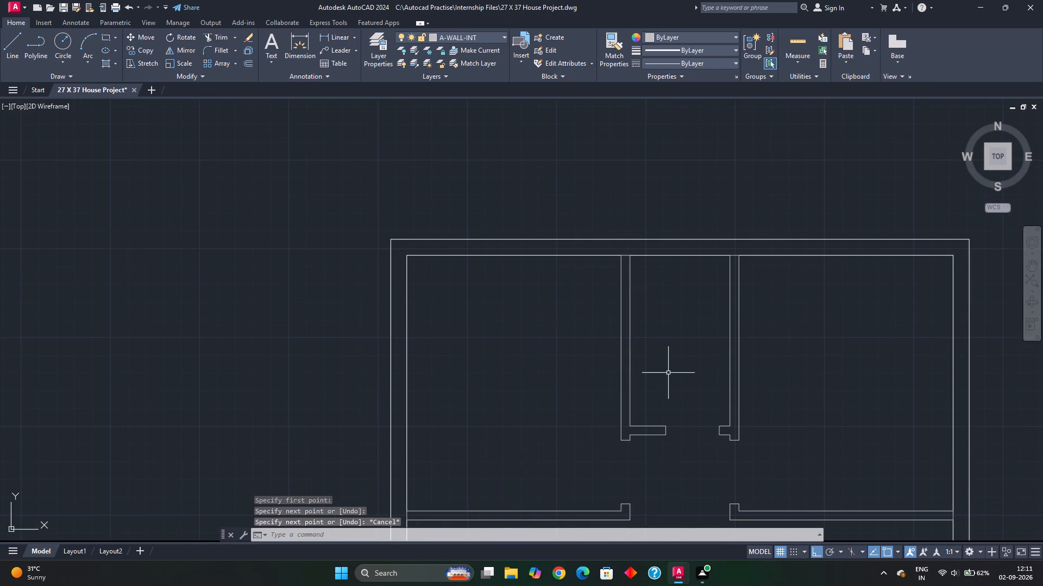
{"action": "middle_click_drag", "start_coordinate": [668, 374], "coordinate": [650, 288]}
{"action": "scroll", "coordinate": [661, 398], "scroll_direction": "down", "scroll_amount": 1}
{"action": "middle_click_drag", "start_coordinate": [662, 409], "coordinate": [642, 292]}
{"action": "scroll", "coordinate": [659, 365], "scroll_direction": "down", "scroll_amount": 2}
{"action": "middle_click_drag", "start_coordinate": [659, 367], "coordinate": [658, 358]}
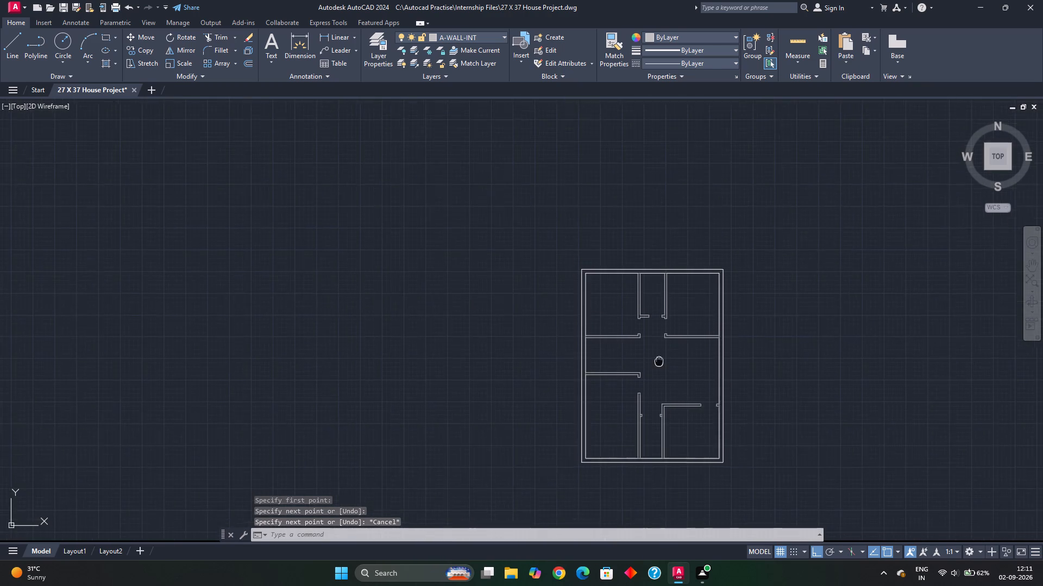
{"action": "middle_click_drag", "start_coordinate": [658, 358], "coordinate": [650, 322]}
{"action": "scroll", "coordinate": [646, 333], "scroll_direction": "up", "scroll_amount": 1}
{"action": "middle_click_drag", "start_coordinate": [646, 333], "coordinate": [643, 327]}
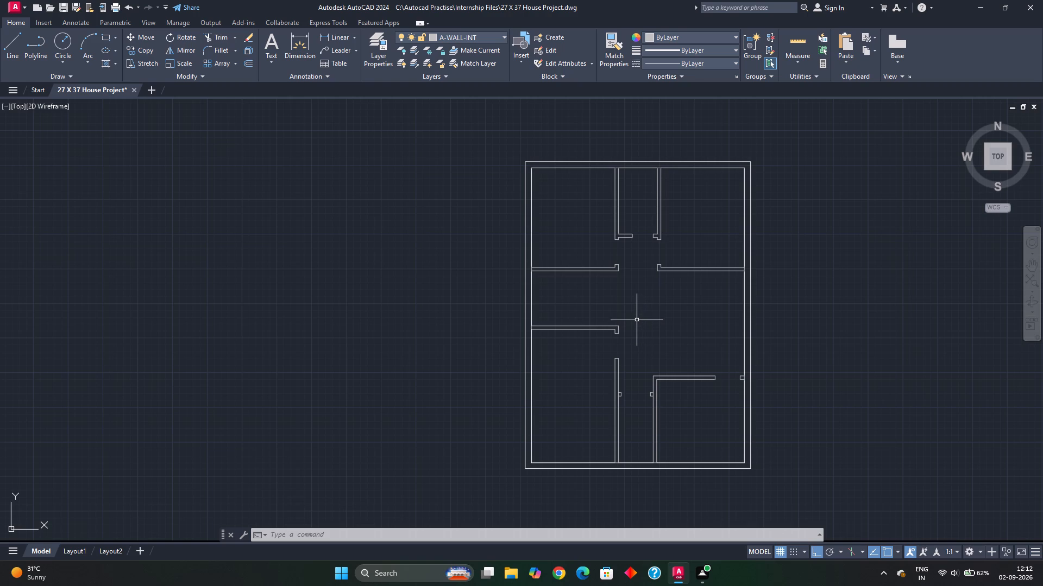
{"action": "left_click", "coordinate": [797, 46]}
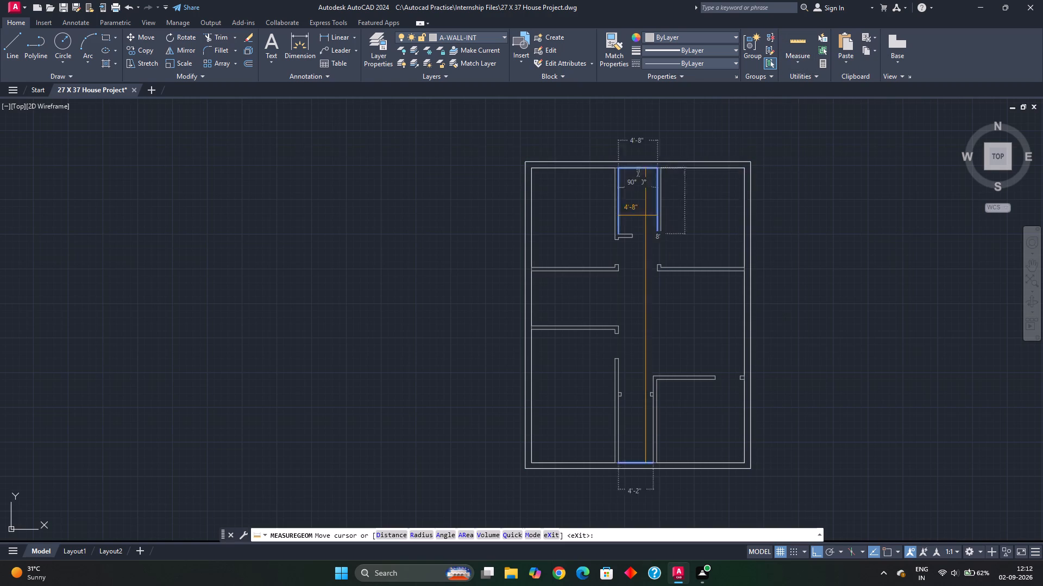
{"action": "scroll", "coordinate": [557, 299], "scroll_direction": "up", "scroll_amount": 3}
{"action": "scroll", "coordinate": [628, 314], "scroll_direction": "down", "scroll_amount": 1}
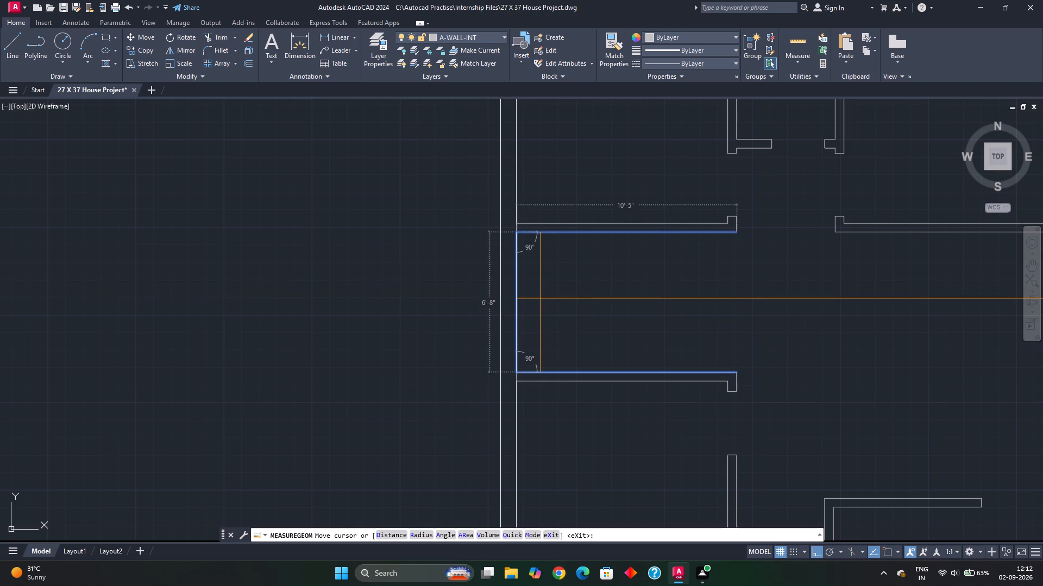
{"action": "key", "text": "Escape"}
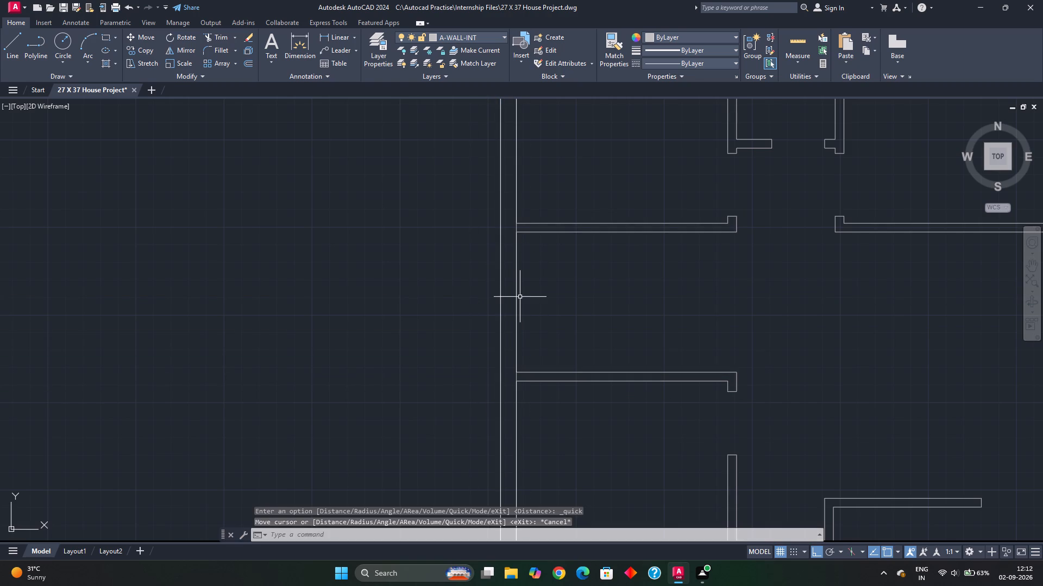
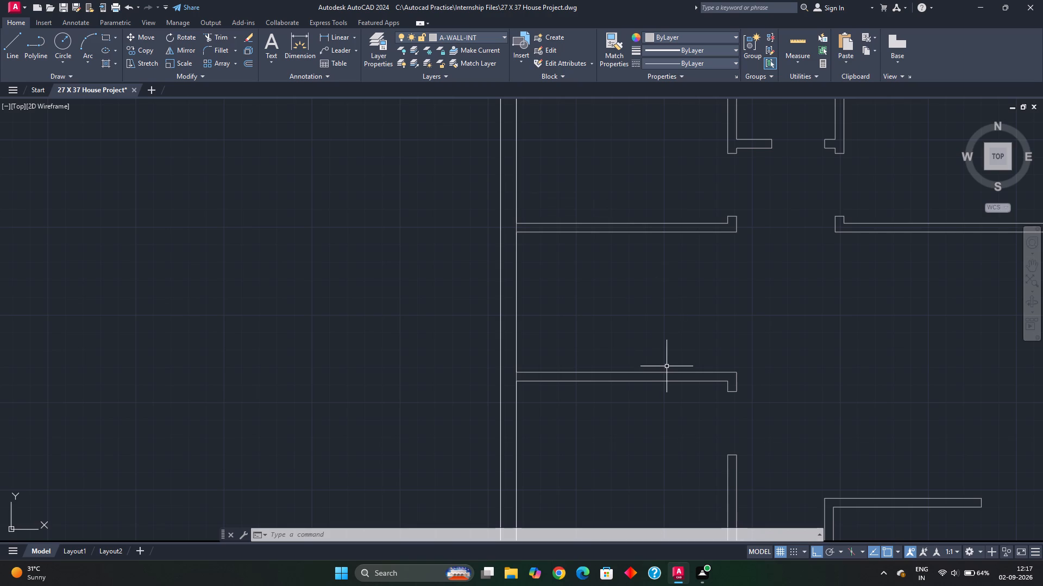
Offset the west outer wall's inner face 2'6" east inside the west middle room between the two partitions.
{"action": "scroll", "coordinate": [675, 392], "scroll_direction": "down", "scroll_amount": 1}
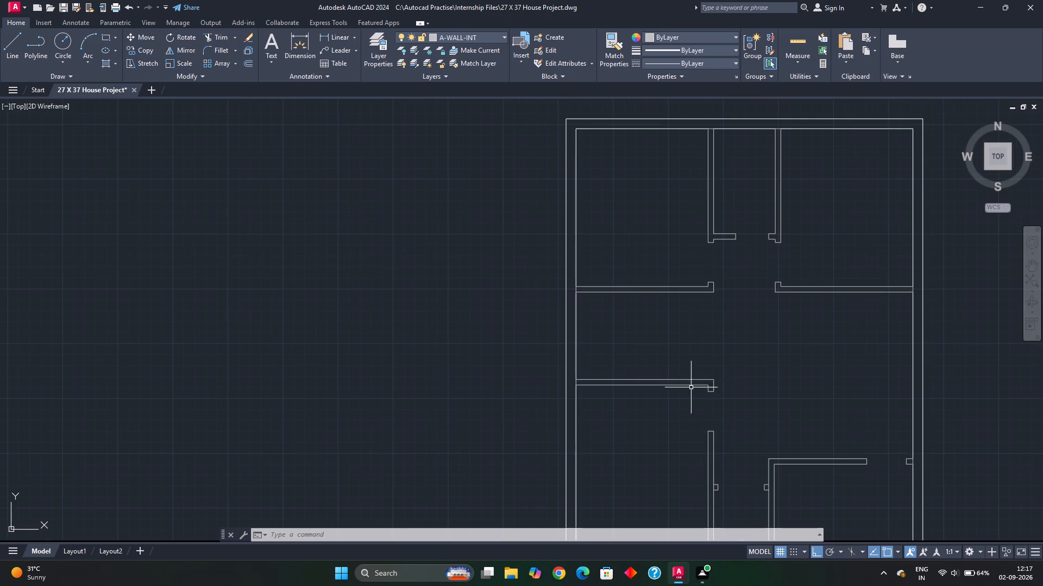
{"action": "middle_click_drag", "start_coordinate": [700, 362], "coordinate": [667, 356]}
{"action": "scroll", "coordinate": [602, 326], "scroll_direction": "up", "scroll_amount": 1}
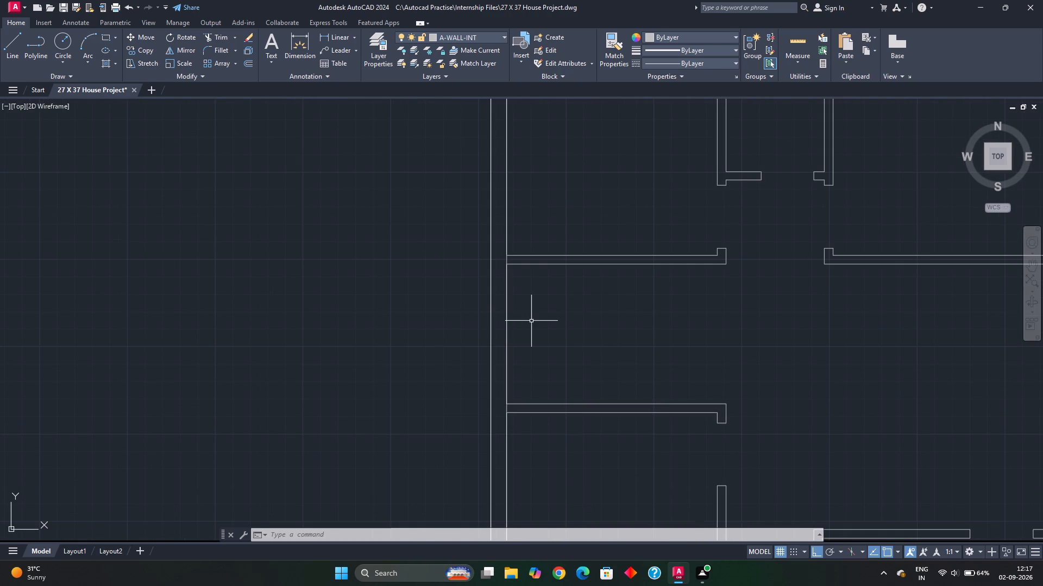
{"action": "key", "text": "o"}
{"action": "key", "text": "Return"}
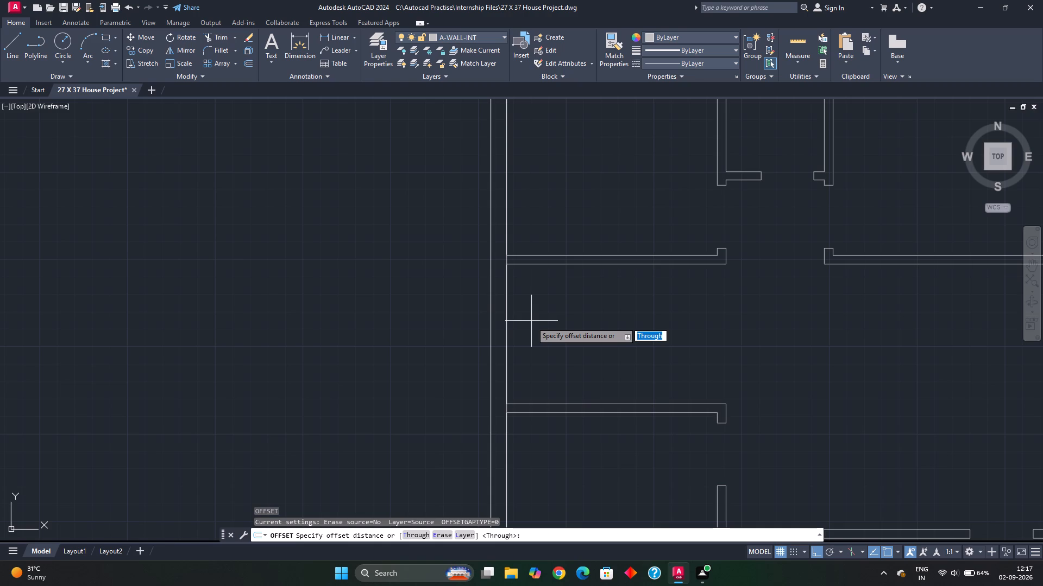
{"action": "key", "text": "4"}
{"action": "key", "text": "apostrophe"}
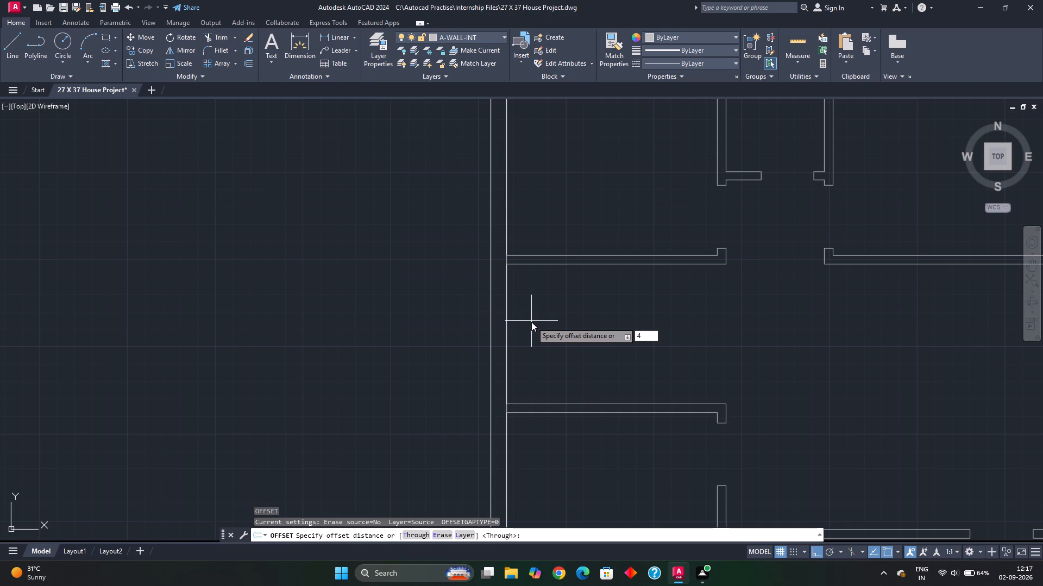
{"action": "key", "text": "Return"}
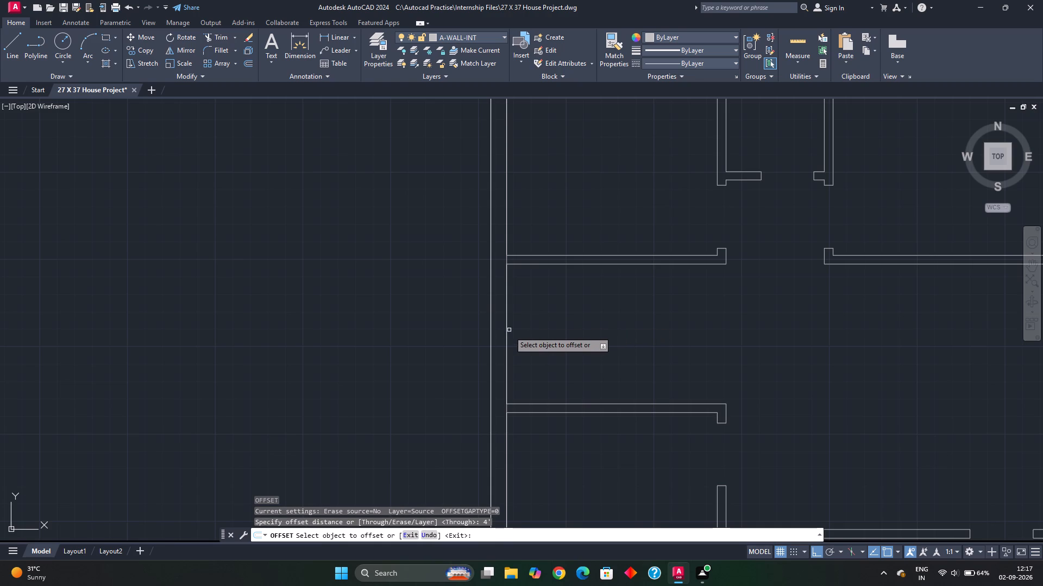
{"action": "left_click", "coordinate": [506, 322]}
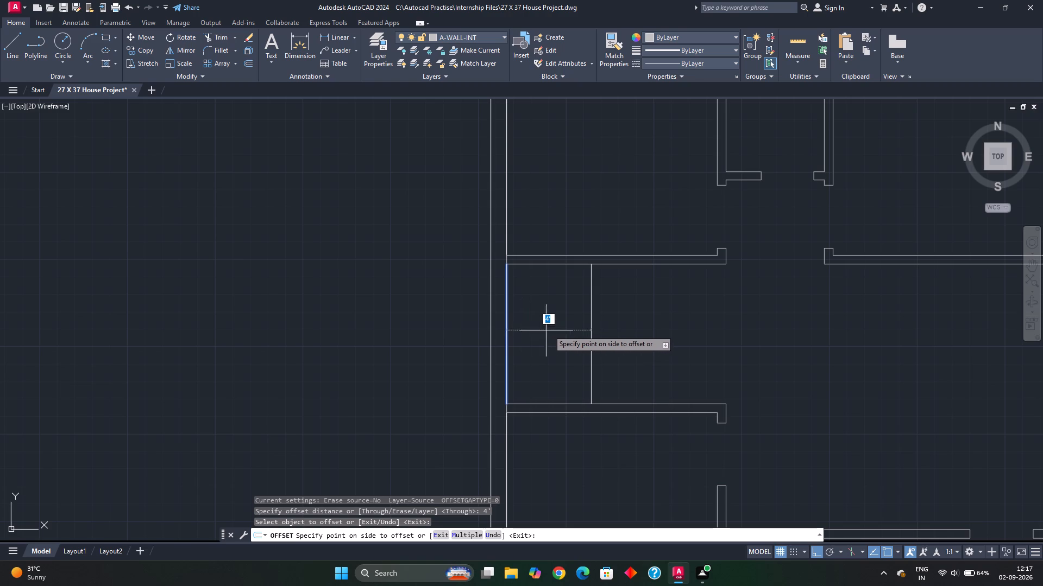
{"action": "key", "text": "2"}
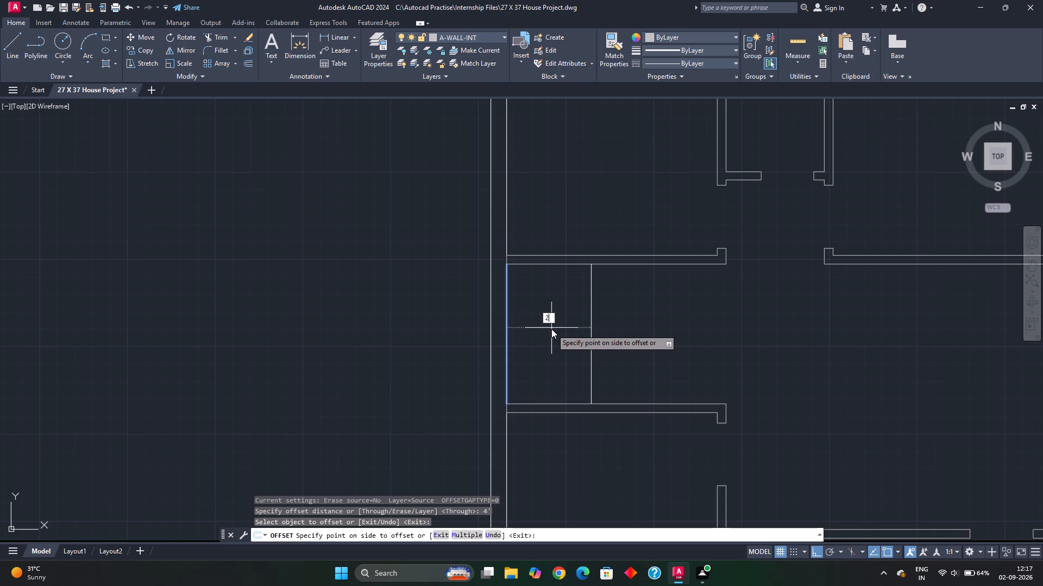
{"action": "type", "text": "'6\""}
{"action": "key", "text": "Return"}
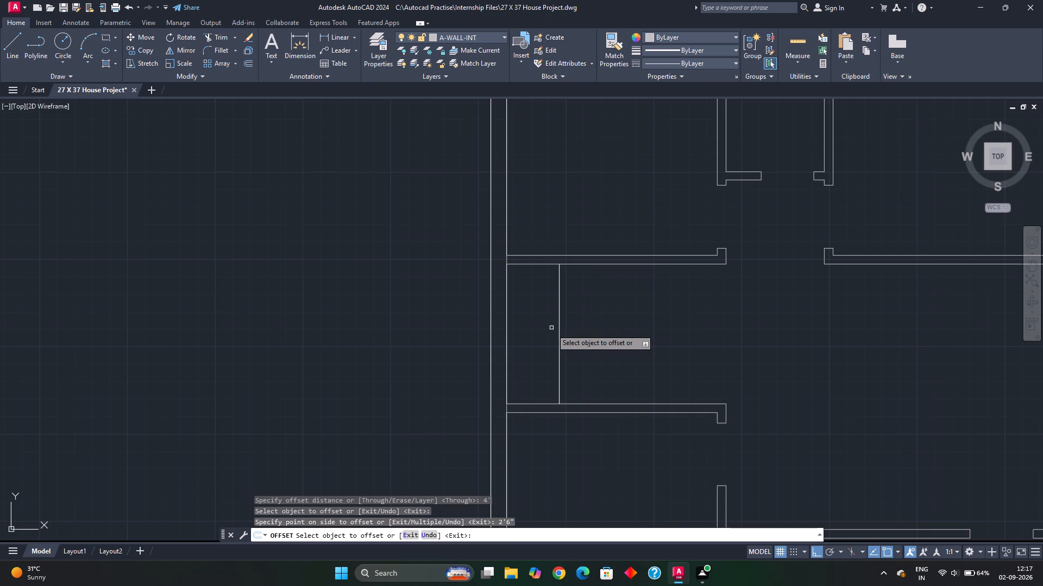
Offset the west middle room's south partition face 3' north and its north partition face 3' south into the room.
{"action": "left_click", "coordinate": [595, 404]}
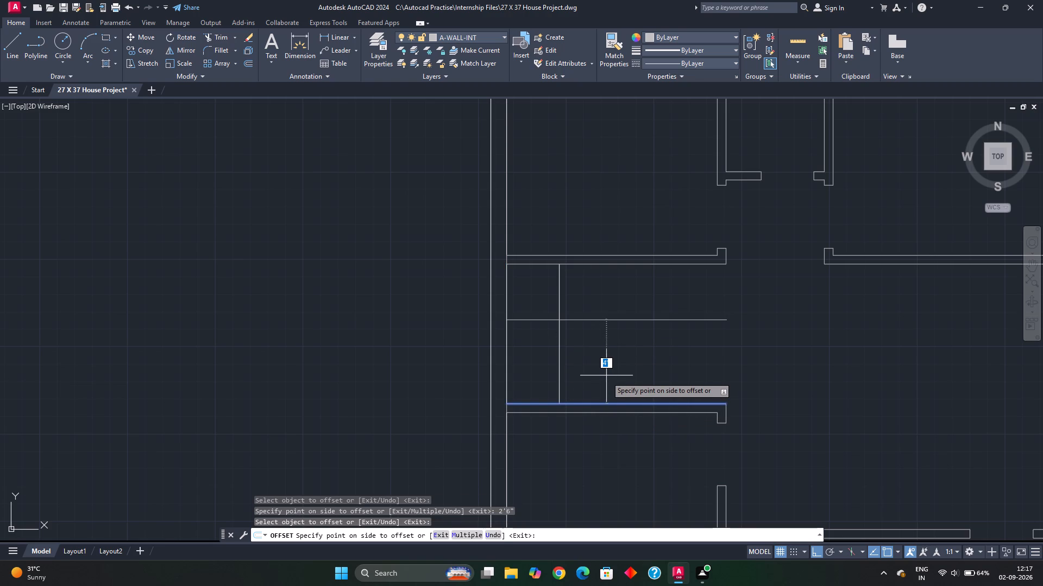
{"action": "type", "text": "3'"}
{"action": "key", "text": "Return"}
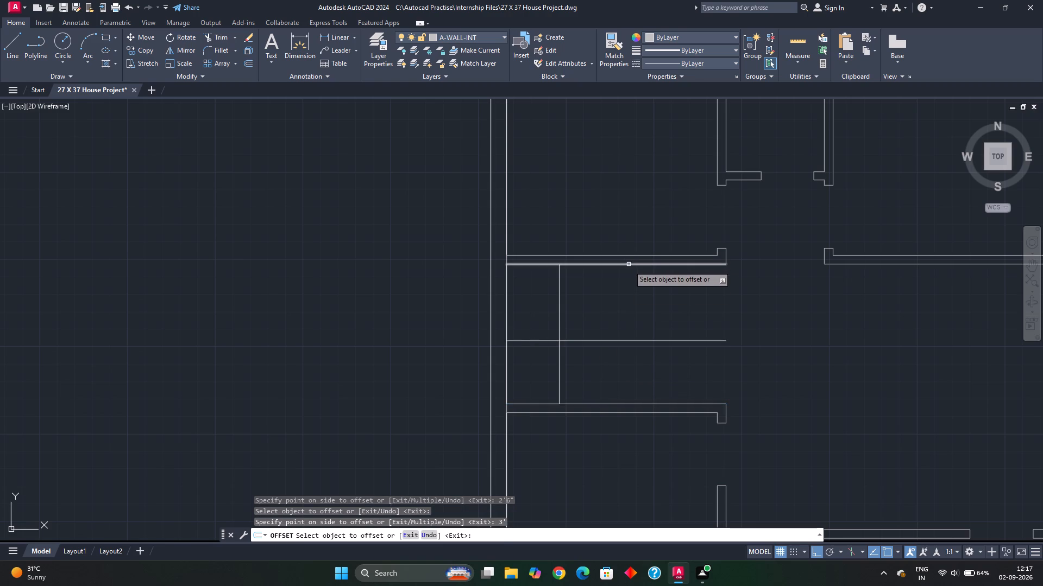
{"action": "left_click", "coordinate": [629, 265]}
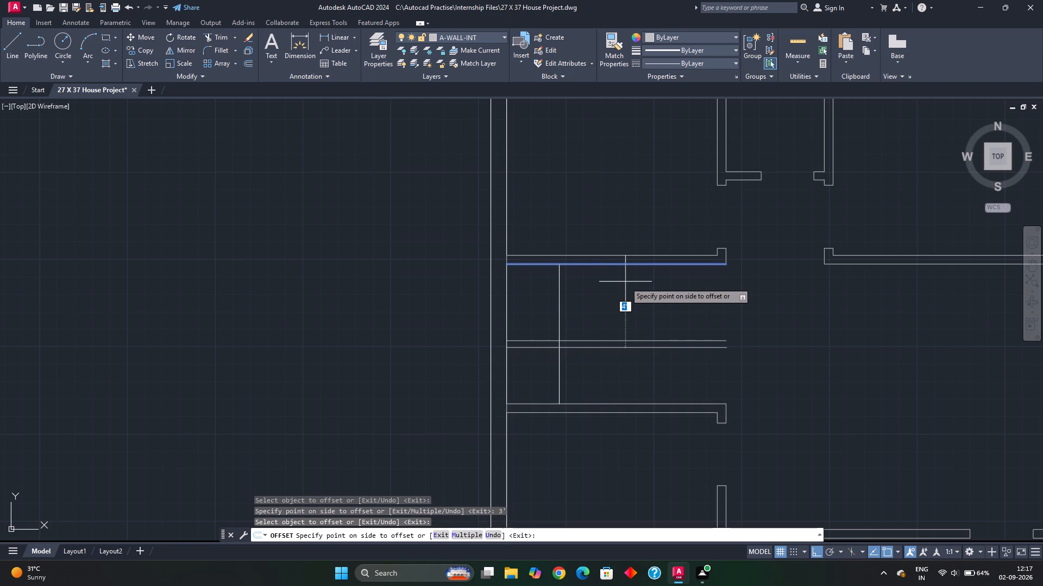
{"action": "key", "text": "3"}
{"action": "key", "text": "apostrophe"}
{"action": "key", "text": "Return"}
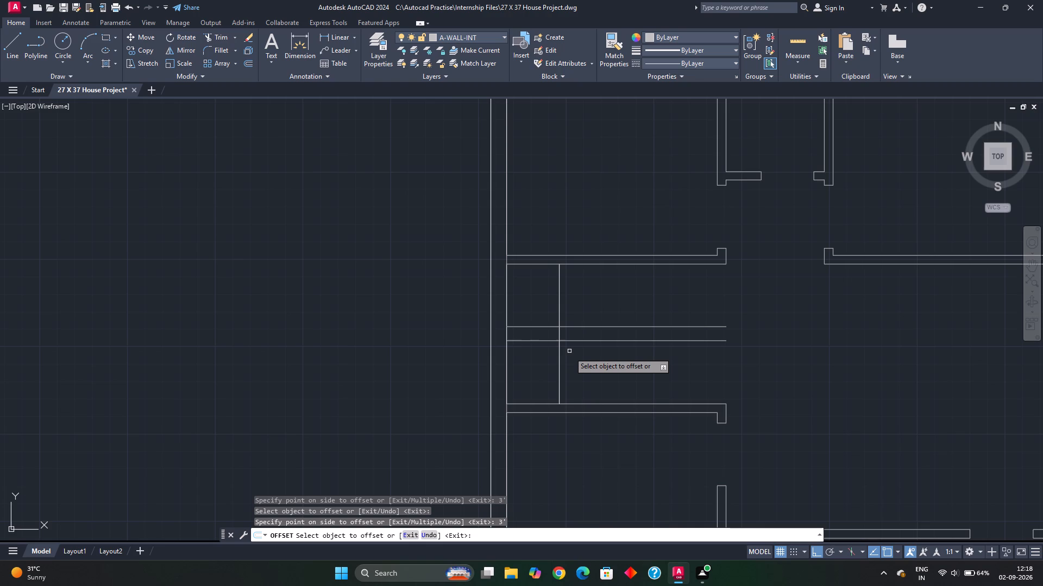
Trim the piece of the west middle room's north-south line lying between the two offset east-west lines.
{"action": "type", "text": "tr"}
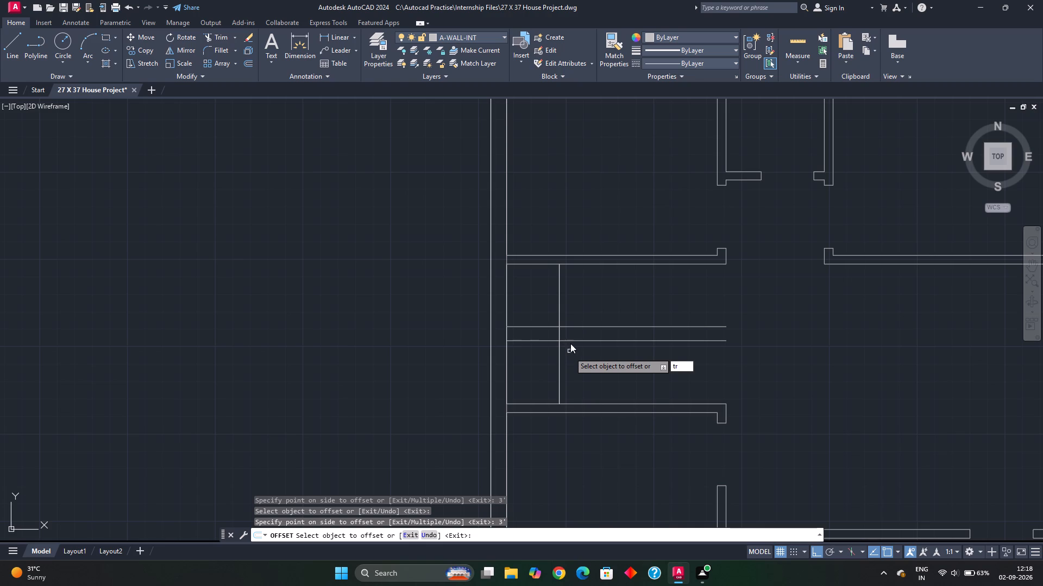
{"action": "key", "text": "space"}
{"action": "scroll", "coordinate": [568, 342], "scroll_direction": "up", "scroll_amount": 2}
{"action": "middle_click_drag", "start_coordinate": [568, 346], "coordinate": [595, 365]}
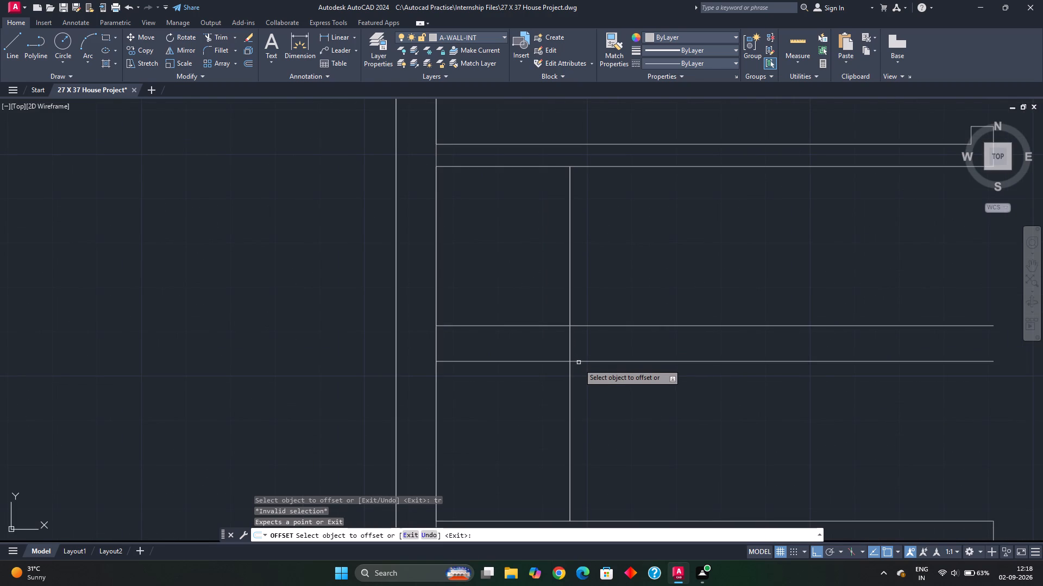
{"action": "key", "text": "Escape"}
{"action": "key", "text": "Escape"}
{"action": "key", "text": "Escape"}
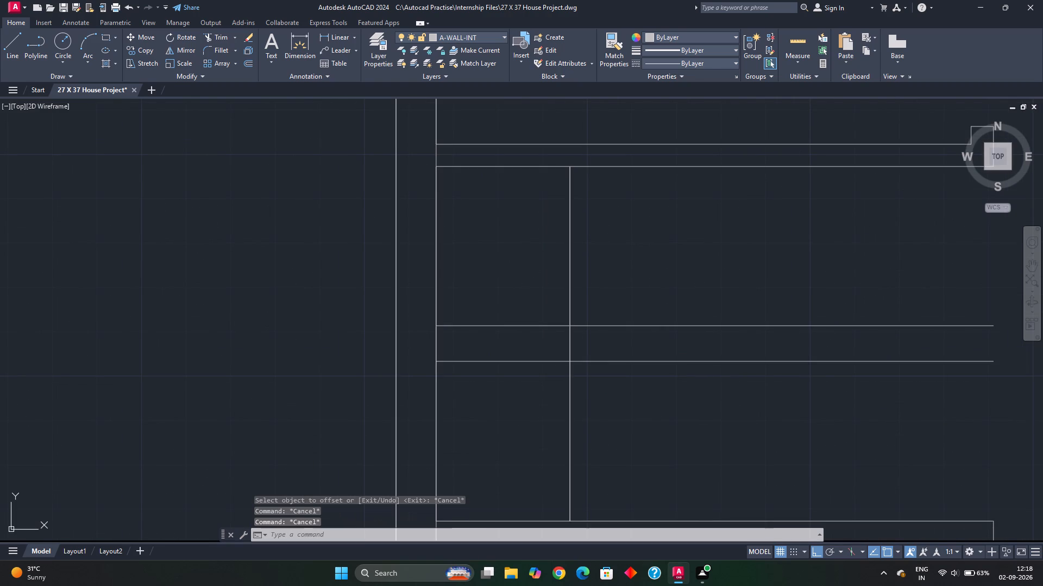
{"action": "type", "text": "tr"}
{"action": "key", "text": "space"}
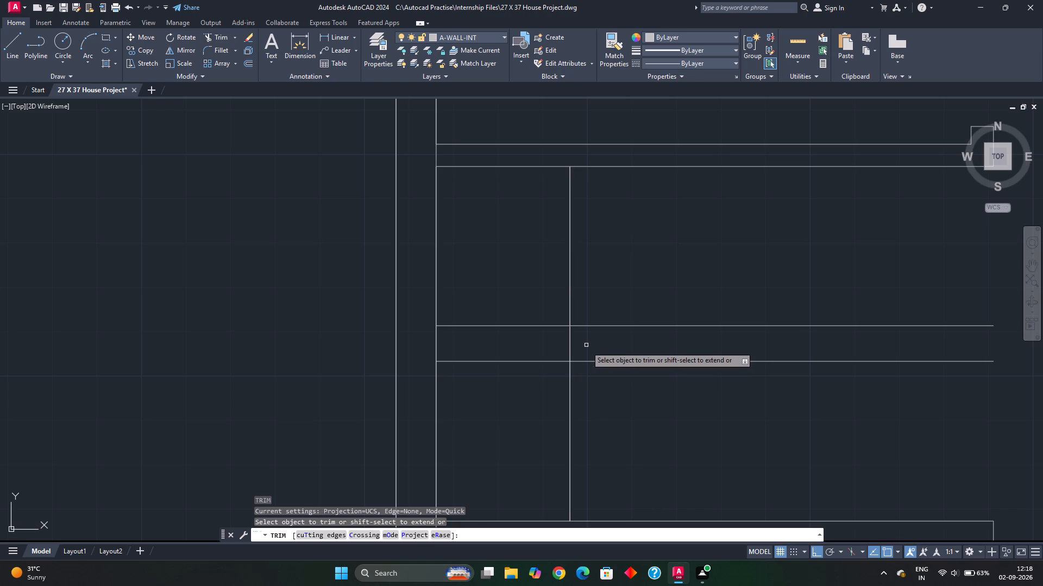
{"action": "left_click_drag", "start_coordinate": [576, 348], "coordinate": [555, 346]}
{"action": "key", "text": "Escape"}
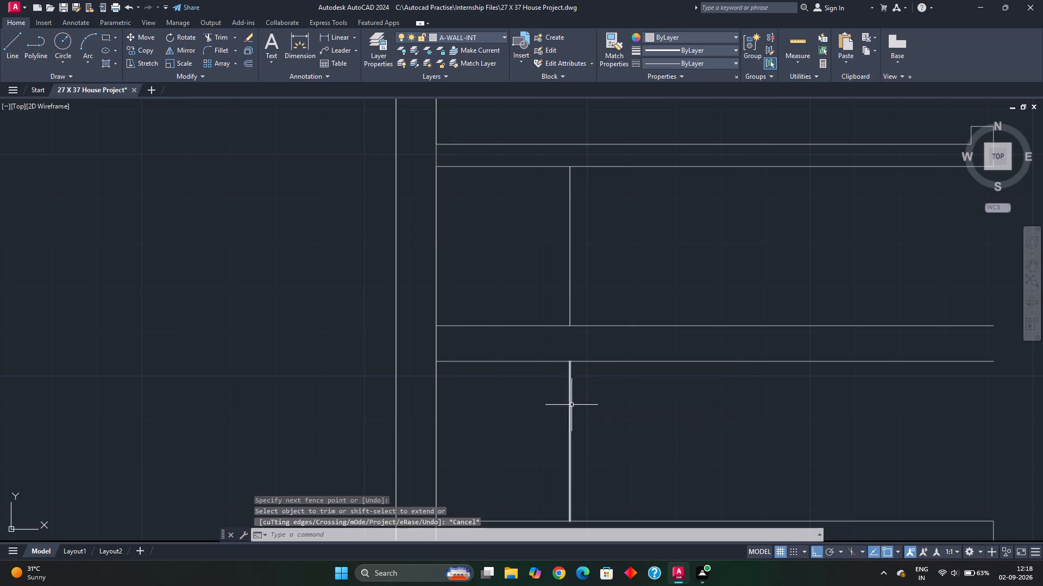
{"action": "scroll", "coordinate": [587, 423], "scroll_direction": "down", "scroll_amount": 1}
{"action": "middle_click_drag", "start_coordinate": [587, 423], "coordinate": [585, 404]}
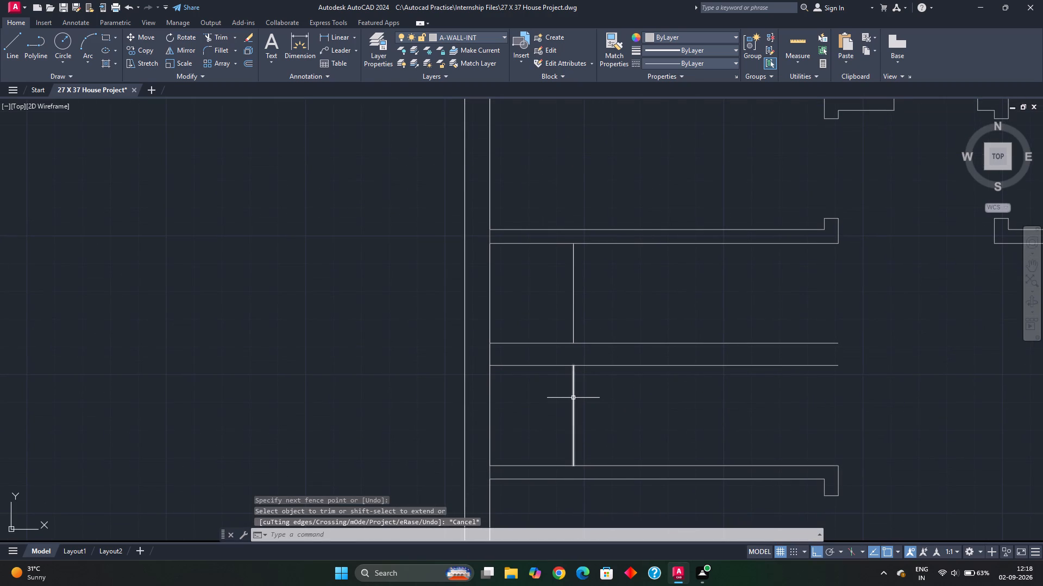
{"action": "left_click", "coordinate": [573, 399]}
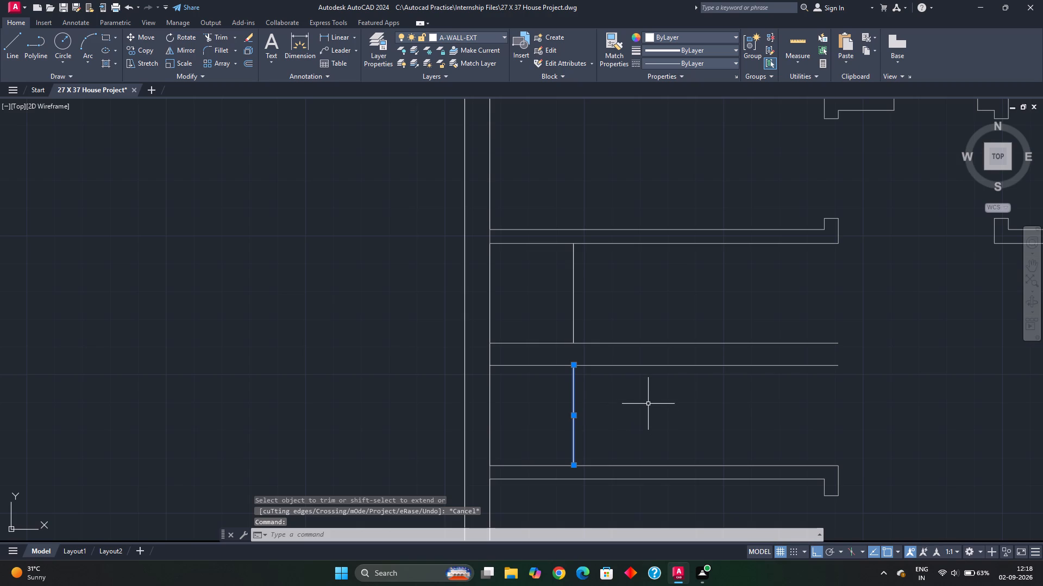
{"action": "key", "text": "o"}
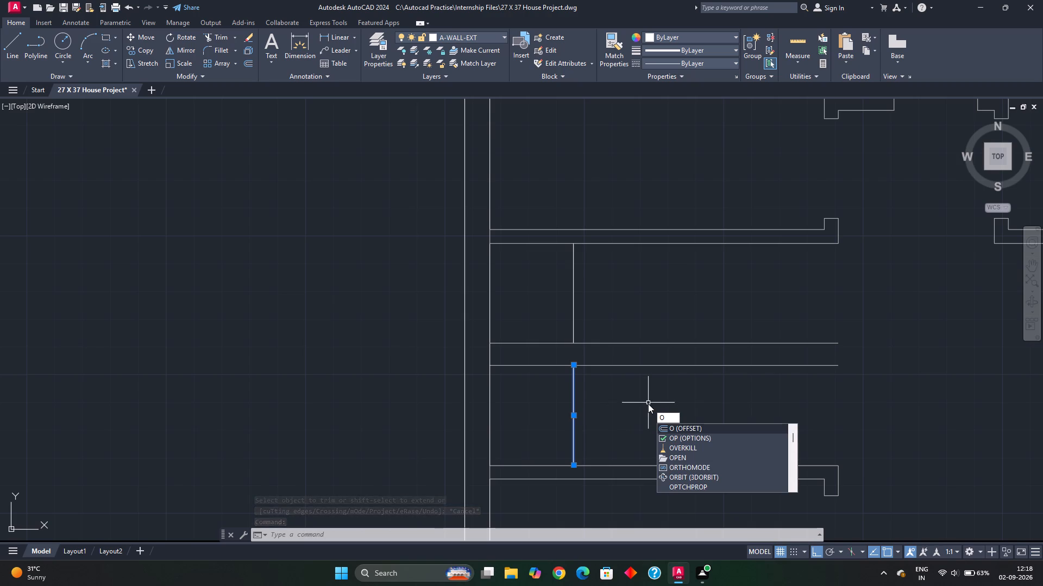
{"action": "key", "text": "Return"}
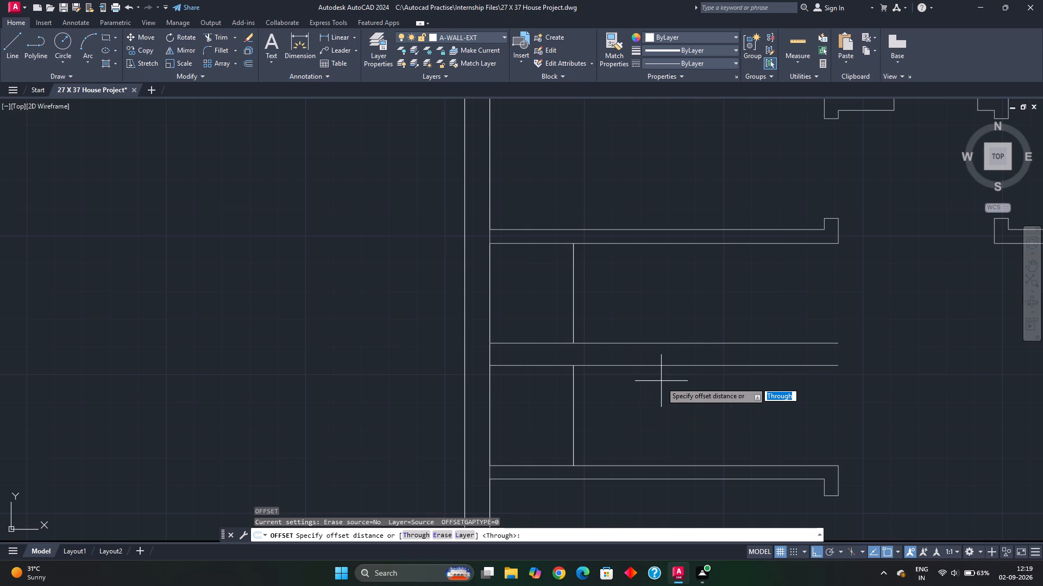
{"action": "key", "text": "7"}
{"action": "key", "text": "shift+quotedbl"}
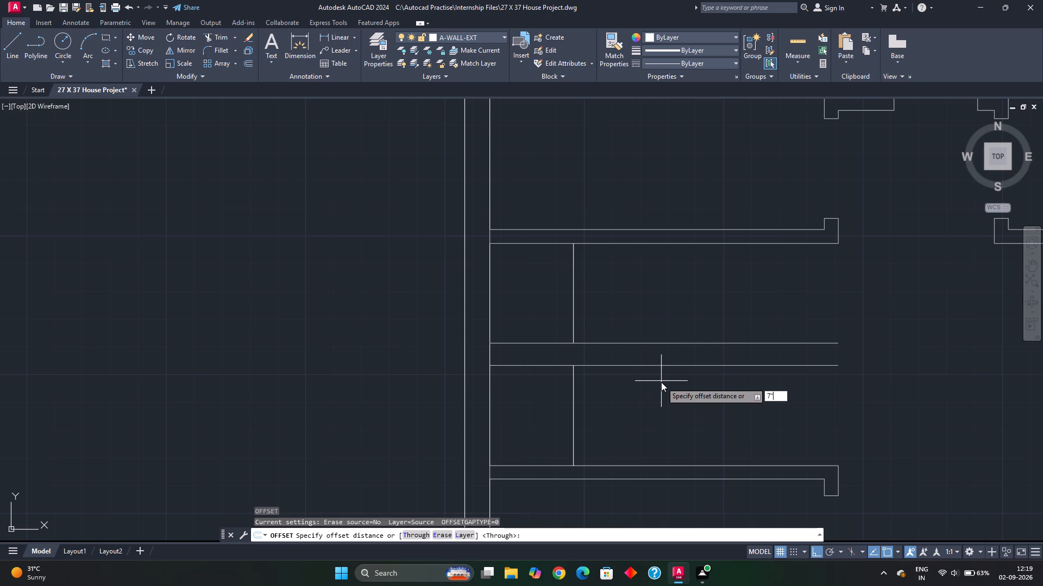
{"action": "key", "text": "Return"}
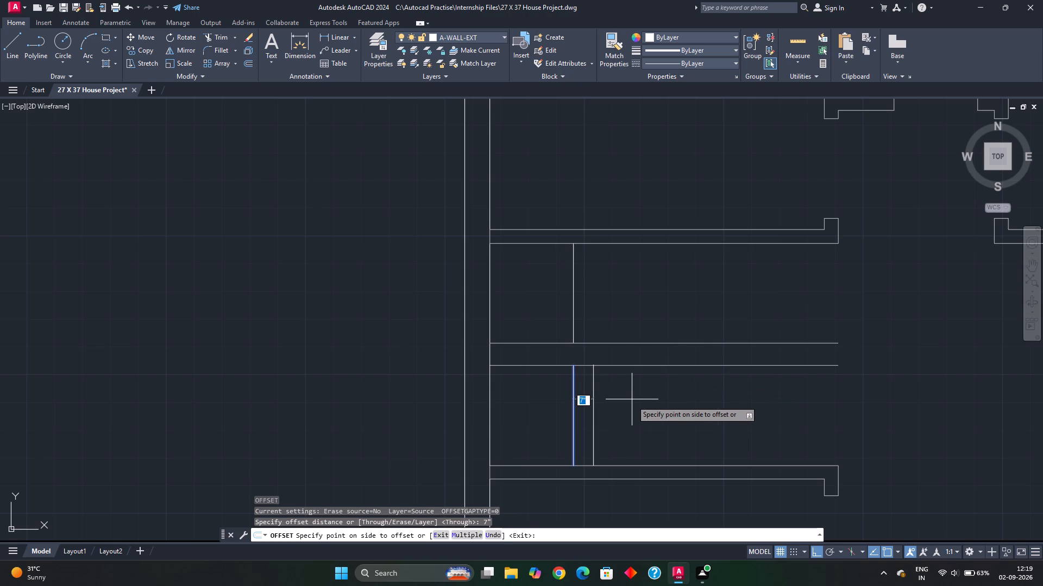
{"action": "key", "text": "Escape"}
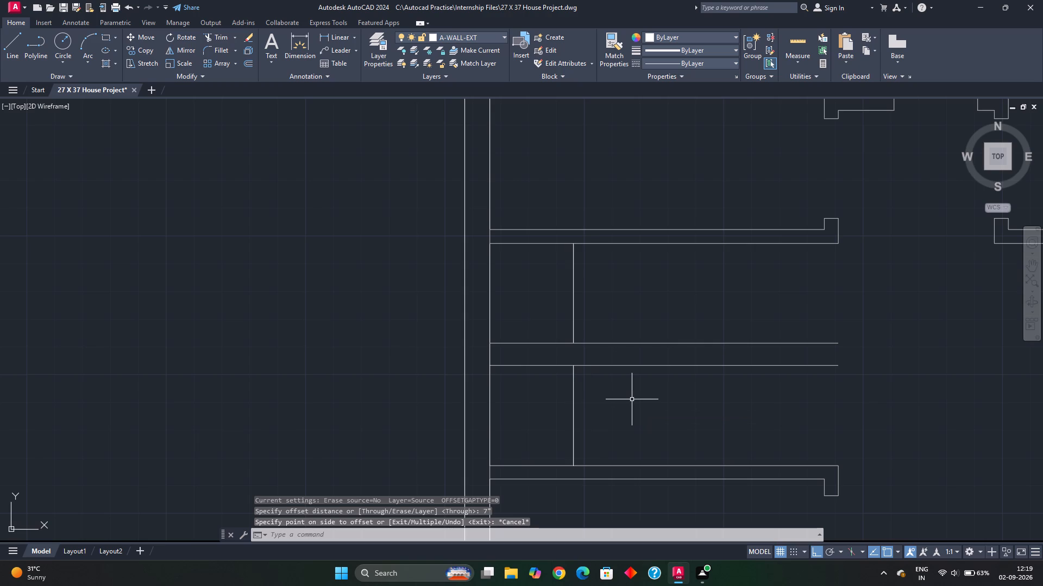
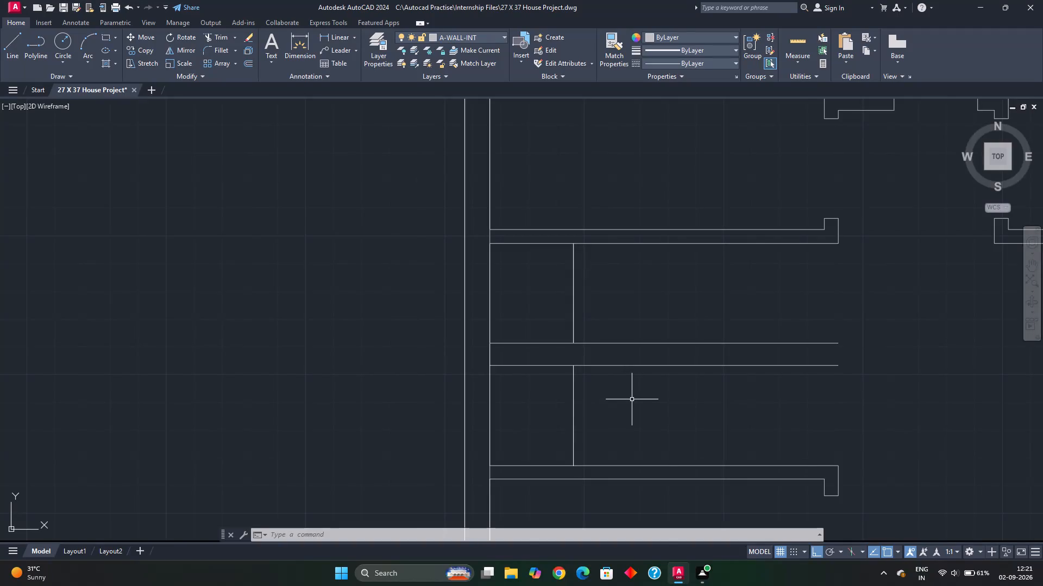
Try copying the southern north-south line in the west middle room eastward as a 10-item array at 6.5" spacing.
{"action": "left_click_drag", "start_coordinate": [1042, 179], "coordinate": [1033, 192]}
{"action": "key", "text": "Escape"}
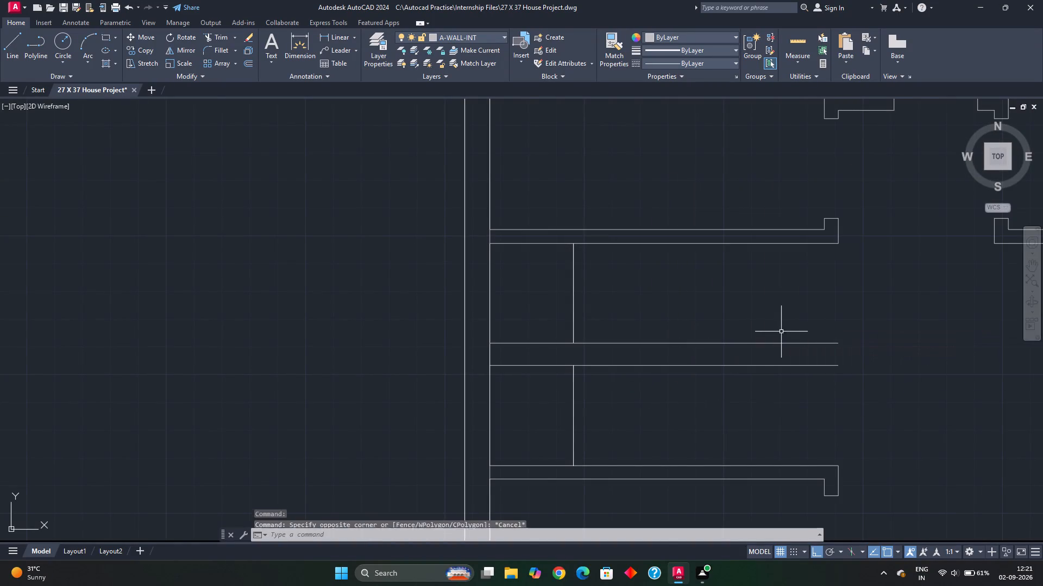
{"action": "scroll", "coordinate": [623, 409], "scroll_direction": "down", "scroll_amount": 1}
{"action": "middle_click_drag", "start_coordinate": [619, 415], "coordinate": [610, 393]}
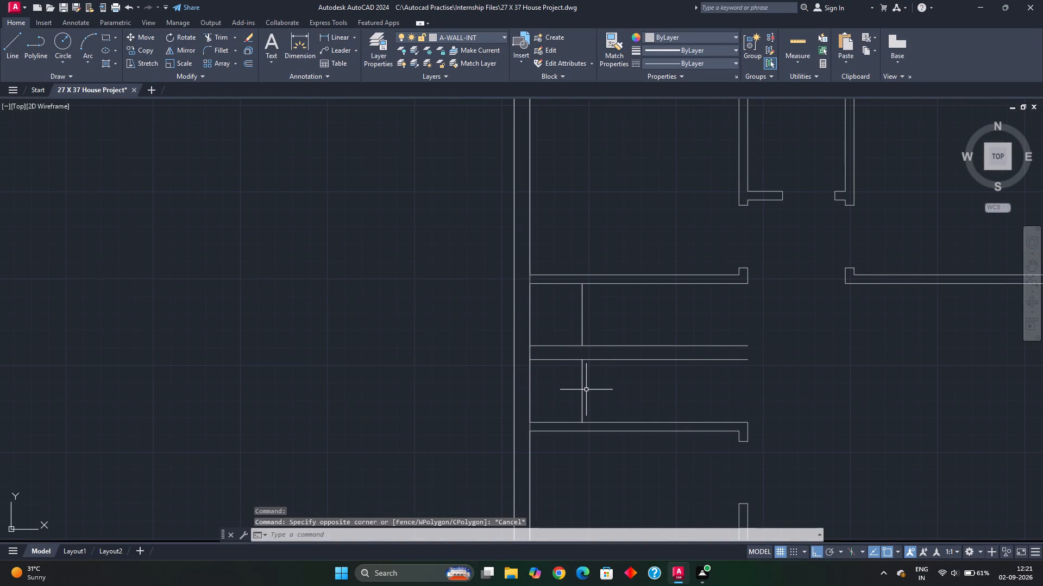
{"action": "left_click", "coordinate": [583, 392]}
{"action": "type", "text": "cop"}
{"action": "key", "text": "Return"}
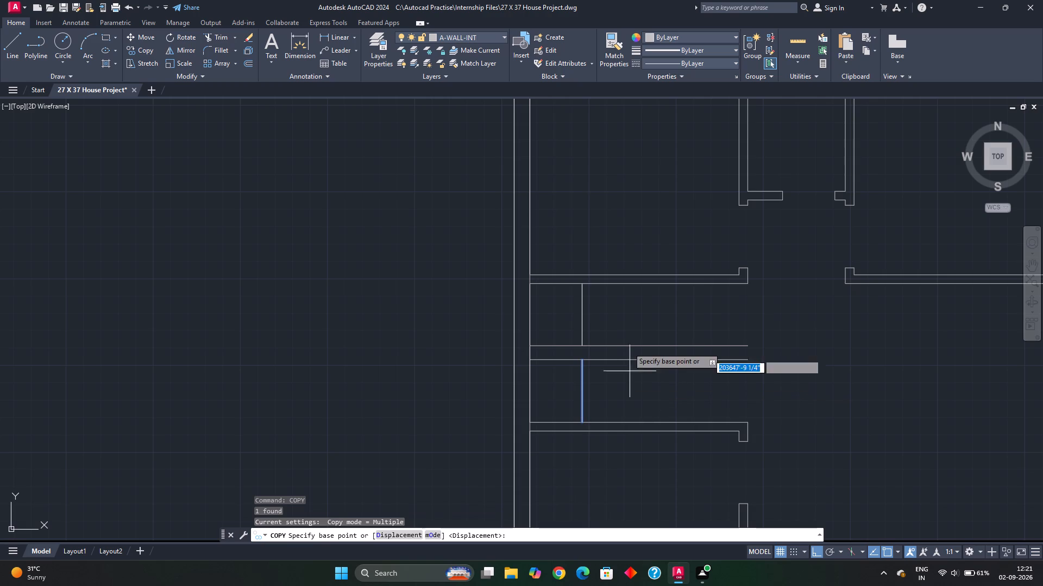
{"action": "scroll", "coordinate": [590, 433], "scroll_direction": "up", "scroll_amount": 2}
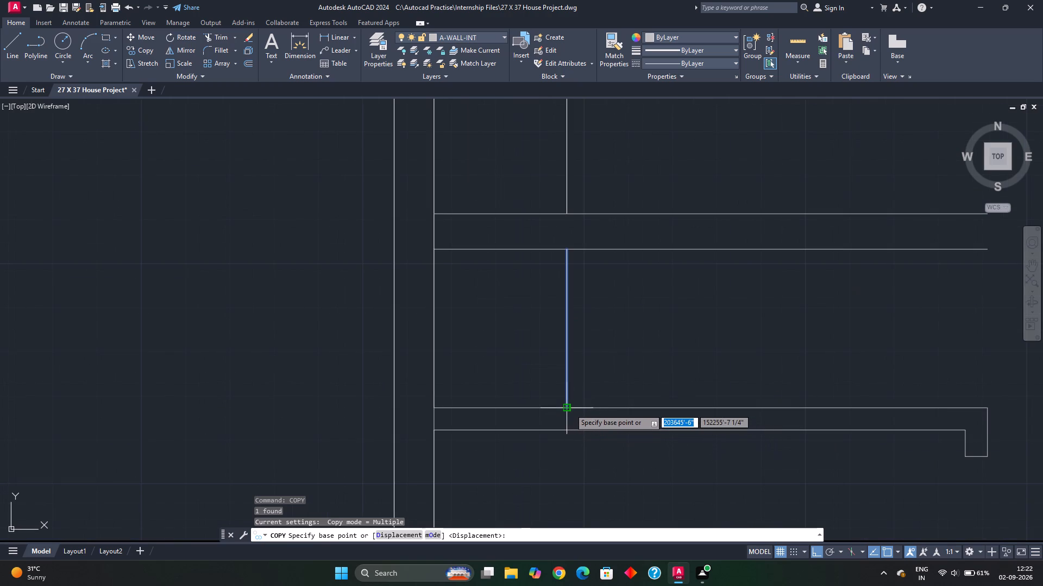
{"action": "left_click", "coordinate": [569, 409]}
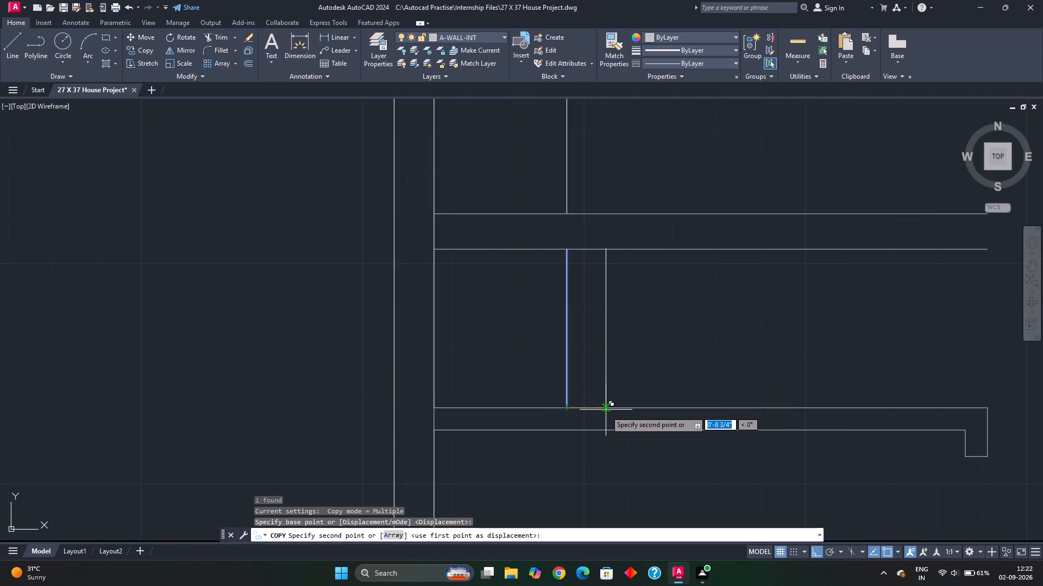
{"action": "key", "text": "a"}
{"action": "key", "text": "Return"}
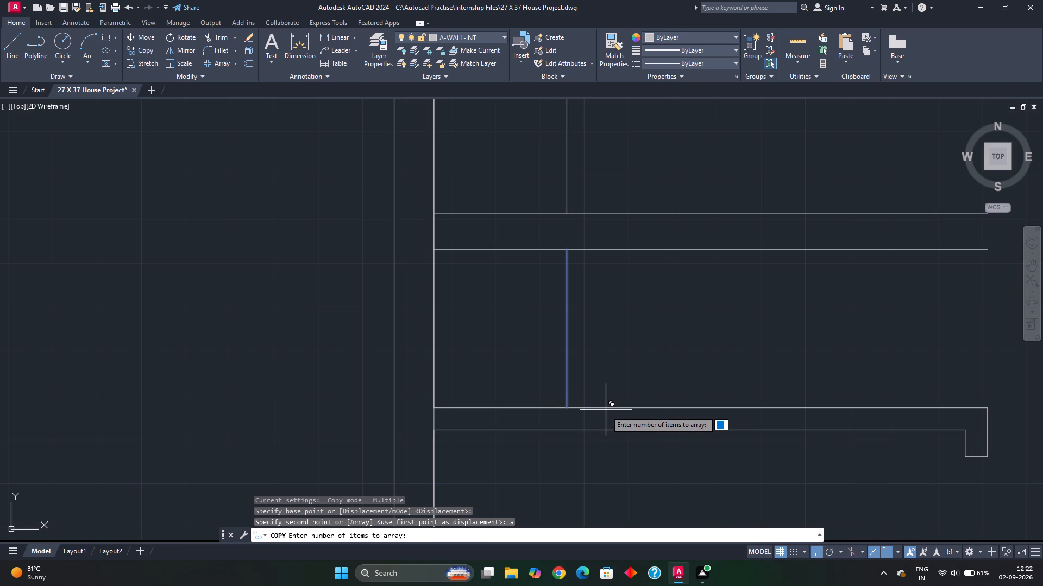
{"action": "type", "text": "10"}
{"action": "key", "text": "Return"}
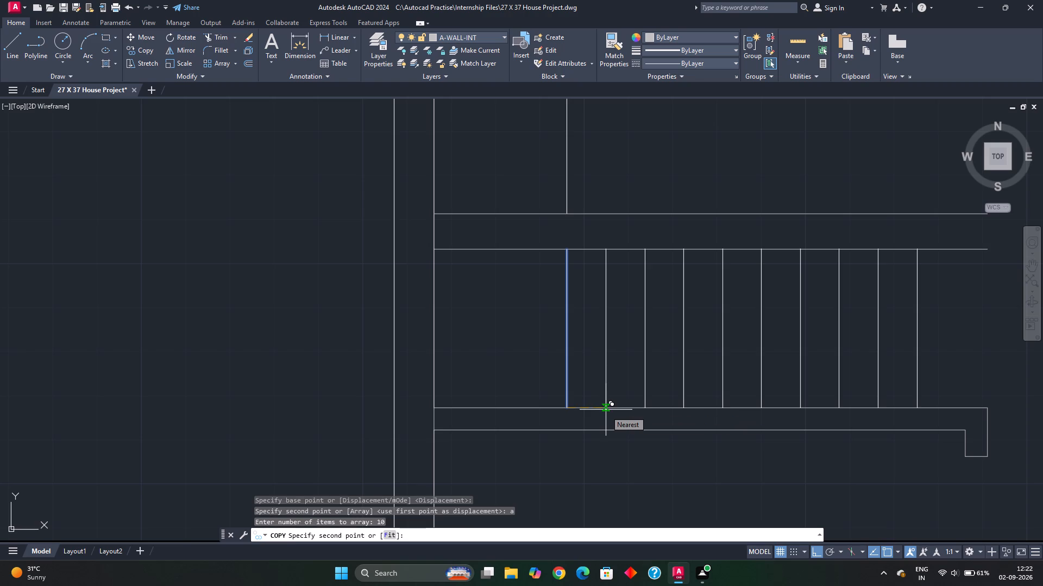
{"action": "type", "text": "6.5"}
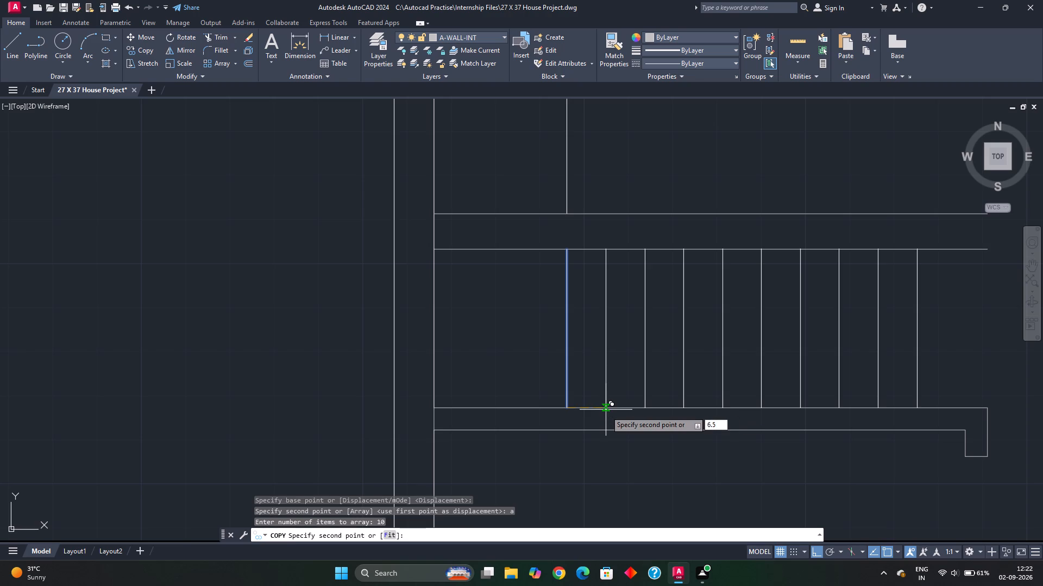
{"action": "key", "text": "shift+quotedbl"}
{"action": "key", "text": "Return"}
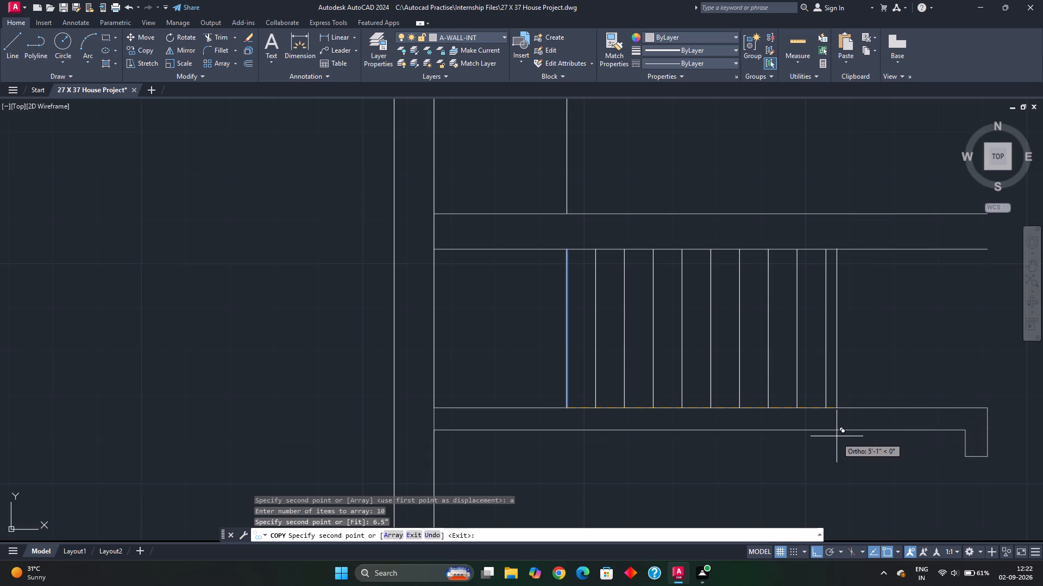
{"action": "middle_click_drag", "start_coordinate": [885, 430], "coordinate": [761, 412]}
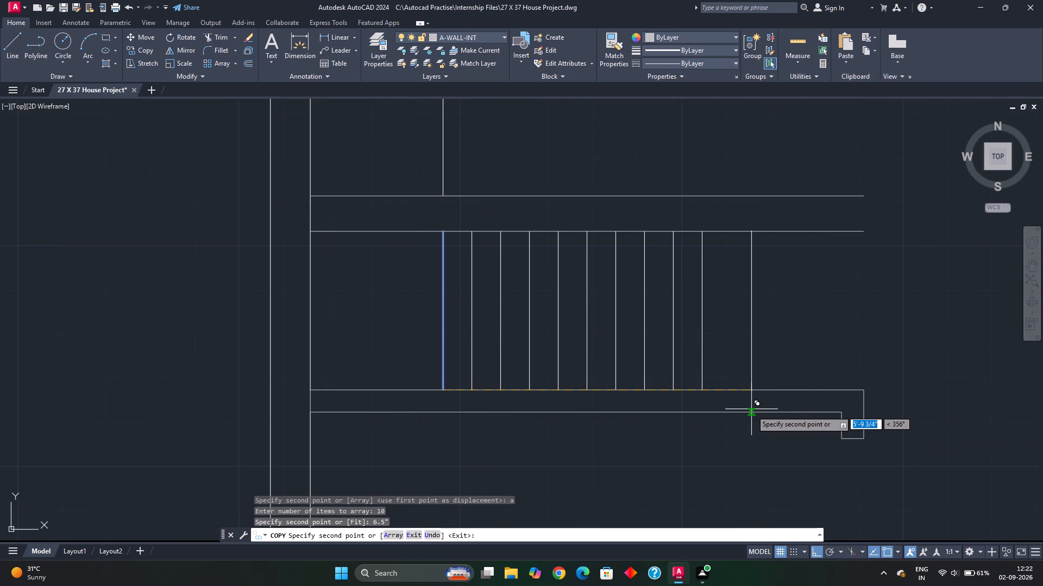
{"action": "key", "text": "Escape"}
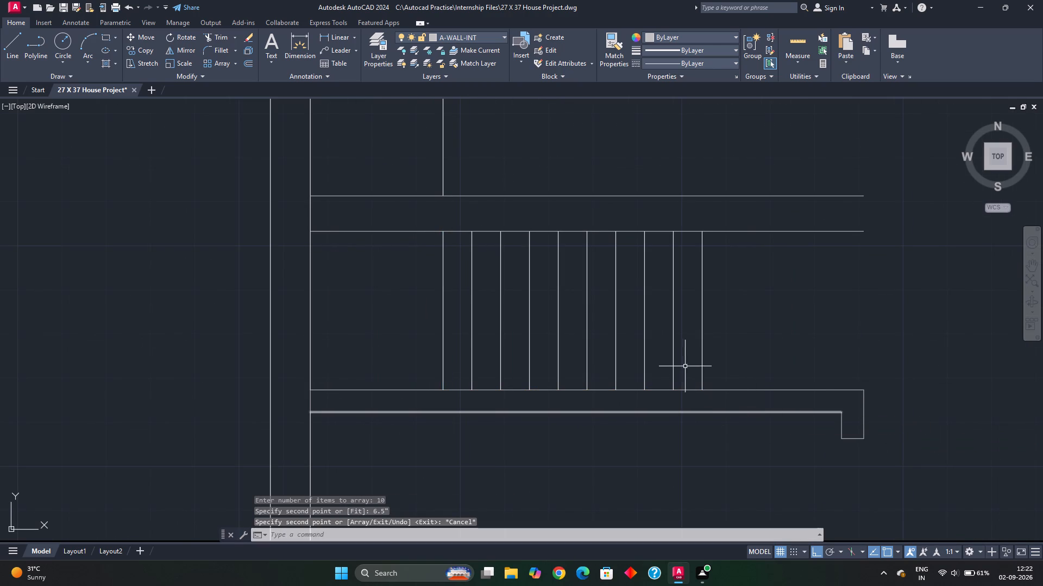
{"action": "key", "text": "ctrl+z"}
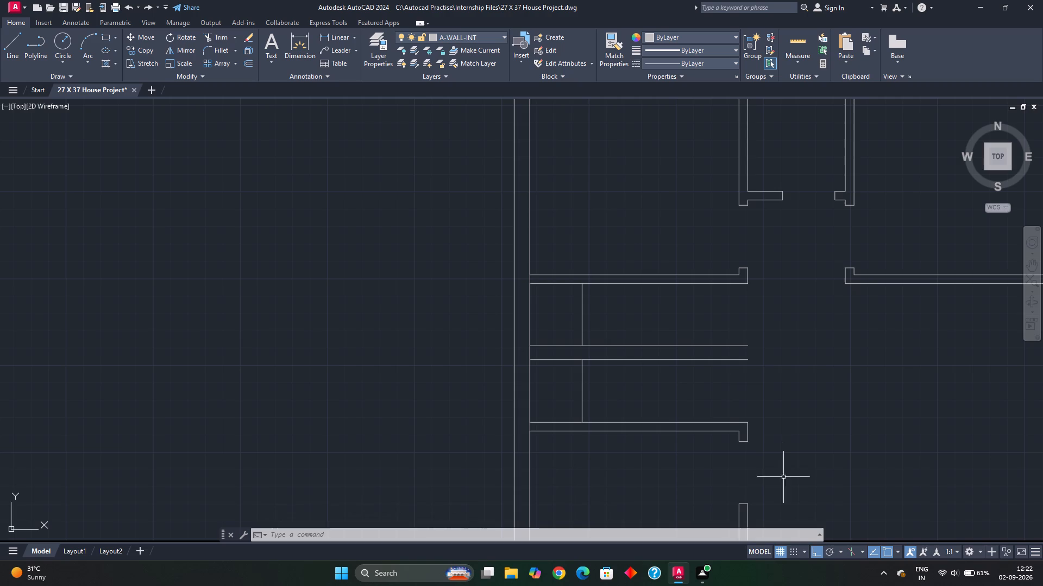
Draw a short north-south line across the south partition's thickness at the inner corner of its east end return.
{"action": "scroll", "coordinate": [734, 430], "scroll_direction": "up", "scroll_amount": 2}
{"action": "middle_click_drag", "start_coordinate": [736, 436], "coordinate": [737, 418]}
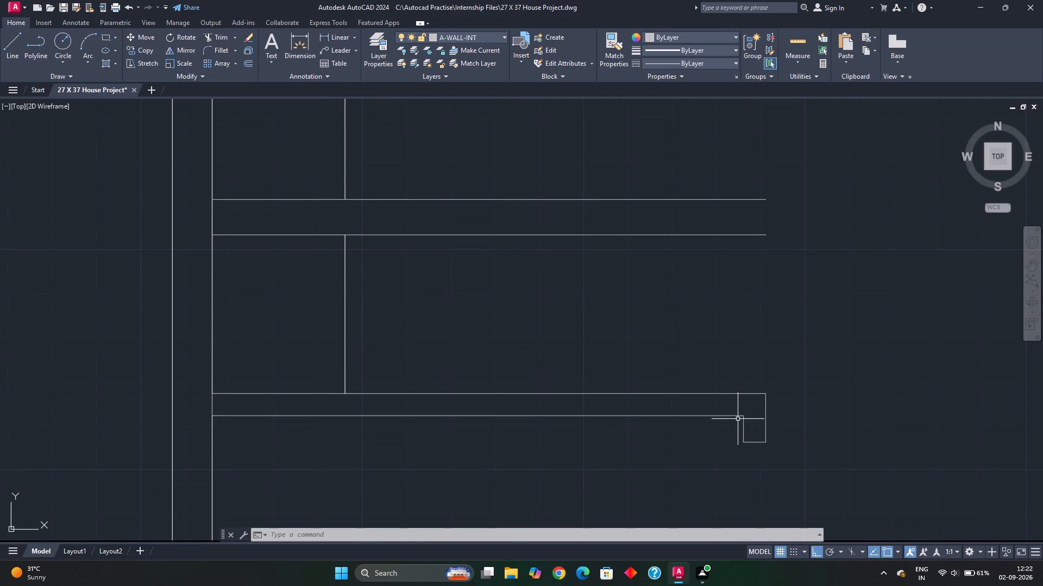
{"action": "type", "text": "l"}
{"action": "key", "text": "space"}
{"action": "scroll", "coordinate": [746, 423], "scroll_direction": "up", "scroll_amount": 2}
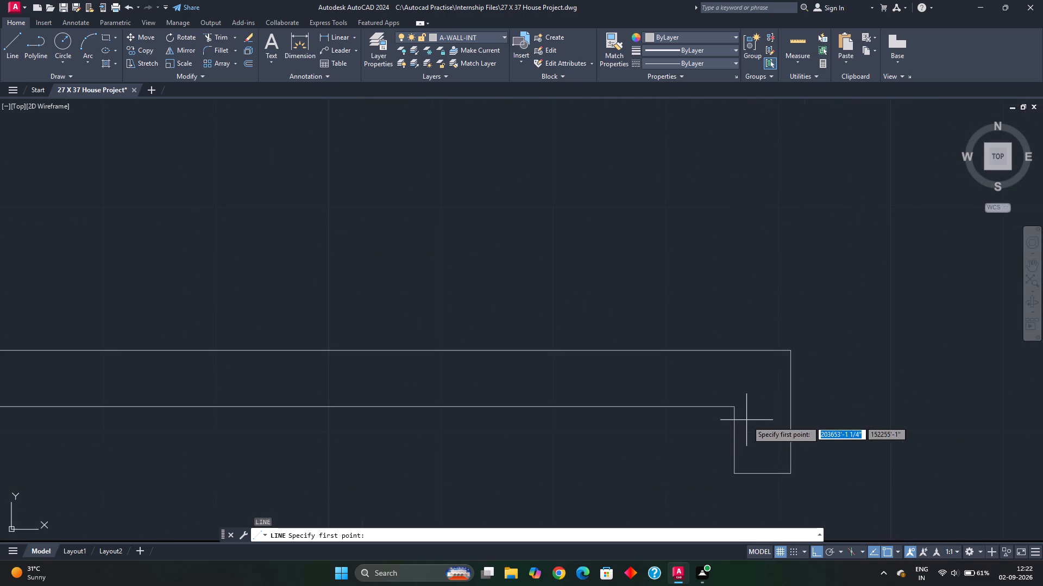
{"action": "left_click", "coordinate": [738, 410]}
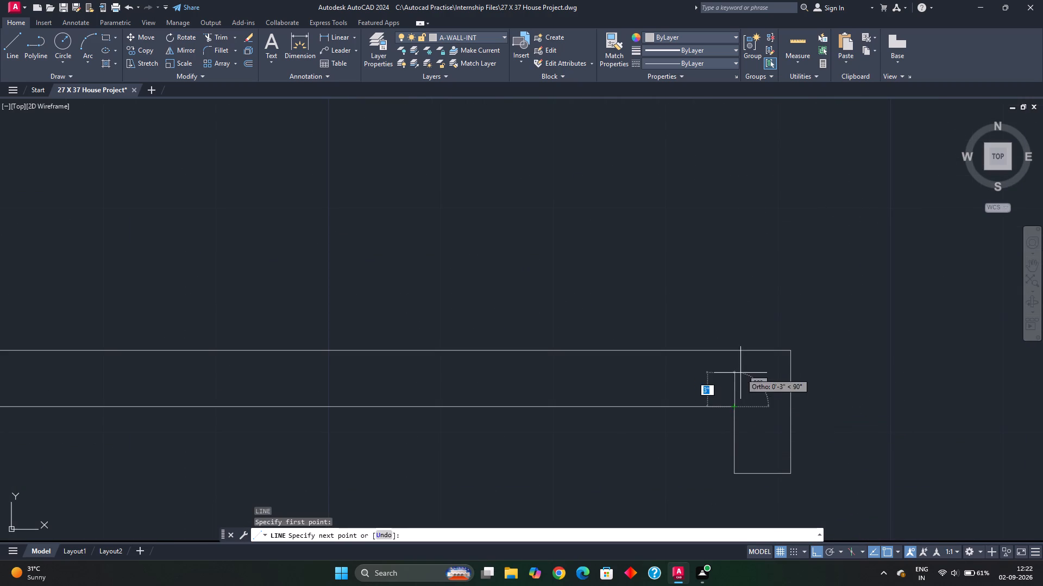
{"action": "left_click", "coordinate": [733, 349]}
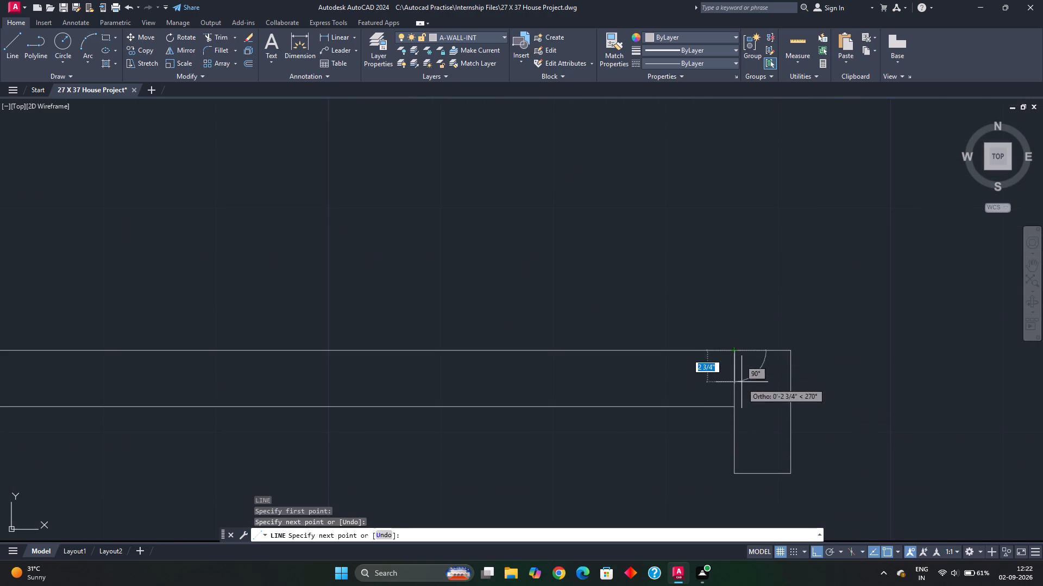
{"action": "key", "text": "Escape"}
Offset the short line across the south partition 6" to the west.
{"action": "left_click", "coordinate": [737, 385]}
{"action": "left_click", "coordinate": [726, 386]}
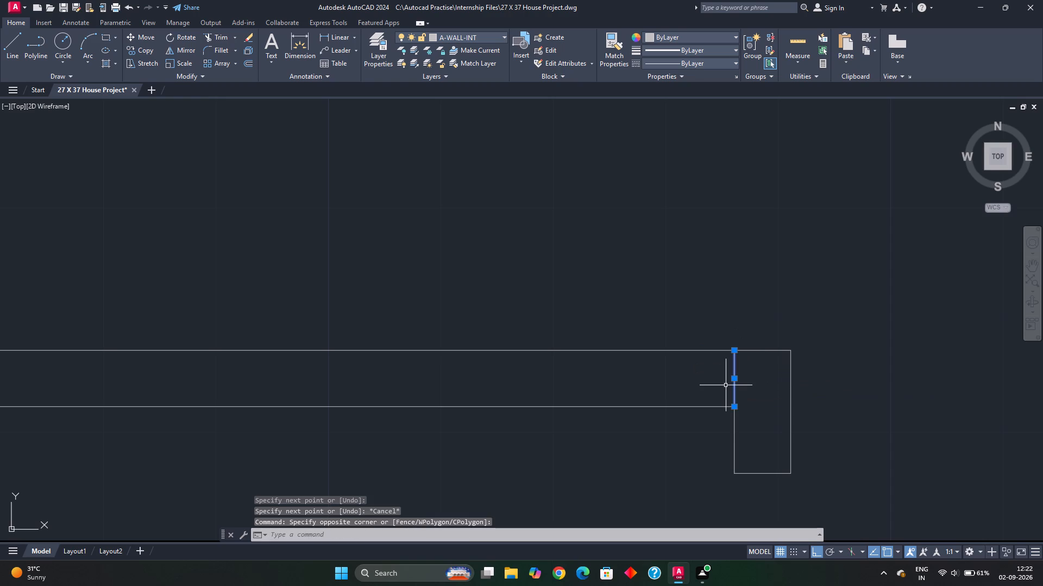
{"action": "key", "text": "o"}
{"action": "key", "text": "Return"}
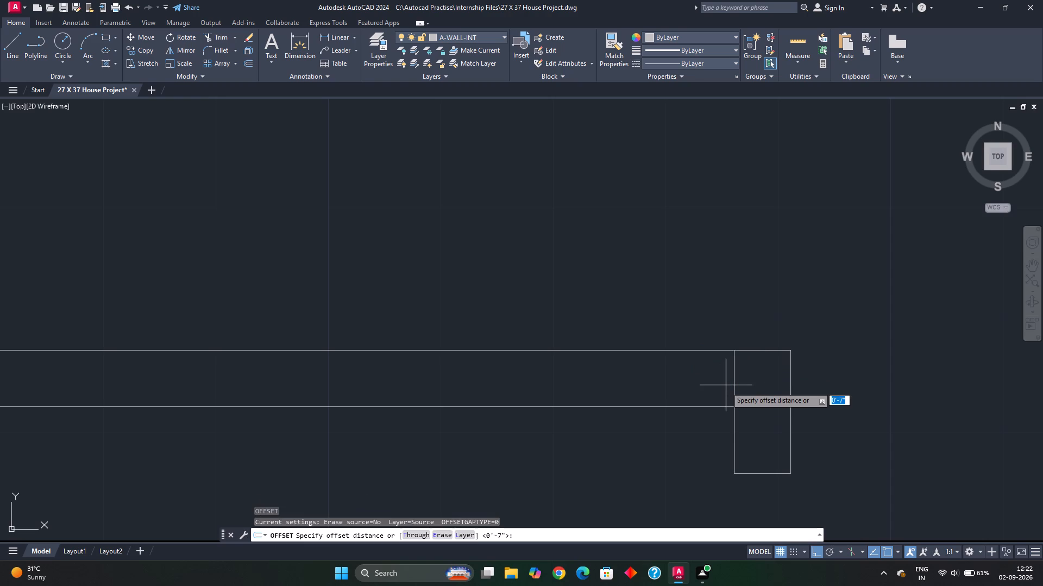
{"action": "type", "text": "6\""}
{"action": "key", "text": "Return"}
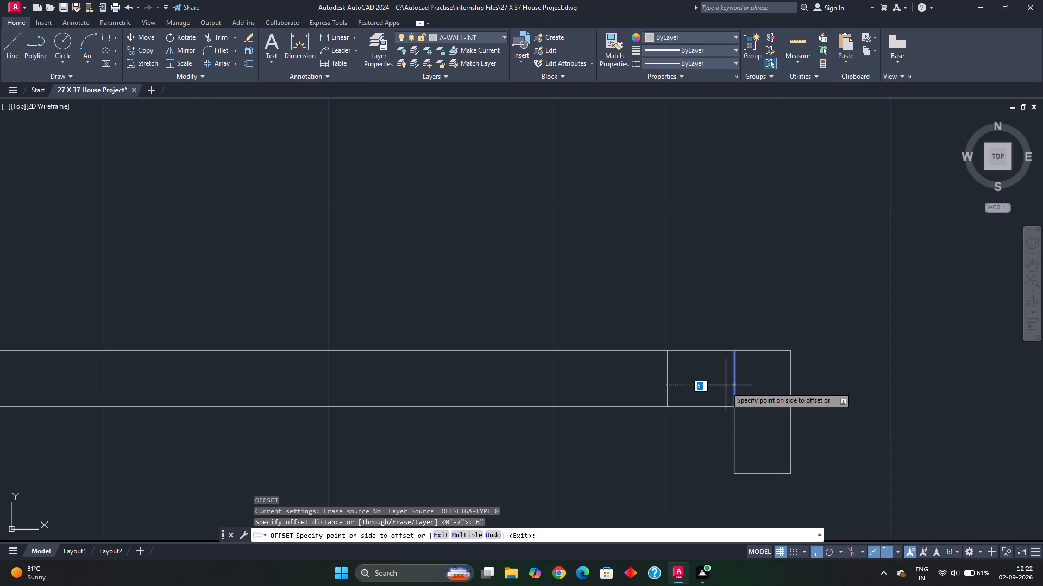
{"action": "left_click", "coordinate": [702, 390]}
{"action": "scroll", "coordinate": [695, 368], "scroll_direction": "down", "scroll_amount": 1}
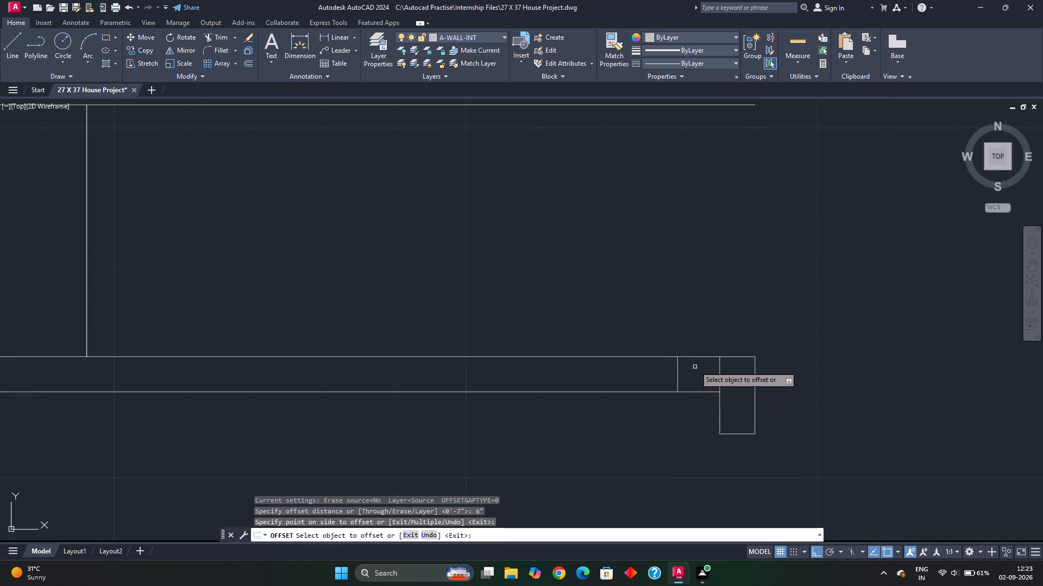
{"action": "key", "text": "Escape"}
{"action": "key", "text": "Escape"}
Trim away the original short line at the inner corner of the south partition's east end return.
{"action": "key", "text": "t"}
{"action": "type", "text": "r"}
{"action": "key", "text": "space"}
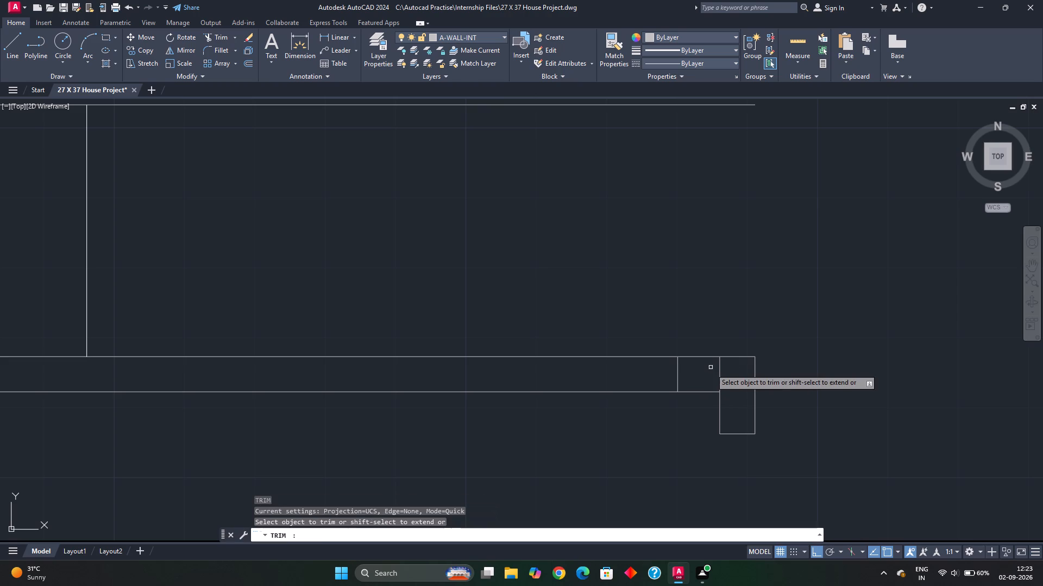
{"action": "left_click", "coordinate": [719, 372]}
{"action": "scroll", "coordinate": [701, 374], "scroll_direction": "down", "scroll_amount": 1}
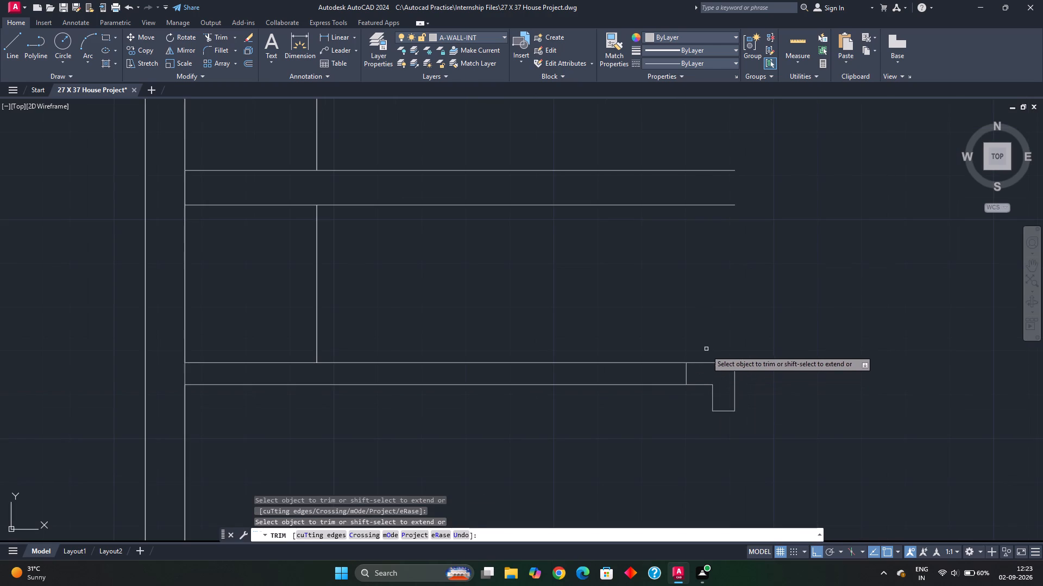
{"action": "key", "text": "Escape"}
Extend the offset short line north to the southern of the room's two middle east-west lines.
{"action": "type", "text": "ex"}
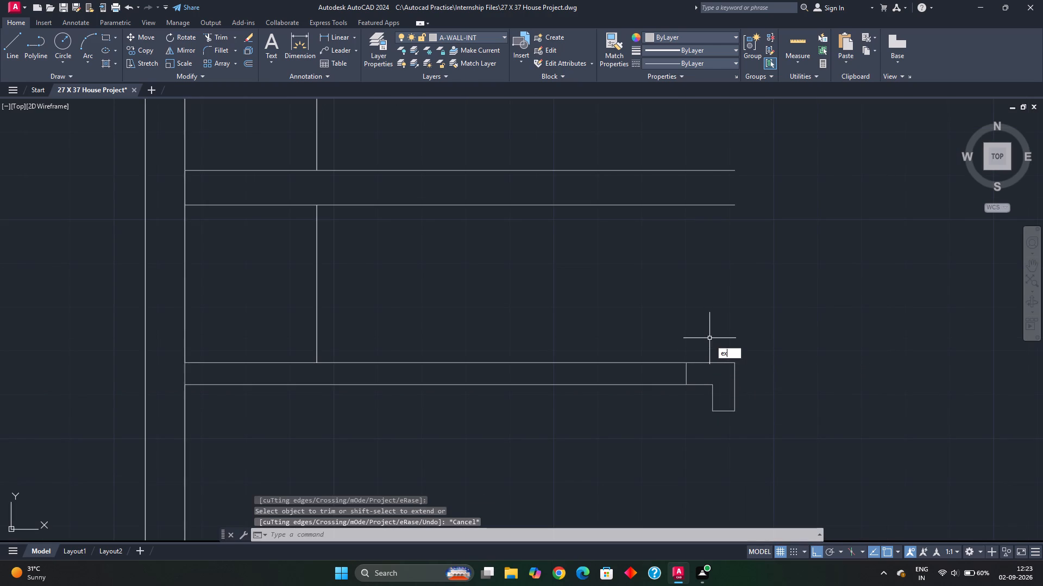
{"action": "key", "text": "space"}
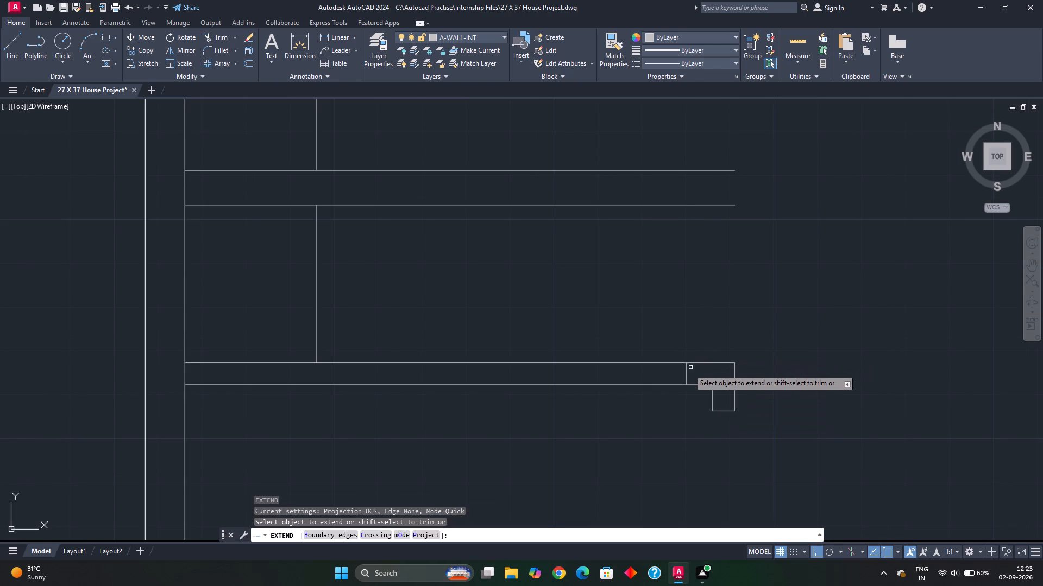
{"action": "left_click", "coordinate": [687, 374]}
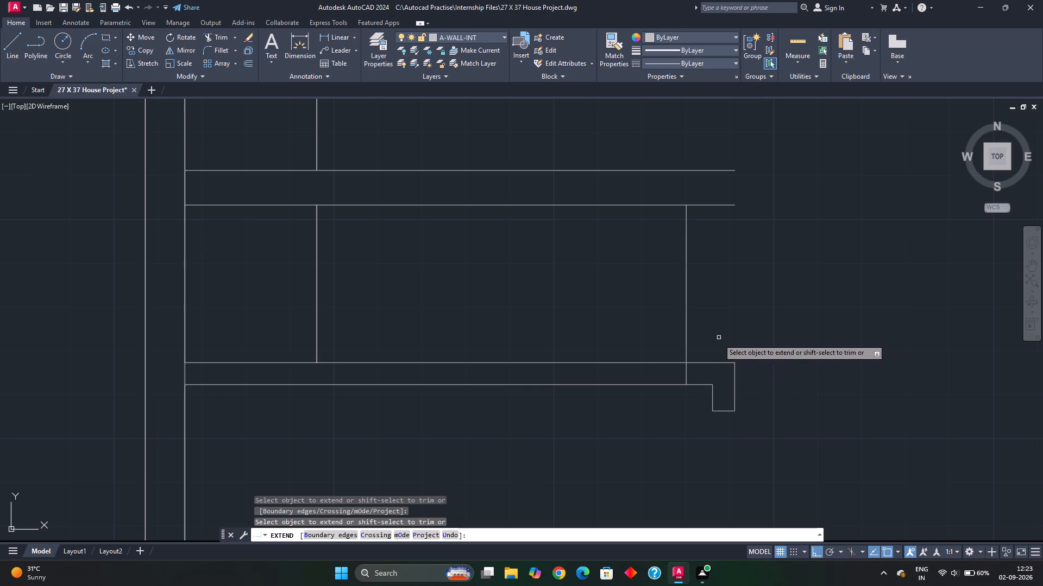
{"action": "key", "text": "Escape"}
Trim the piece of the extended line that lies inside the south partition's thickness.
{"action": "key", "text": "t"}
{"action": "key", "text": "r"}
{"action": "key", "text": "space"}
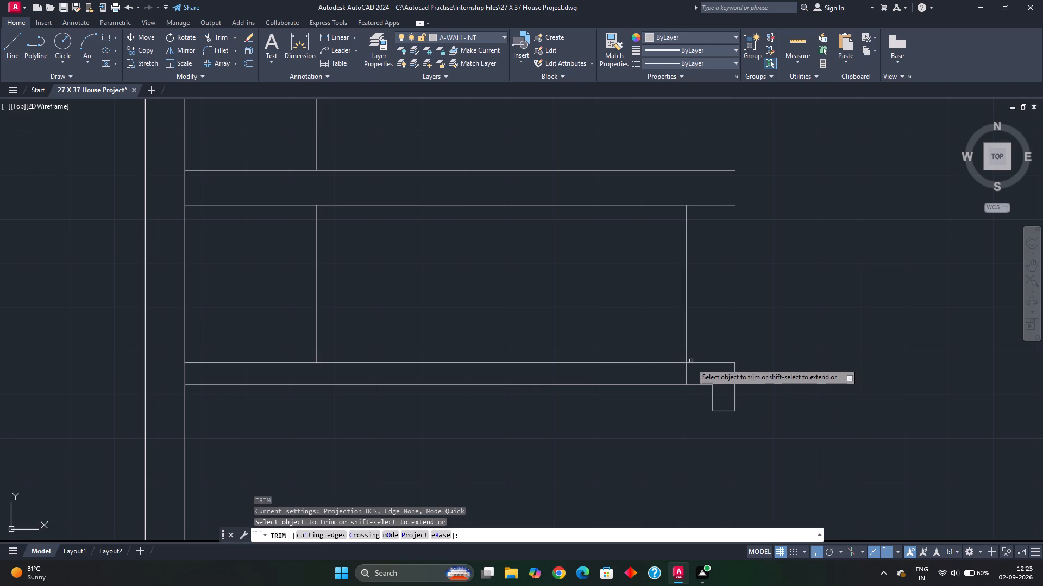
{"action": "left_click", "coordinate": [684, 377]}
{"action": "left_click", "coordinate": [689, 375]}
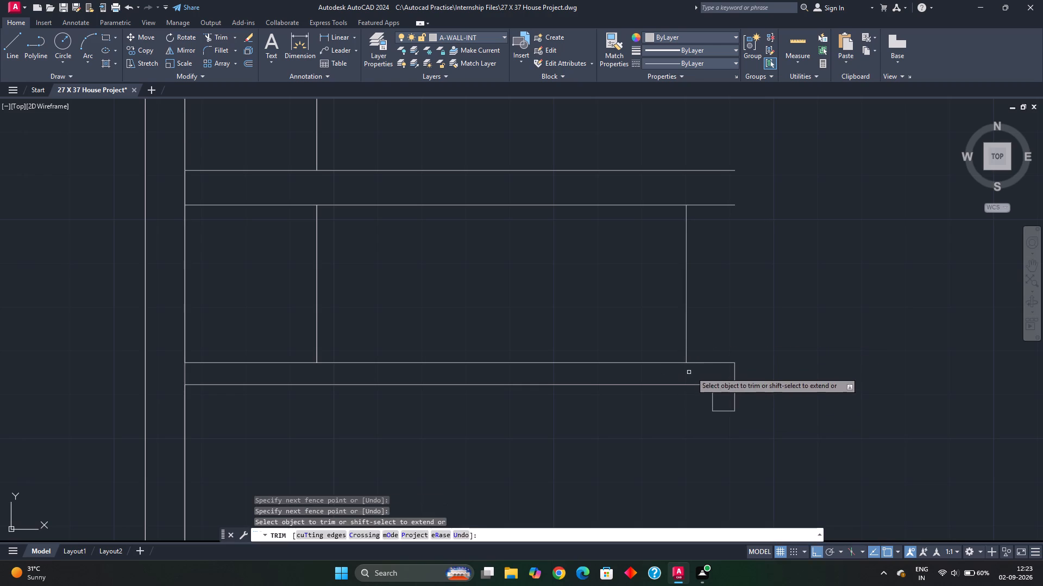
{"action": "key", "text": "Escape"}
{"action": "key", "text": "Escape"}
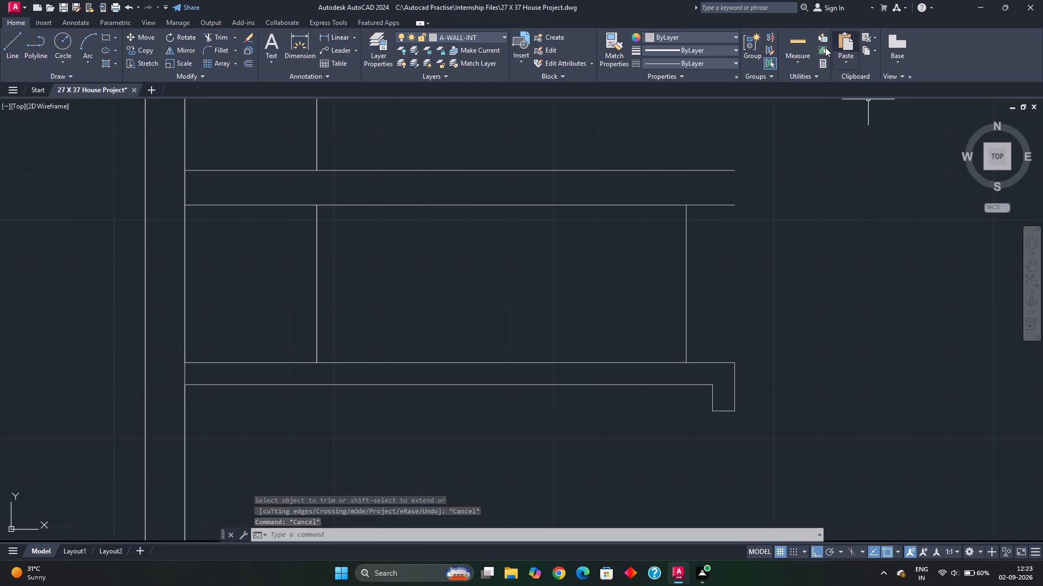
Measure the distance between the two north-south lines in the southern part of the west middle room.
{"action": "left_click", "coordinate": [803, 49]}
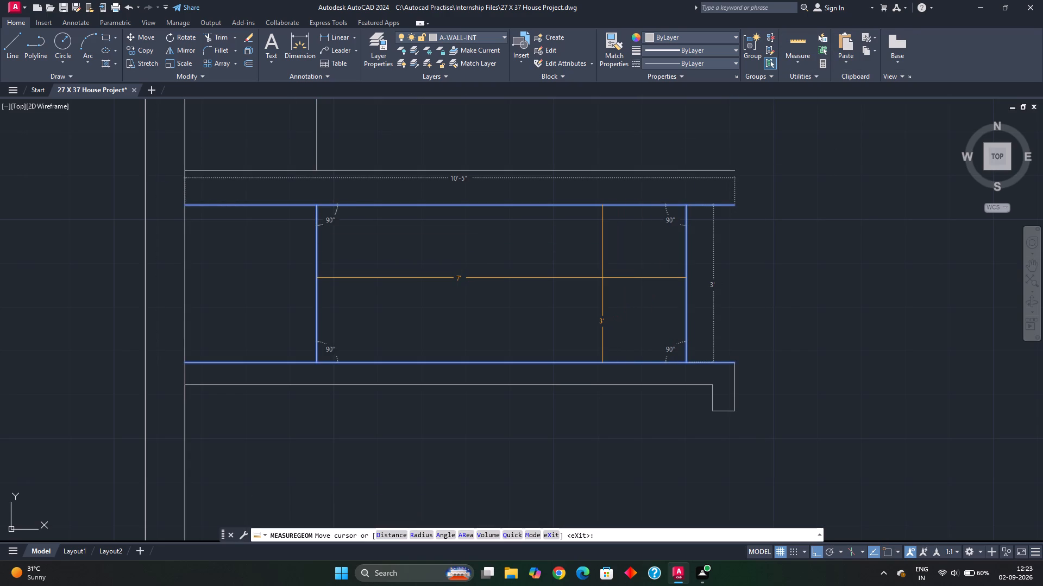
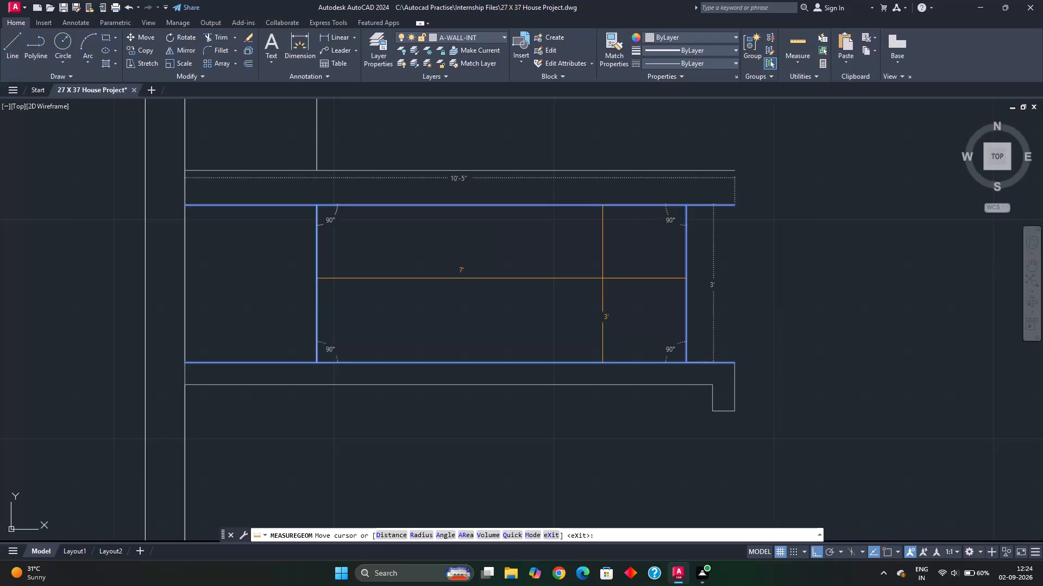
Delete the two short north-south lines nearest the west wall, in the northern and southern parts of the west middle room.
{"action": "key", "text": "Escape"}
{"action": "scroll", "coordinate": [477, 342], "scroll_direction": "down", "scroll_amount": 1}
{"action": "middle_click_drag", "start_coordinate": [510, 324], "coordinate": [698, 326]}
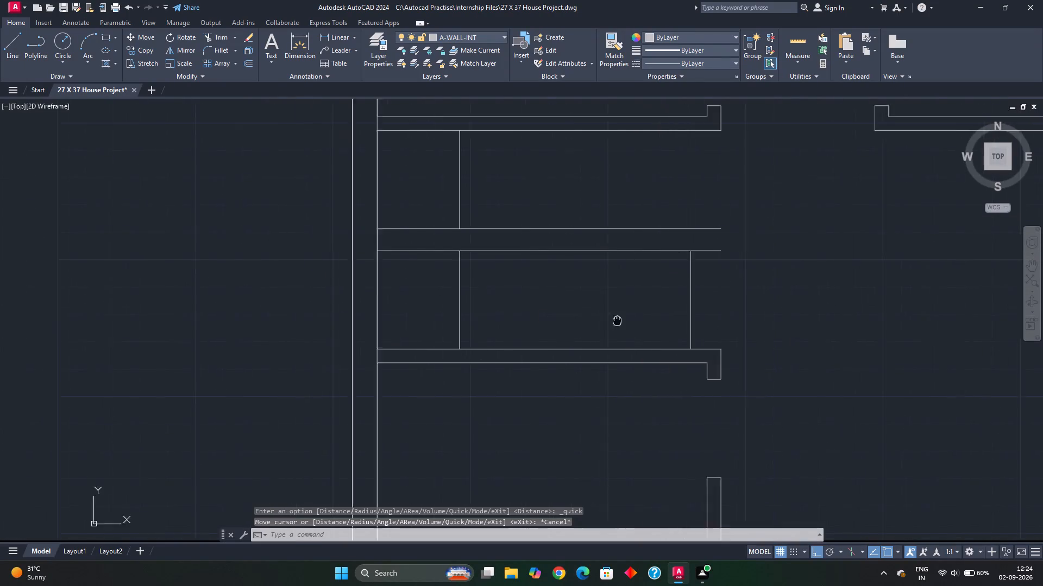
{"action": "middle_click_drag", "start_coordinate": [698, 326], "coordinate": [736, 329]}
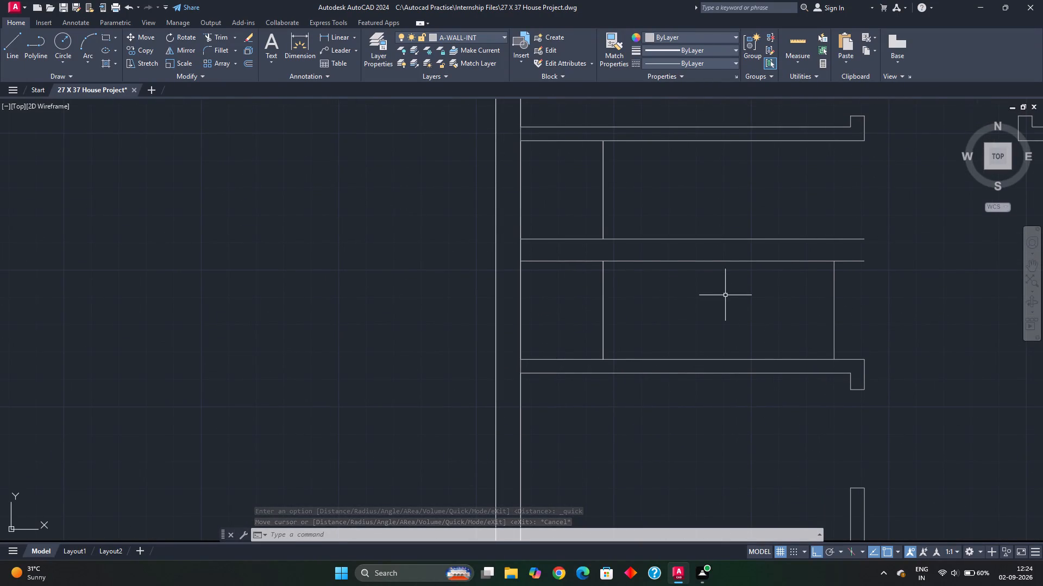
{"action": "left_click", "coordinate": [603, 292]}
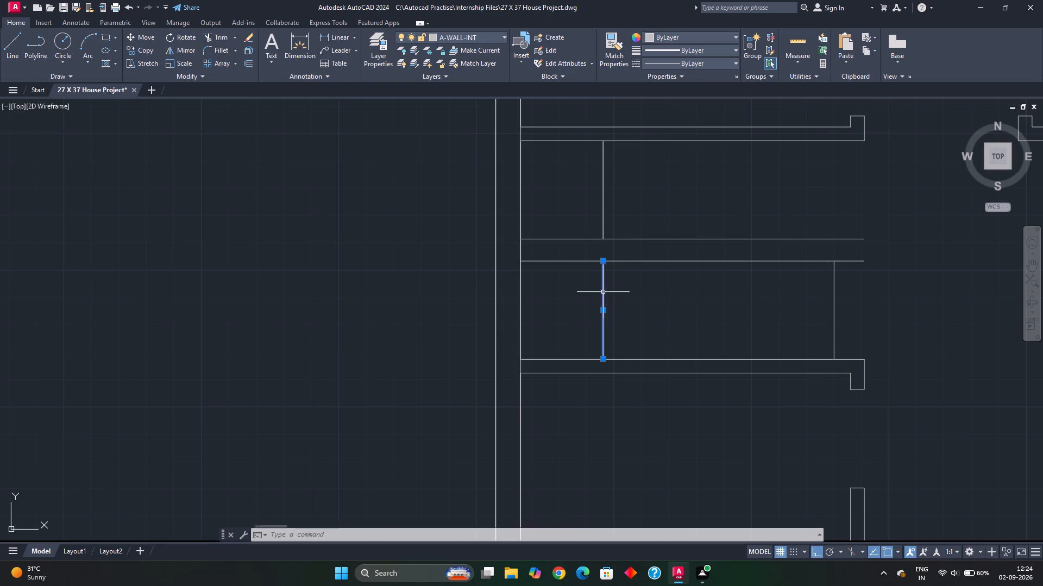
{"action": "left_click", "coordinate": [606, 194]}
{"action": "left_click", "coordinate": [603, 196]}
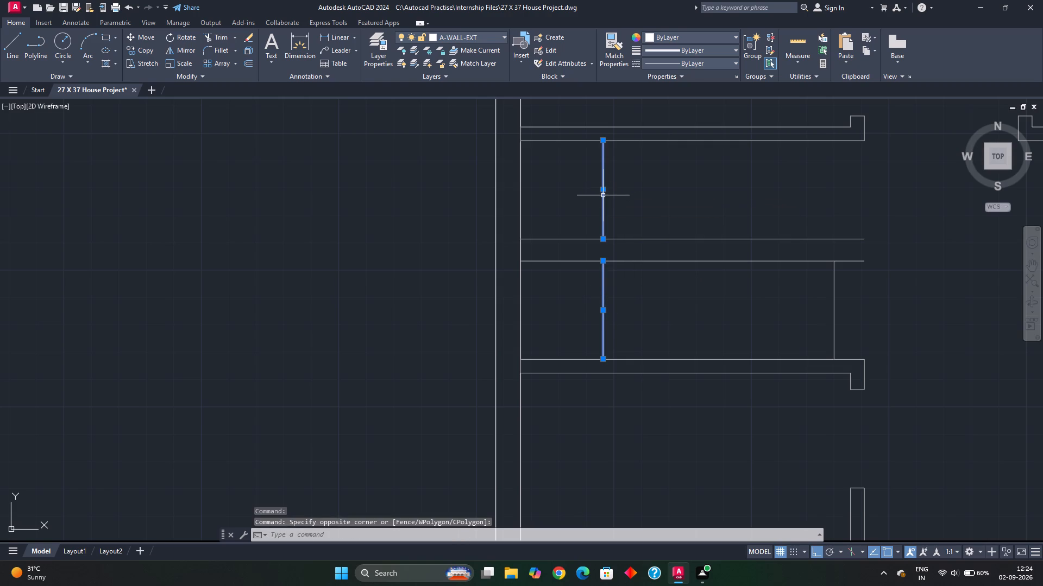
{"action": "key", "text": "Delete"}
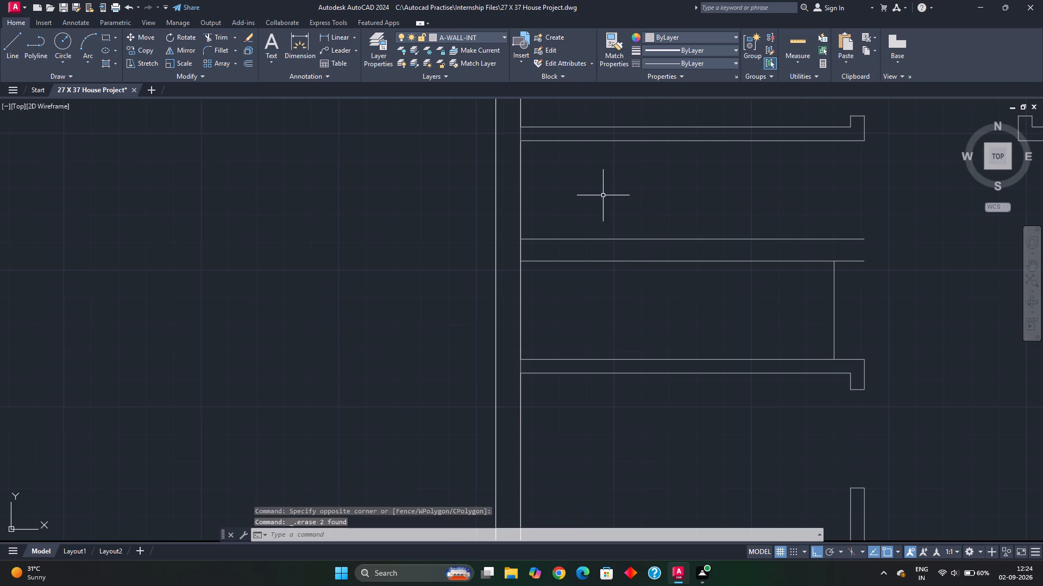
Offset the west wall's inner face line 3' east into the west middle room.
{"action": "left_click", "coordinate": [521, 314]}
{"action": "key", "text": "o"}
{"action": "key", "text": "Return"}
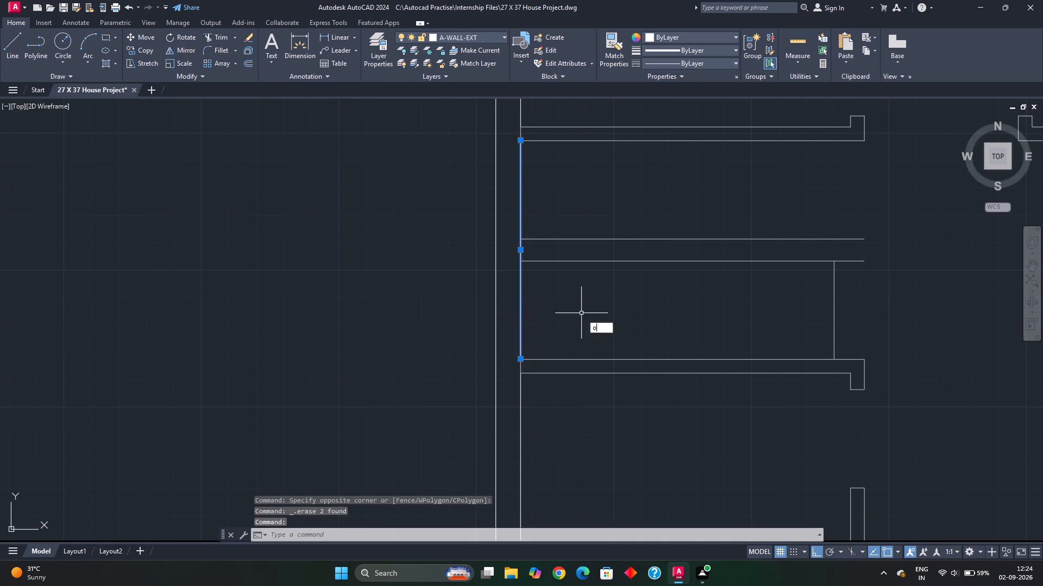
{"action": "type", "text": "3'"}
{"action": "key", "text": "Return"}
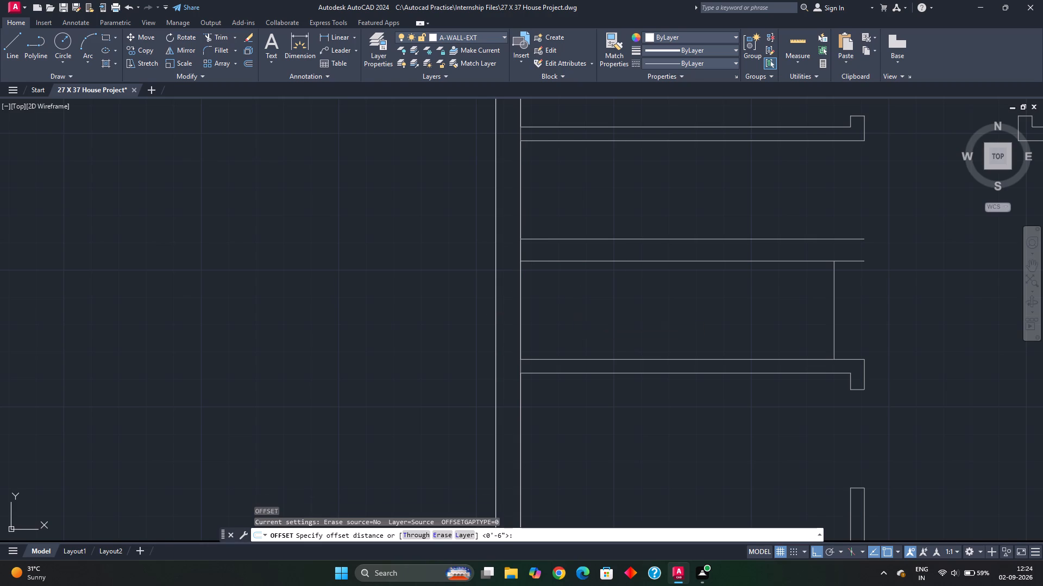
{"action": "left_click", "coordinate": [593, 286]}
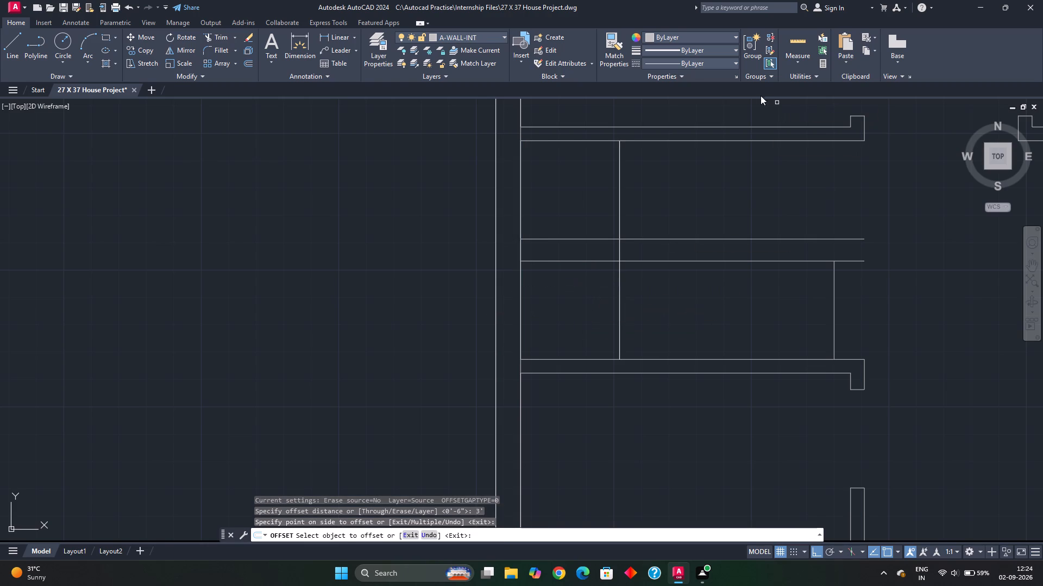
Measure the distance between the new offset line and the short north-south line at the east end of the room's southern part.
{"action": "left_click", "coordinate": [793, 48]}
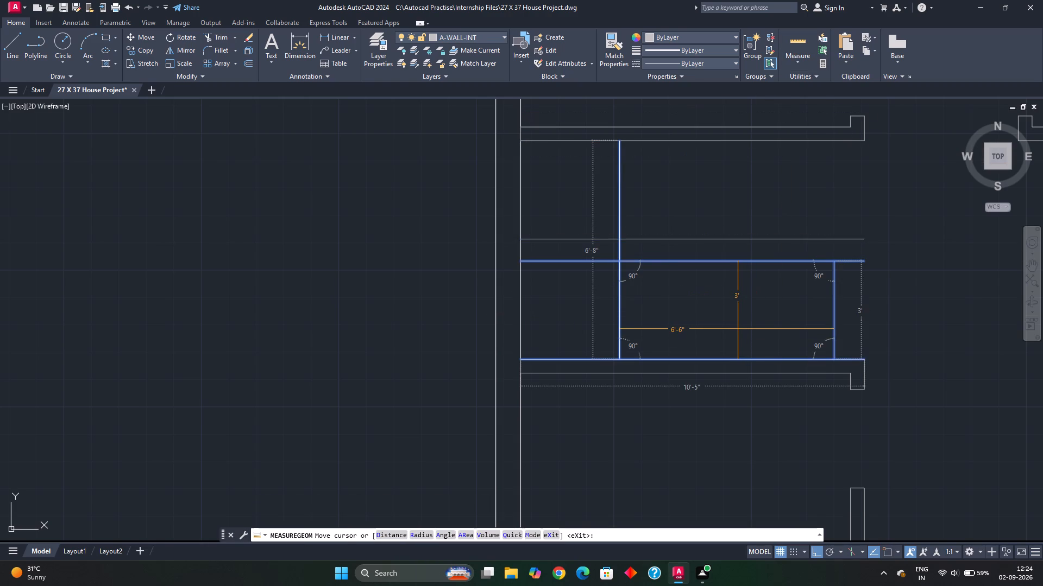
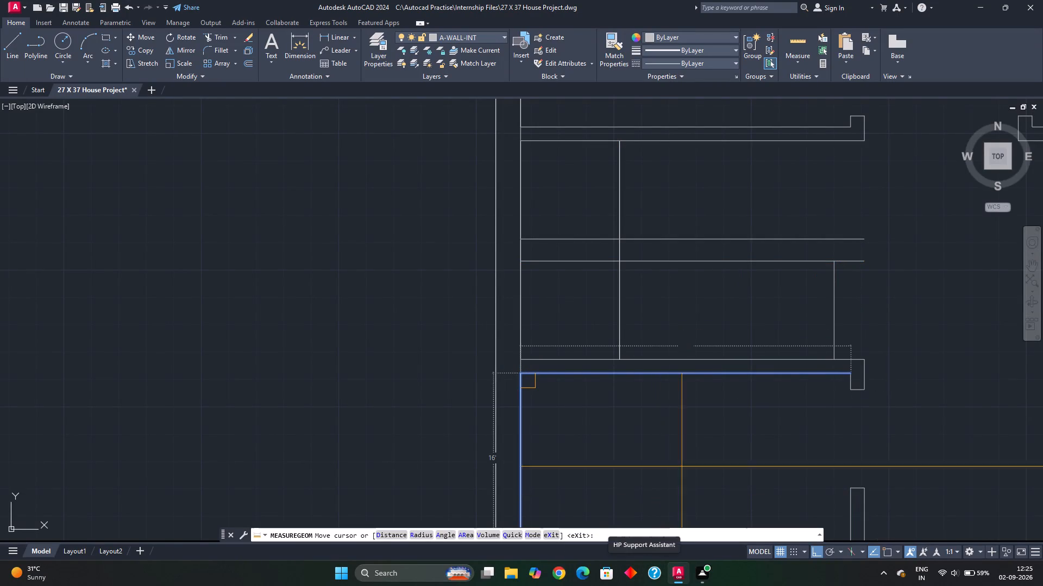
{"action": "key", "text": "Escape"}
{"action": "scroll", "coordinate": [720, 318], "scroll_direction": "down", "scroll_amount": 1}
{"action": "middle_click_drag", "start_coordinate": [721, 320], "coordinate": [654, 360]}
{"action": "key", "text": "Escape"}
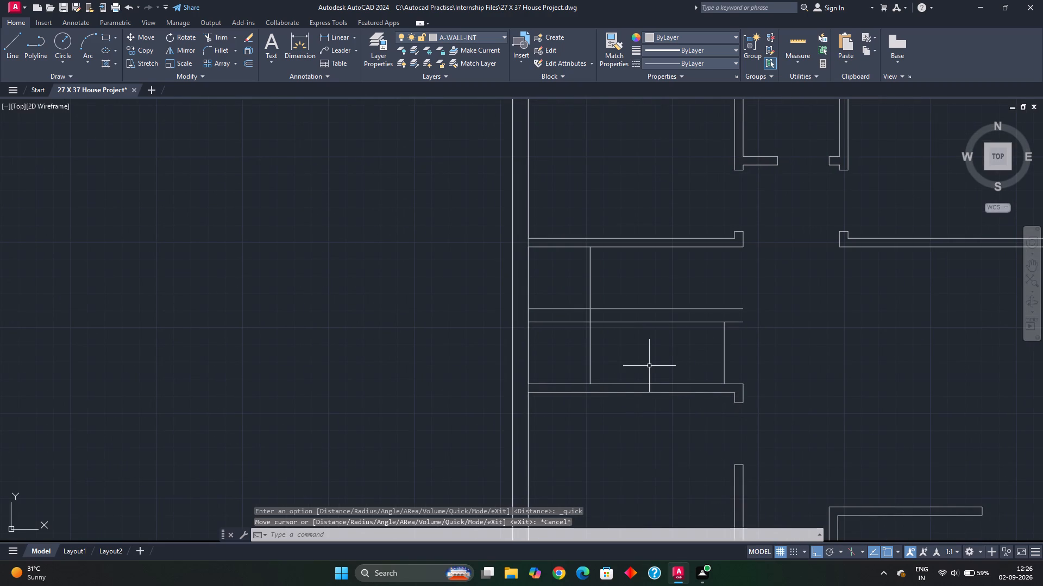
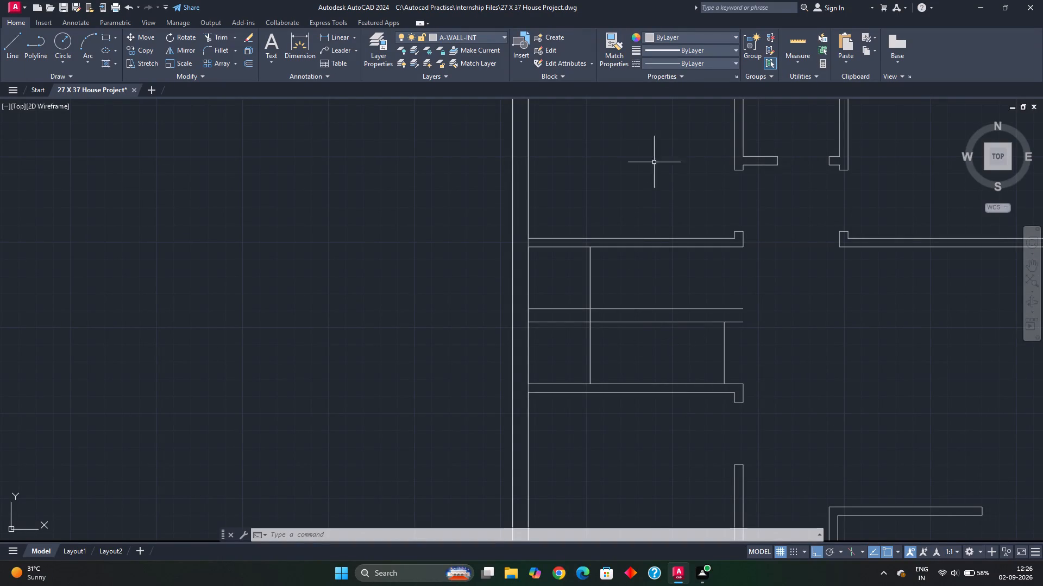
Check the lower stair flight's width and length between its two vertical lines with Quick measure.
{"action": "left_click", "coordinate": [794, 43]}
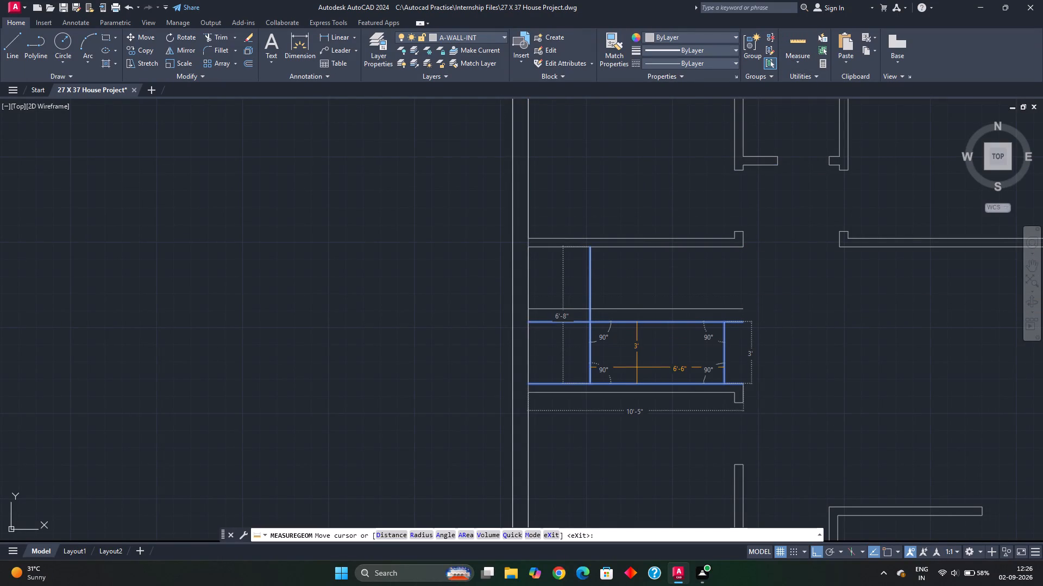
{"action": "scroll", "coordinate": [640, 361], "scroll_direction": "up", "scroll_amount": 2}
{"action": "key", "text": "Escape"}
{"action": "key", "text": "Escape"}
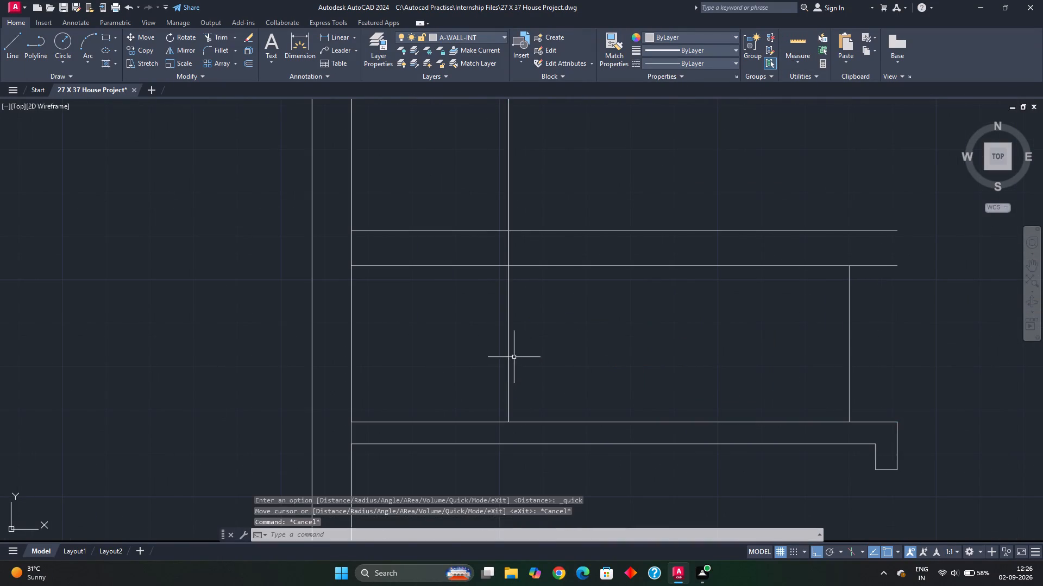
Erase the long vertical line that crosses both stair flights near the west outer wall.
{"action": "left_click", "coordinate": [509, 352]}
{"action": "key", "text": "Delete"}
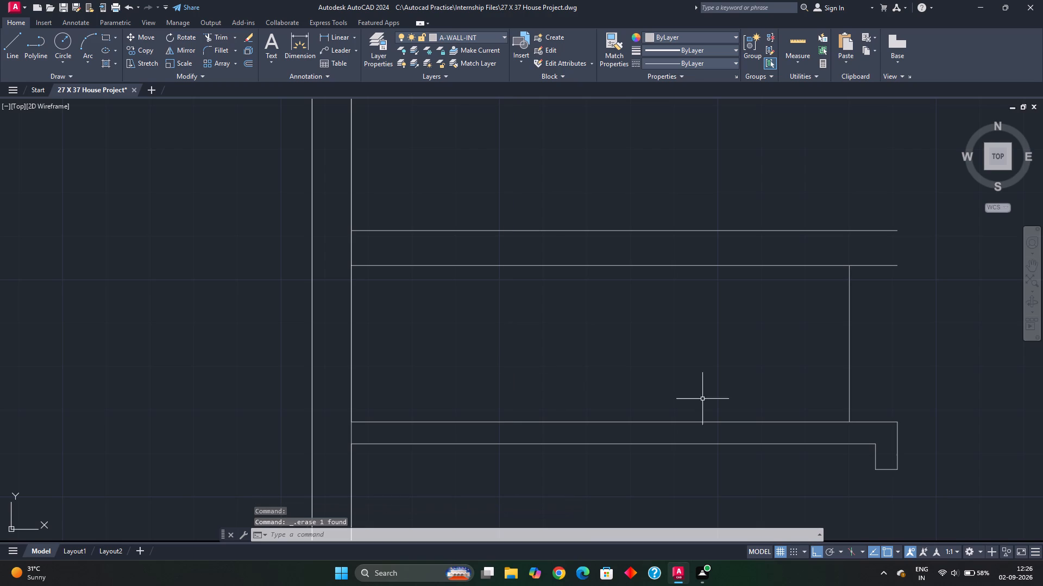
Offset the short vertical line at the east end of the lower stair flight 8' toward the west wall.
{"action": "left_click_drag", "start_coordinate": [878, 366], "coordinate": [850, 366]}
{"action": "left_click", "coordinate": [794, 366]}
{"action": "key", "text": "o"}
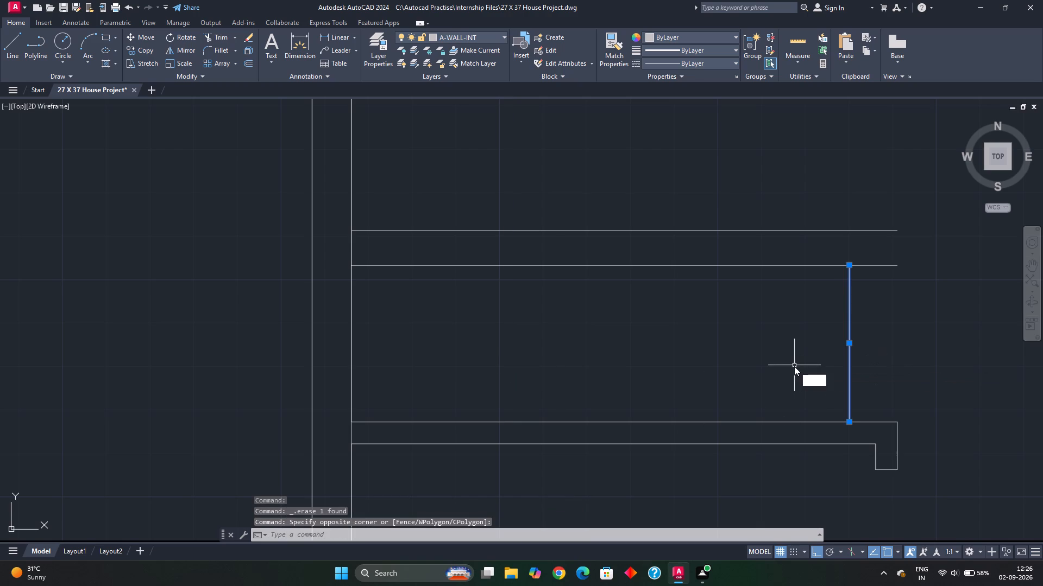
{"action": "key", "text": "Return"}
{"action": "key", "text": "8"}
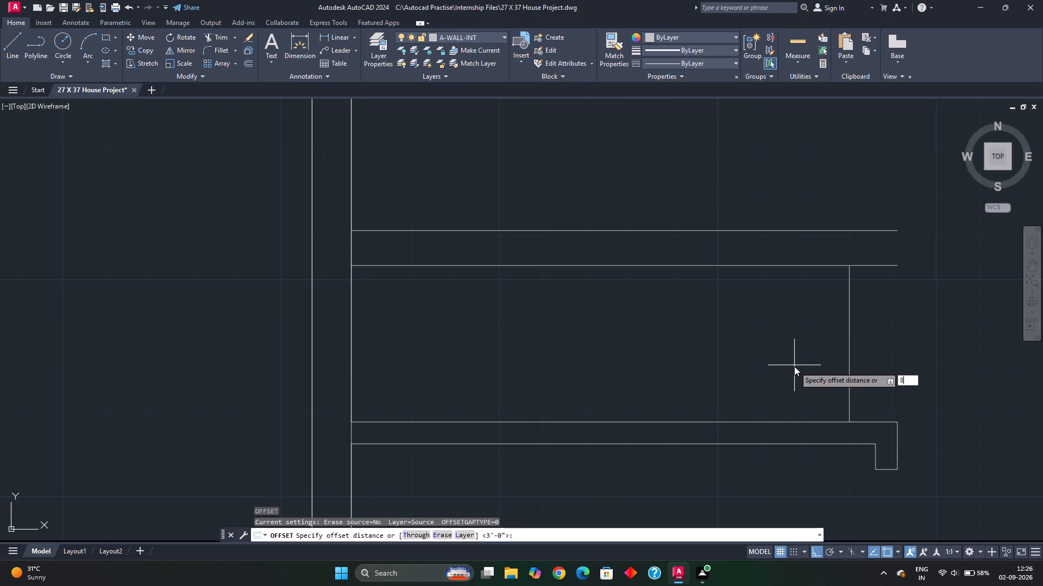
{"action": "key", "text": "apostrophe"}
{"action": "key", "text": "Return"}
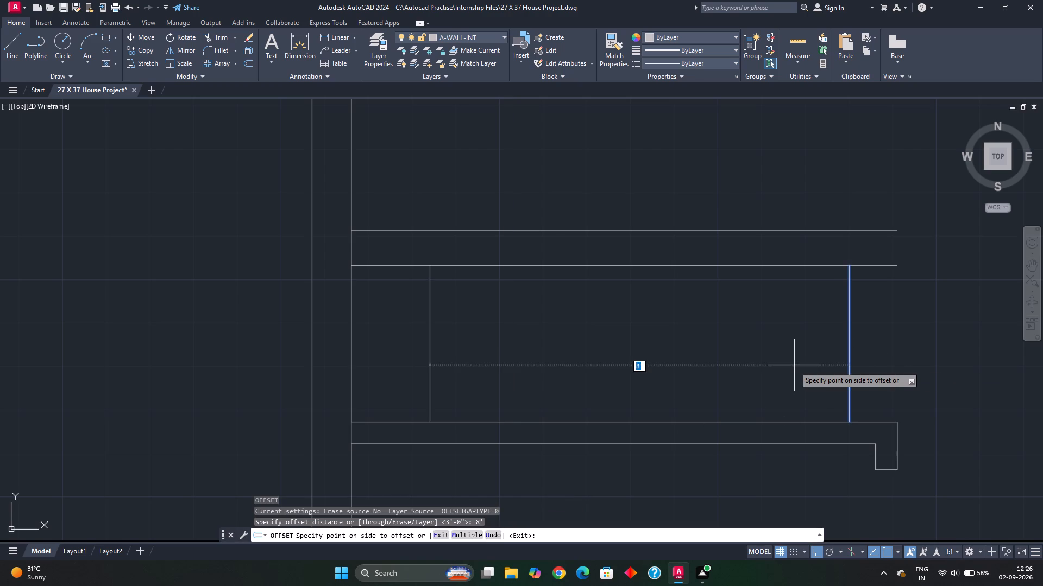
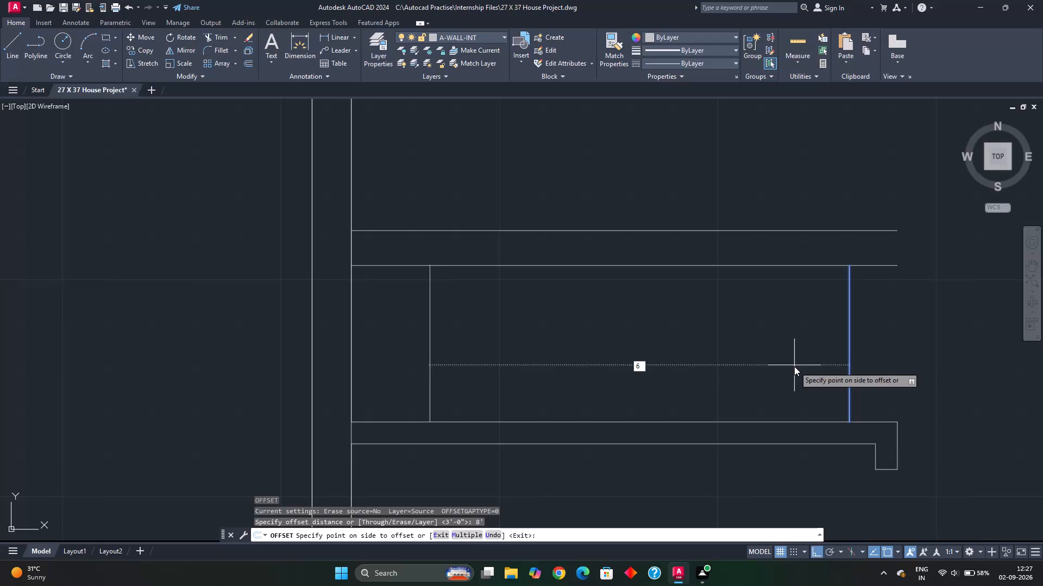
Offset the short vertical line at the east end of the lower stair flight 6' toward the west wall.
{"action": "key", "text": "apostrophe"}
{"action": "key", "text": "Return"}
{"action": "key", "text": "Escape"}
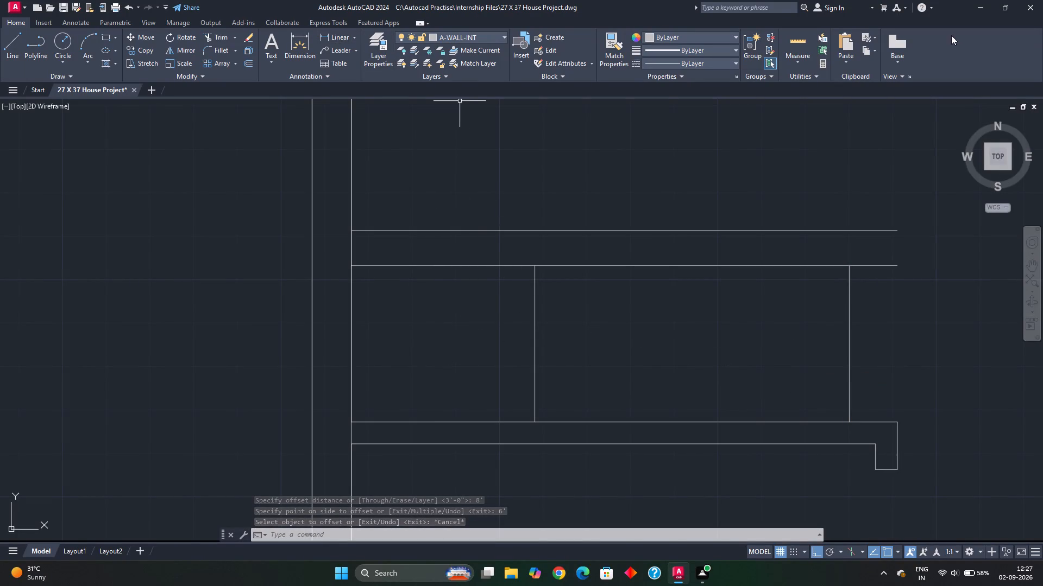
Check the landing's width and length between the west wall and the new vertical line with Quick measure.
{"action": "left_click", "coordinate": [789, 42]}
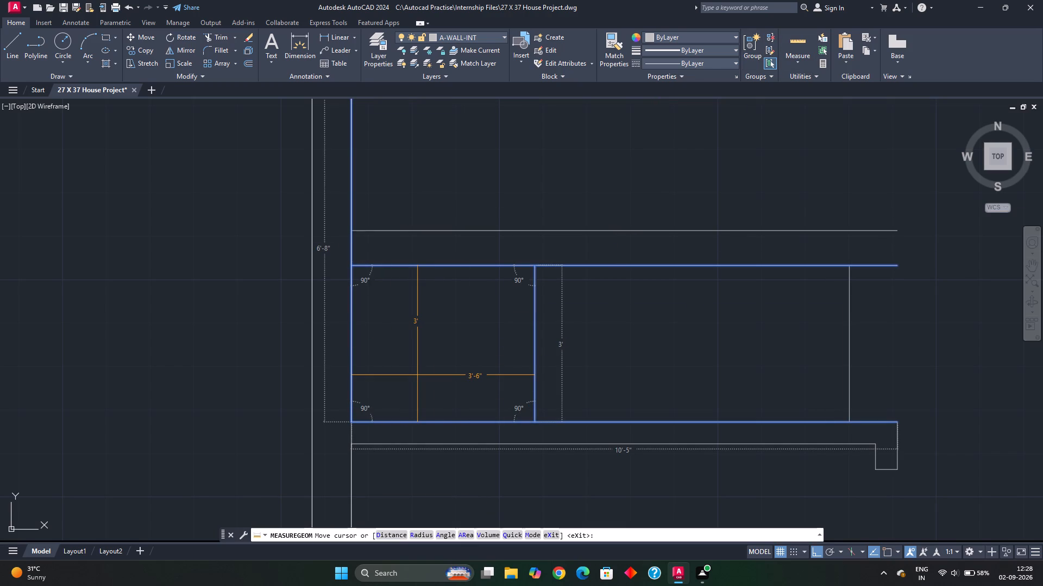
{"action": "key", "text": "Escape"}
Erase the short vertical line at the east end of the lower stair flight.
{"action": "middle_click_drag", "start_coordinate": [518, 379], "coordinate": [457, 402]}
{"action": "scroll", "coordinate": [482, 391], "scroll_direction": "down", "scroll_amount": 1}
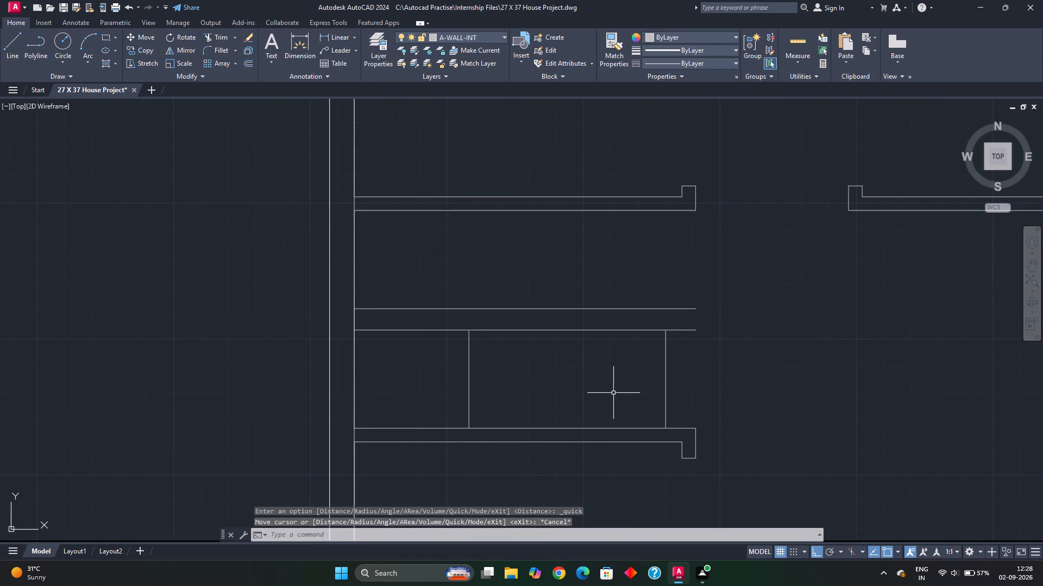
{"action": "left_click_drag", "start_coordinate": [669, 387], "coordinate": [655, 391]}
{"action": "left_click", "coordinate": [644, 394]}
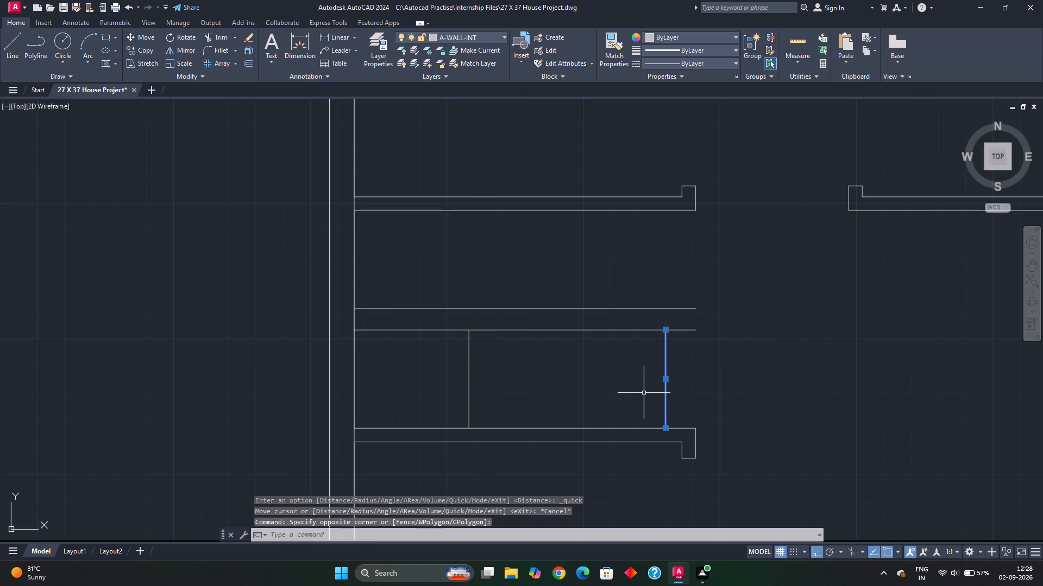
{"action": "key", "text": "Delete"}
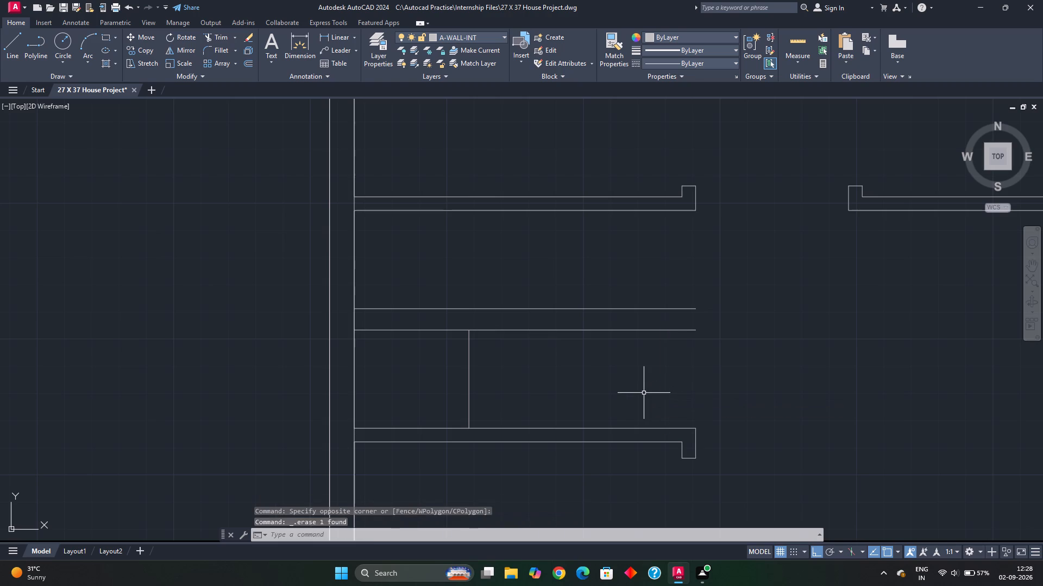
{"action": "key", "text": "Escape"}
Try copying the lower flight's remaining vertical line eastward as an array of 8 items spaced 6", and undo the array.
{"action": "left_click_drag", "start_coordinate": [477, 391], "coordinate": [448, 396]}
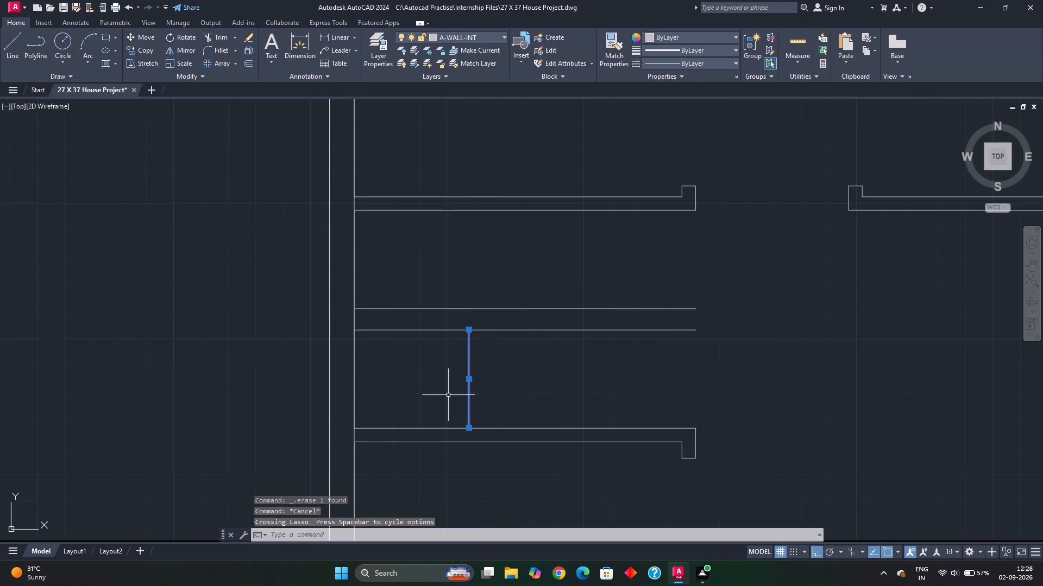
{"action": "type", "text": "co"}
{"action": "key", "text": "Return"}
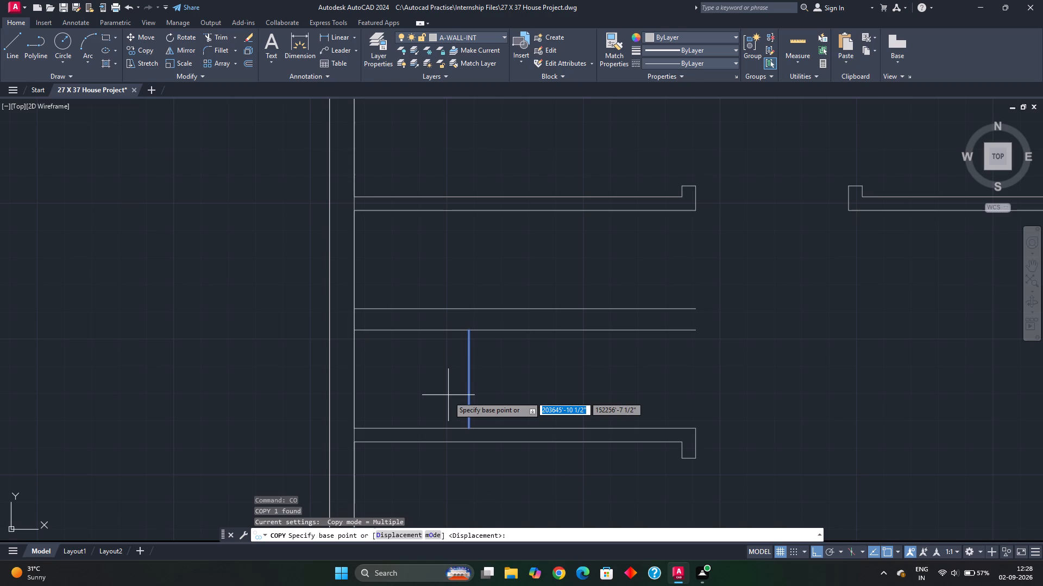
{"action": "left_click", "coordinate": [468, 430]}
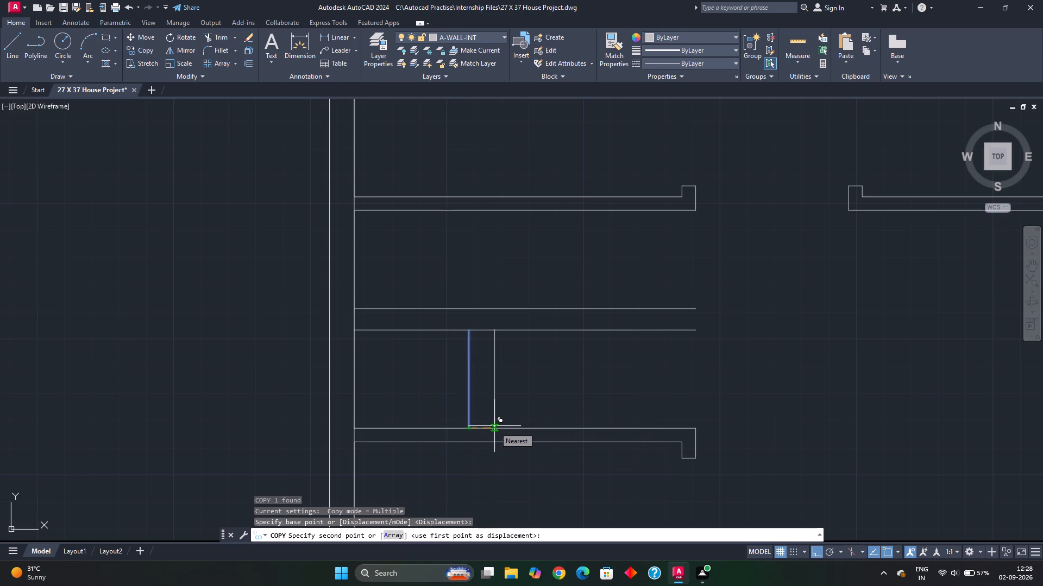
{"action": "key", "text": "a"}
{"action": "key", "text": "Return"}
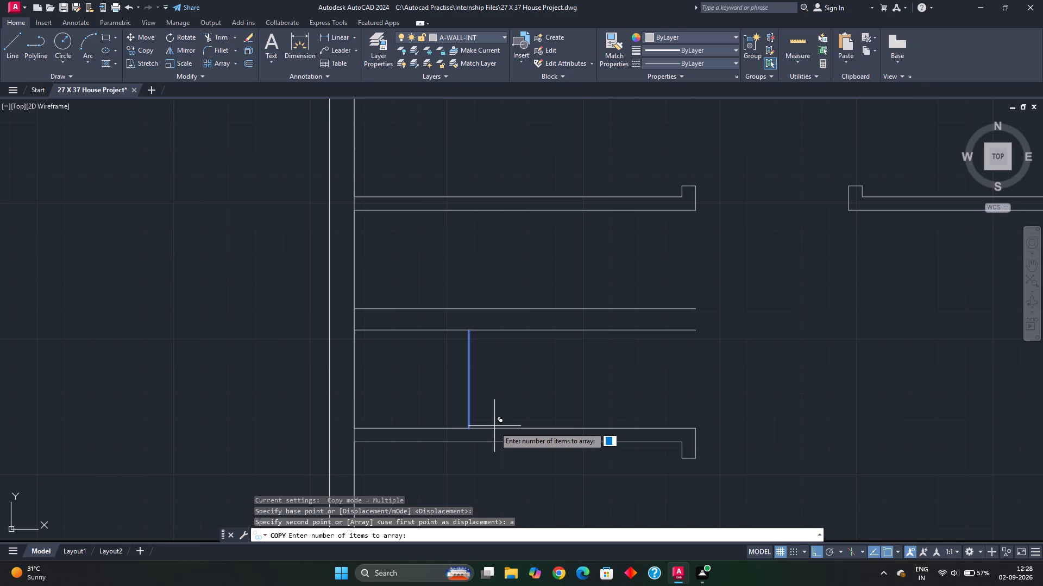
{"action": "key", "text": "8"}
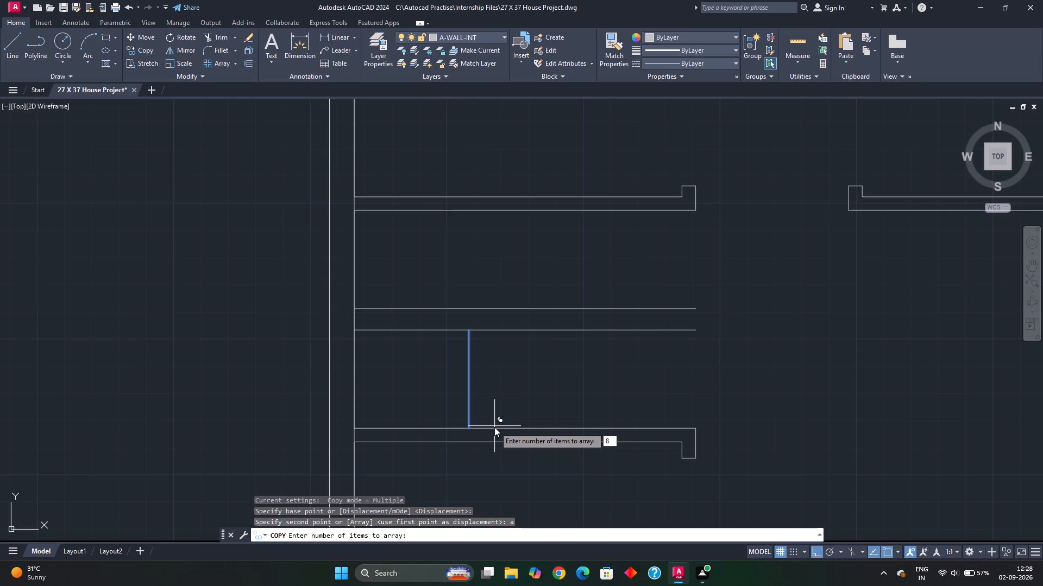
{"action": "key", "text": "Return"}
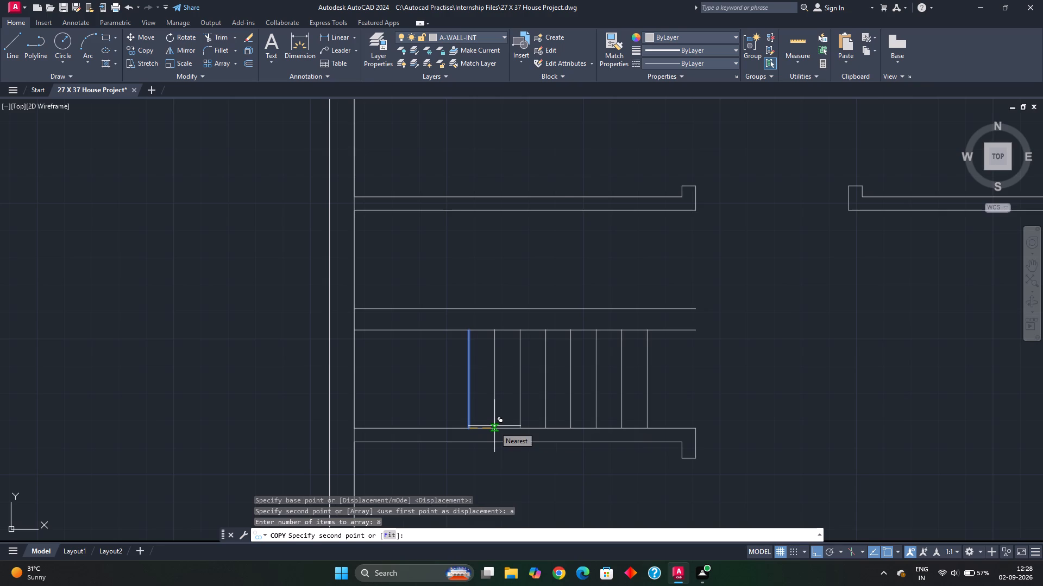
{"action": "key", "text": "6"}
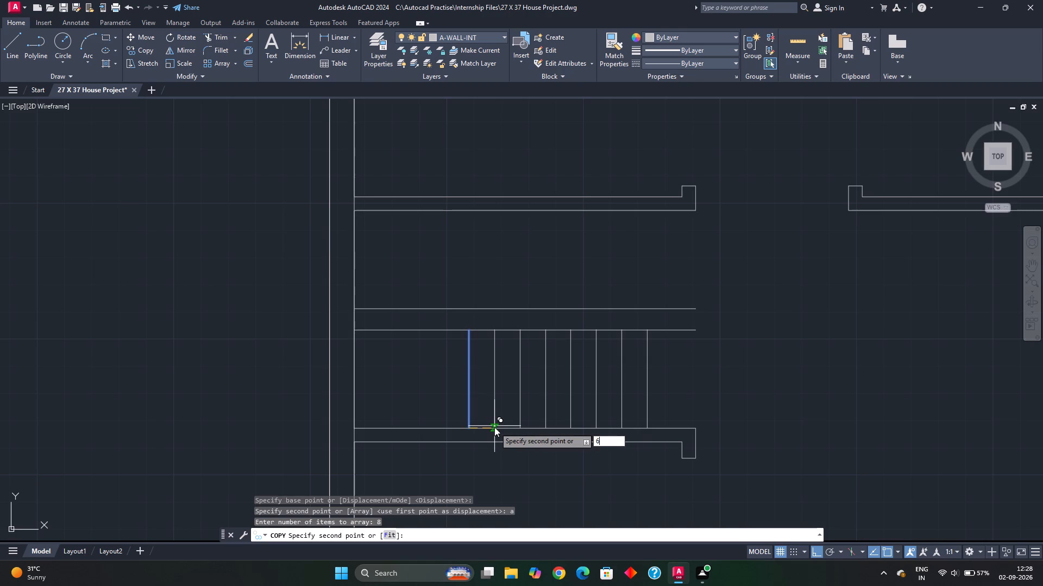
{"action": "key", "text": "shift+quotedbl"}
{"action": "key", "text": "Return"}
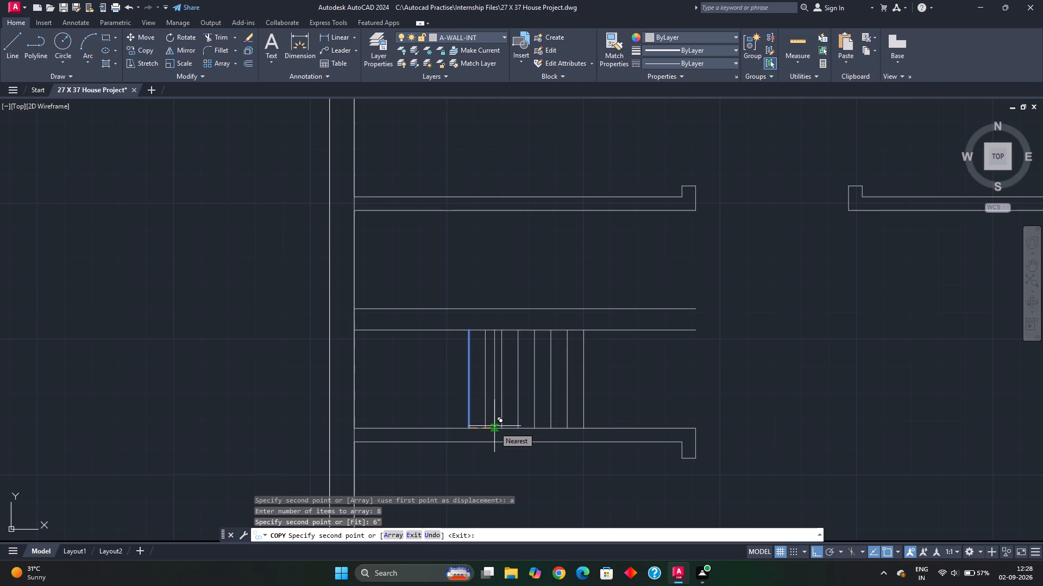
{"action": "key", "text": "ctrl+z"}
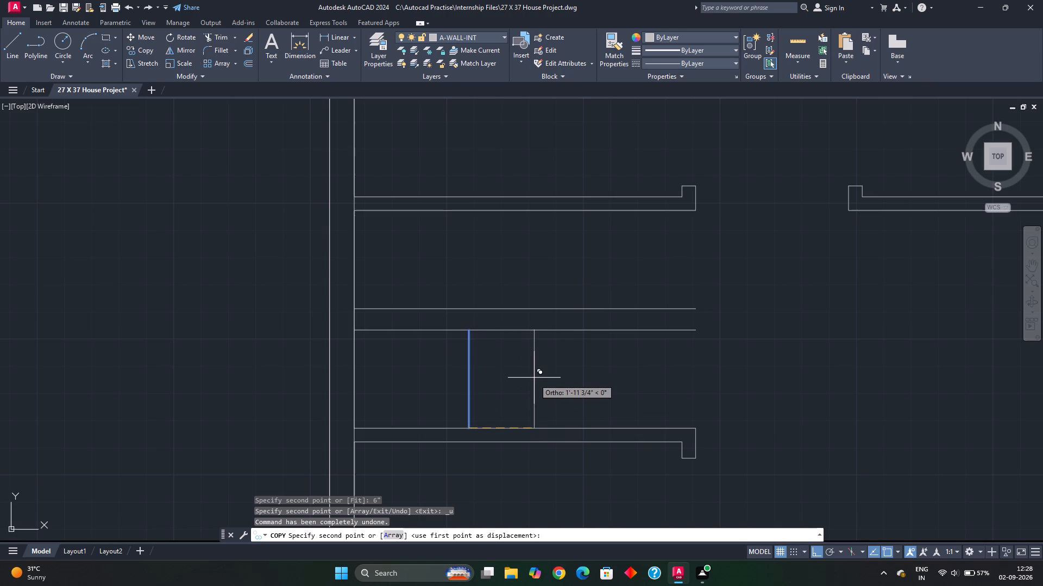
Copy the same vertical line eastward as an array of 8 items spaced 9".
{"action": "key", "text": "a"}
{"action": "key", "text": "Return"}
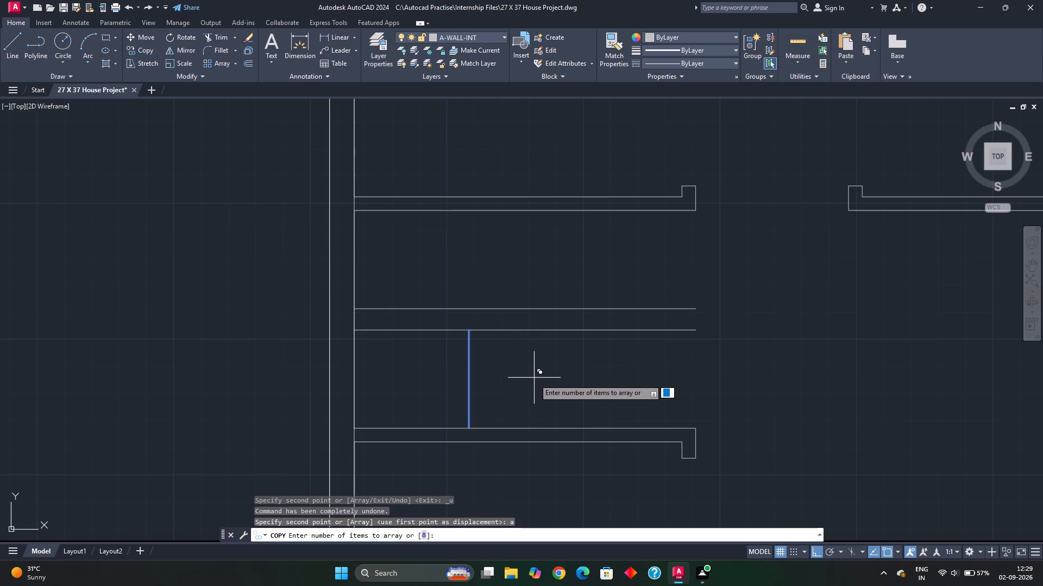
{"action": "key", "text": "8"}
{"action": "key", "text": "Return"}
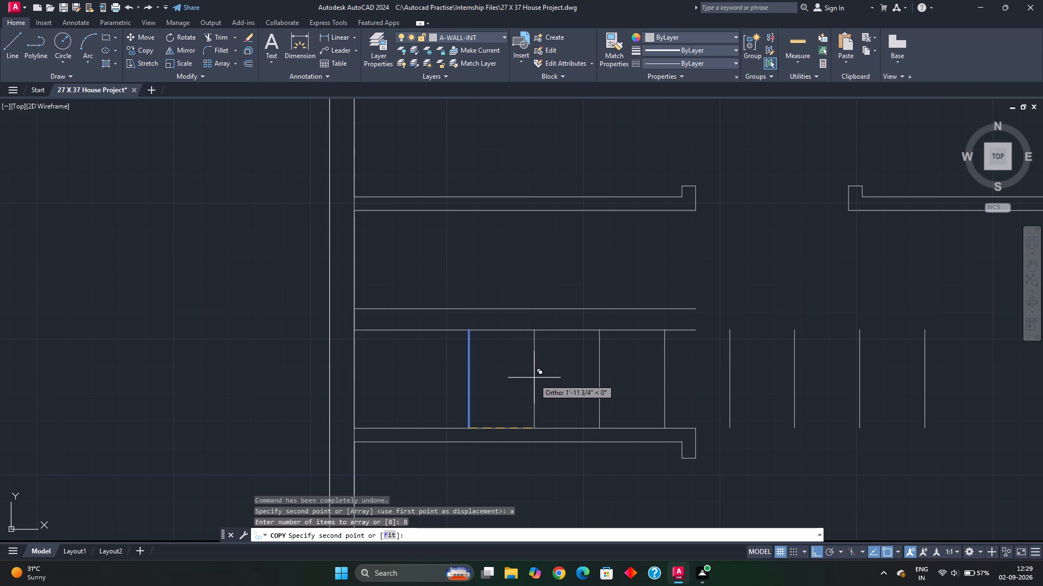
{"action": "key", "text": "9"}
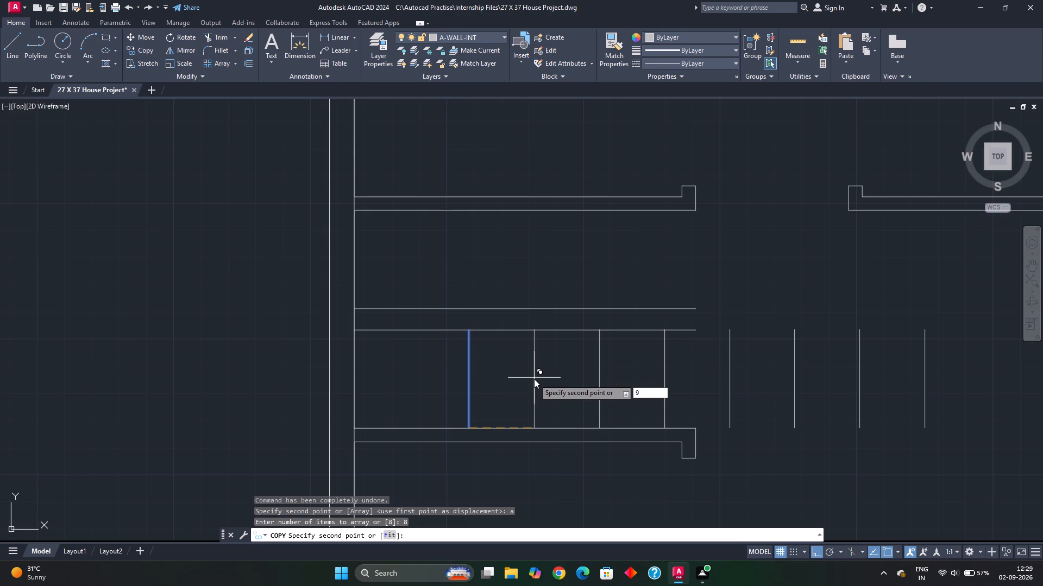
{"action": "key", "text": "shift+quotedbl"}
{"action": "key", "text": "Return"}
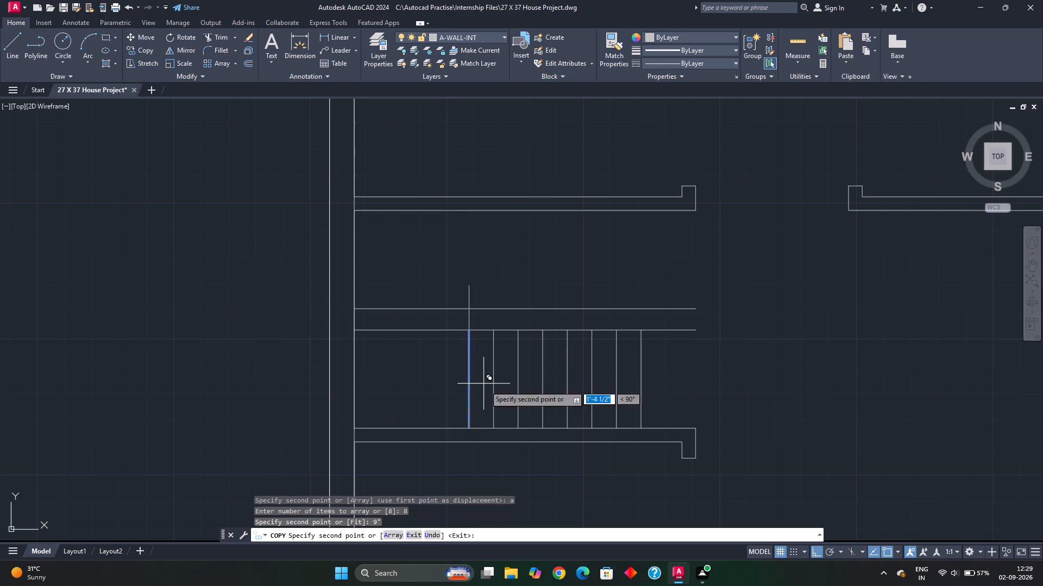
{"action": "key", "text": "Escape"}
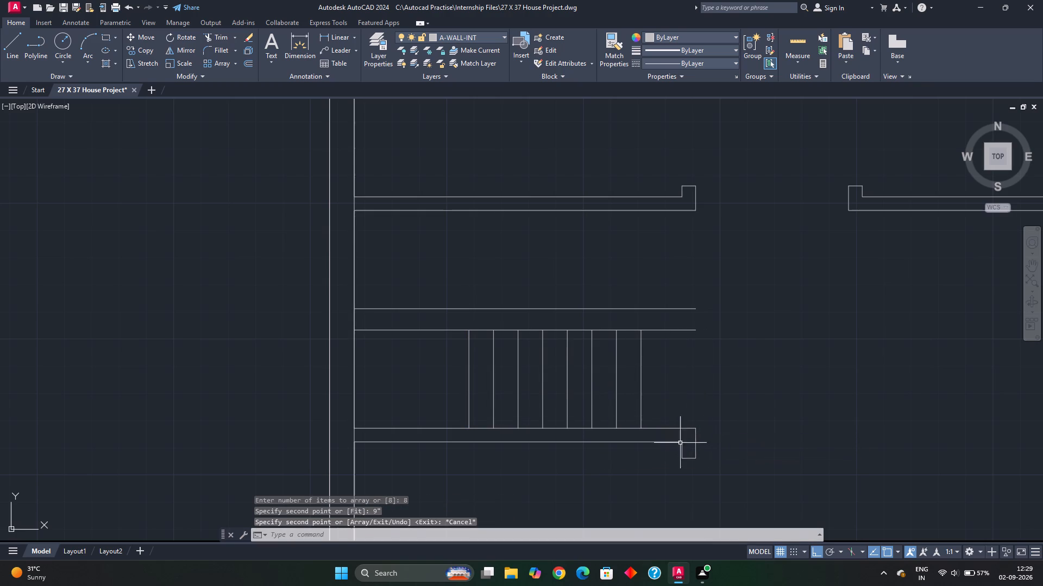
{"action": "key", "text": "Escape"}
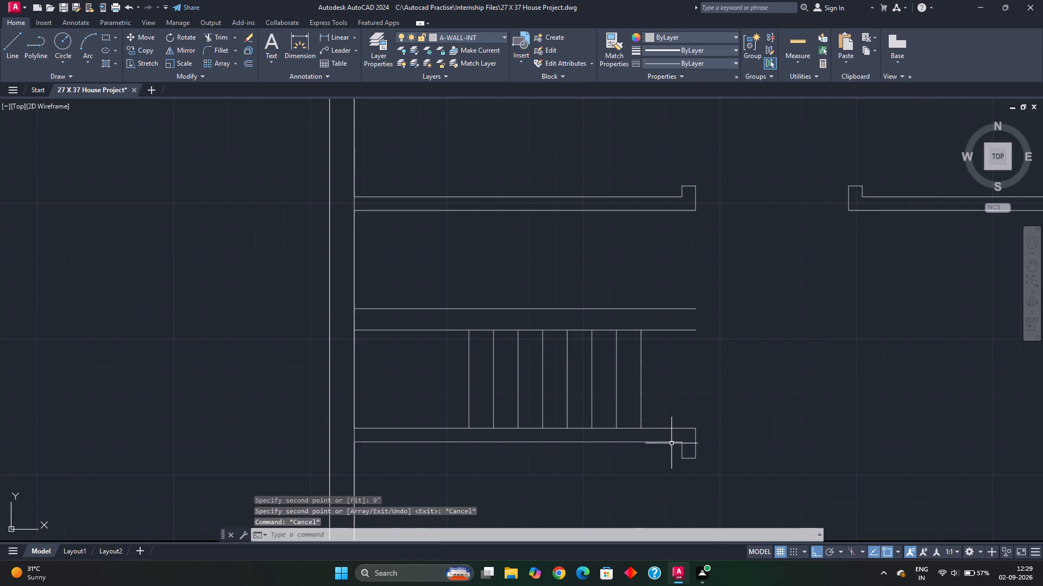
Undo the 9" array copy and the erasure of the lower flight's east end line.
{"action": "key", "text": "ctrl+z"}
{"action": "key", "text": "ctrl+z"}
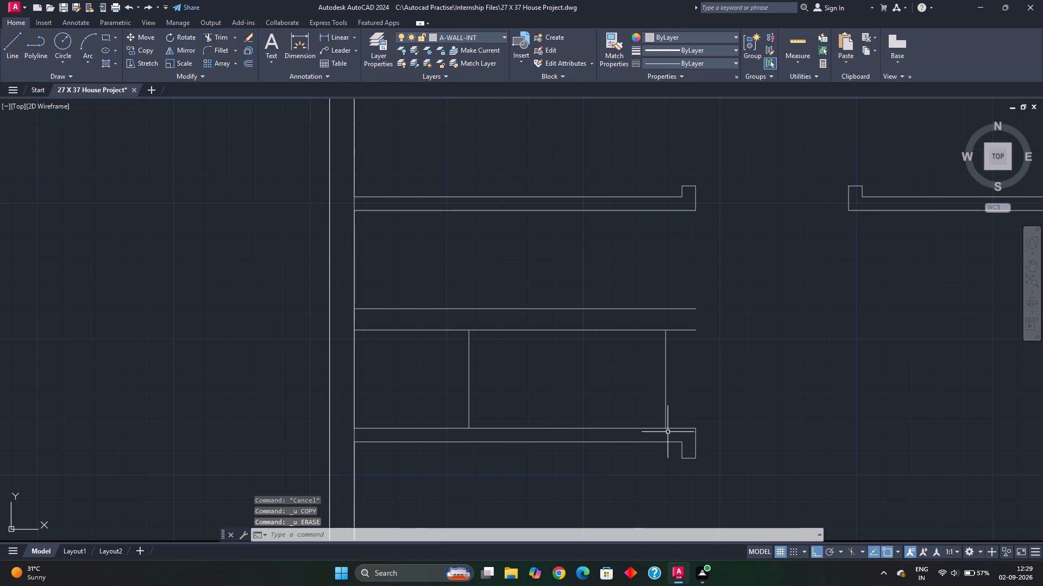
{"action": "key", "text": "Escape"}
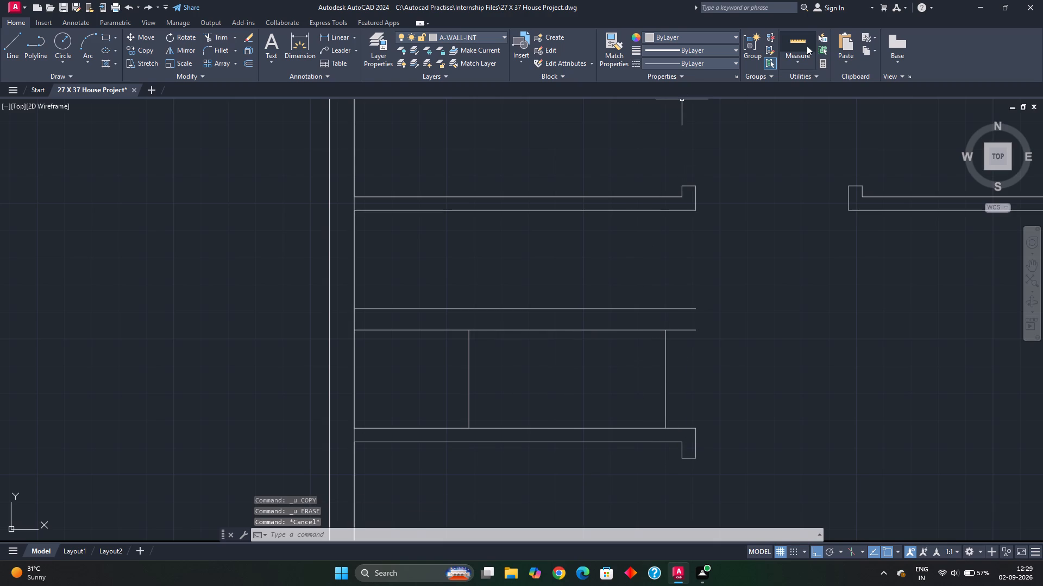
Check the lower stair flight's width and length between its two vertical lines with Quick measure.
{"action": "left_click", "coordinate": [800, 48]}
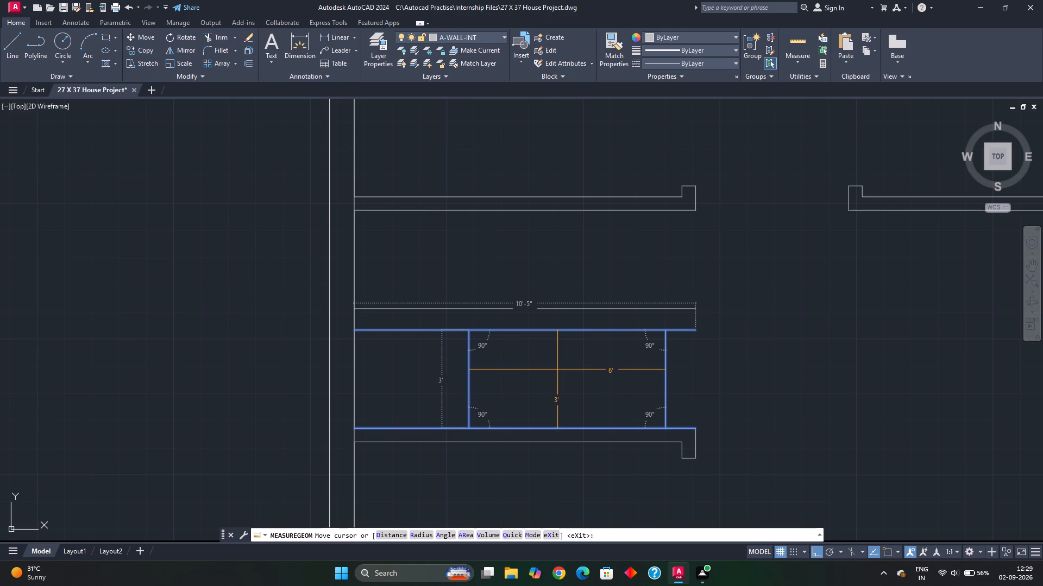
{"action": "key", "text": "Escape"}
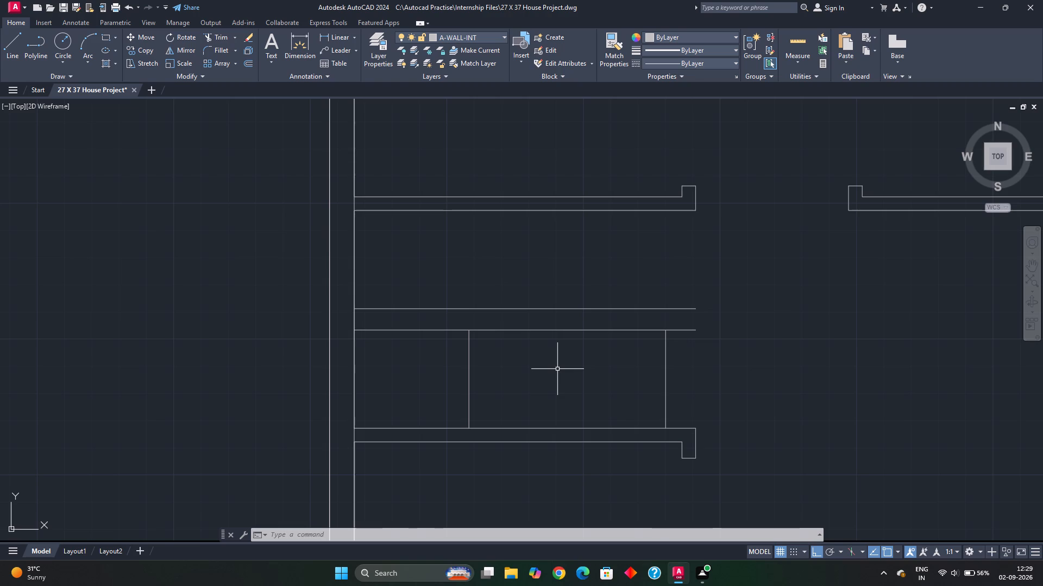
{"action": "key", "text": "Escape"}
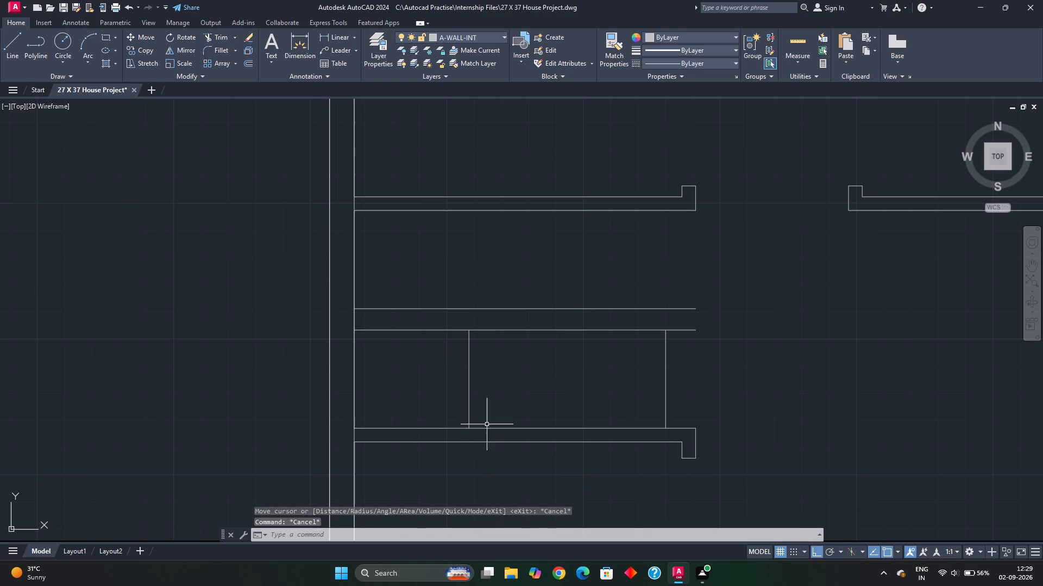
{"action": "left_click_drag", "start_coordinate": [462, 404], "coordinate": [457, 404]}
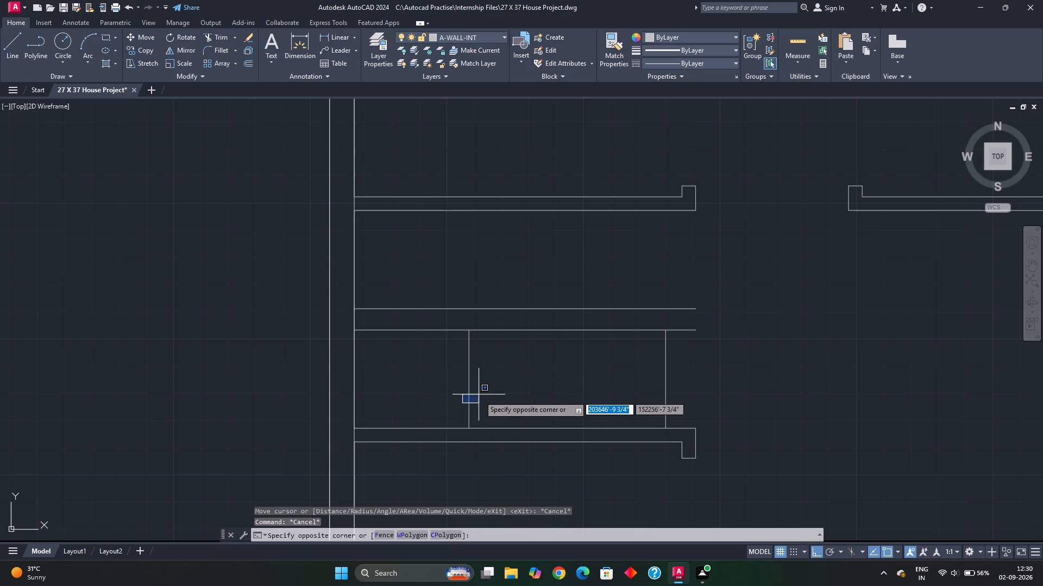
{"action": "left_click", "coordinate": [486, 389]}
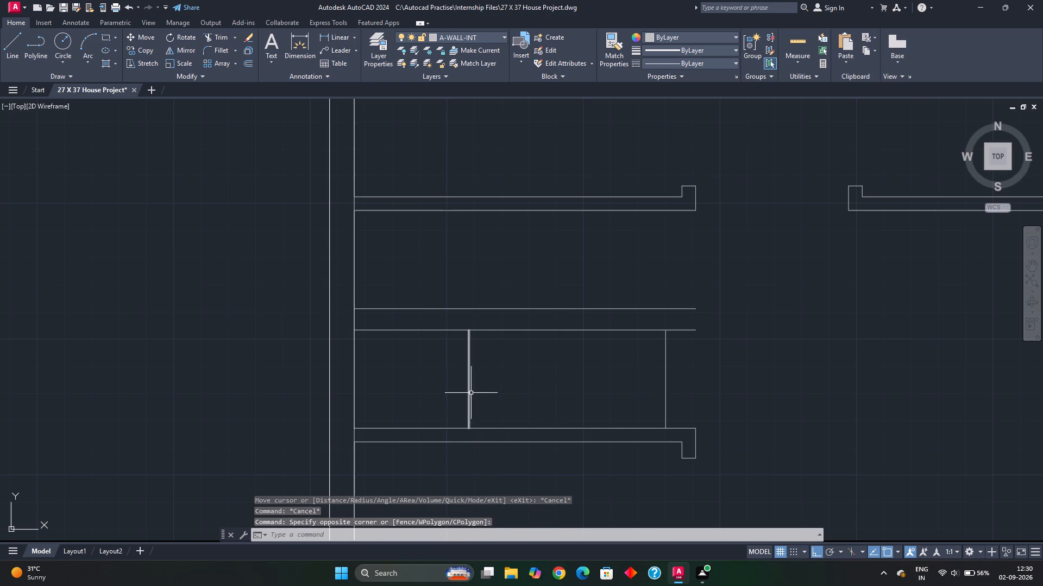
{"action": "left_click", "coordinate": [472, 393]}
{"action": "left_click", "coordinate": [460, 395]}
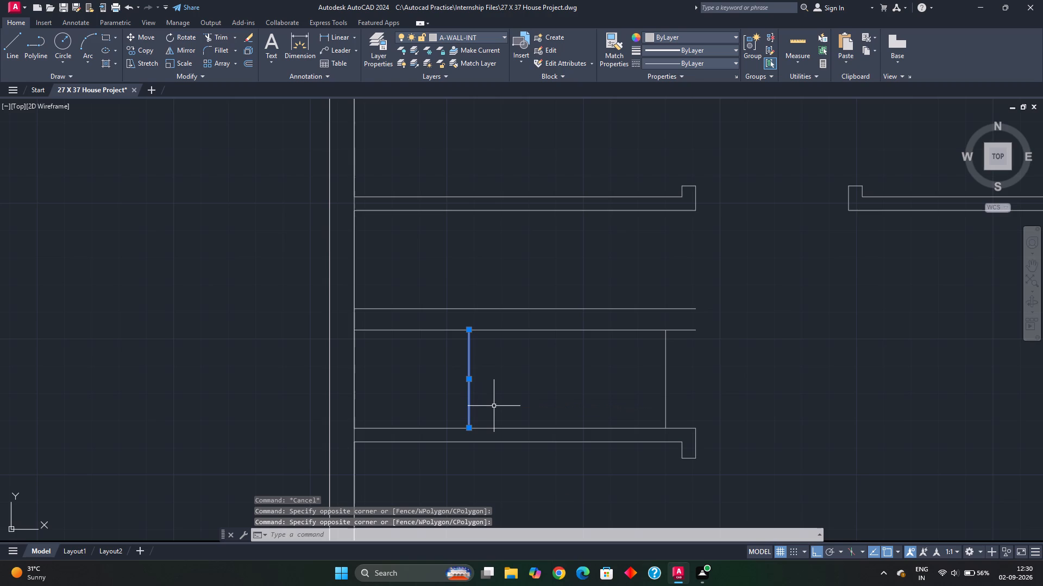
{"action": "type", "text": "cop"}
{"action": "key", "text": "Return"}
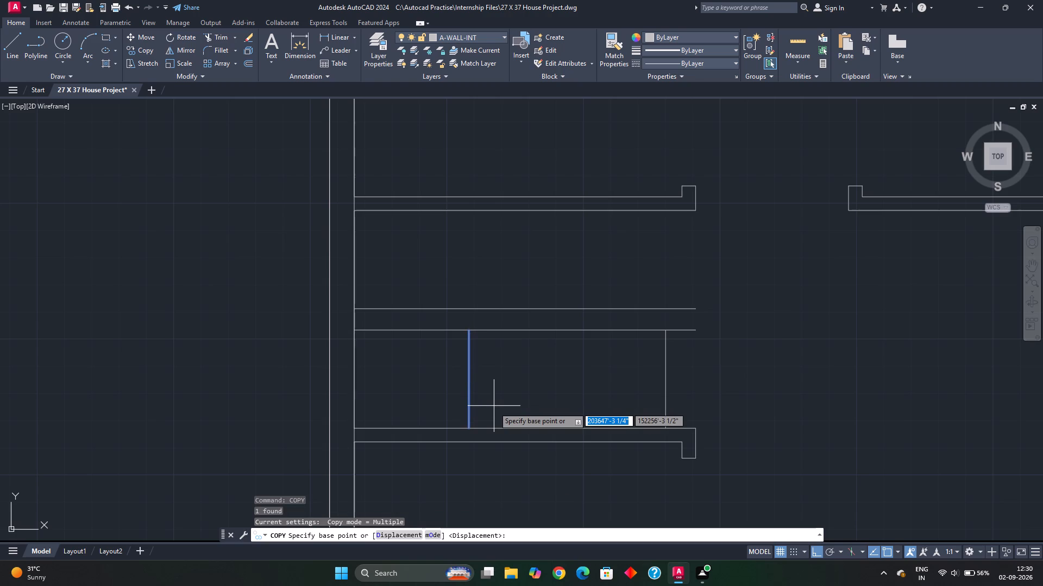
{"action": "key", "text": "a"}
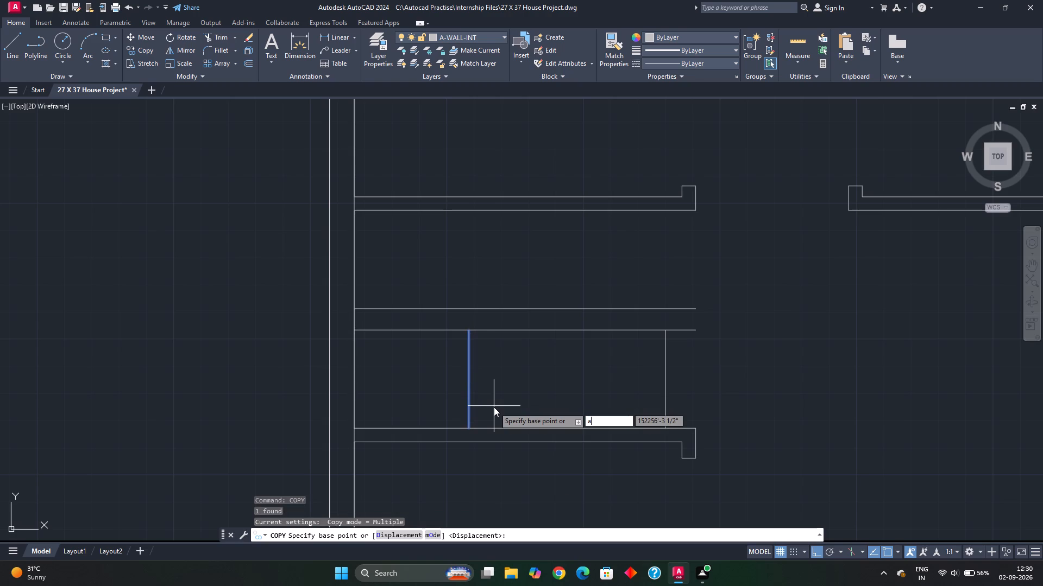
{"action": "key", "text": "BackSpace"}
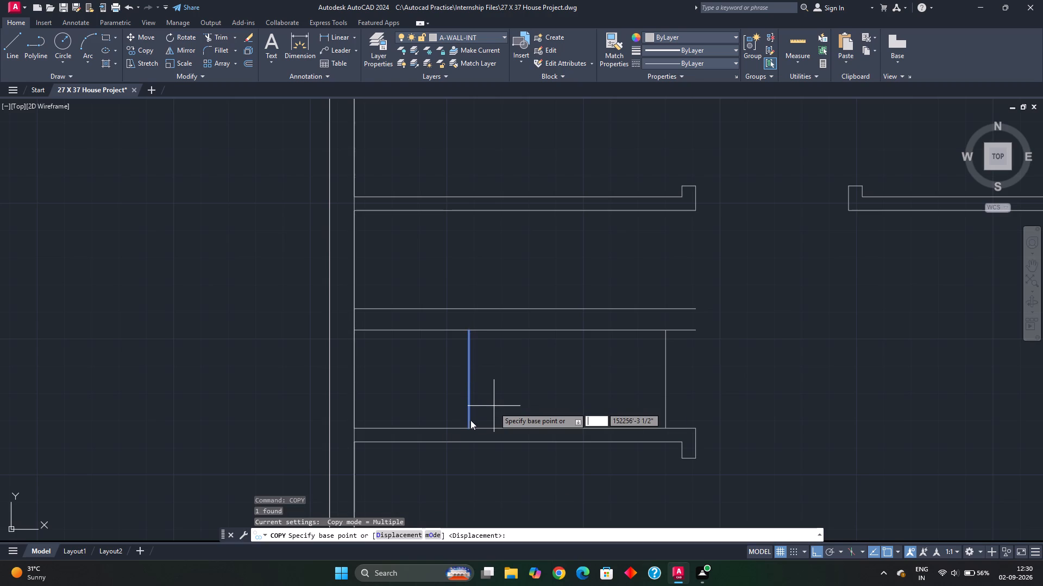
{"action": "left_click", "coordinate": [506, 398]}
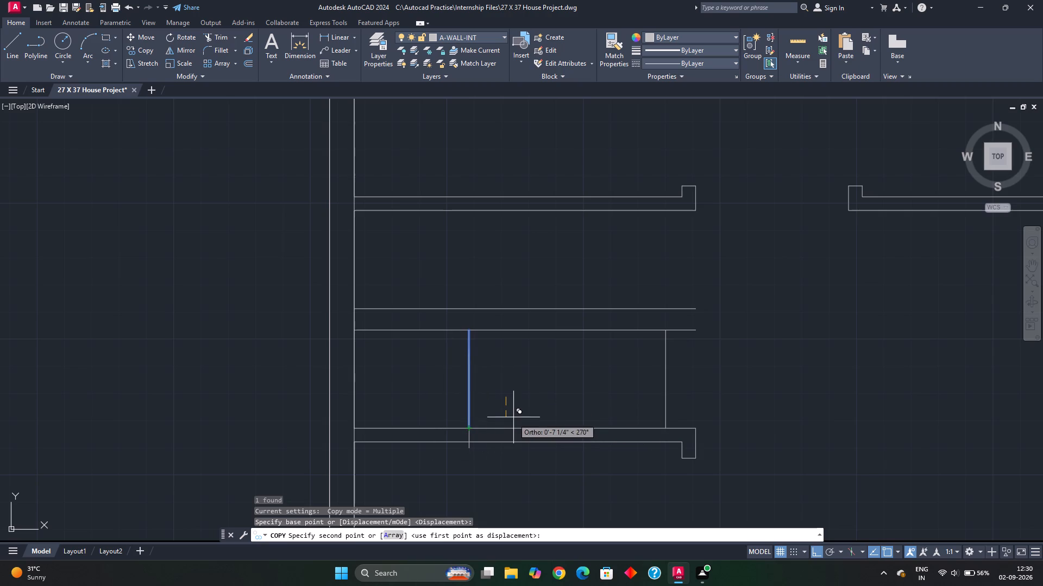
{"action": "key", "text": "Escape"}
Copy the lower flight's west vertical line 9" to the east as a tread line.
{"action": "left_click", "coordinate": [476, 404]}
{"action": "left_click", "coordinate": [439, 402]}
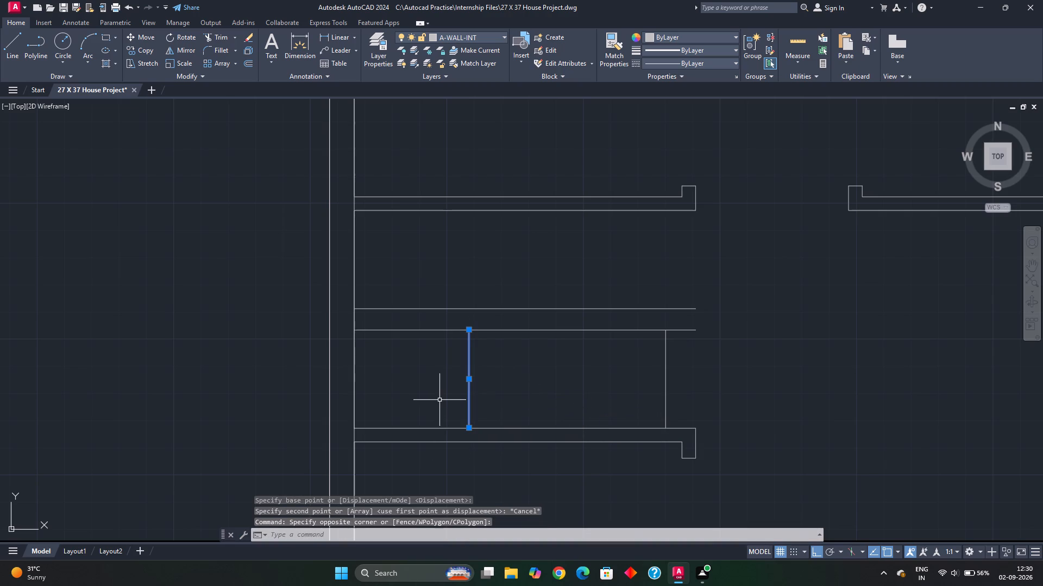
{"action": "type", "text": "cop"}
{"action": "key", "text": "Return"}
{"action": "left_click", "coordinate": [468, 426]}
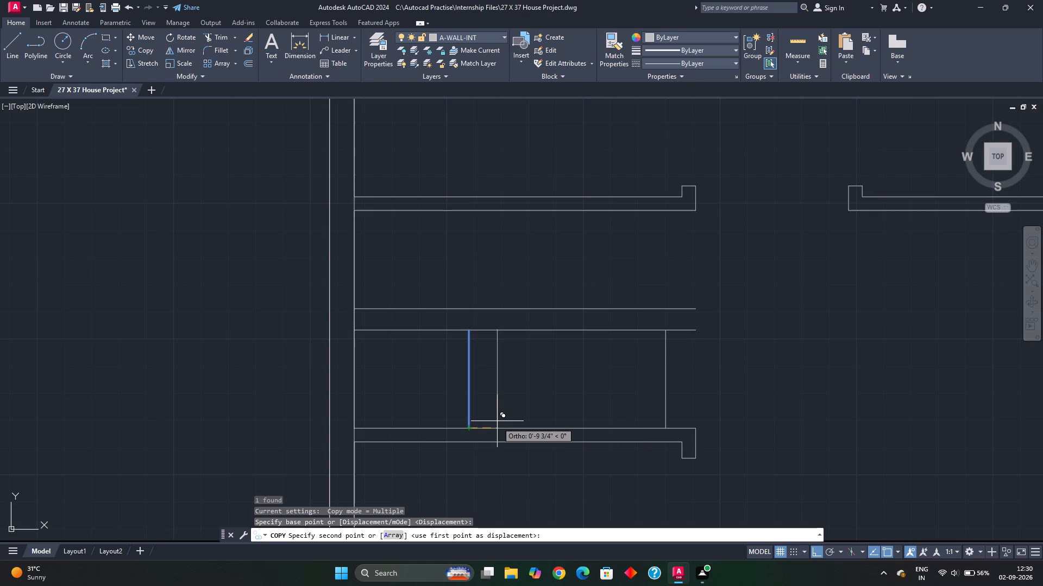
{"action": "key", "text": "9"}
{"action": "key", "text": "shift+quotedbl"}
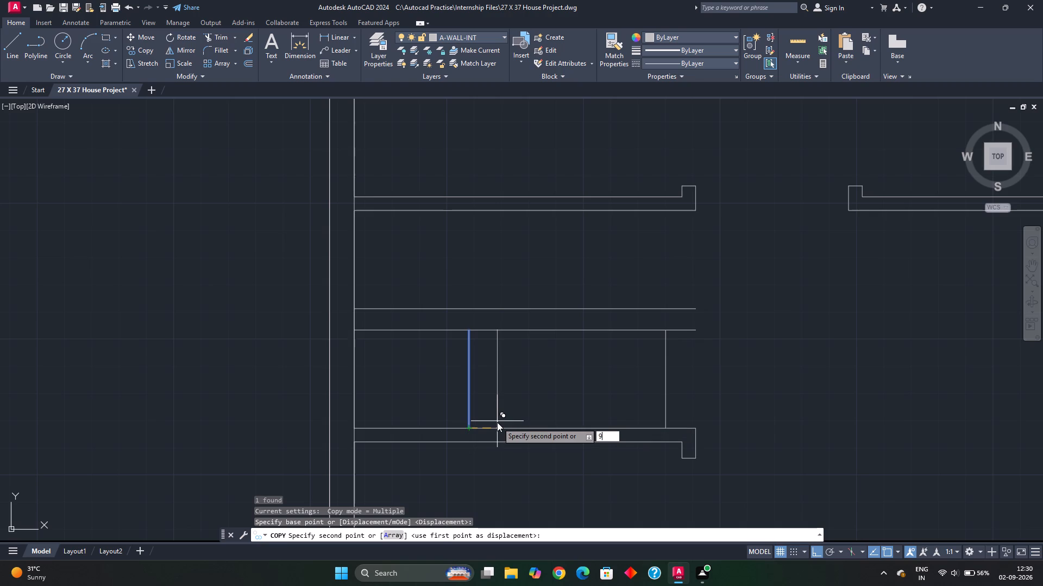
{"action": "key", "text": "Return"}
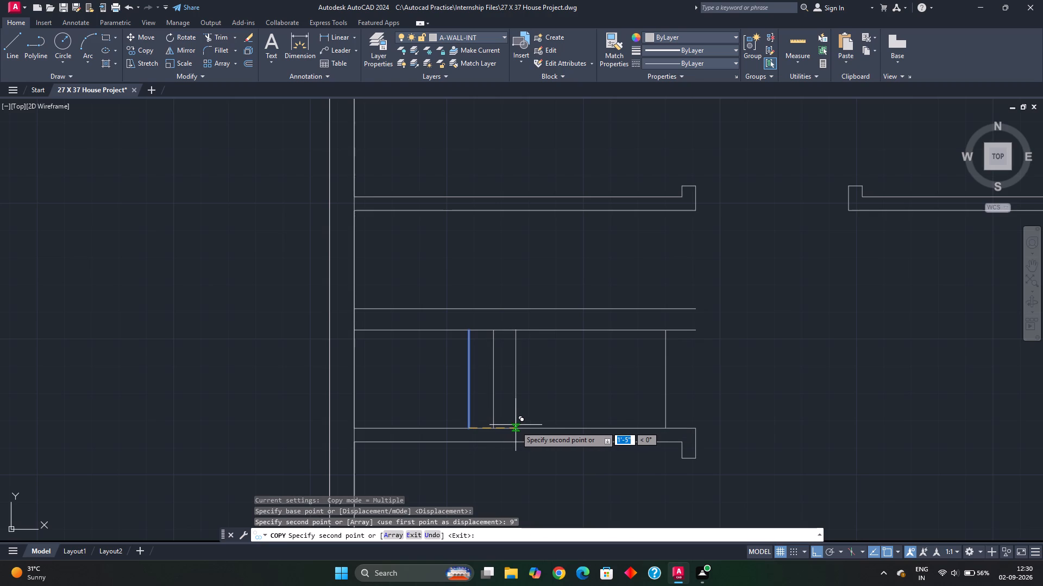
{"action": "key", "text": "9"}
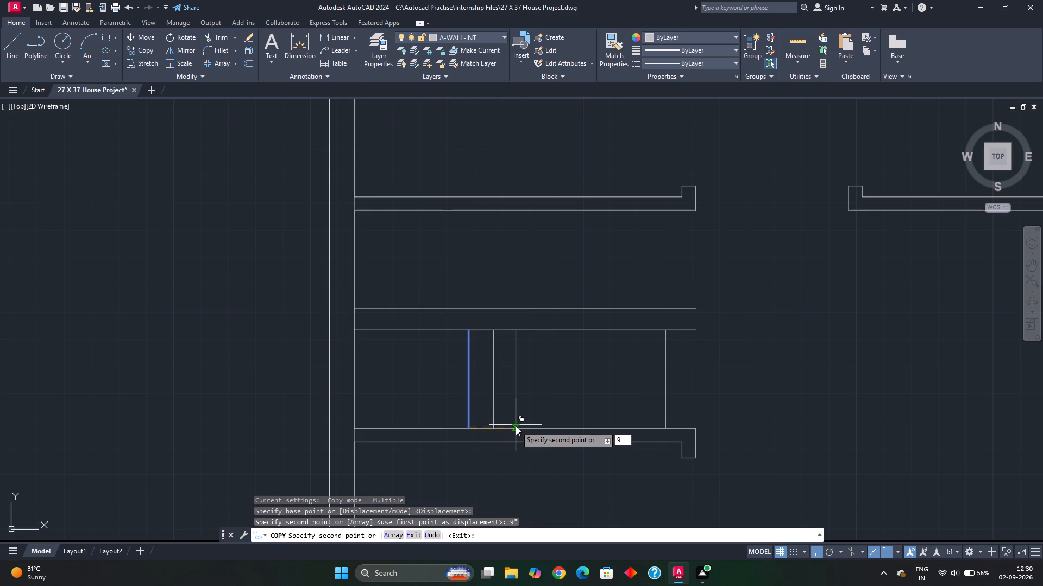
{"action": "type", "text": "\":"}
{"action": "key", "text": "BackSpace"}
{"action": "key", "text": "BackSpace"}
{"action": "key", "text": "Delete"}
{"action": "key", "text": "Escape"}
{"action": "key", "text": "Escape"}
Offset the copied tread line eastward at 9" six times in succession, filling the lower flight up to its east end line.
{"action": "left_click", "coordinate": [498, 412]}
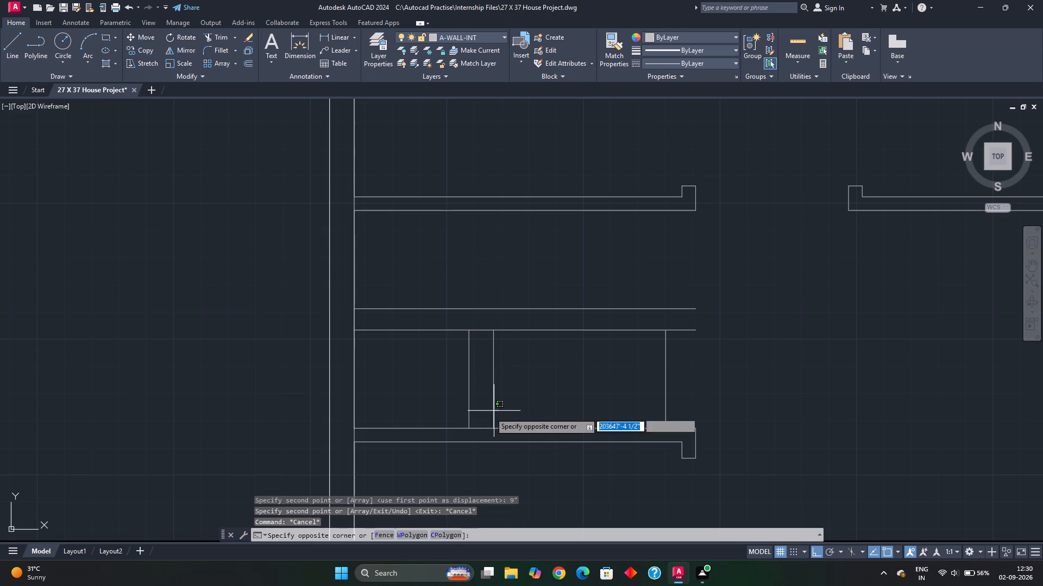
{"action": "left_click", "coordinate": [476, 413]}
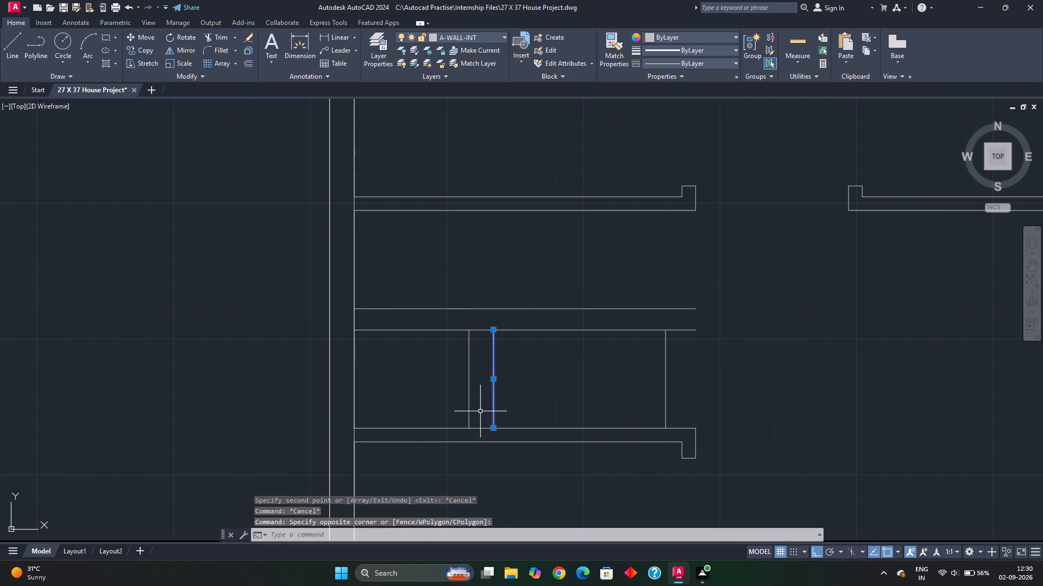
{"action": "key", "text": "o"}
{"action": "key", "text": "Return"}
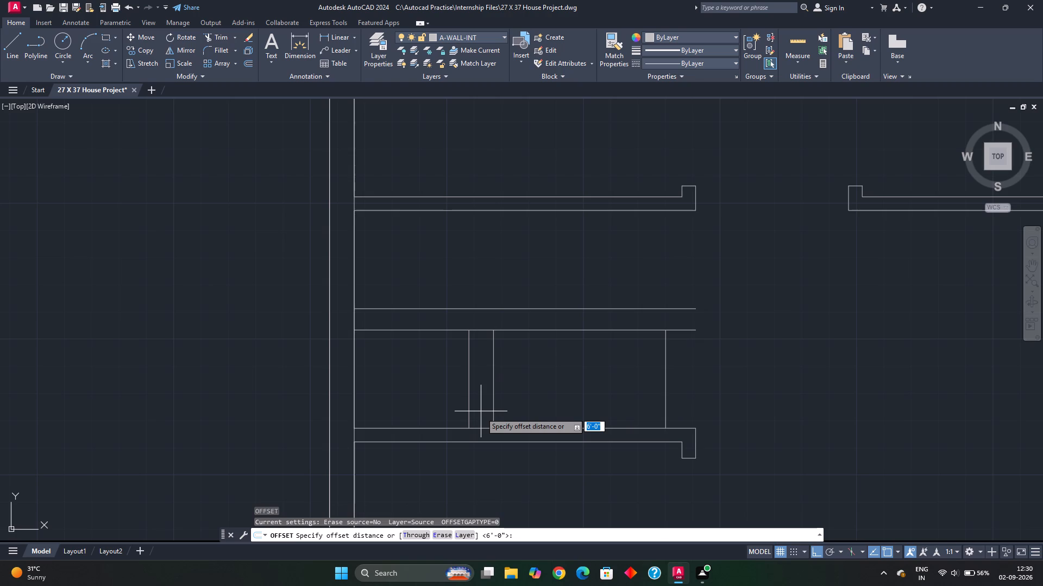
{"action": "key", "text": "9"}
{"action": "key", "text": "shift+quotedbl"}
{"action": "key", "text": "Return"}
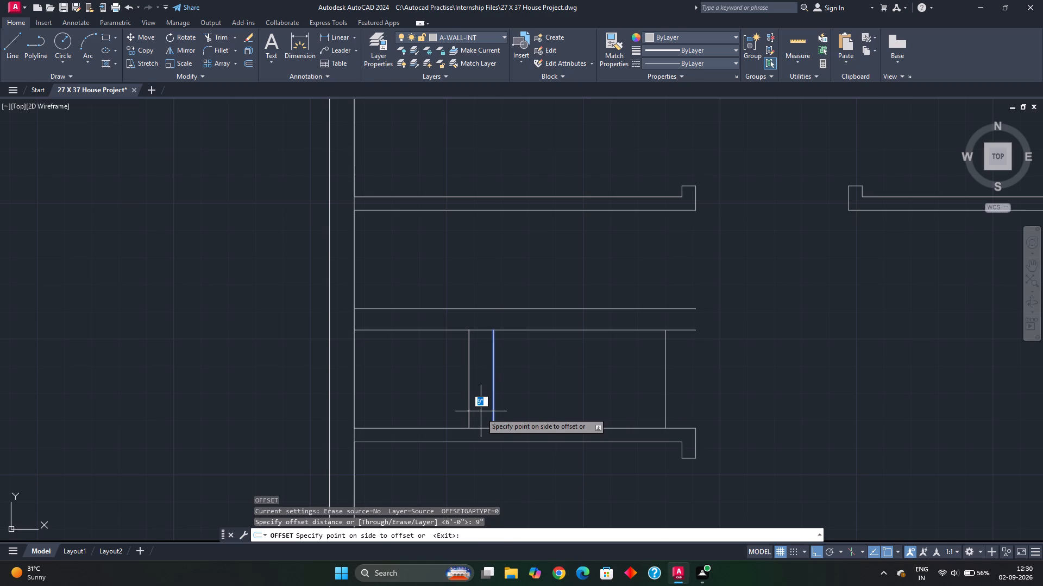
{"action": "left_click", "coordinate": [507, 398]}
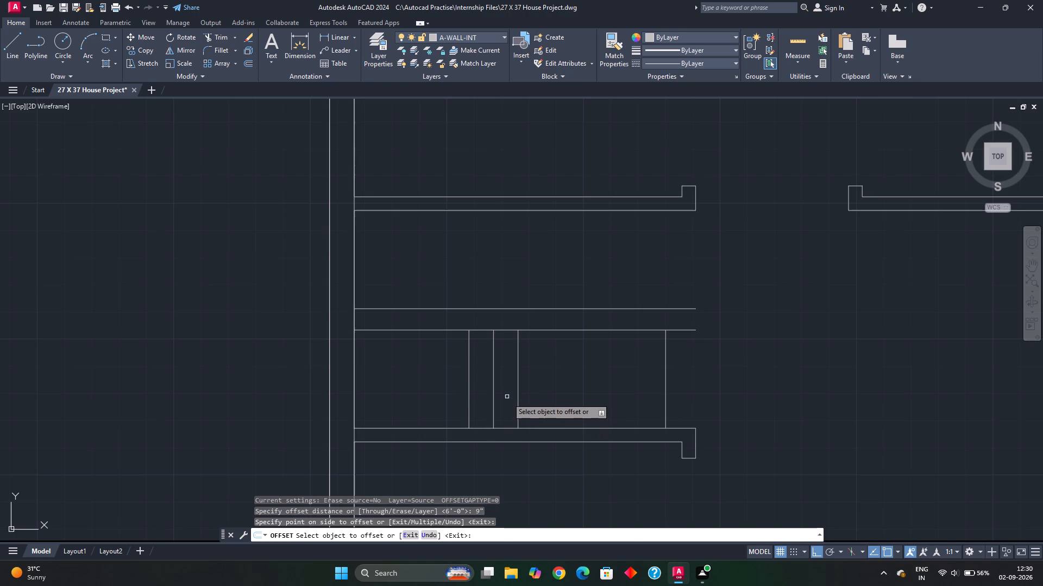
{"action": "left_click", "coordinate": [517, 392]}
{"action": "left_click", "coordinate": [558, 396]}
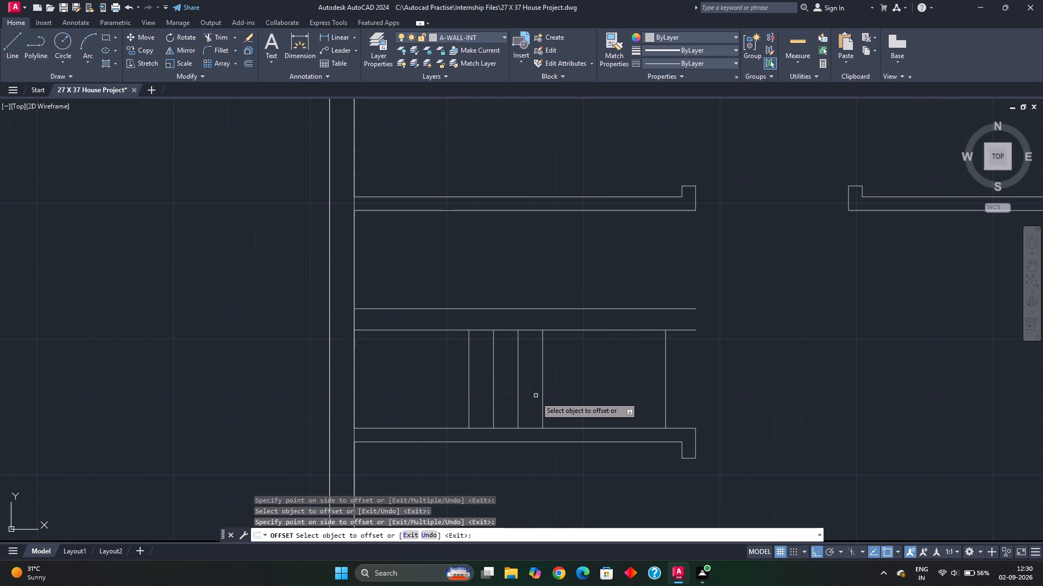
{"action": "left_click", "coordinate": [543, 391]}
{"action": "left_click", "coordinate": [551, 393]}
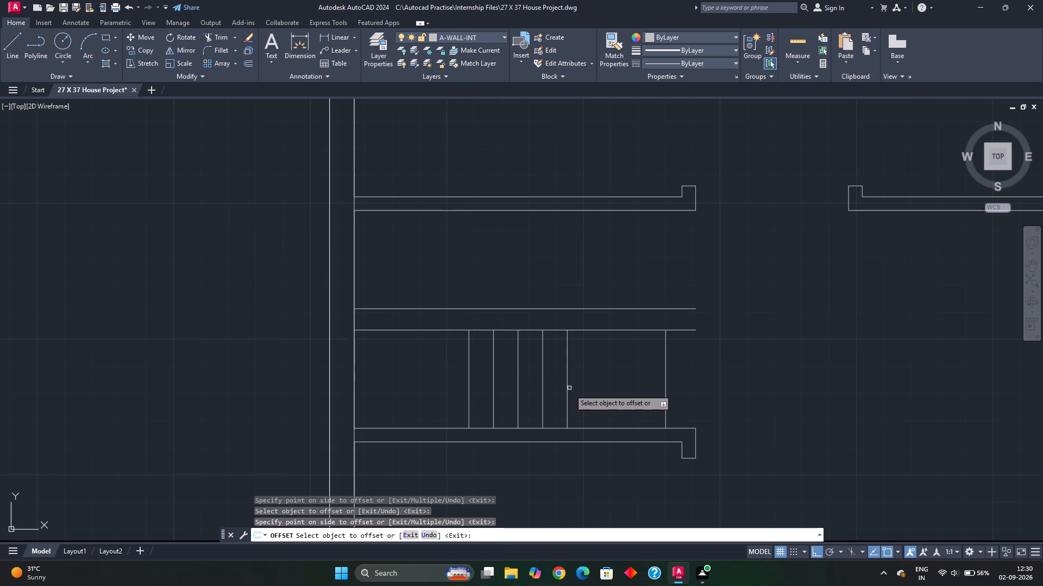
{"action": "left_click", "coordinate": [567, 386]}
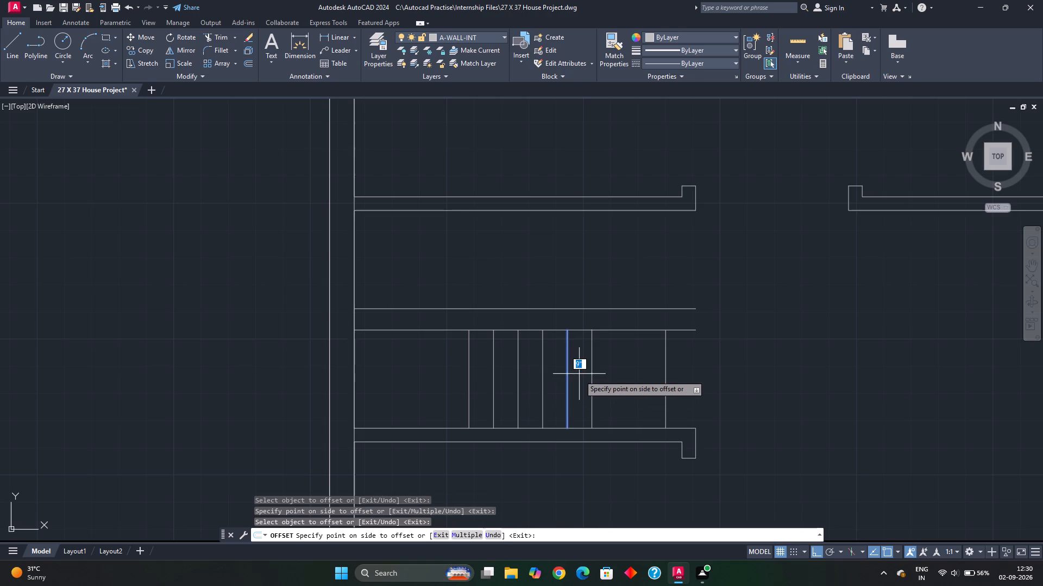
{"action": "left_click", "coordinate": [579, 375]}
{"action": "left_click", "coordinate": [593, 392]}
{"action": "left_click", "coordinate": [600, 391]}
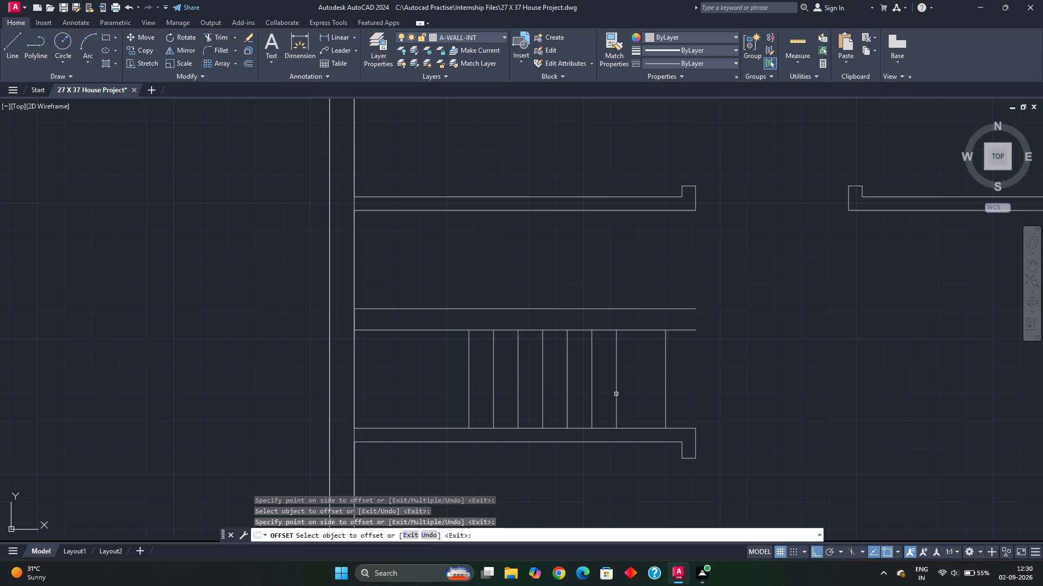
{"action": "left_click", "coordinate": [616, 395]}
{"action": "left_click", "coordinate": [633, 392]}
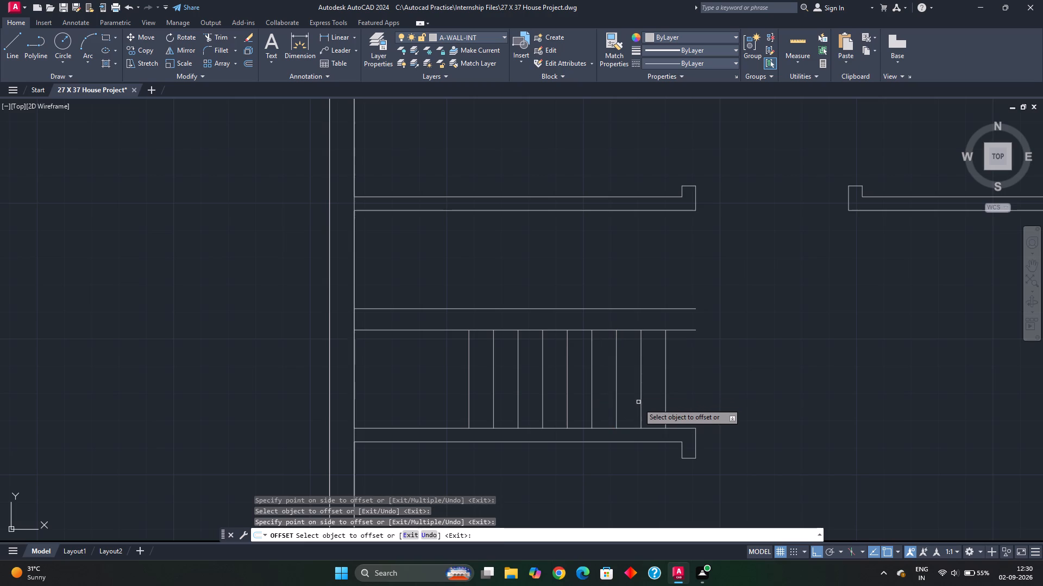
{"action": "key", "text": "Escape"}
{"action": "key", "text": "Escape"}
{"action": "key", "text": "Escape"}
{"action": "key", "text": "Escape"}
{"action": "key", "text": "Escape"}
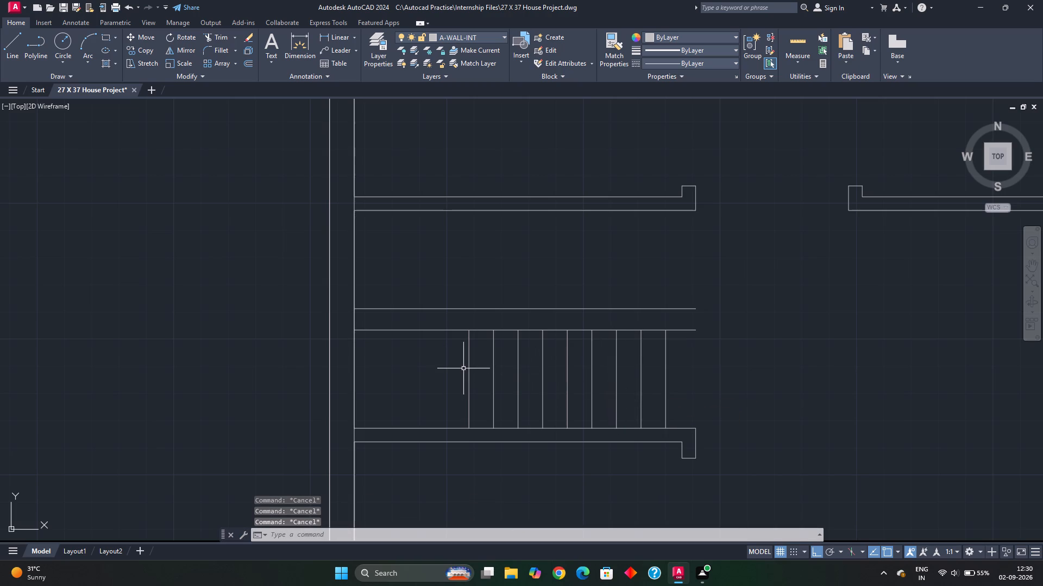
{"action": "key", "text": "Escape"}
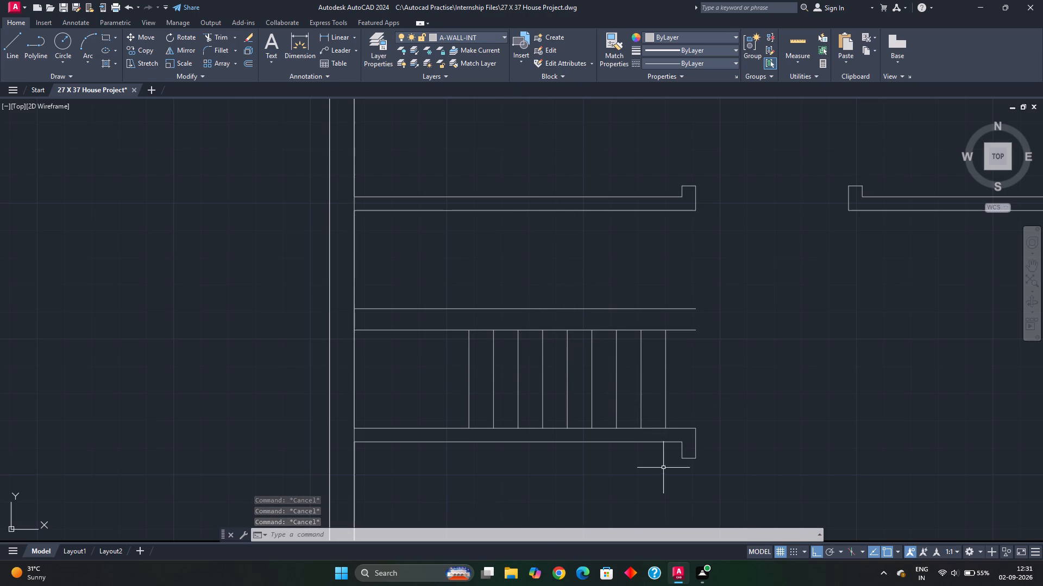
{"action": "key", "text": "Escape"}
Assign all nine vertical tread lines of the lower flight to the A-STAIR layer.
{"action": "left_click", "coordinate": [685, 390]}
{"action": "left_click", "coordinate": [454, 404]}
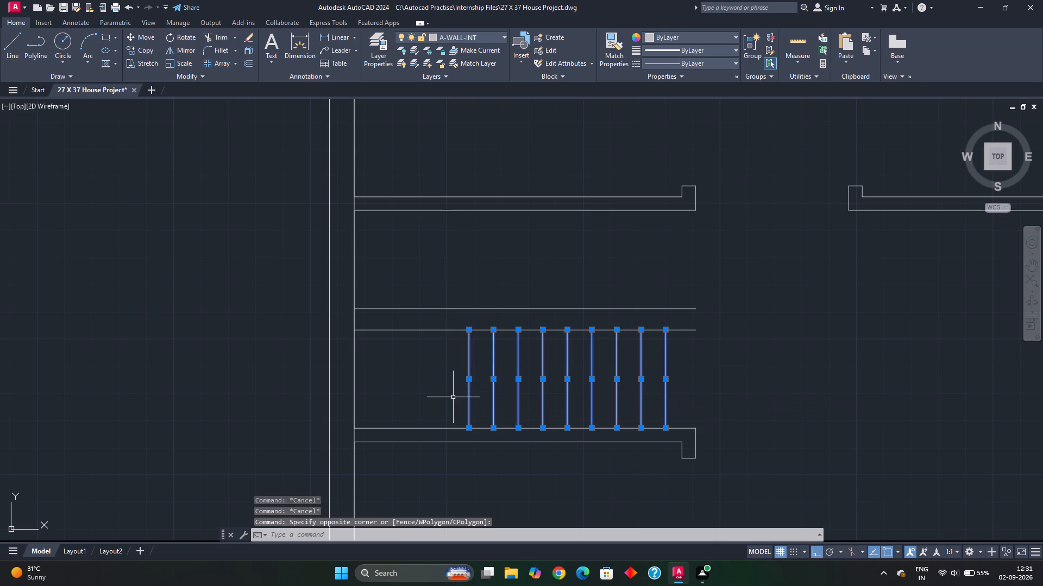
{"action": "left_click", "coordinate": [502, 33]}
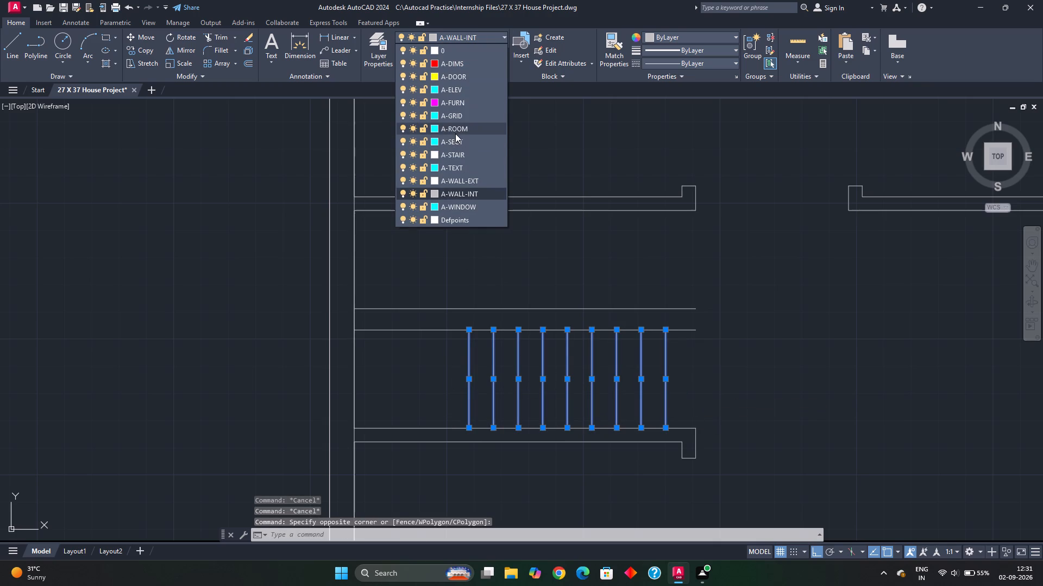
{"action": "left_click", "coordinate": [453, 153]}
{"action": "key", "text": "Escape"}
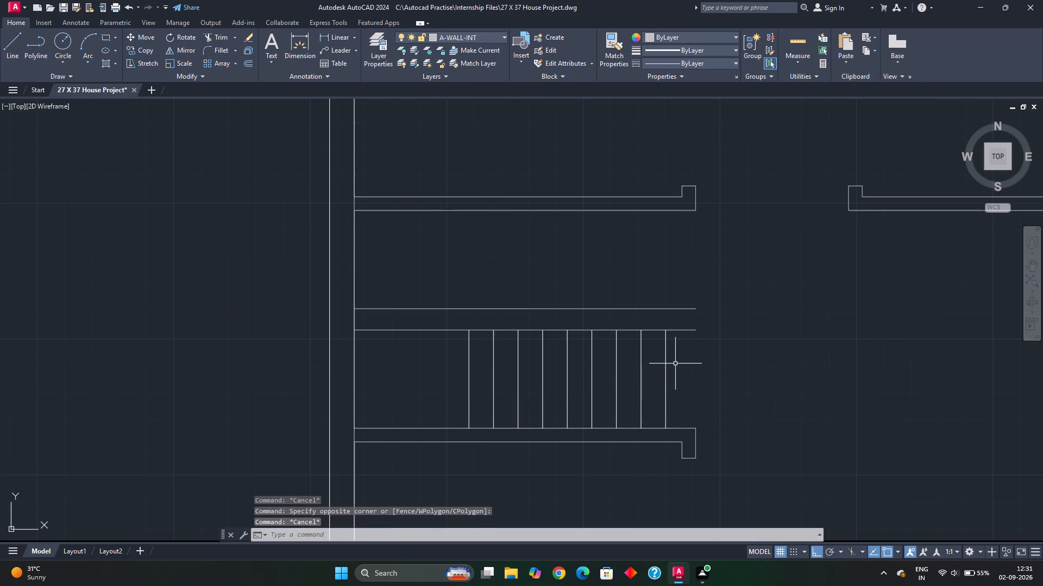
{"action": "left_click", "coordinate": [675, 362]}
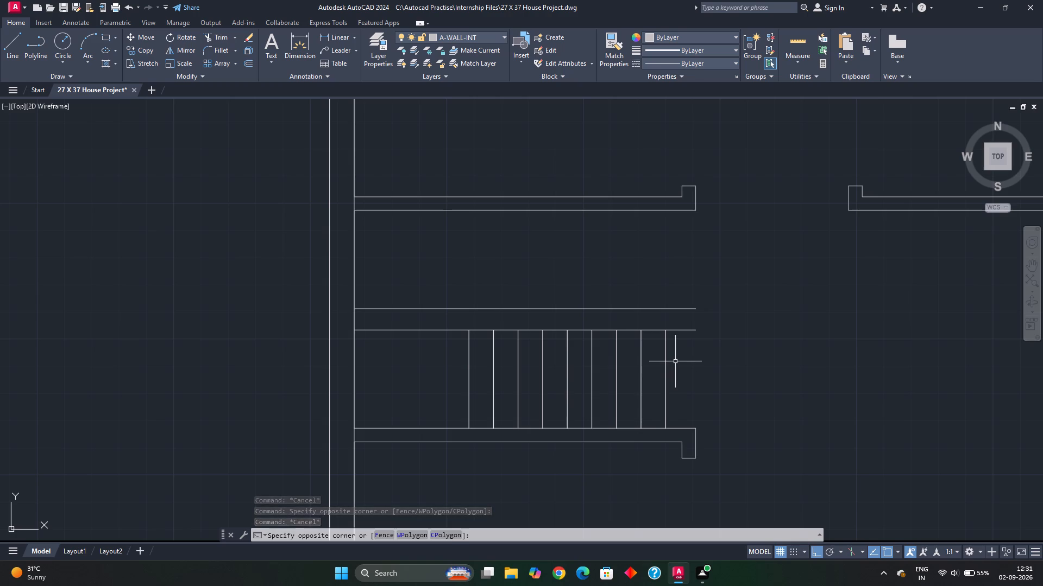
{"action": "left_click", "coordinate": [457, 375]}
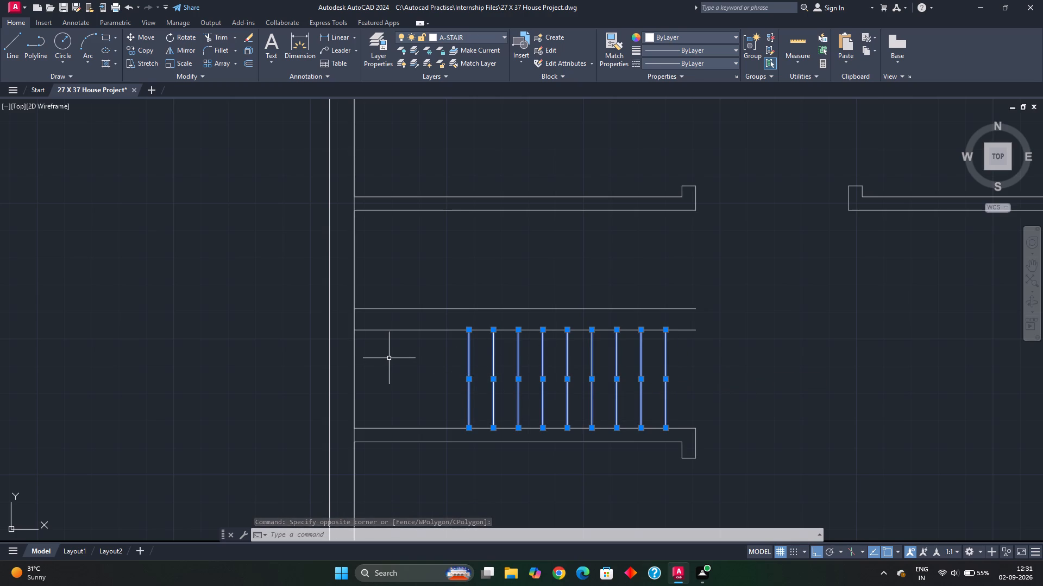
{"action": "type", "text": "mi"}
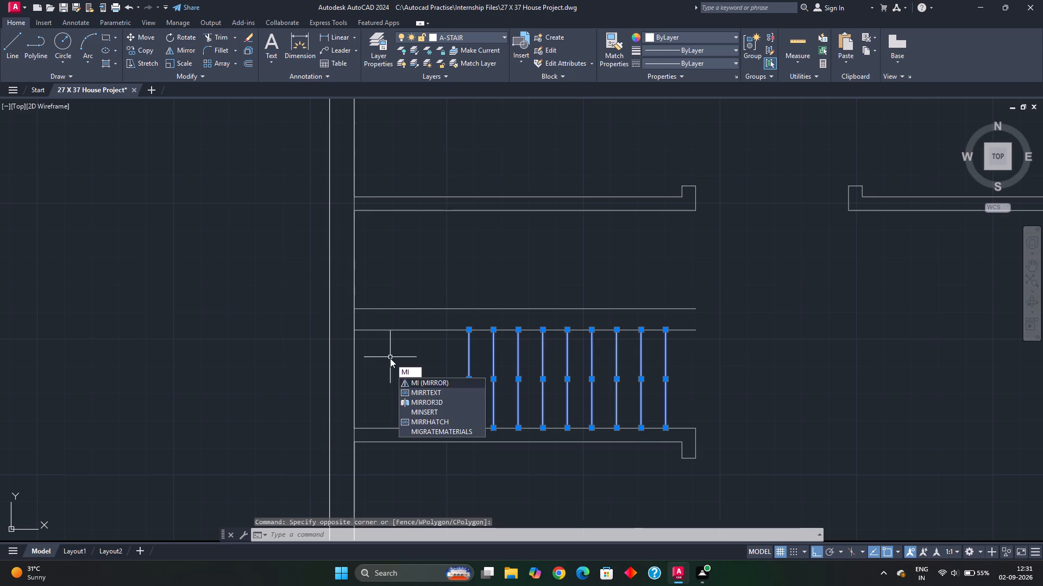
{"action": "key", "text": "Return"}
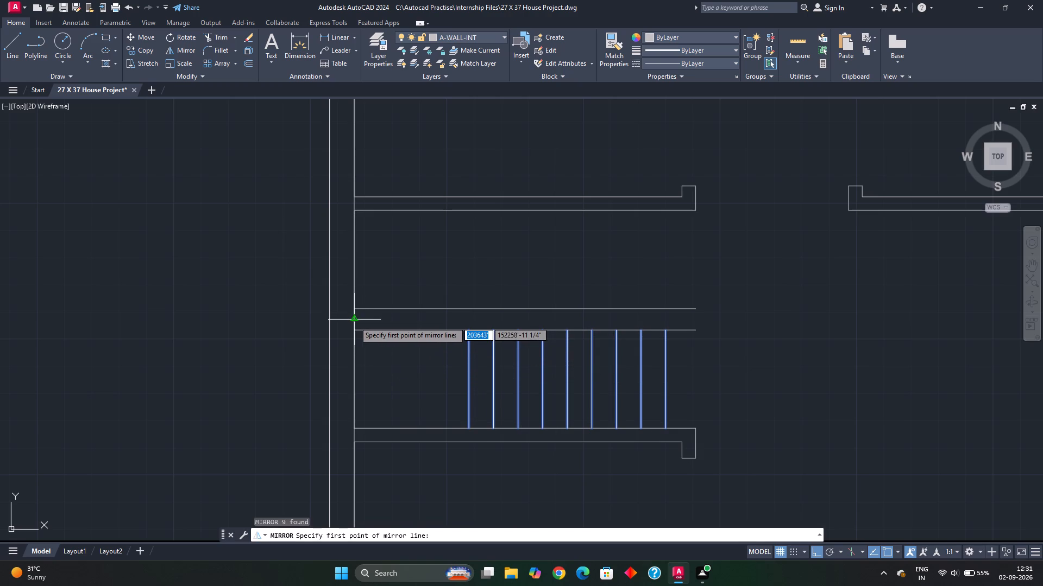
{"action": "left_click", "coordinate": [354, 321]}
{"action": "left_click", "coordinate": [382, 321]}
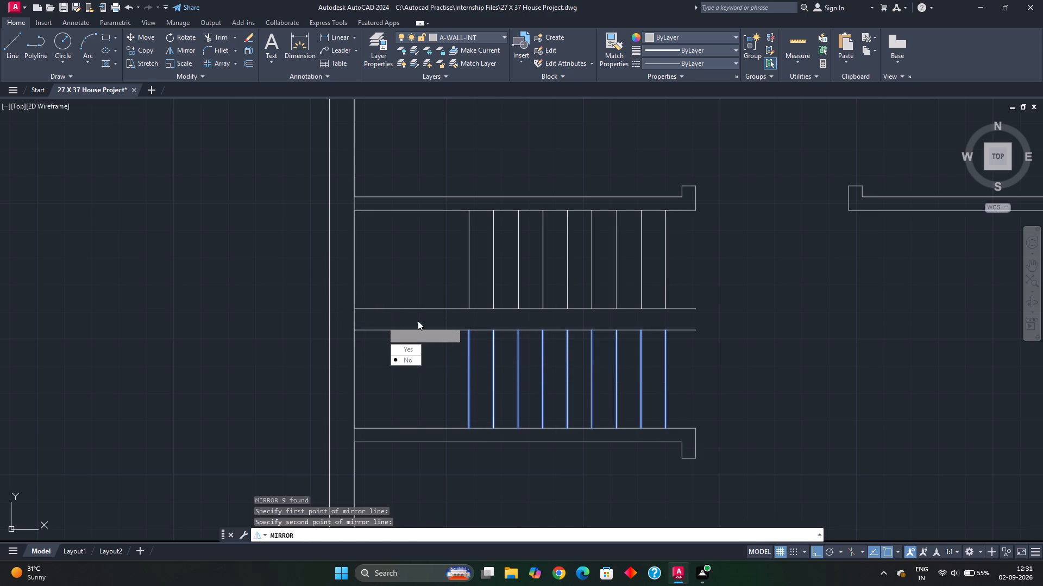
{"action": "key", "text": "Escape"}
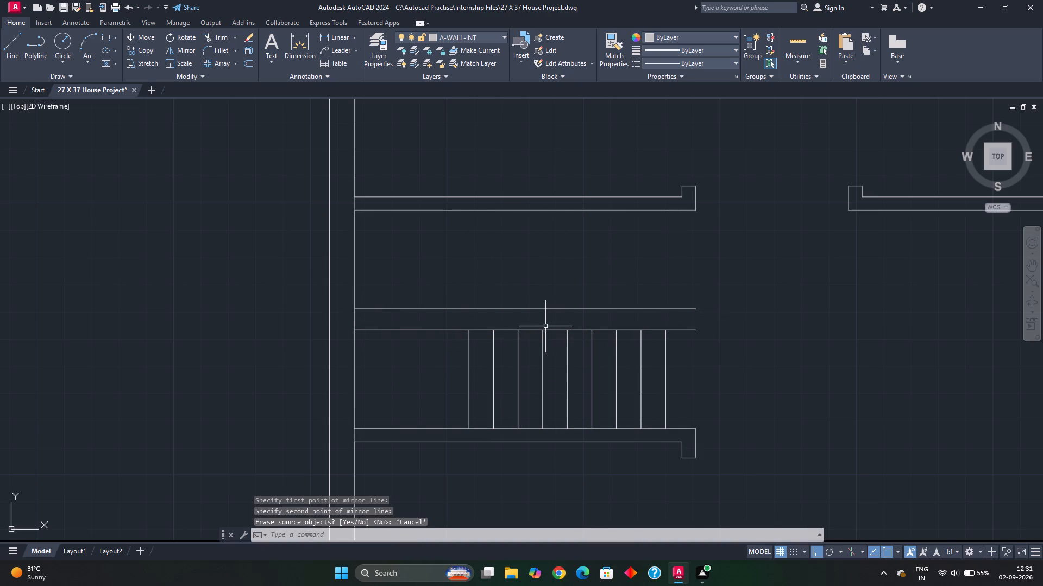
Mirror the lower flight's nine tread lines into the upper flight about the horizontal centreline between the flights, keeping the originals.
{"action": "left_click", "coordinate": [703, 383]}
{"action": "left_click", "coordinate": [449, 381]}
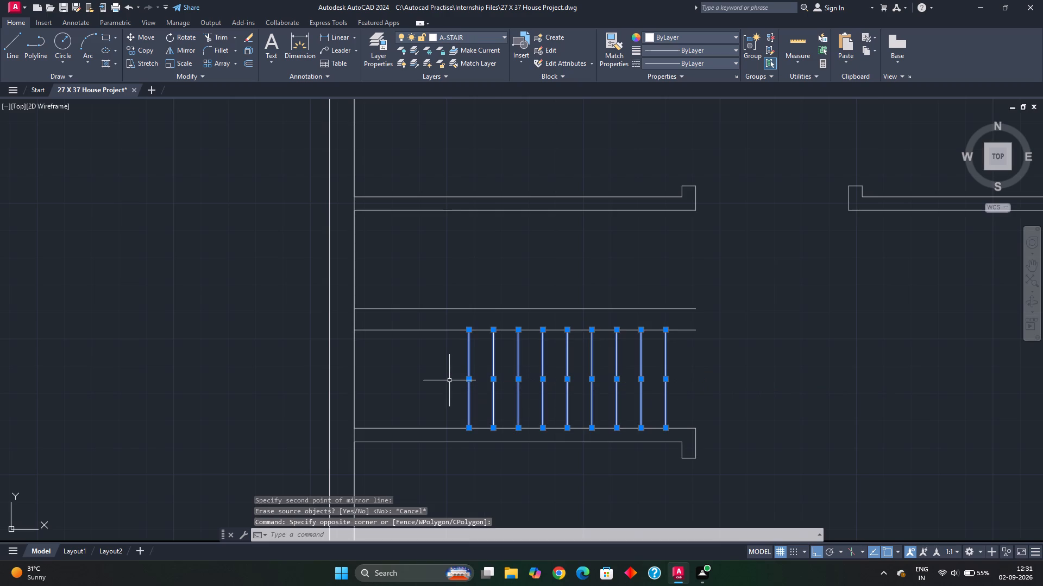
{"action": "key", "text": "m"}
{"action": "key", "text": "i"}
{"action": "key", "text": "space"}
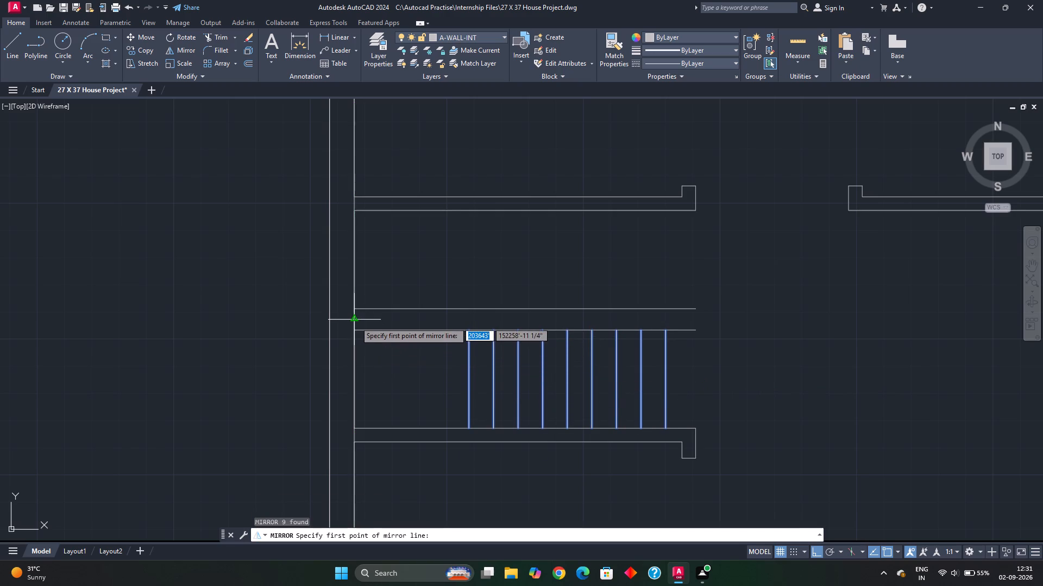
{"action": "left_click", "coordinate": [355, 321]}
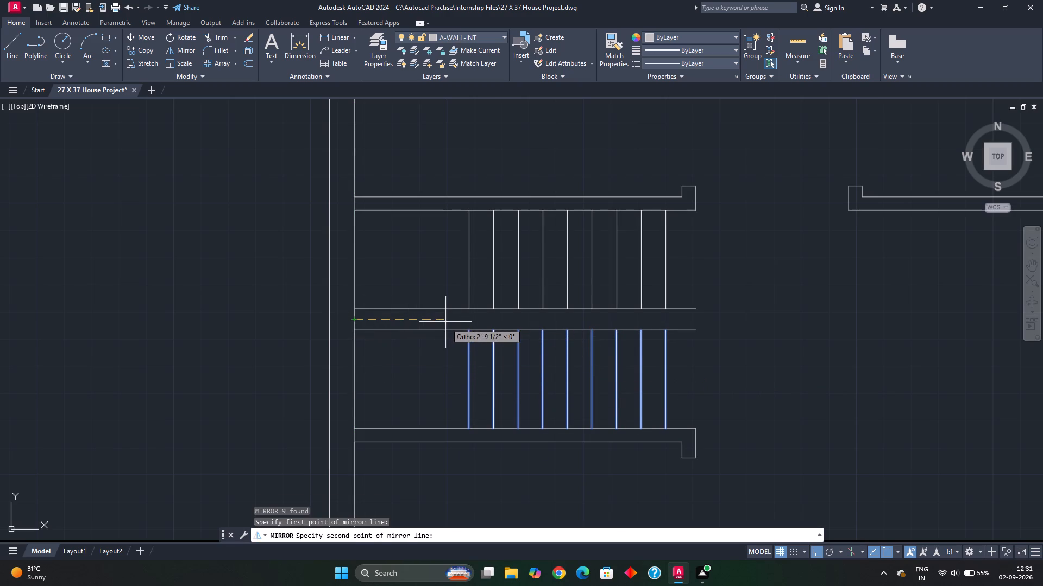
{"action": "left_click", "coordinate": [445, 323]}
{"action": "left_click_drag", "start_coordinate": [469, 358], "coordinate": [445, 323]}
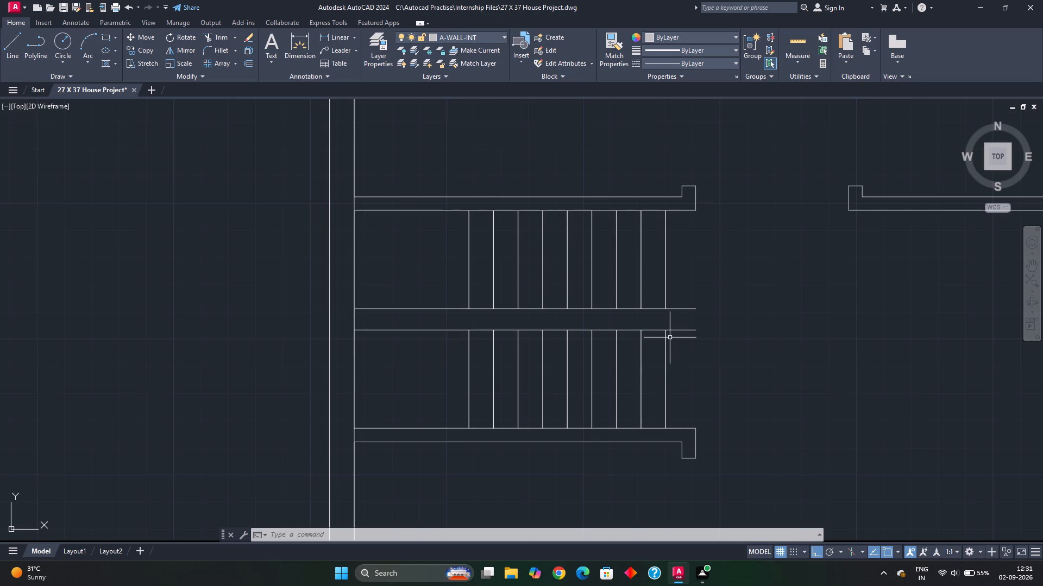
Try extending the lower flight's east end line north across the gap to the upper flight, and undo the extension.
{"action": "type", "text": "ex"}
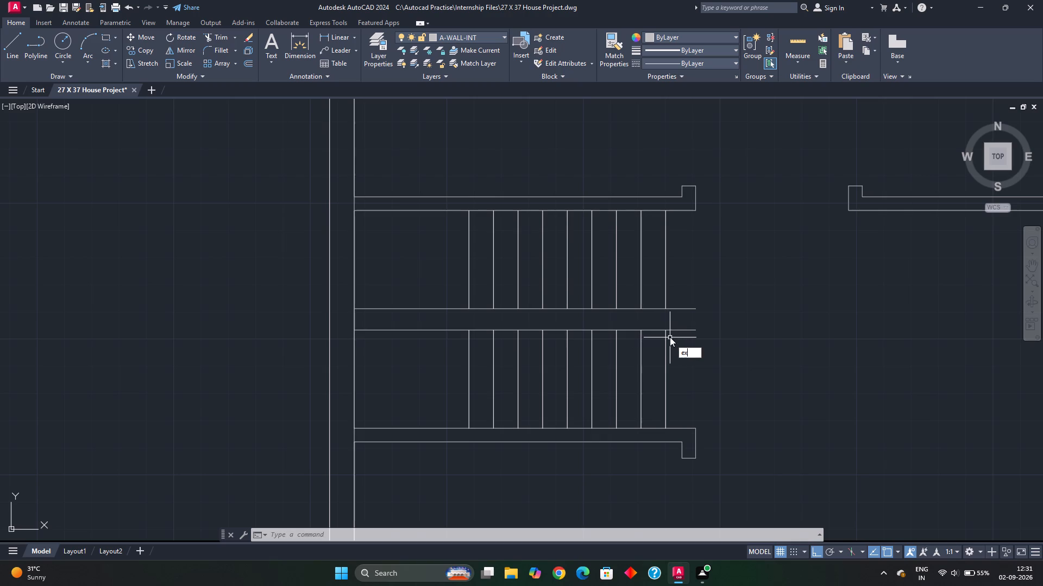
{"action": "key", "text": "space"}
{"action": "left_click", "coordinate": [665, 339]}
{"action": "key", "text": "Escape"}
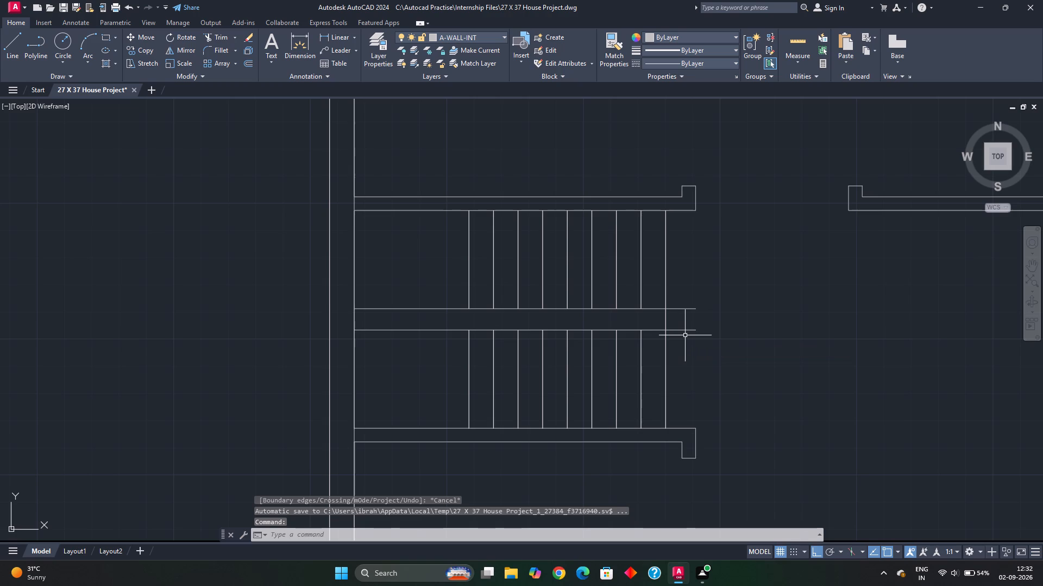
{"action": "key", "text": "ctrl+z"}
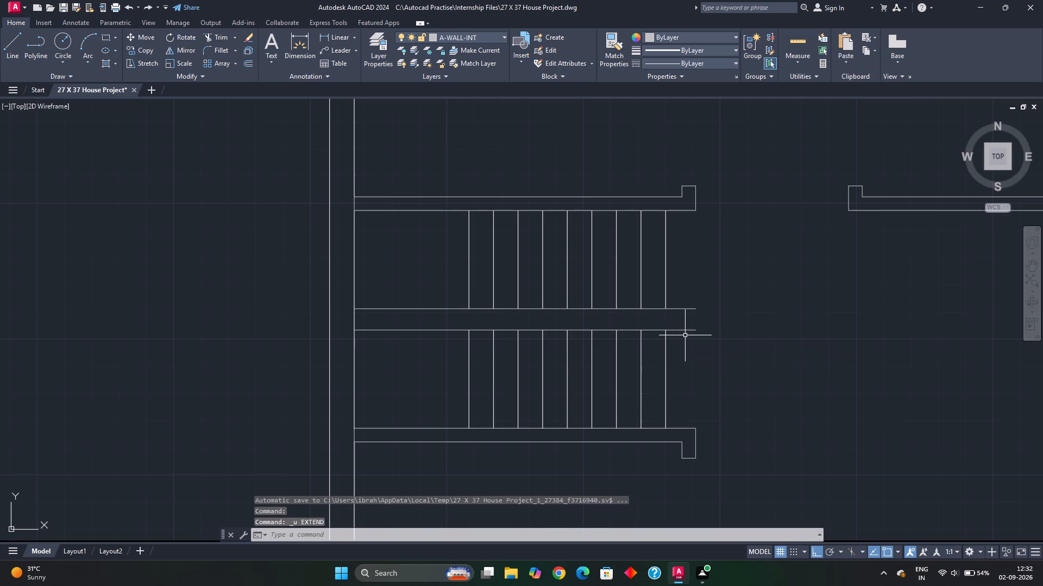
Draw a vertical line across the gap between the flights, joining their east end tread lines.
{"action": "key", "text": "l"}
{"action": "key", "text": "Return"}
{"action": "scroll", "coordinate": [679, 334], "scroll_direction": "up", "scroll_amount": 3}
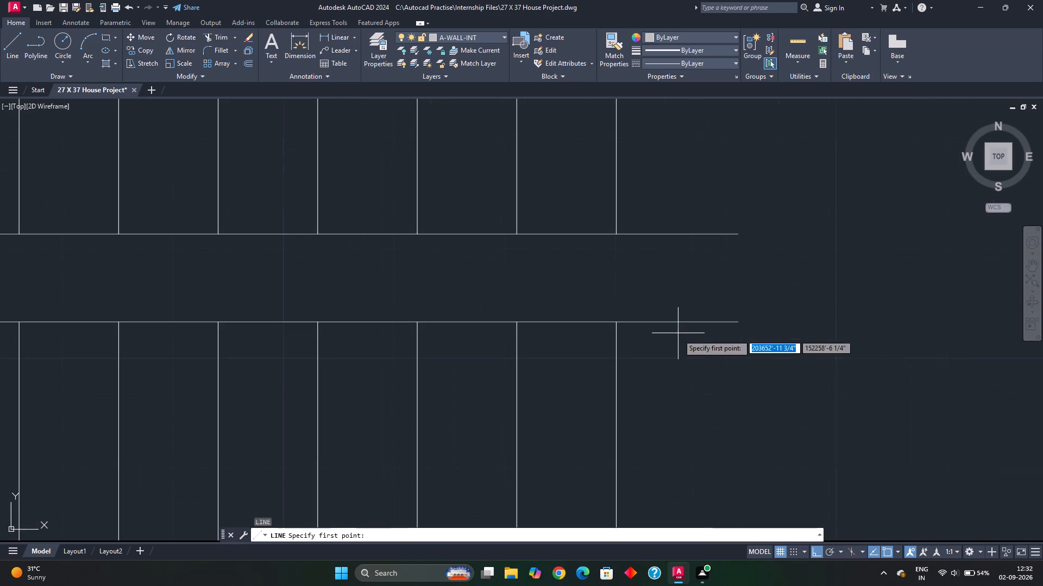
{"action": "left_click", "coordinate": [615, 323]}
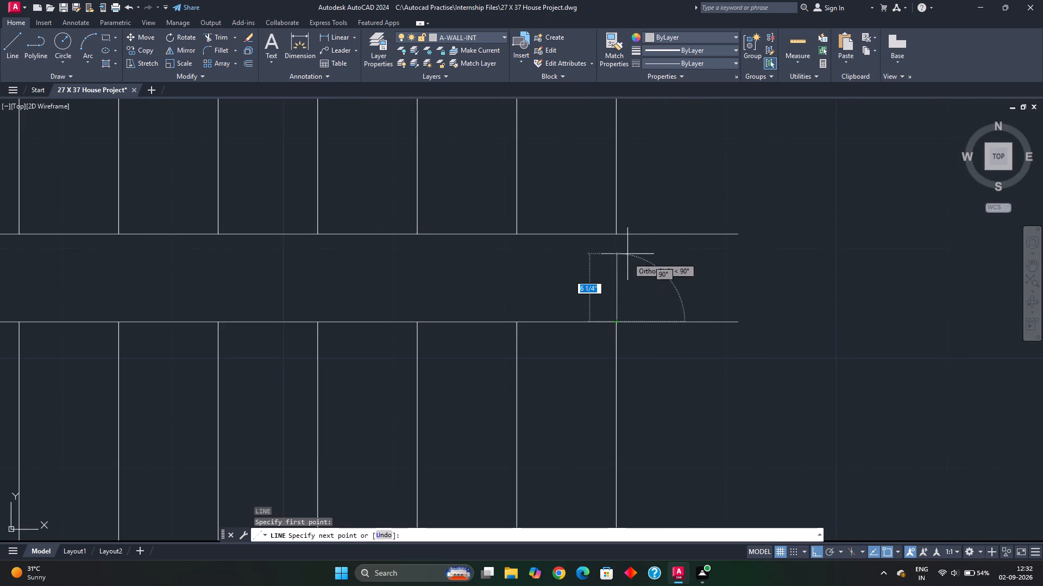
{"action": "left_click", "coordinate": [620, 235]}
{"action": "key", "text": "Escape"}
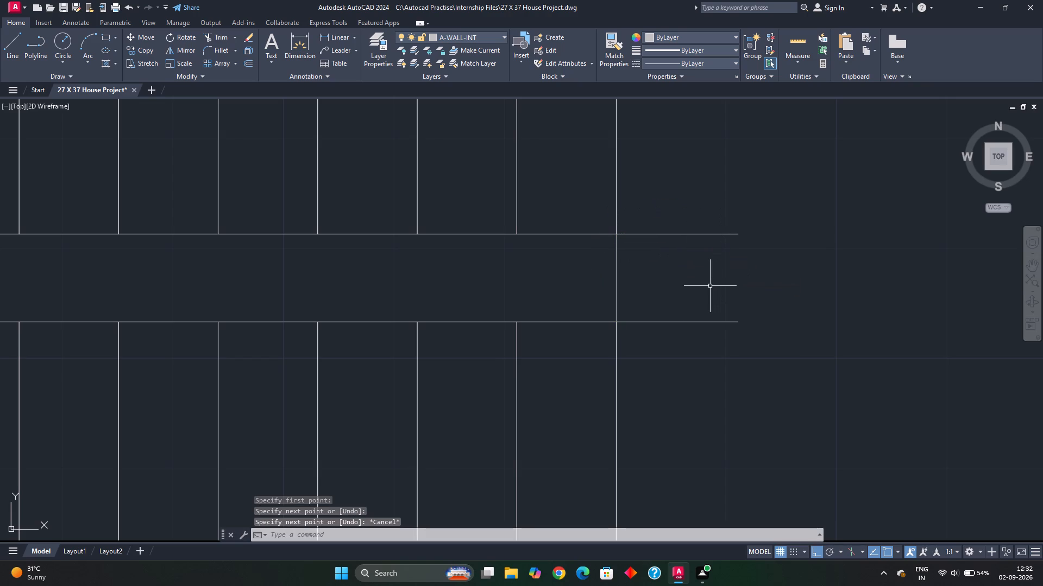
Trim the two horizontal centre lines where they project east beyond the flights' east end line.
{"action": "type", "text": "tr"}
{"action": "key", "text": "space"}
{"action": "left_click_drag", "start_coordinate": [706, 214], "coordinate": [688, 391]}
{"action": "scroll", "coordinate": [671, 347], "scroll_direction": "down", "scroll_amount": 3}
{"action": "key", "text": "Escape"}
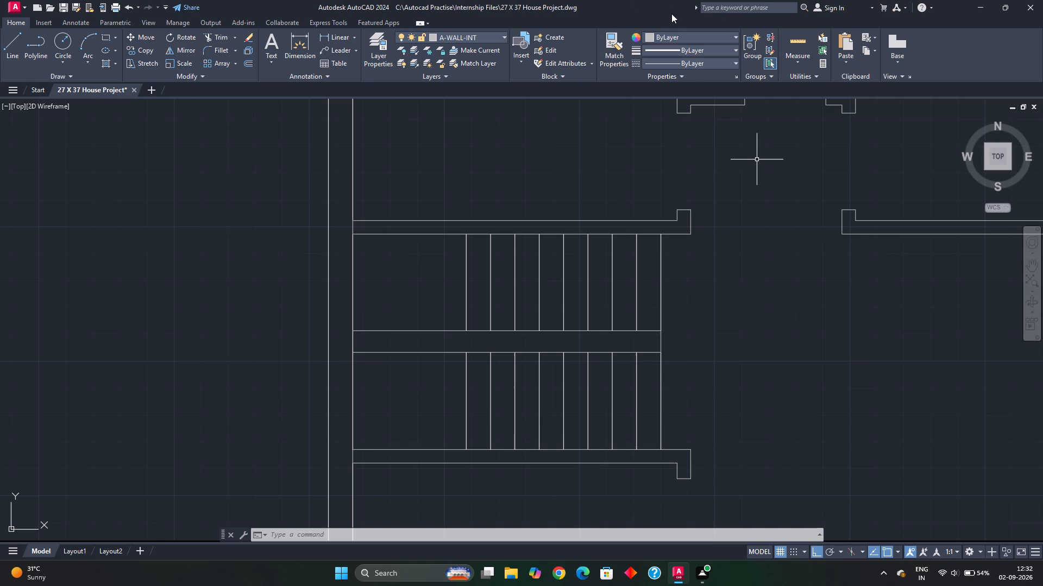
{"action": "key", "text": "Escape"}
{"action": "key", "text": "Escape"}
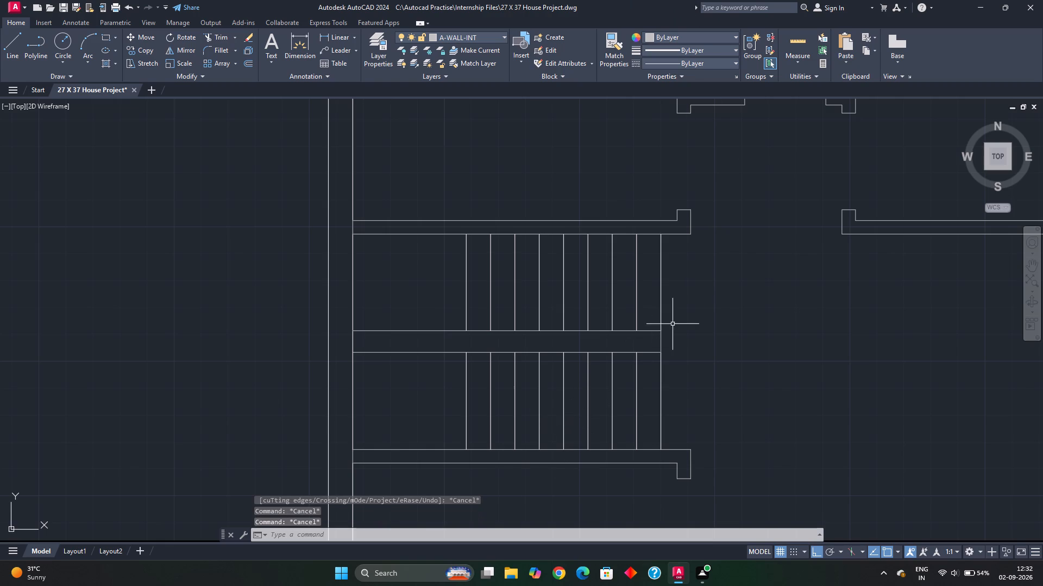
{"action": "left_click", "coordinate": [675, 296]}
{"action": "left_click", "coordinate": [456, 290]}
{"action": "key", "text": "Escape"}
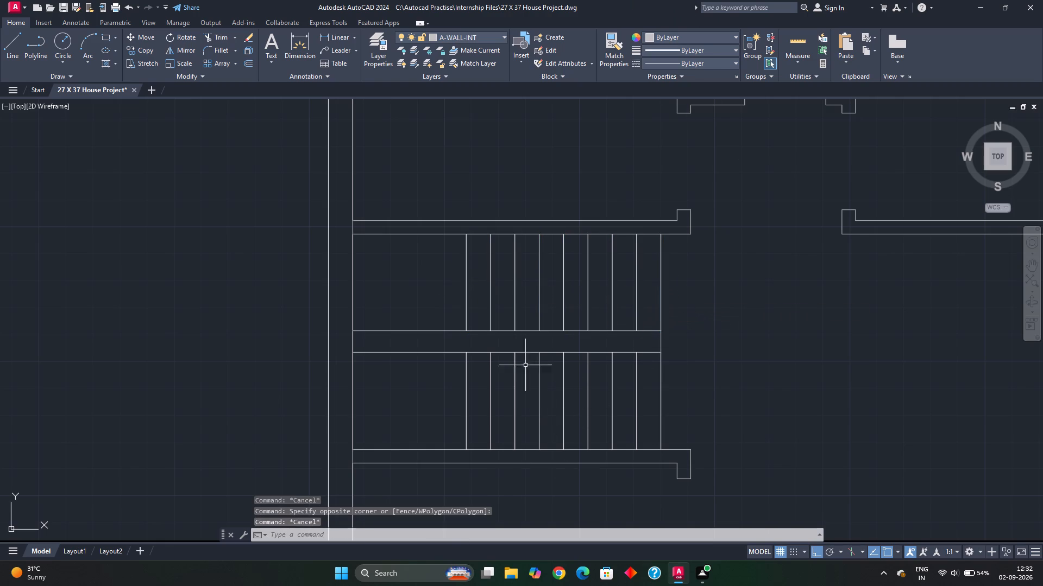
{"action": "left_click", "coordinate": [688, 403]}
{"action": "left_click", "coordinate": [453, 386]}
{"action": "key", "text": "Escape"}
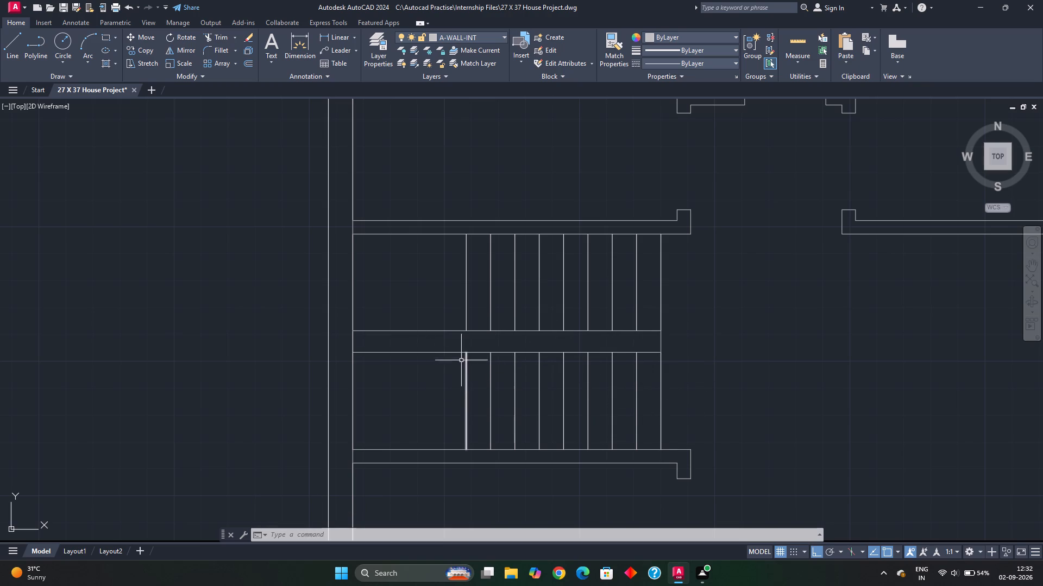
Draw a vertical line across the gap between the flights, joining their westernmost tread lines.
{"action": "scroll", "coordinate": [480, 379], "scroll_direction": "down", "scroll_amount": 1}
{"action": "middle_click_drag", "start_coordinate": [480, 379], "coordinate": [491, 361]}
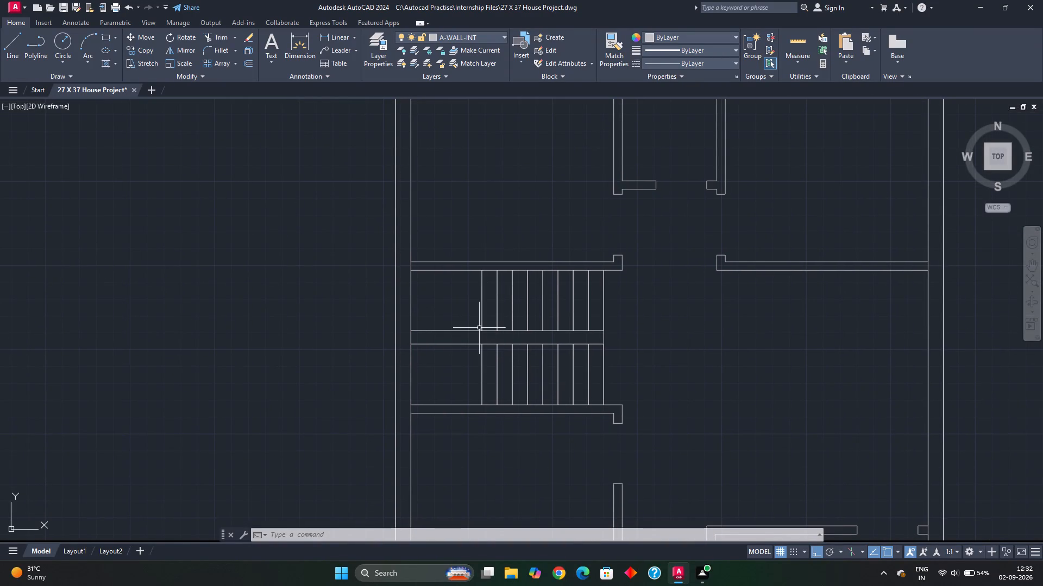
{"action": "scroll", "coordinate": [479, 330], "scroll_direction": "up", "scroll_amount": 2}
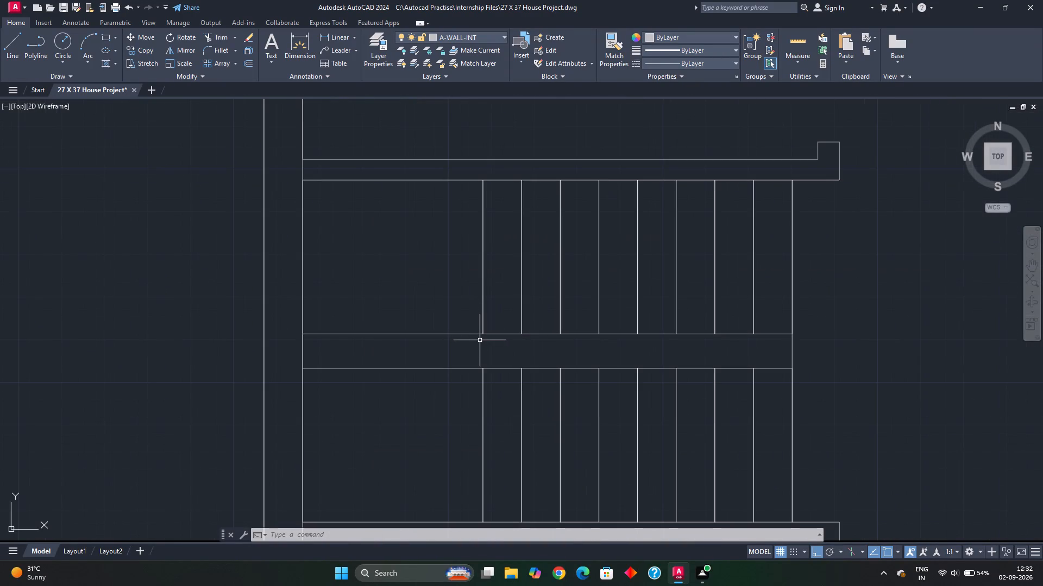
{"action": "key", "text": "l"}
{"action": "key", "text": "Return"}
{"action": "scroll", "coordinate": [480, 341], "scroll_direction": "up", "scroll_amount": 2}
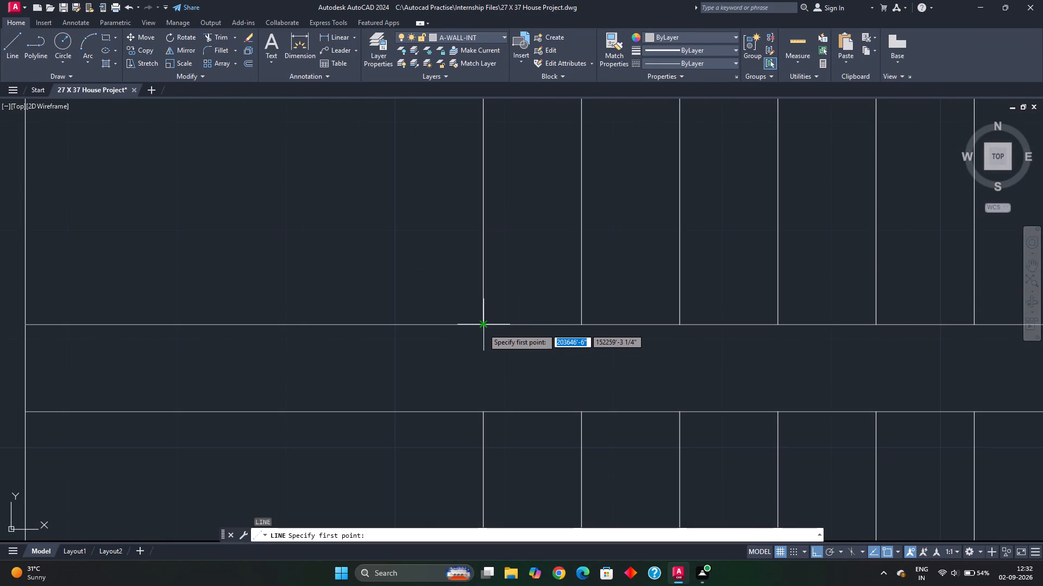
{"action": "key", "text": "Escape"}
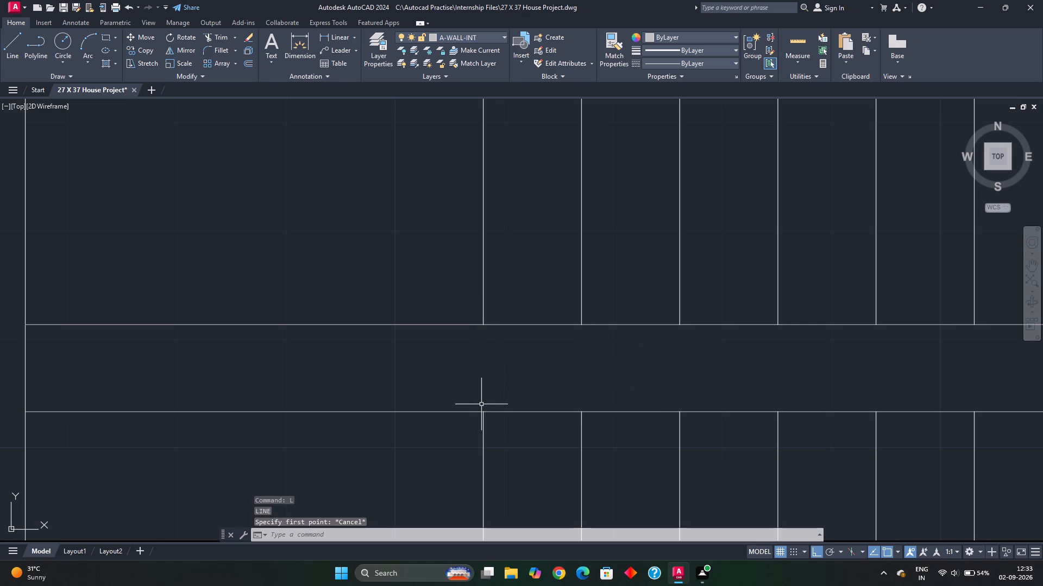
{"action": "key", "text": "l"}
{"action": "key", "text": "Return"}
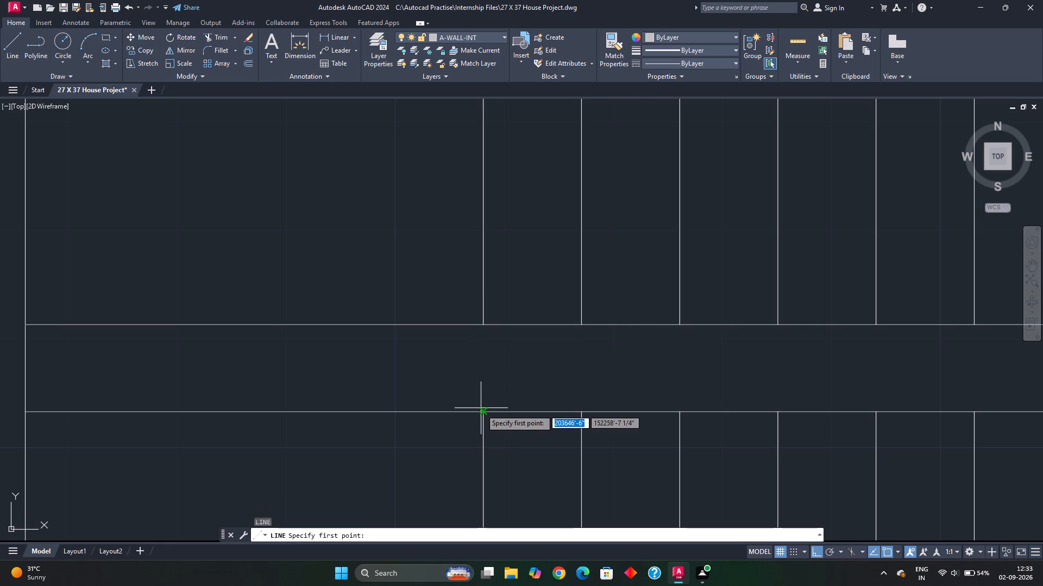
{"action": "left_click", "coordinate": [483, 411]}
{"action": "left_click", "coordinate": [483, 321]}
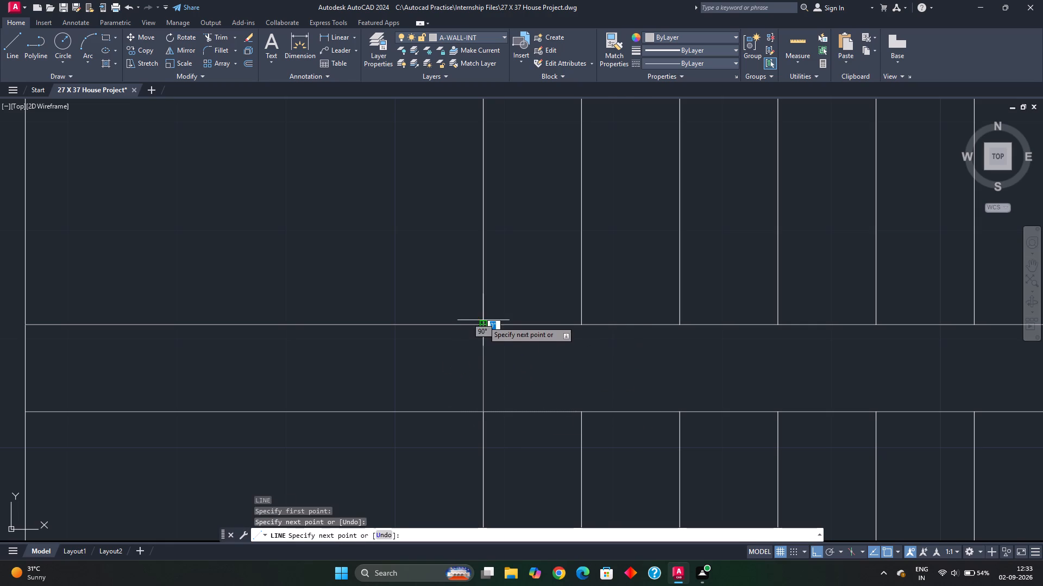
{"action": "key", "text": "Escape"}
Offset the new connecting line in the gap 6" to the west, toward the landing.
{"action": "left_click", "coordinate": [505, 353]}
{"action": "left_click", "coordinate": [444, 362]}
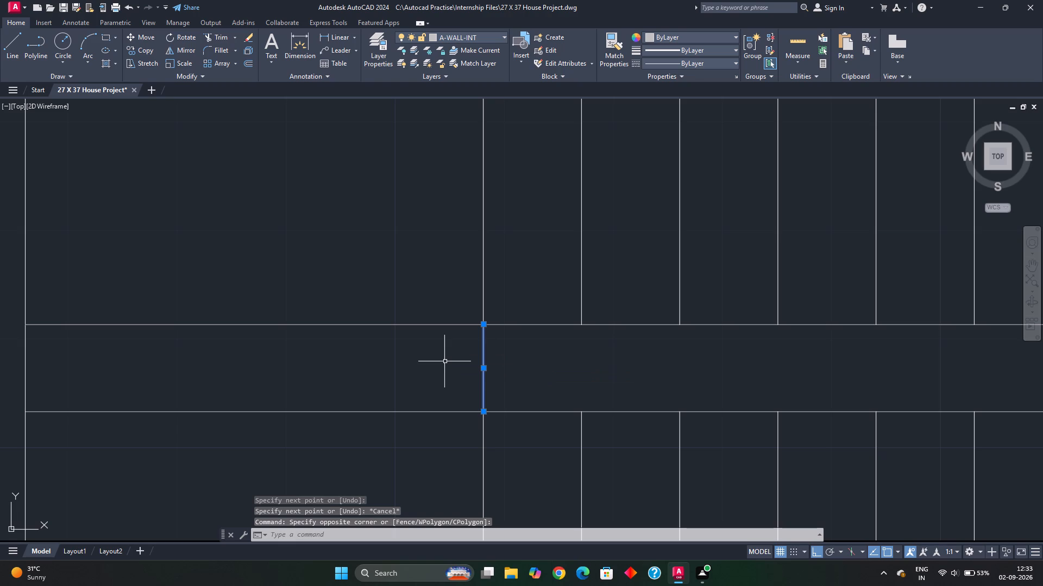
{"action": "key", "text": "o"}
{"action": "key", "text": "Return"}
{"action": "type", "text": "01"}
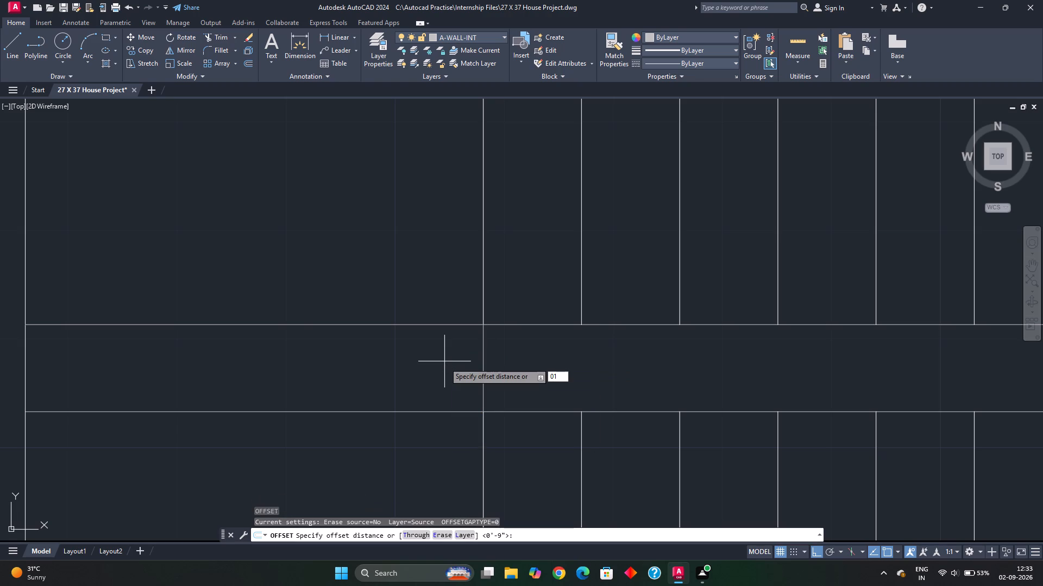
{"action": "key", "text": "BackSpace"}
{"action": "key", "text": "BackSpace"}
{"action": "key", "text": "6"}
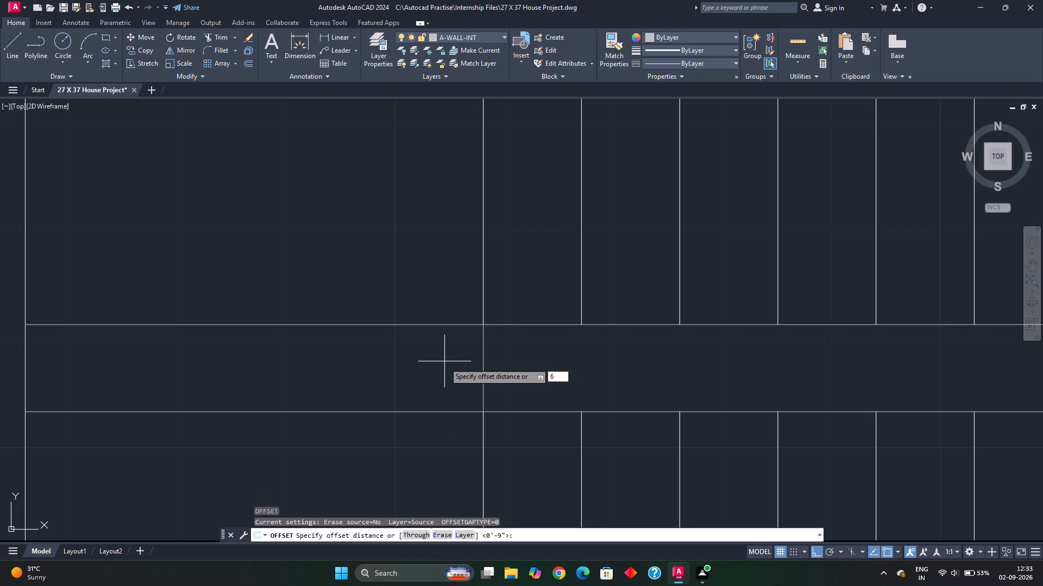
{"action": "key", "text": "shift+quotedbl"}
{"action": "key", "text": "Return"}
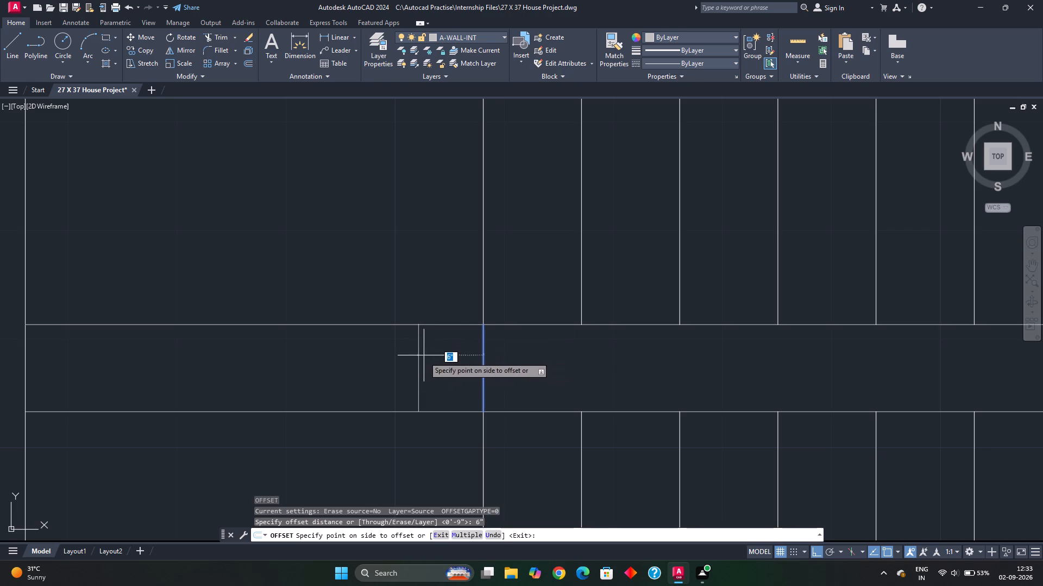
{"action": "left_click", "coordinate": [435, 361]}
{"action": "key", "text": "Escape"}
{"action": "key", "text": "Escape"}
Trim away the original west connecting line and the two horizontal centre lines west of the offset line, leaving a closed central strip.
{"action": "type", "text": "tr"}
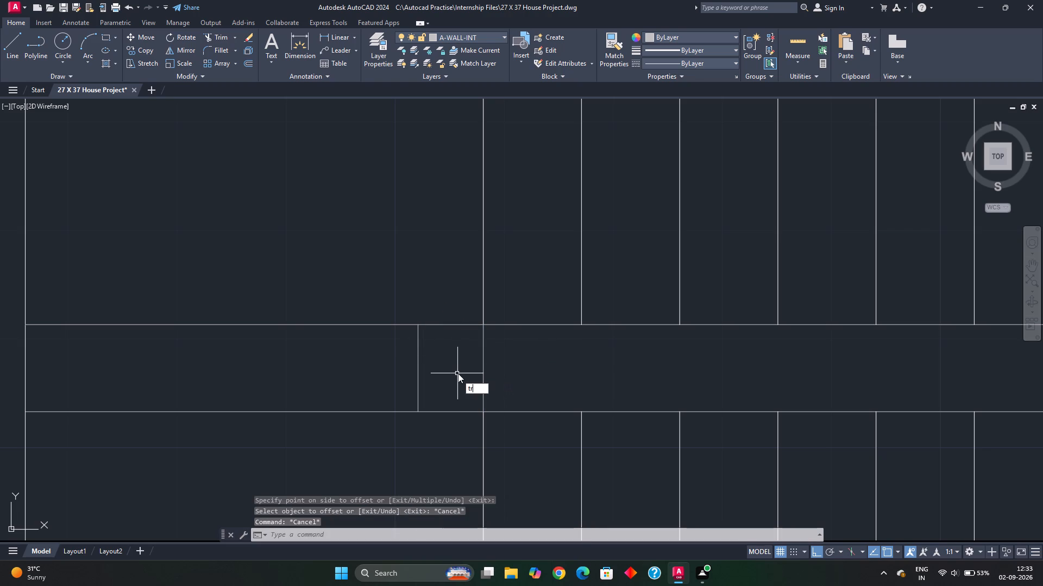
{"action": "key", "text": "space"}
{"action": "left_click_drag", "start_coordinate": [494, 370], "coordinate": [464, 370]}
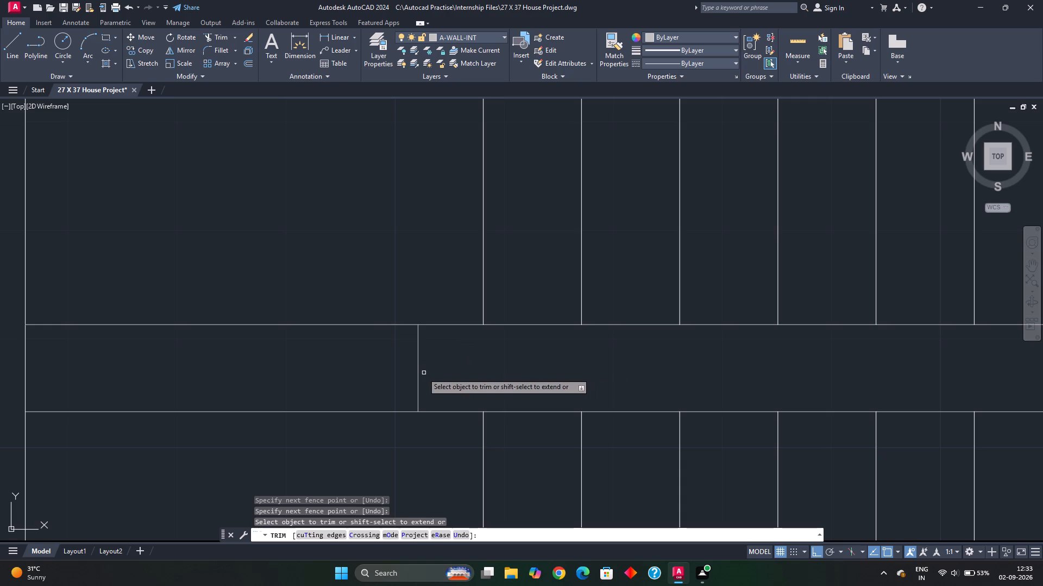
{"action": "left_click_drag", "start_coordinate": [373, 308], "coordinate": [368, 435]}
{"action": "scroll", "coordinate": [369, 422], "scroll_direction": "down", "scroll_amount": 2}
{"action": "middle_click_drag", "start_coordinate": [367, 408], "coordinate": [365, 382]}
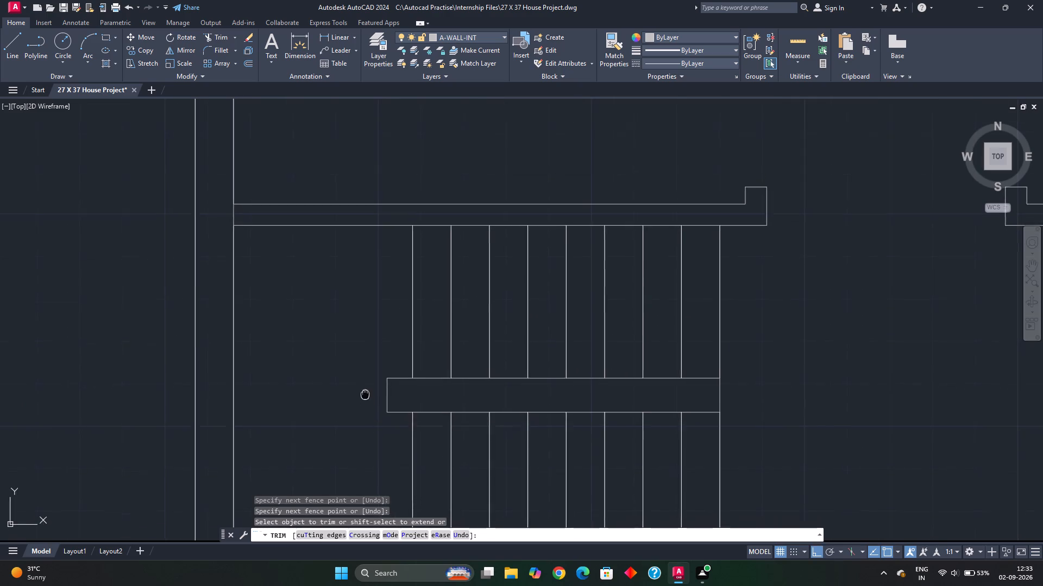
{"action": "middle_click_drag", "start_coordinate": [365, 382], "coordinate": [363, 358]}
{"action": "key", "text": "Escape"}
{"action": "middle_click_drag", "start_coordinate": [395, 410], "coordinate": [393, 384]}
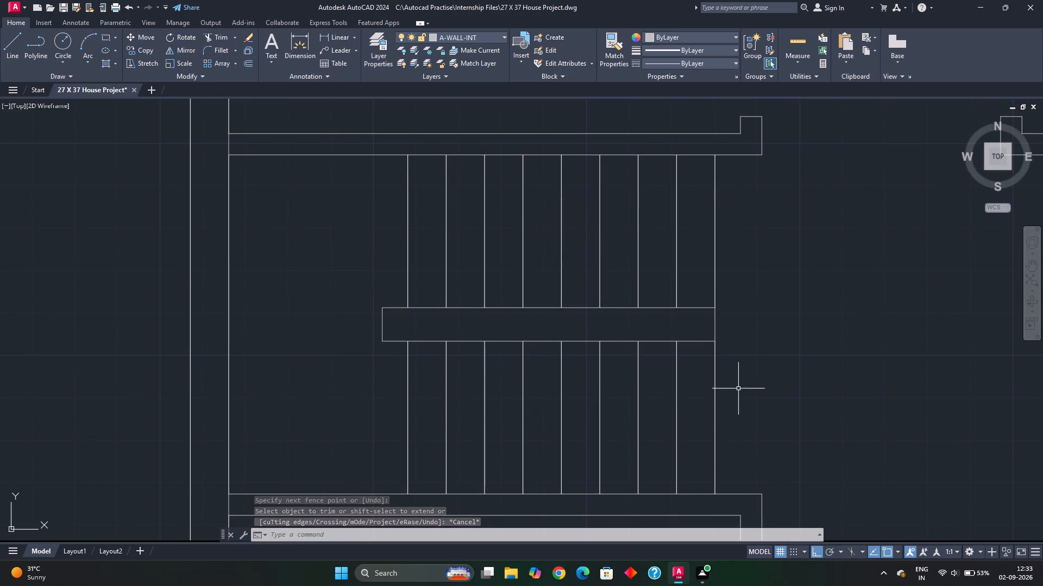
{"action": "key", "text": "Escape"}
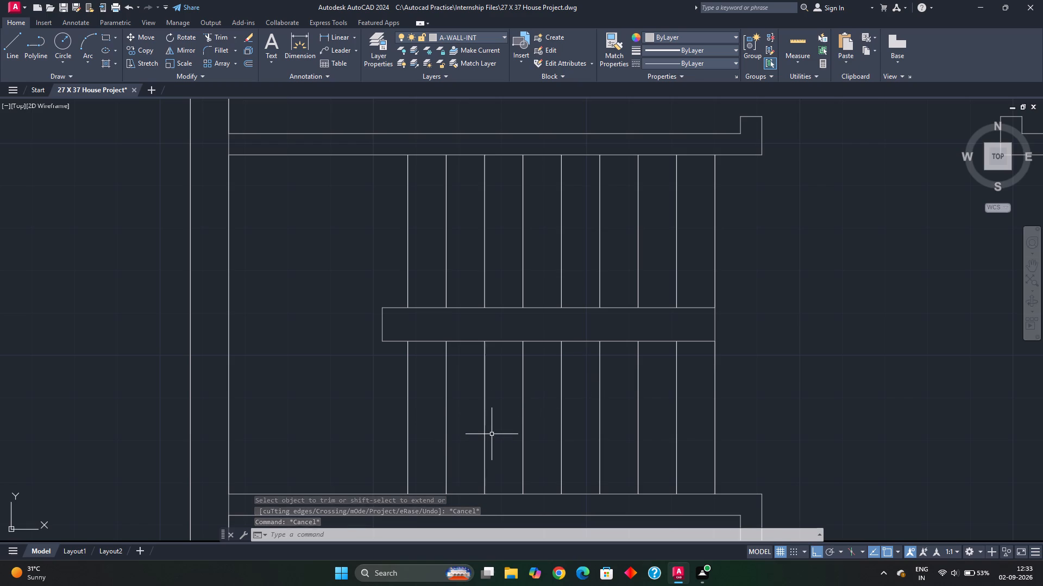
Insert the architectural Door - Imperial sample block in the empty space east of the floor plan.
{"action": "scroll", "coordinate": [498, 441], "scroll_direction": "down", "scroll_amount": 1}
{"action": "middle_click_drag", "start_coordinate": [498, 435], "coordinate": [497, 430]}
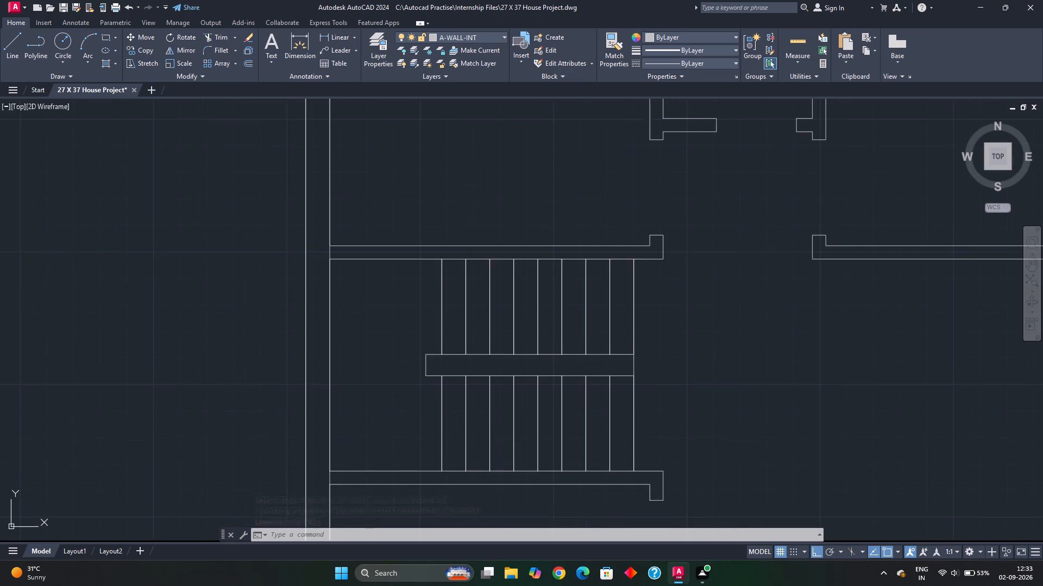
{"action": "middle_click_drag", "start_coordinate": [497, 430], "coordinate": [494, 417]}
{"action": "scroll", "coordinate": [505, 432], "scroll_direction": "down", "scroll_amount": 2}
{"action": "middle_click_drag", "start_coordinate": [505, 434], "coordinate": [421, 414]}
{"action": "middle_click_drag", "start_coordinate": [579, 474], "coordinate": [539, 416]}
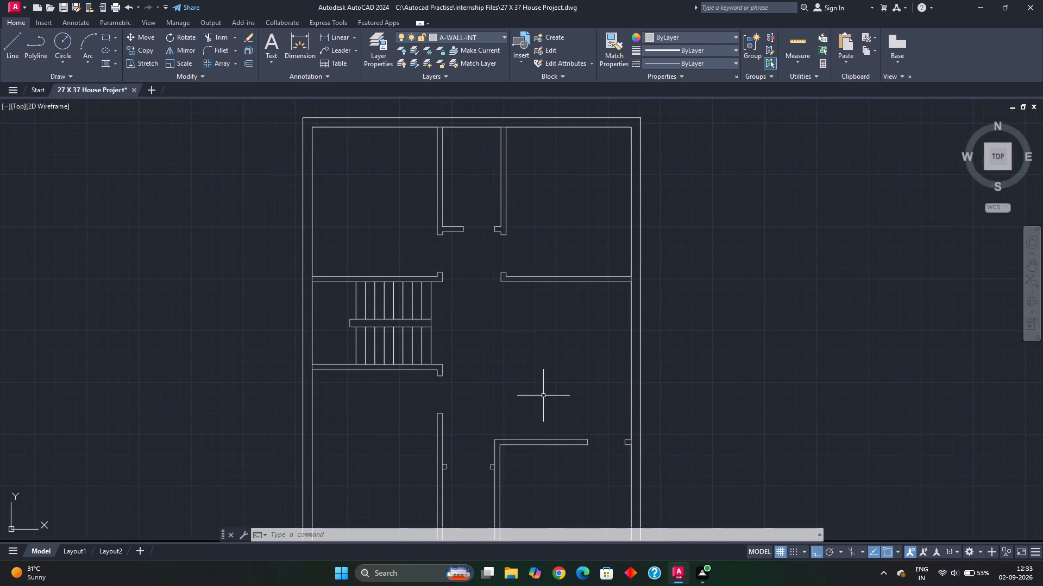
{"action": "middle_click_drag", "start_coordinate": [542, 388], "coordinate": [529, 330]}
{"action": "scroll", "coordinate": [533, 354], "scroll_direction": "down", "scroll_amount": 1}
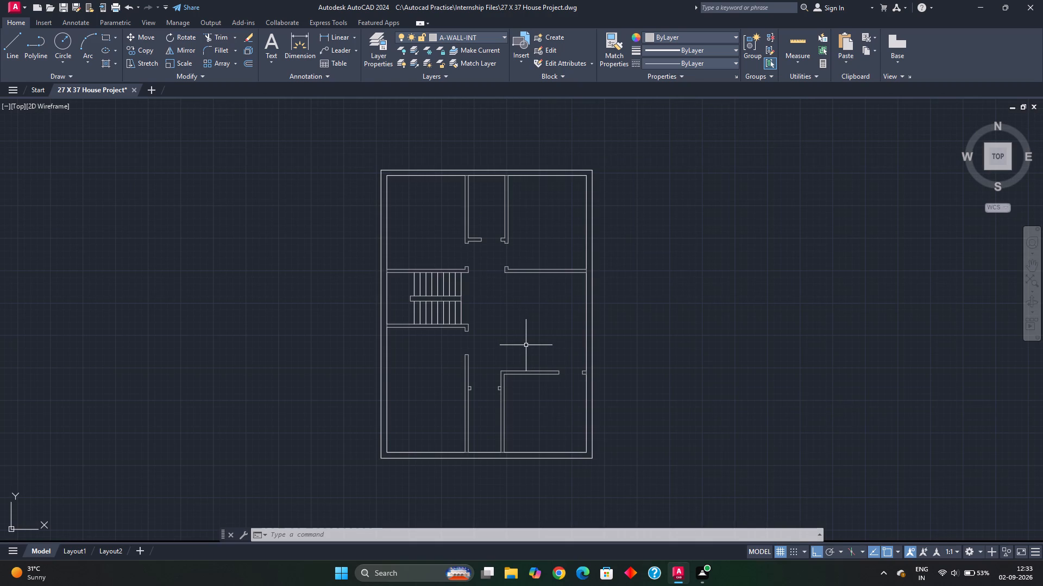
{"action": "key", "text": "ctrl+3"}
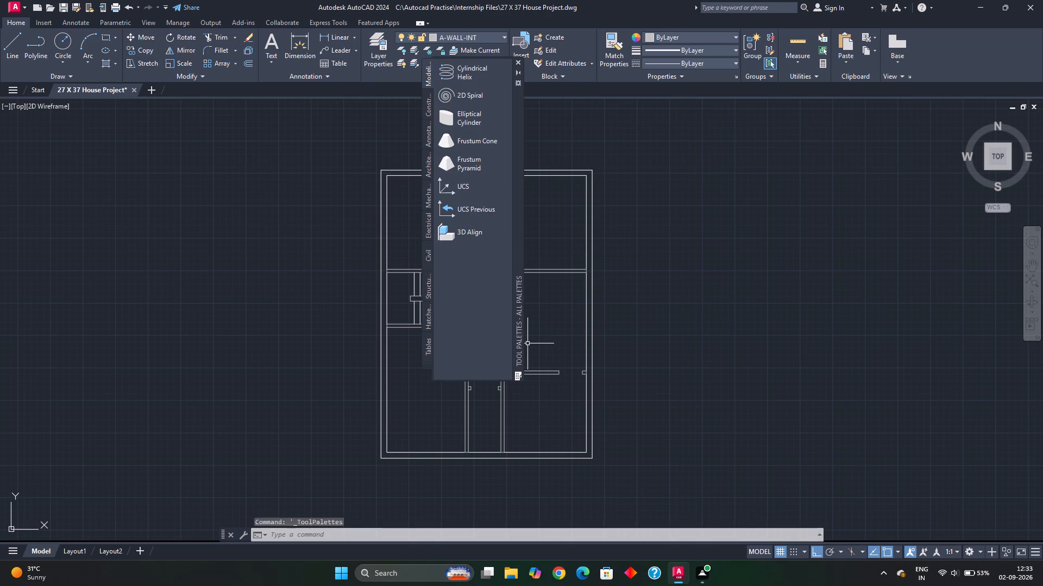
{"action": "left_click", "coordinate": [430, 162]}
{"action": "left_click", "coordinate": [474, 95]}
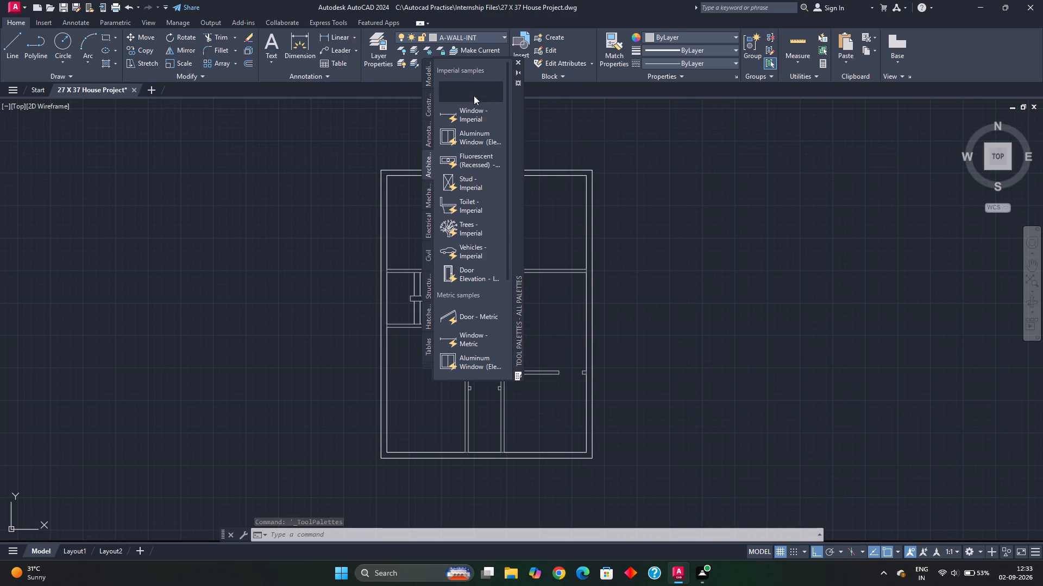
{"action": "left_click", "coordinate": [481, 93]}
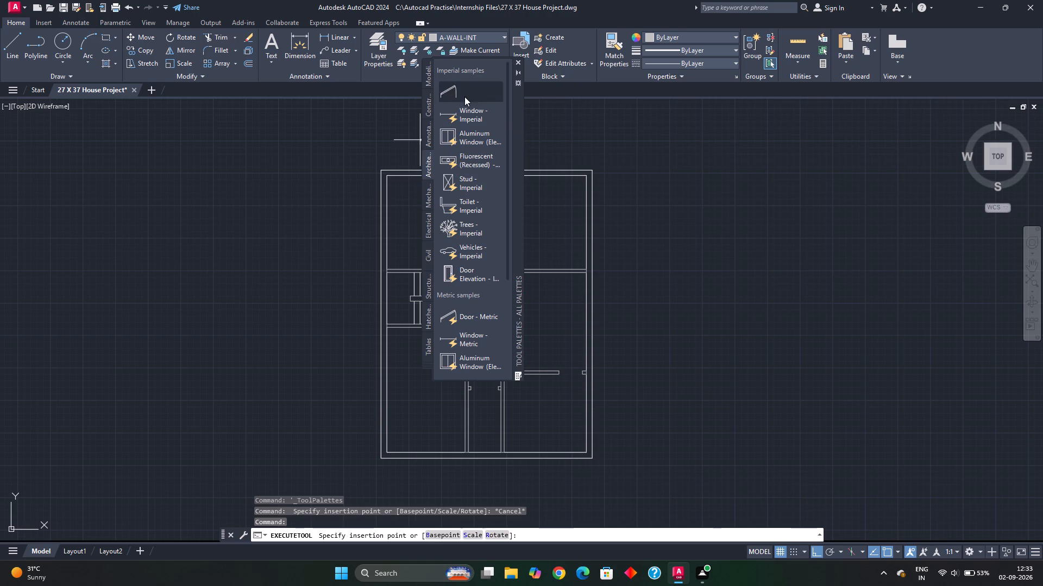
{"action": "scroll", "coordinate": [470, 145], "scroll_direction": "down", "scroll_amount": 2}
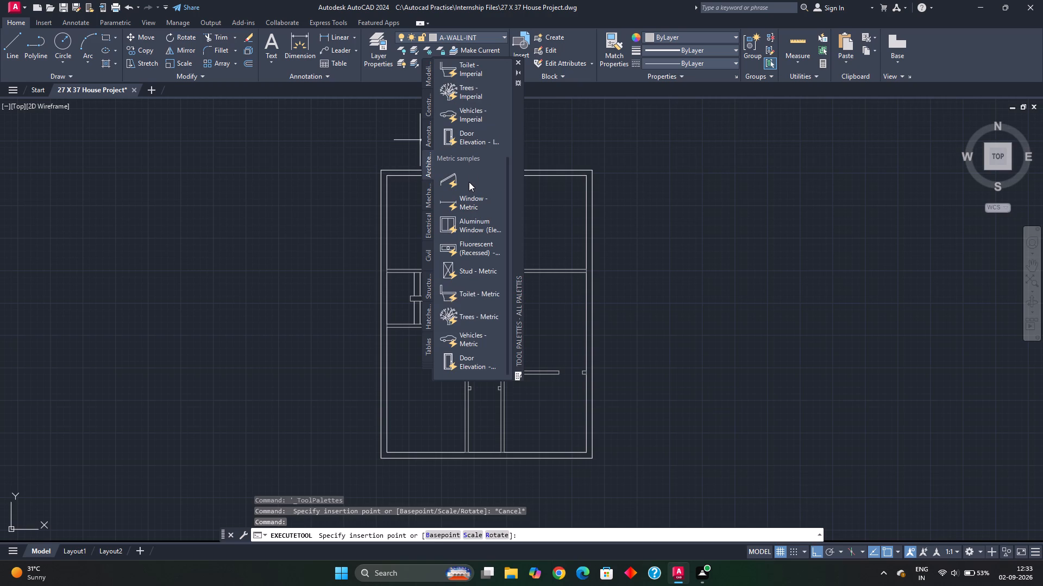
{"action": "scroll", "coordinate": [468, 187], "scroll_direction": "up", "scroll_amount": 3}
{"action": "left_click", "coordinate": [469, 92]}
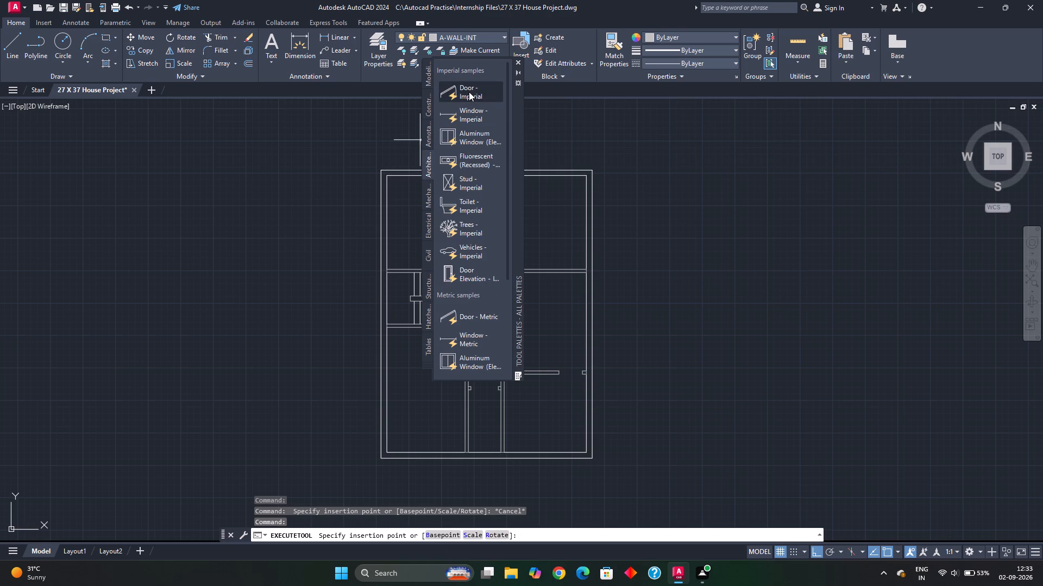
{"action": "left_click", "coordinate": [518, 60]}
{"action": "scroll", "coordinate": [544, 191], "scroll_direction": "down", "scroll_amount": 2}
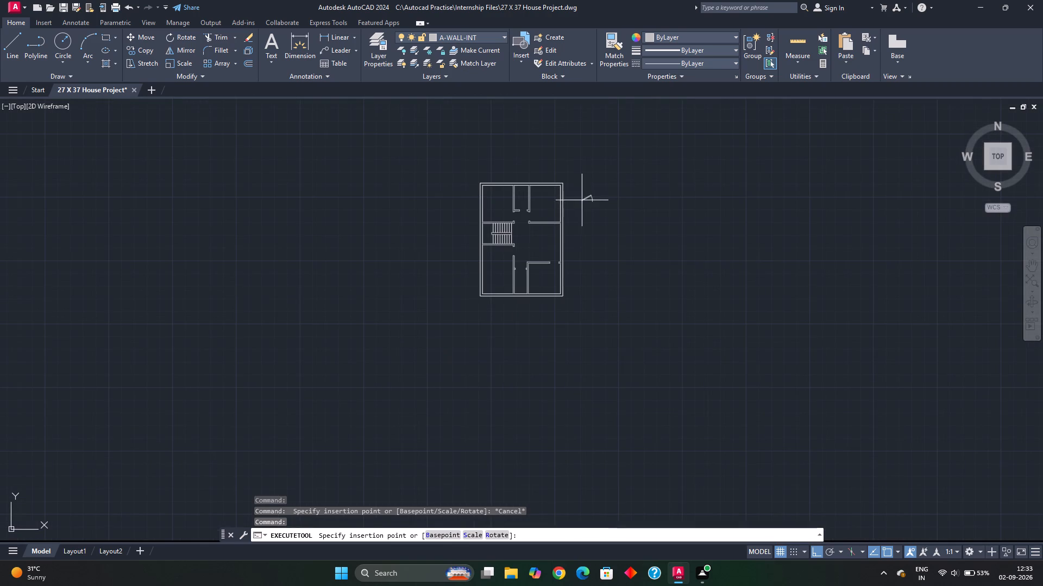
{"action": "middle_click_drag", "start_coordinate": [600, 206], "coordinate": [541, 225]}
{"action": "scroll", "coordinate": [550, 228], "scroll_direction": "up", "scroll_amount": 3}
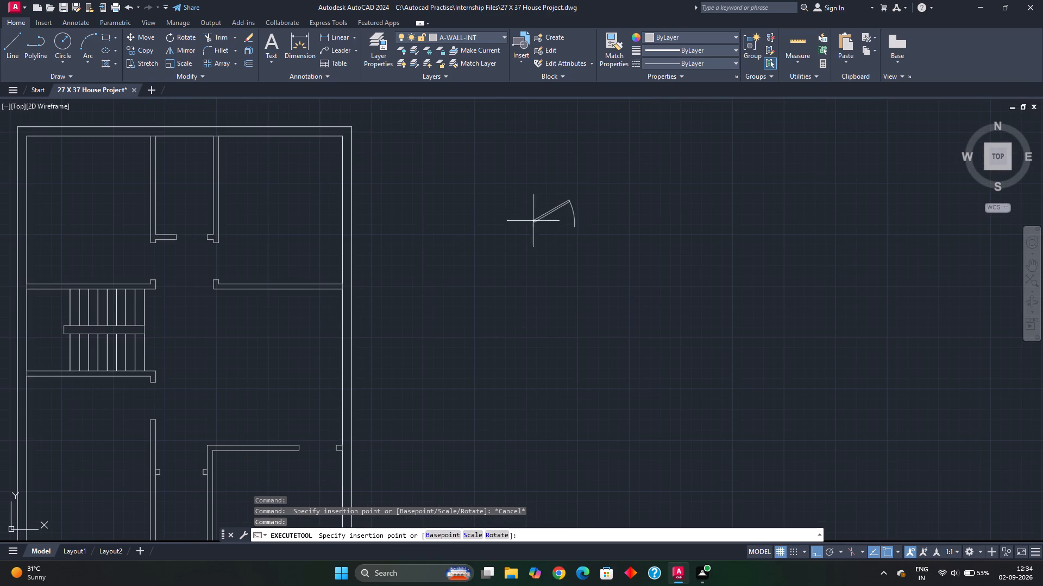
{"action": "left_click", "coordinate": [491, 219]}
{"action": "key", "text": "Escape"}
{"action": "key", "text": "Escape"}
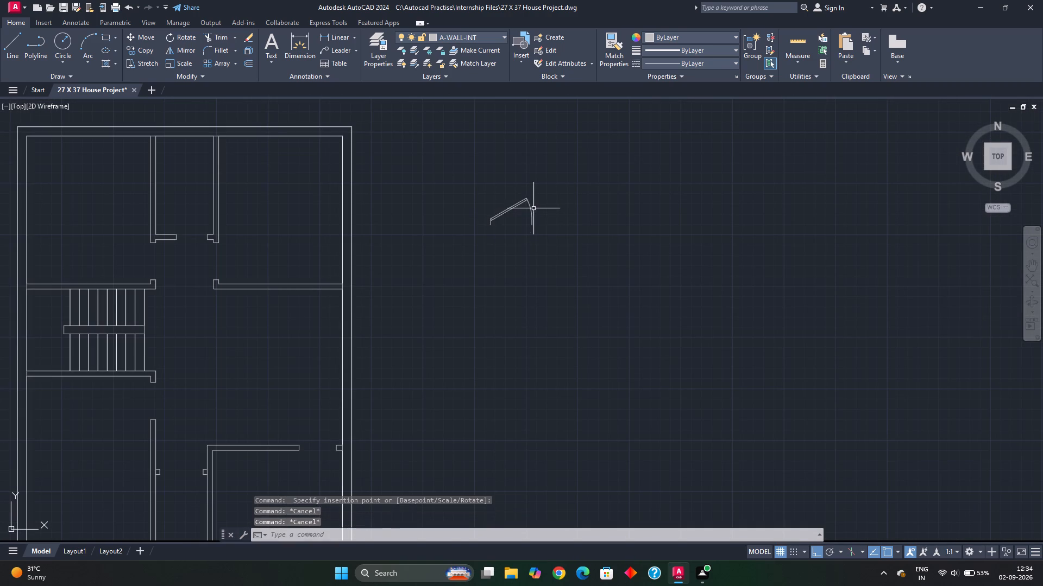
Set the inserted door block's opening angle to Open 90º.
{"action": "left_click", "coordinate": [527, 210]}
{"action": "key", "text": "Escape"}
{"action": "left_click", "coordinate": [536, 201]}
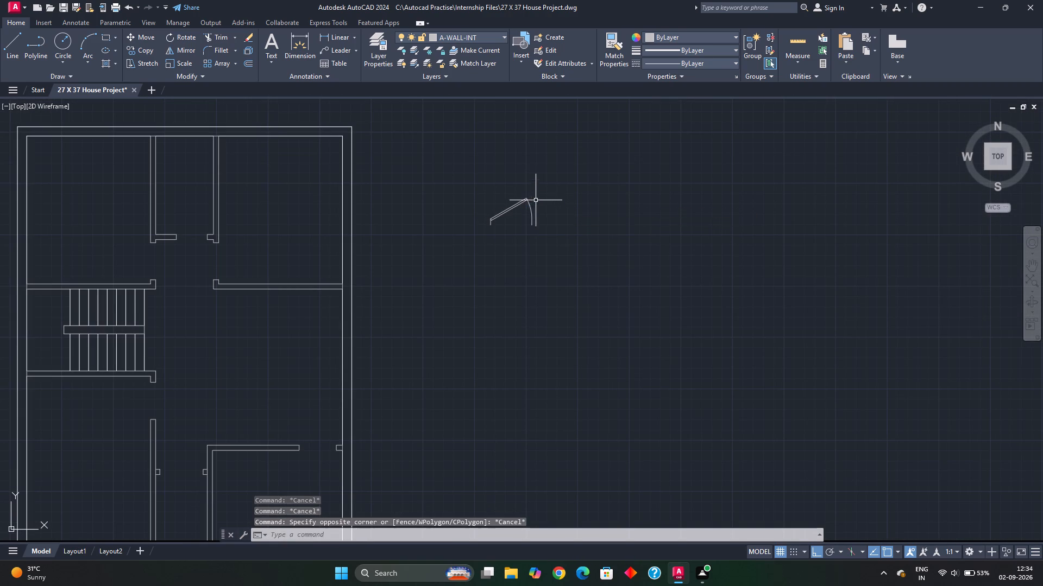
{"action": "left_click", "coordinate": [506, 211]}
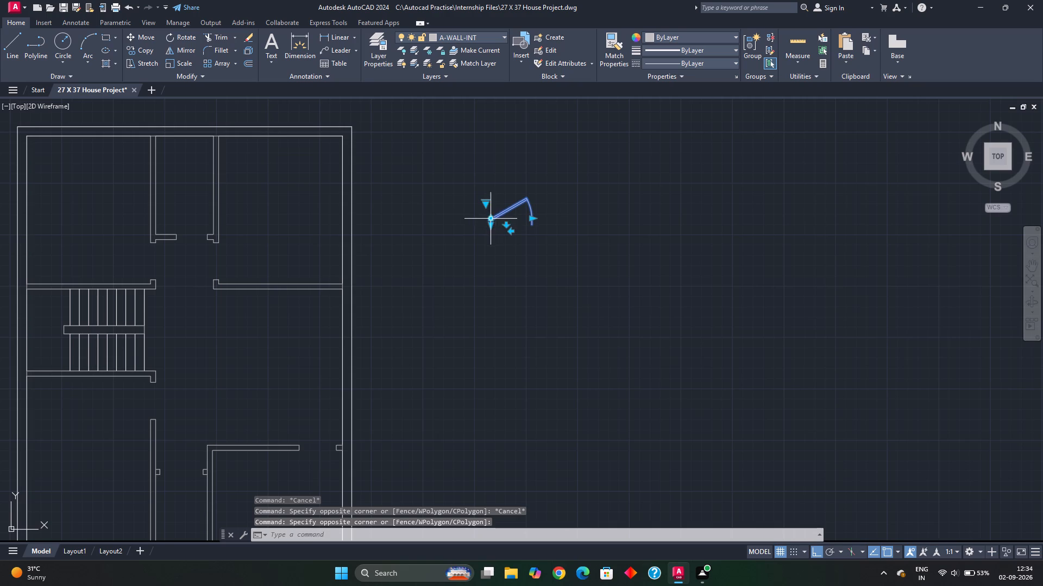
{"action": "left_click", "coordinate": [487, 206]}
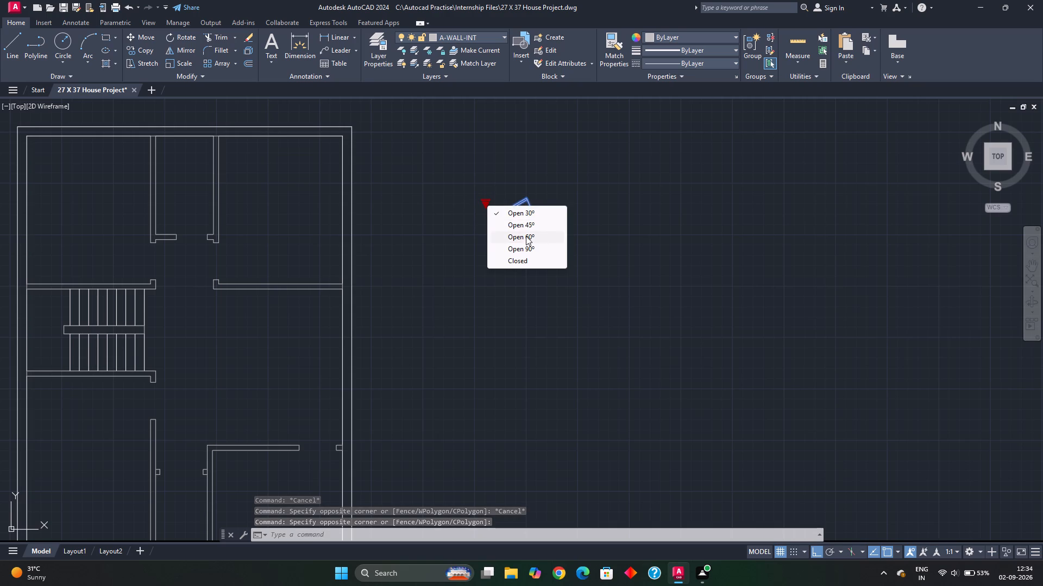
{"action": "left_click", "coordinate": [527, 249]}
{"action": "key", "text": "Escape"}
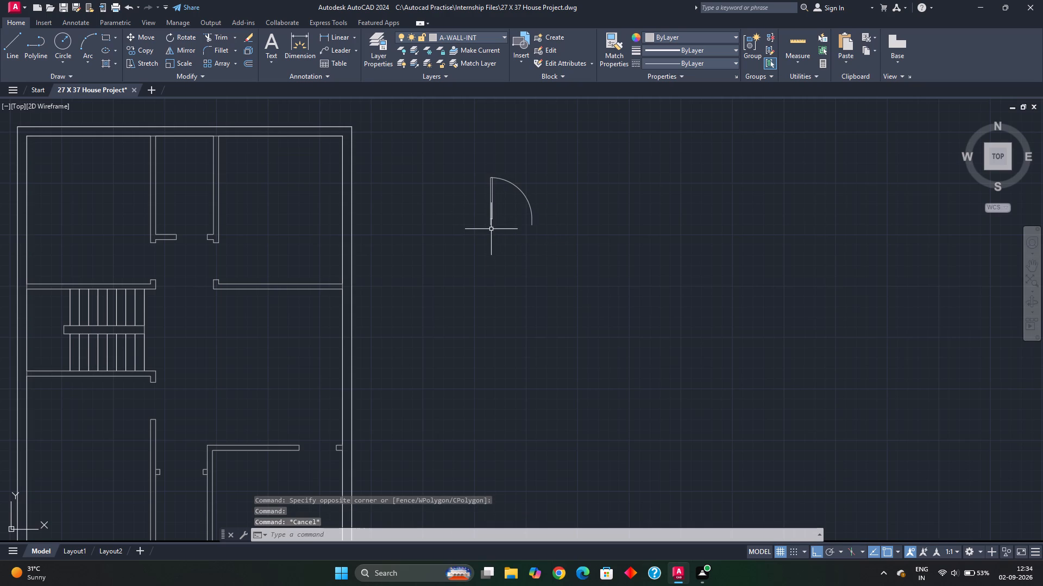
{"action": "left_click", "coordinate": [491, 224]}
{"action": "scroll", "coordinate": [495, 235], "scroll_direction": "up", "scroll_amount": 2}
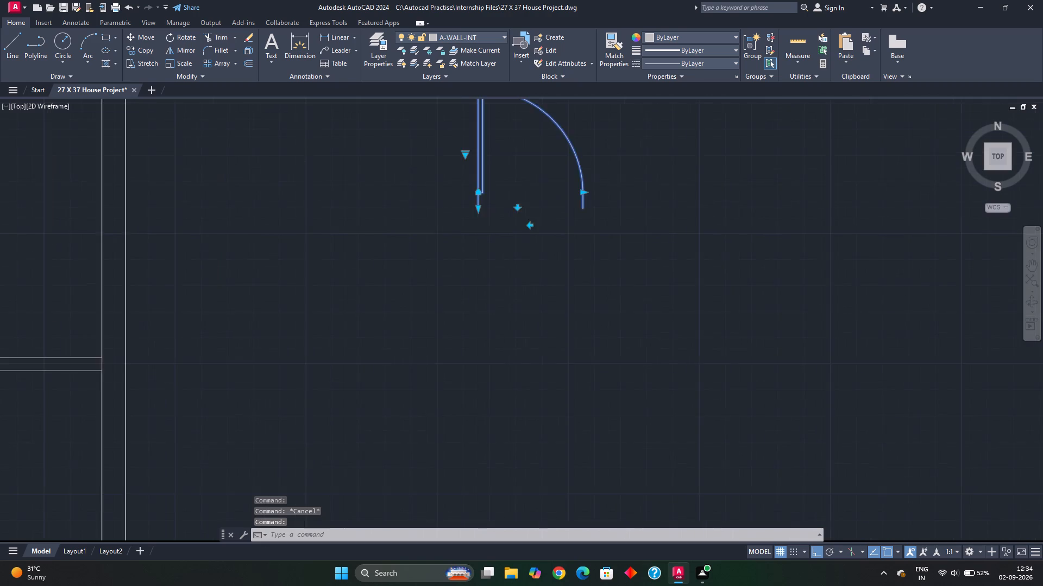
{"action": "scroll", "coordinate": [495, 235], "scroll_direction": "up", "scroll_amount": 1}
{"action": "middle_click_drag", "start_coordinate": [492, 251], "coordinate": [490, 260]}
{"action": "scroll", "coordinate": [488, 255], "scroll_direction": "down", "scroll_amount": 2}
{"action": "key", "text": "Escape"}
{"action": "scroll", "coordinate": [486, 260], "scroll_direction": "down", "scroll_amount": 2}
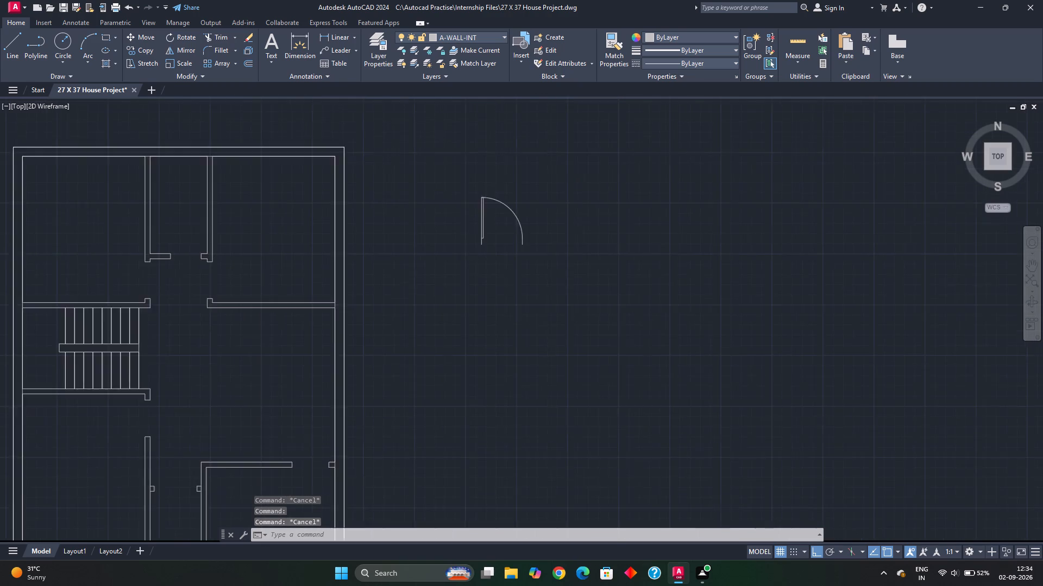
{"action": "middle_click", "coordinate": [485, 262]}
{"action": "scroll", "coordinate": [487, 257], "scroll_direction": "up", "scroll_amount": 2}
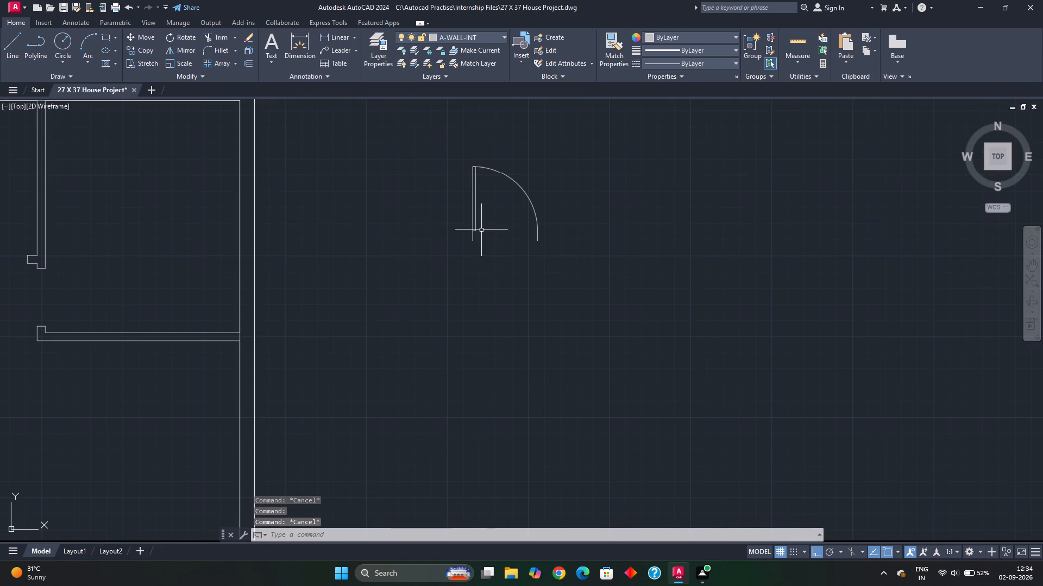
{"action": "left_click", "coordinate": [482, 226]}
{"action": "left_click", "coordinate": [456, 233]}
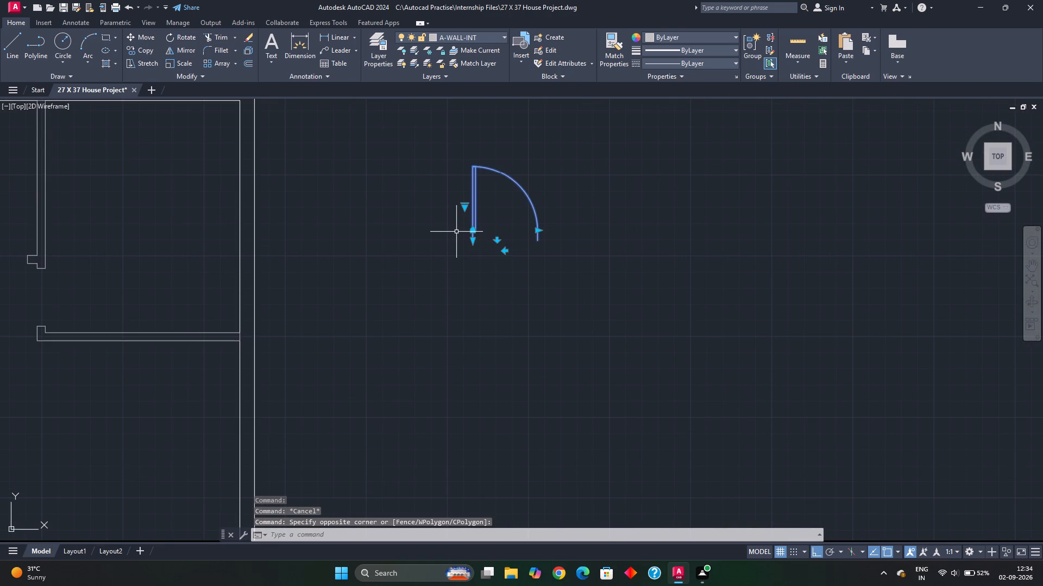
Draw a 3'6" horizontal reference line in the empty space just below the door block.
{"action": "key", "text": "l"}
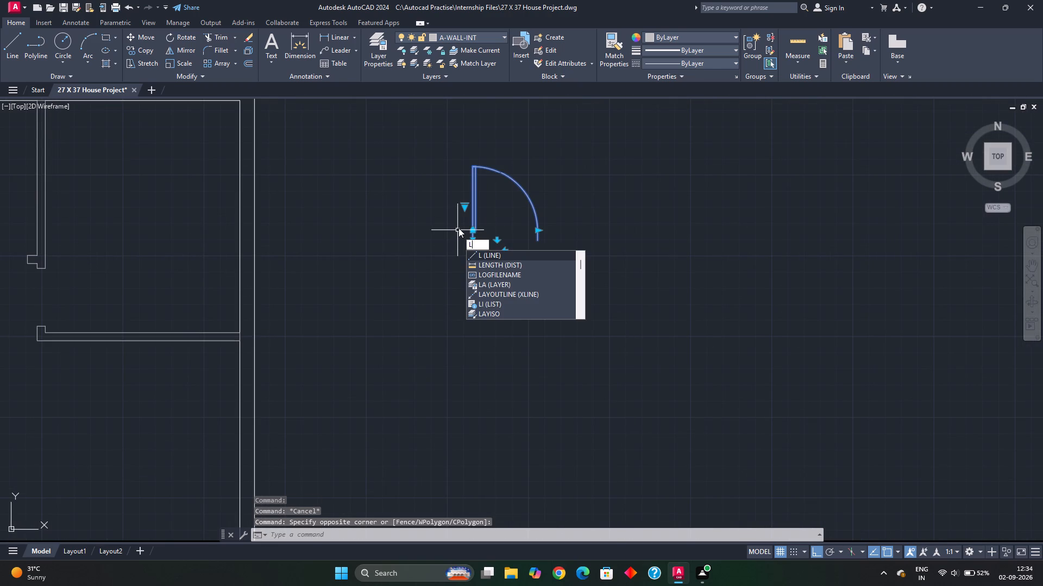
{"action": "key", "text": "space"}
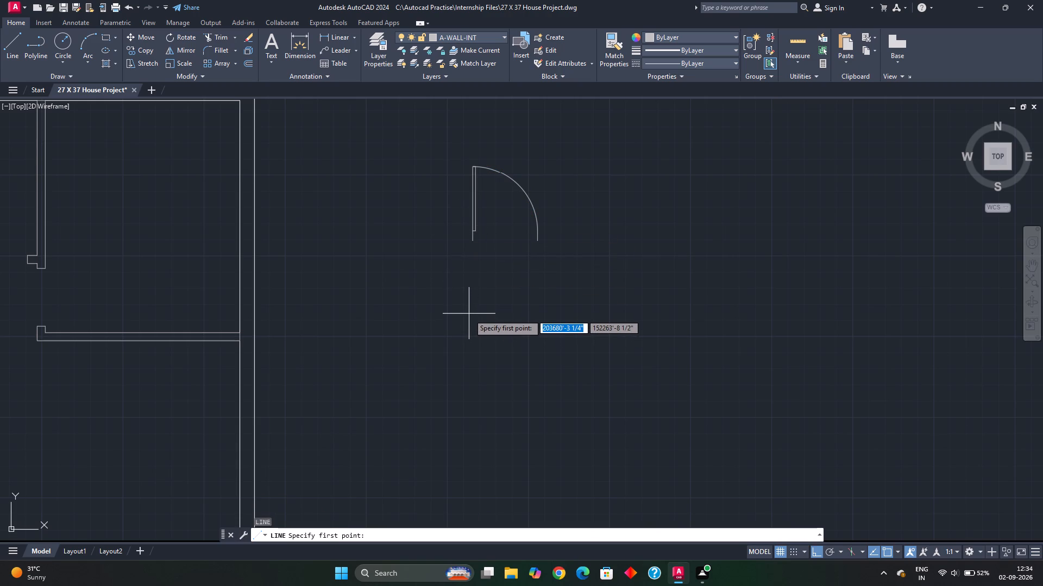
{"action": "left_click", "coordinate": [469, 314]}
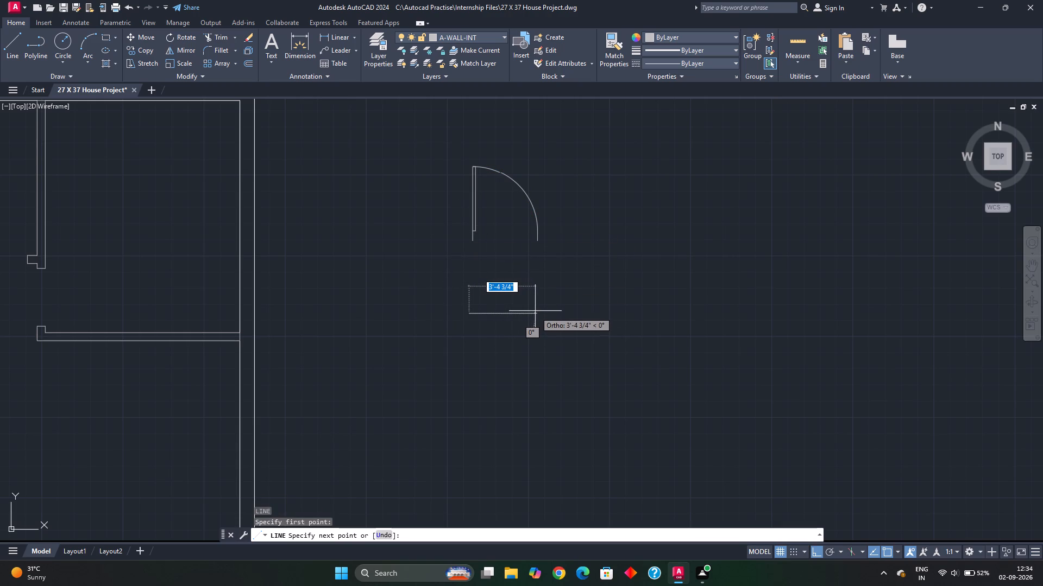
{"action": "key", "text": "3"}
{"action": "key", "text": "apostrophe"}
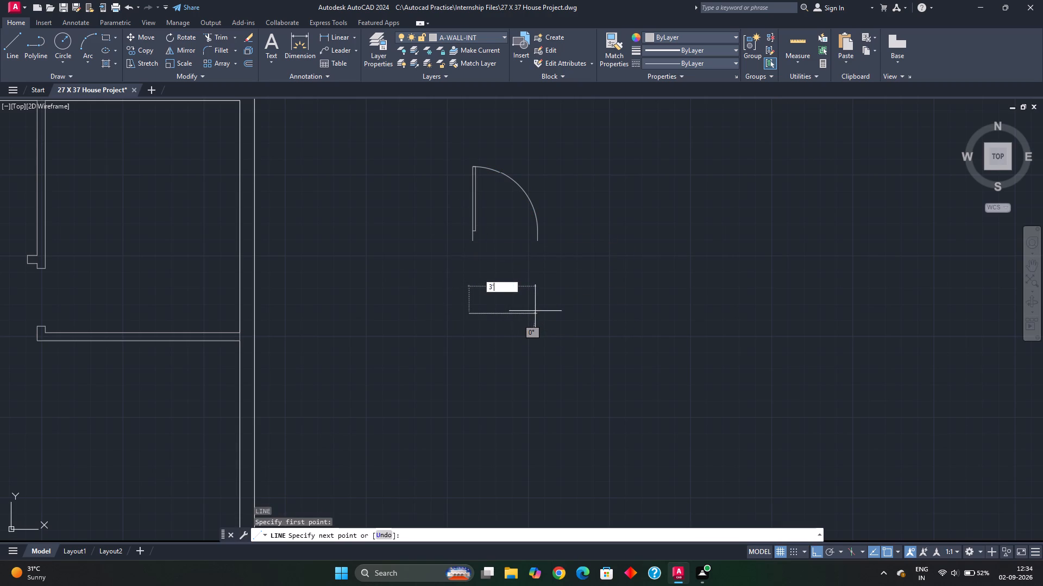
{"action": "key", "text": "6"}
{"action": "key", "text": "shift+quotedbl"}
{"action": "key", "text": "Return"}
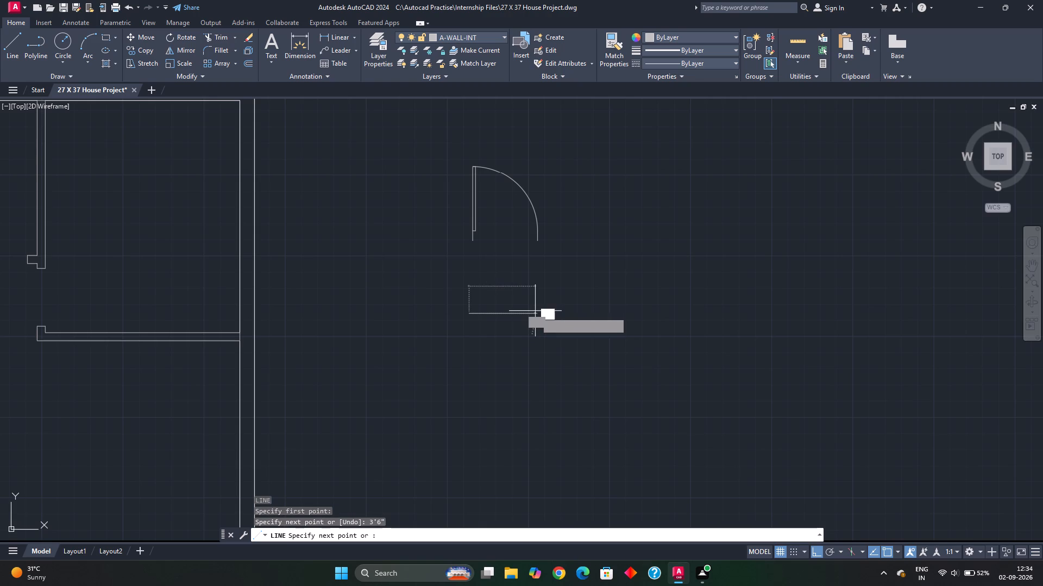
{"action": "key", "text": "Escape"}
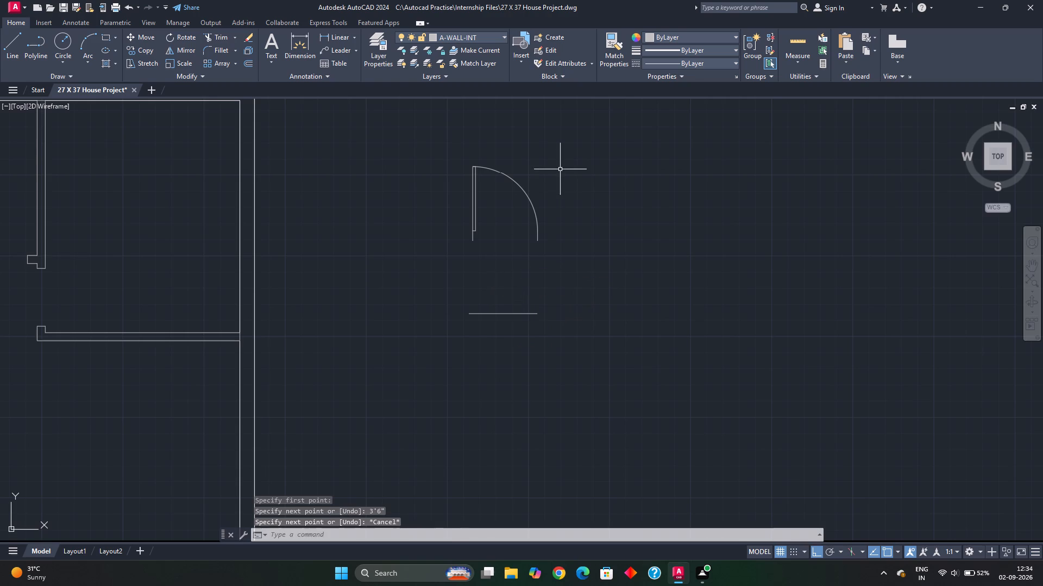
Copy the door block twice to the east in a row, using its lower hinge-side endpoint as base point.
{"action": "left_click", "coordinate": [560, 169]}
{"action": "left_click", "coordinate": [436, 213]}
{"action": "key", "text": "c"}
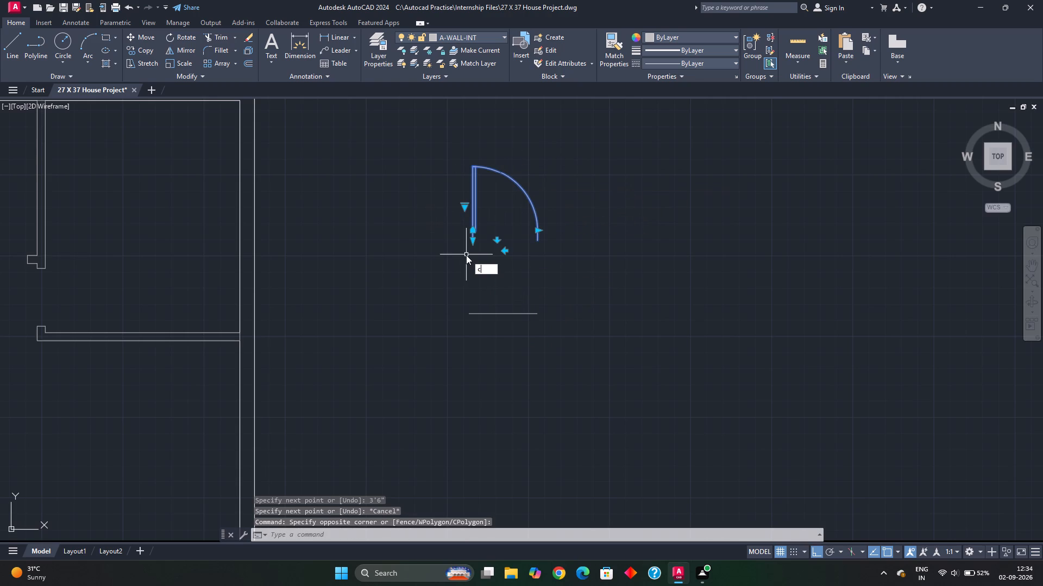
{"action": "key", "text": "o"}
{"action": "key", "text": "Return"}
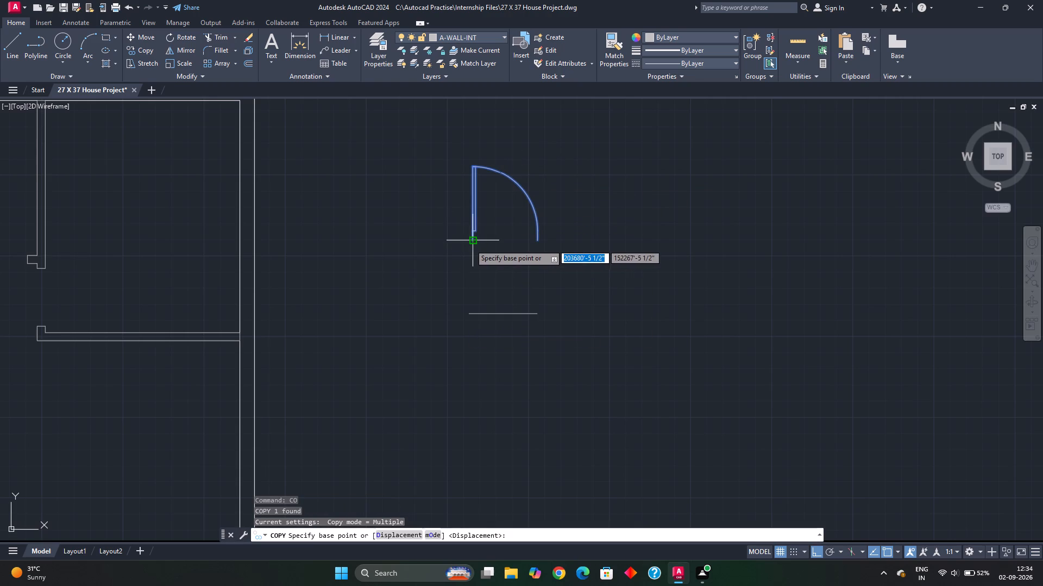
{"action": "left_click", "coordinate": [473, 243]}
{"action": "left_click", "coordinate": [582, 246]}
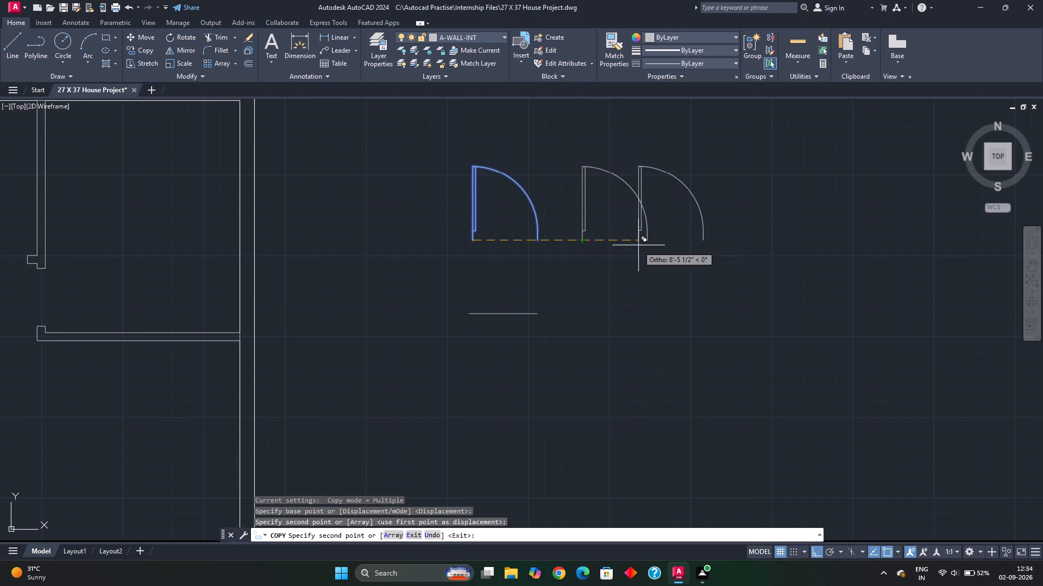
{"action": "left_click", "coordinate": [690, 250]}
{"action": "key", "text": "grave"}
{"action": "key", "text": "grave"}
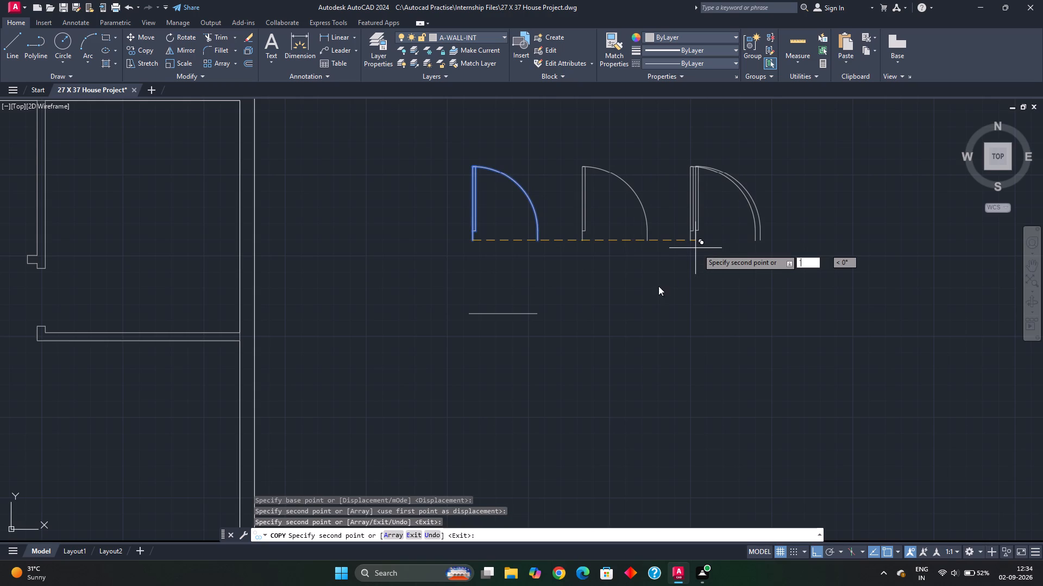
{"action": "key", "text": "Escape"}
{"action": "key", "text": "Escape"}
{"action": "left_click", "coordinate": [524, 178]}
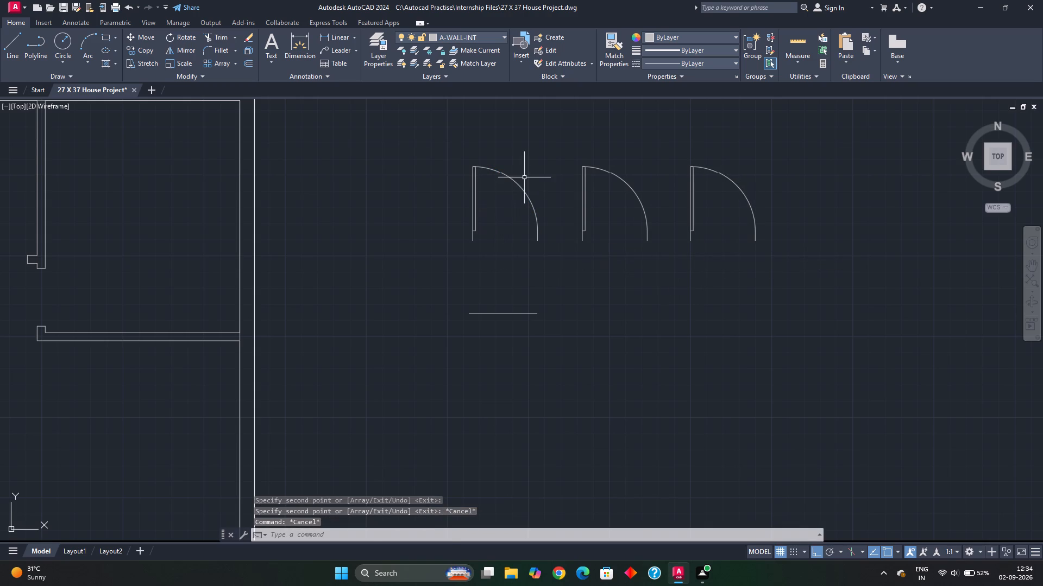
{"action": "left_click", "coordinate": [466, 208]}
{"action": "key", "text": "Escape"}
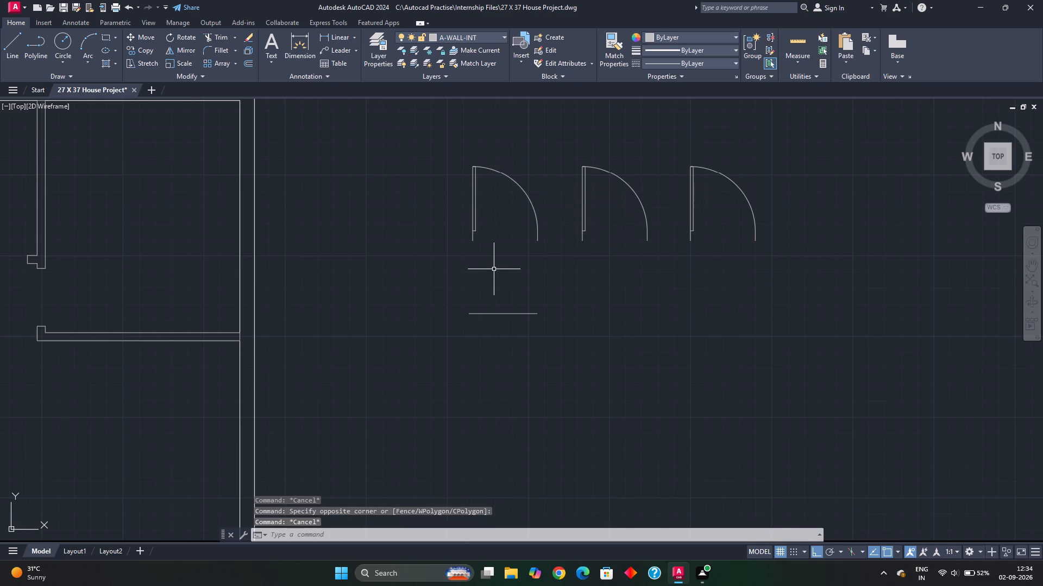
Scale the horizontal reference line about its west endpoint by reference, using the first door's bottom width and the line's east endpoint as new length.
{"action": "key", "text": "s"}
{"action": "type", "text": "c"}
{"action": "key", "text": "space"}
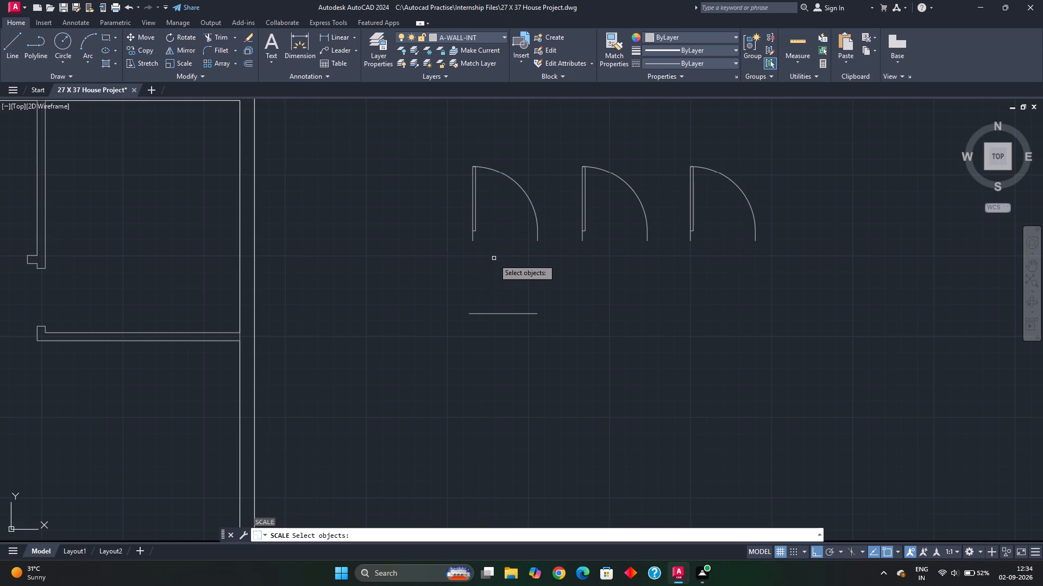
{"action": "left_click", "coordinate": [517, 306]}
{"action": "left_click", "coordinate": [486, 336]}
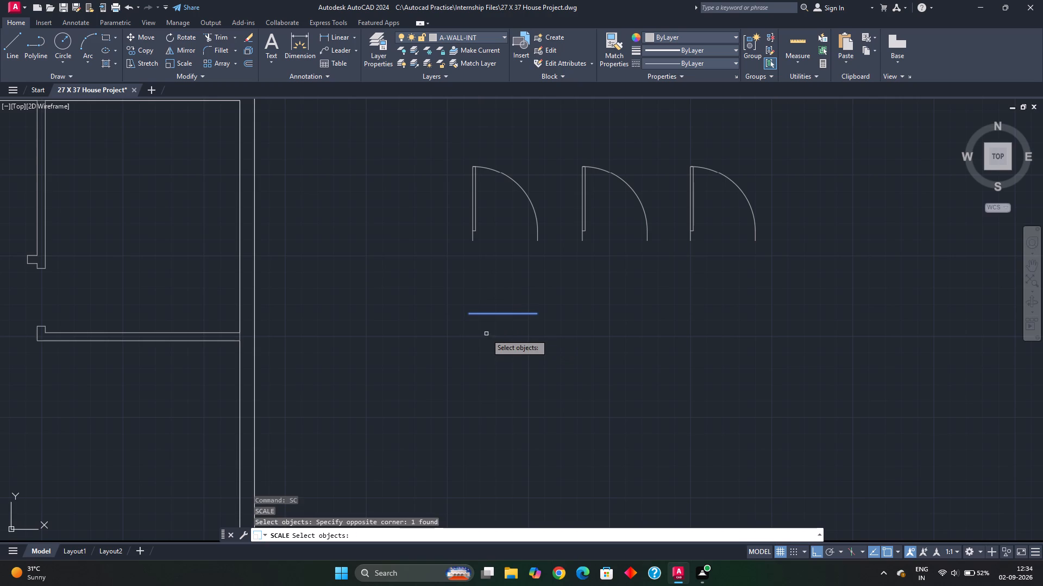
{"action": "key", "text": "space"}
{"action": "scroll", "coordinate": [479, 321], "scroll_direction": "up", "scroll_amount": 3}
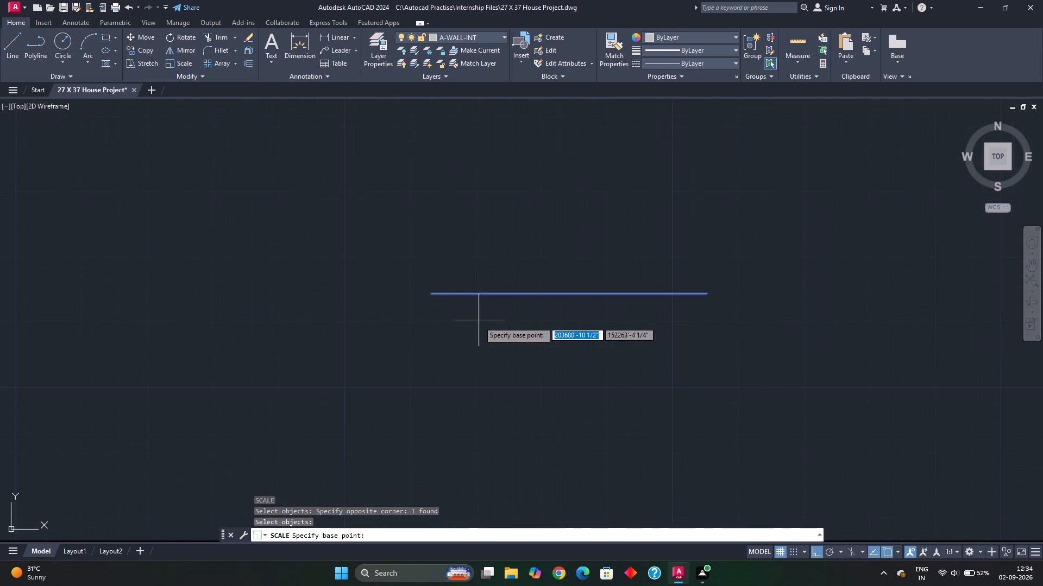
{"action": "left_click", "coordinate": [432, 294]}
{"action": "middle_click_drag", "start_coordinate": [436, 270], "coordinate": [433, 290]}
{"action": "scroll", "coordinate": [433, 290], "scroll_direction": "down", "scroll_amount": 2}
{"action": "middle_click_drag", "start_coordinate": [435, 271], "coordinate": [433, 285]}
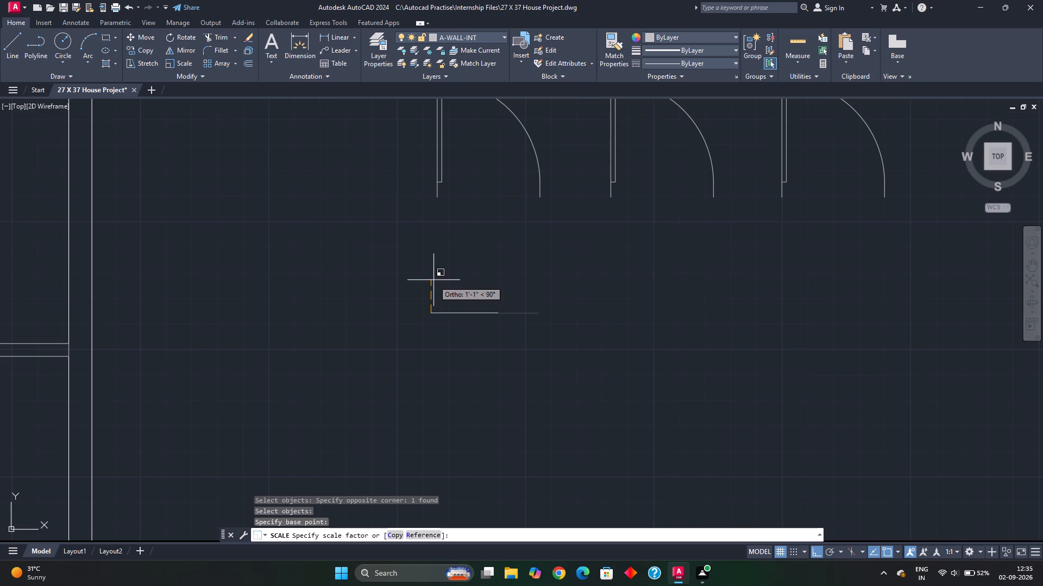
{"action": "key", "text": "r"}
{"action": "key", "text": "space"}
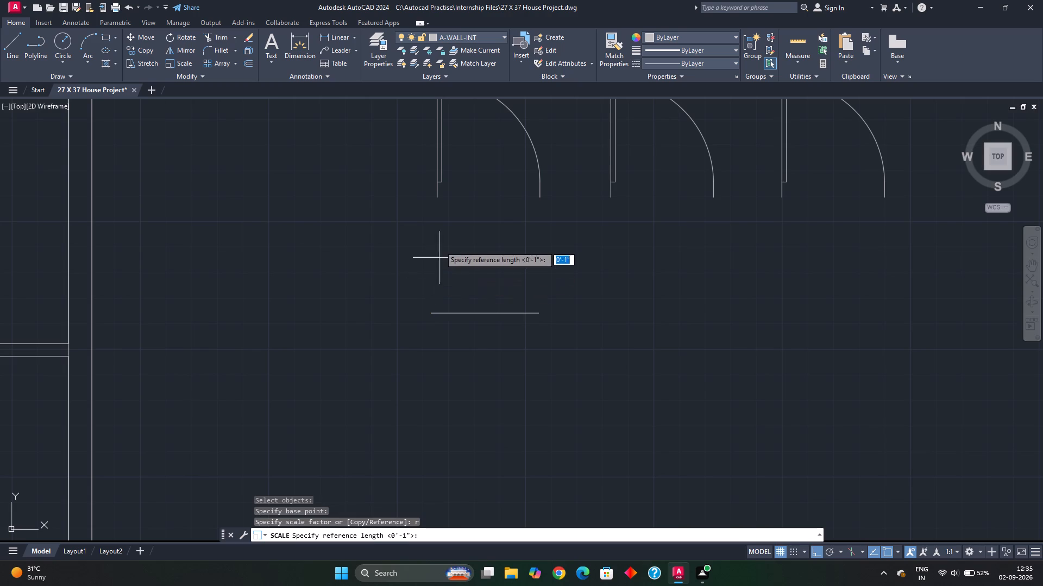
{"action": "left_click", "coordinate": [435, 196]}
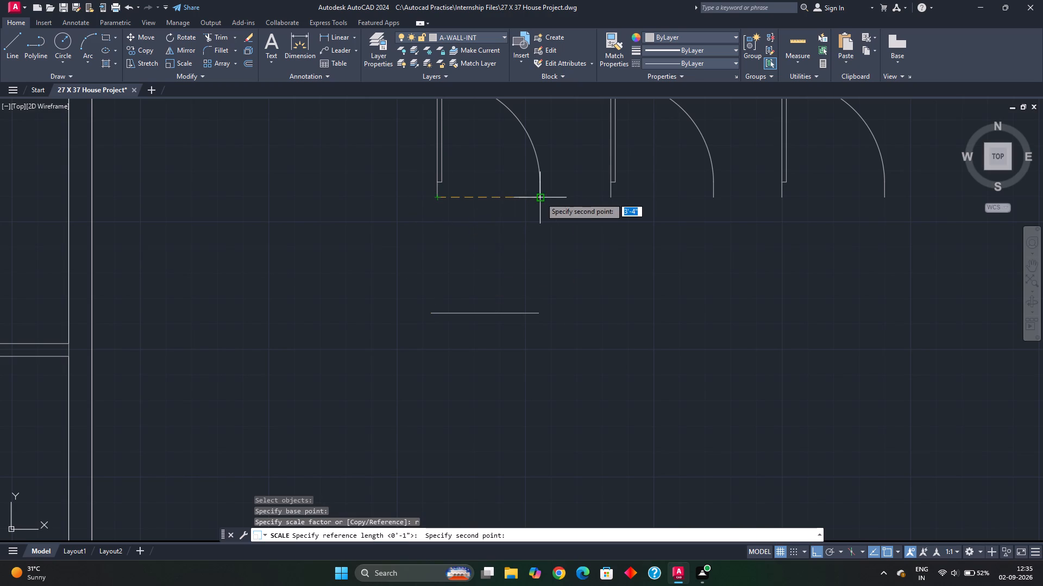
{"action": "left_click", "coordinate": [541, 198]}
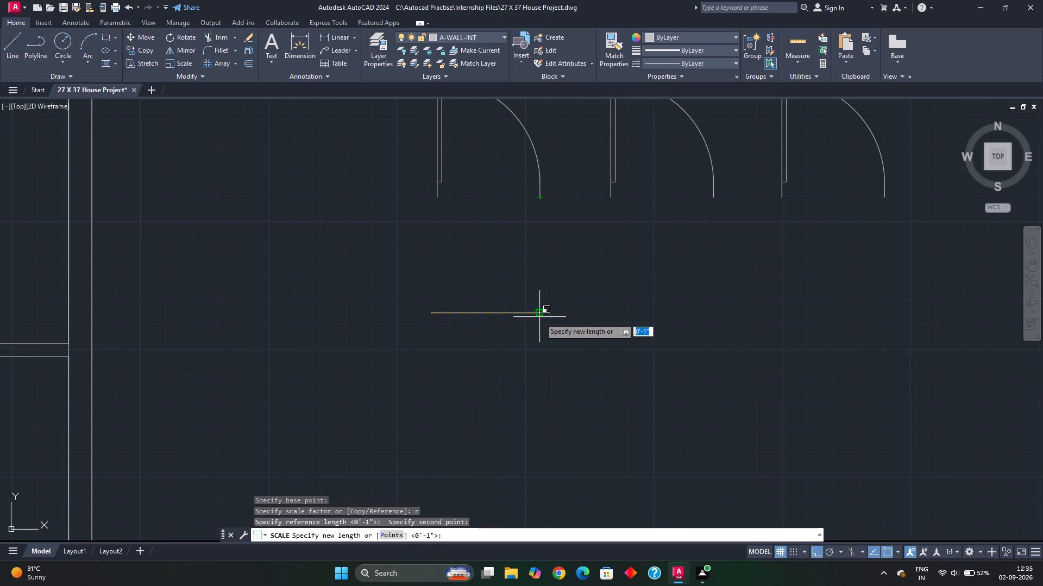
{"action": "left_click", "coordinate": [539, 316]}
Quick-measure the first door block's width and the length of the reference line below it.
{"action": "middle_click_drag", "start_coordinate": [524, 215], "coordinate": [517, 287]}
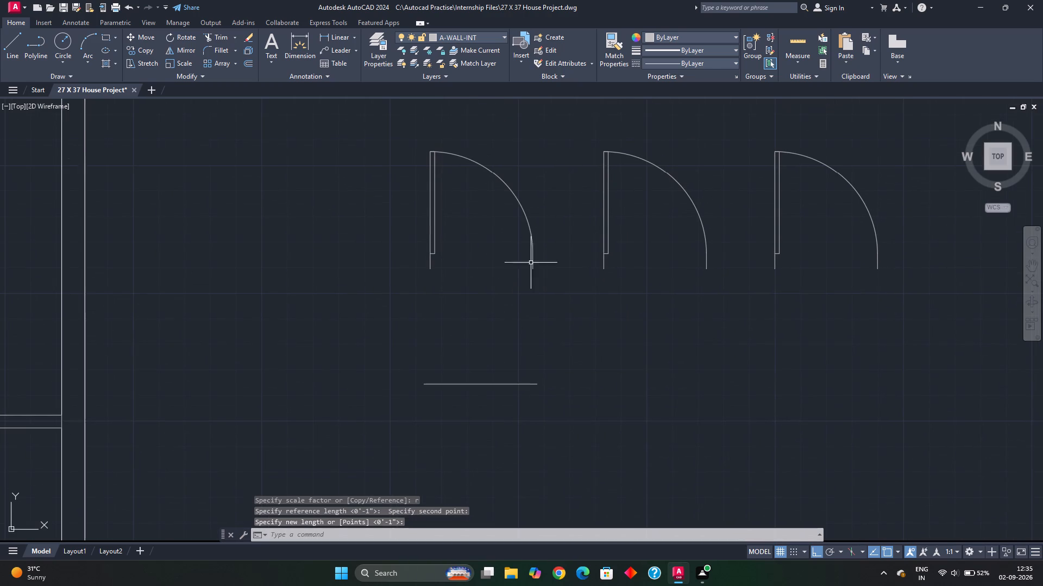
{"action": "left_click", "coordinate": [797, 43]}
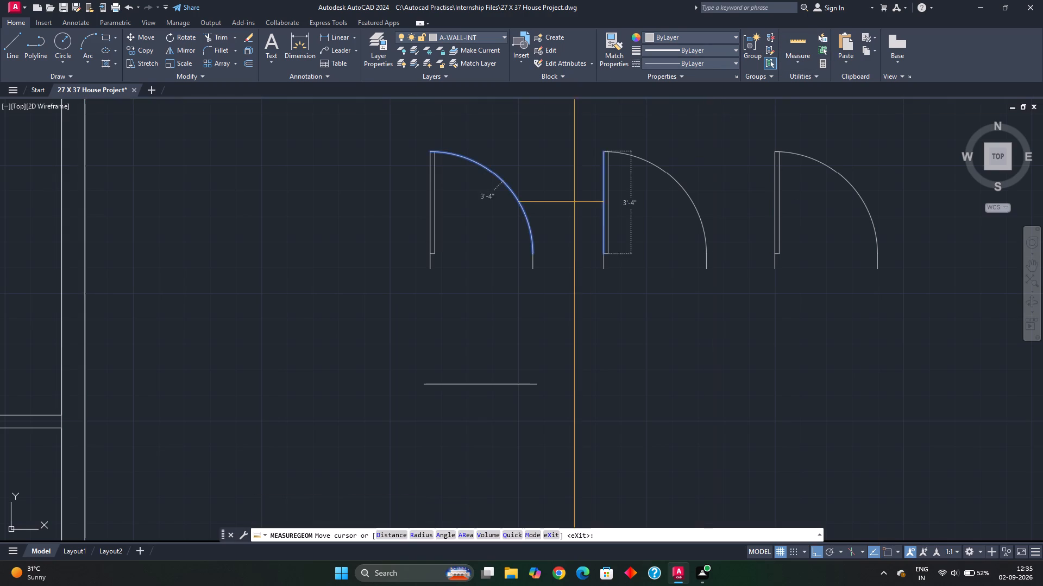
{"action": "scroll", "coordinate": [490, 259], "scroll_direction": "up", "scroll_amount": 2}
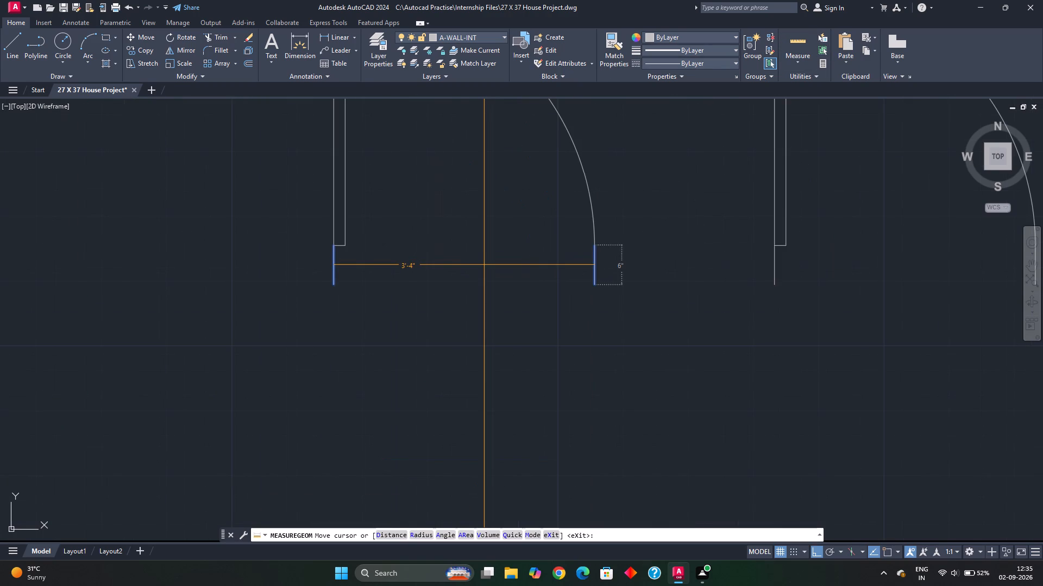
{"action": "scroll", "coordinate": [484, 267], "scroll_direction": "down", "scroll_amount": 1}
{"action": "middle_click_drag", "start_coordinate": [484, 268], "coordinate": [484, 216]}
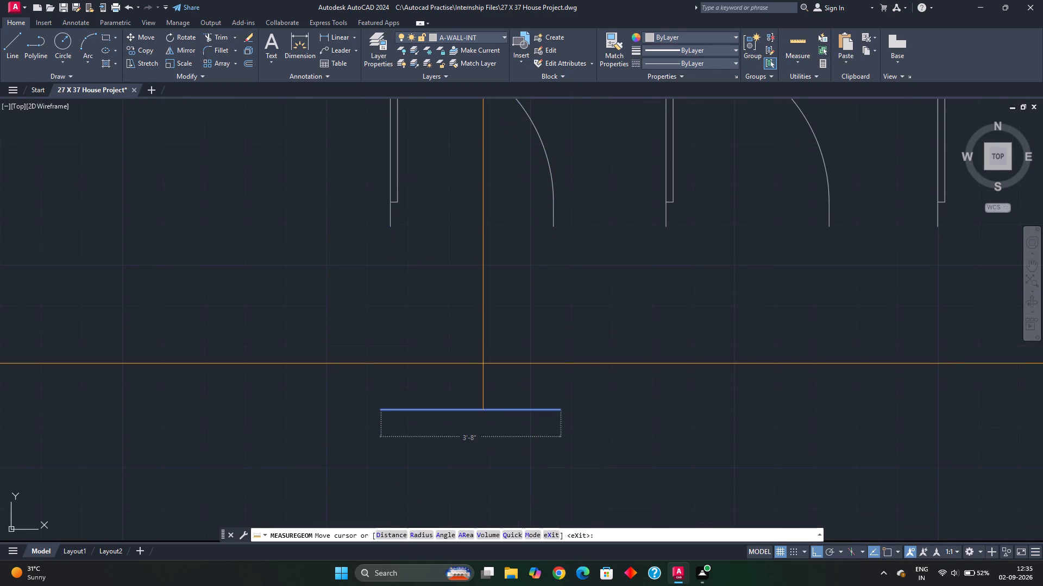
{"action": "key", "text": "Escape"}
{"action": "key", "text": "Escape"}
Erase the horizontal reference line below the first door block.
{"action": "left_click", "coordinate": [489, 403]}
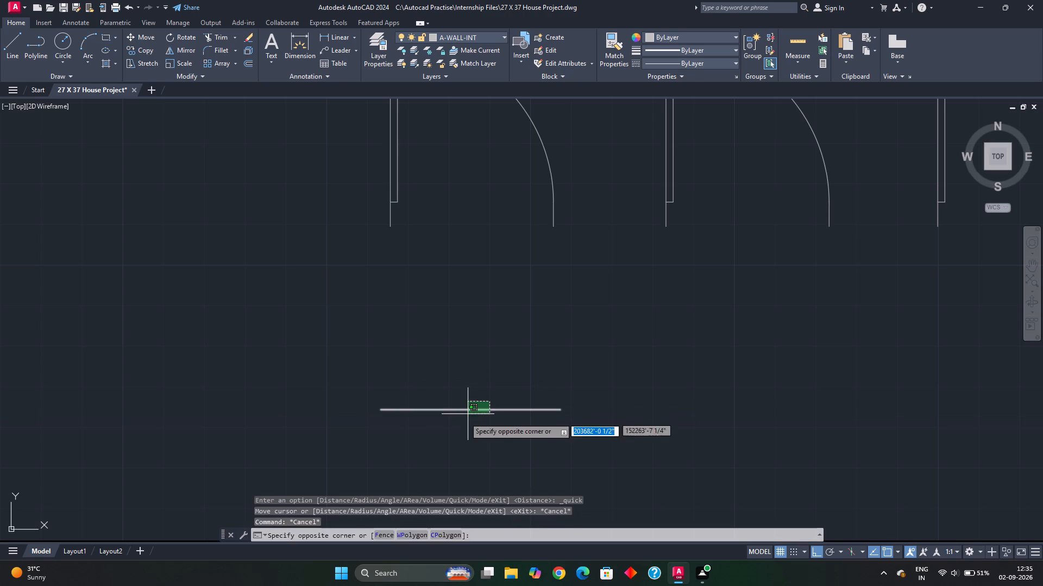
{"action": "left_click", "coordinate": [462, 420]}
{"action": "key", "text": "Delete"}
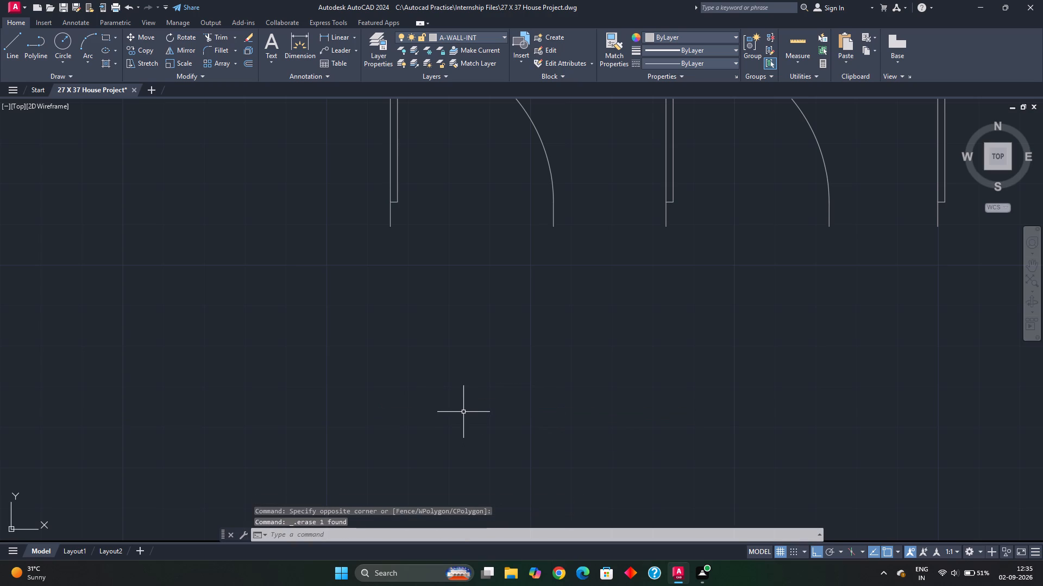
Draw a 3'6" horizontal reference line below the first door block, leaving no extra vertical segment at its east end.
{"action": "key", "text": "l"}
{"action": "key", "text": "Return"}
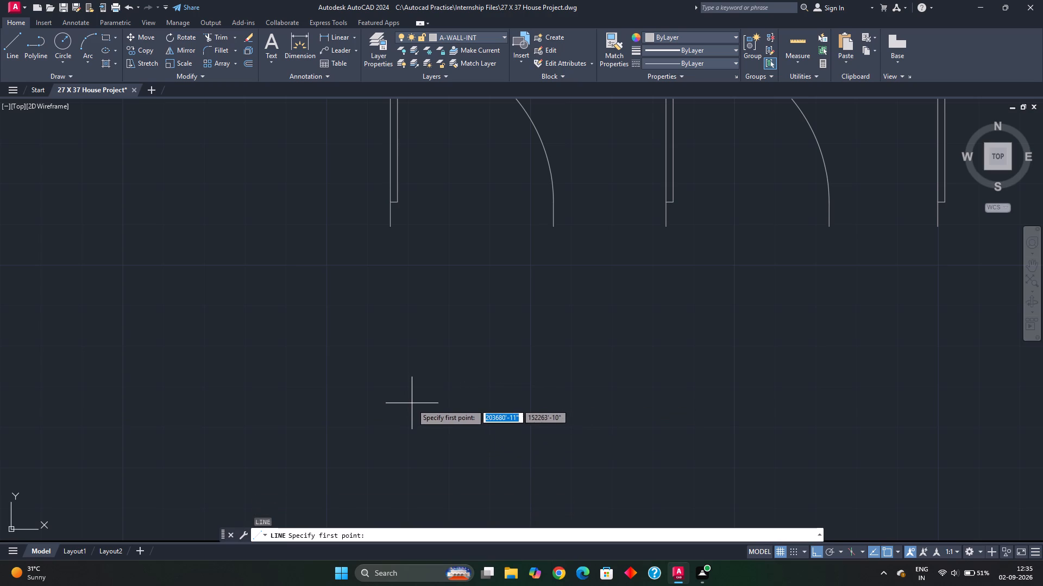
{"action": "left_click", "coordinate": [410, 402]}
{"action": "key", "text": "3"}
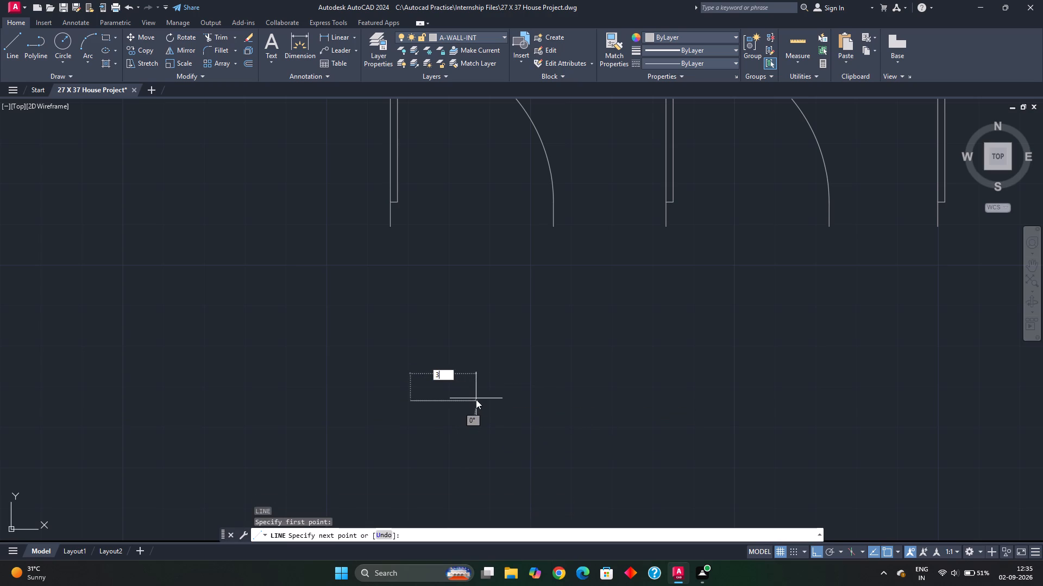
{"action": "key", "text": "apostrophe"}
{"action": "key", "text": "6"}
{"action": "key", "text": "shift+quotedbl"}
{"action": "key", "text": "Return"}
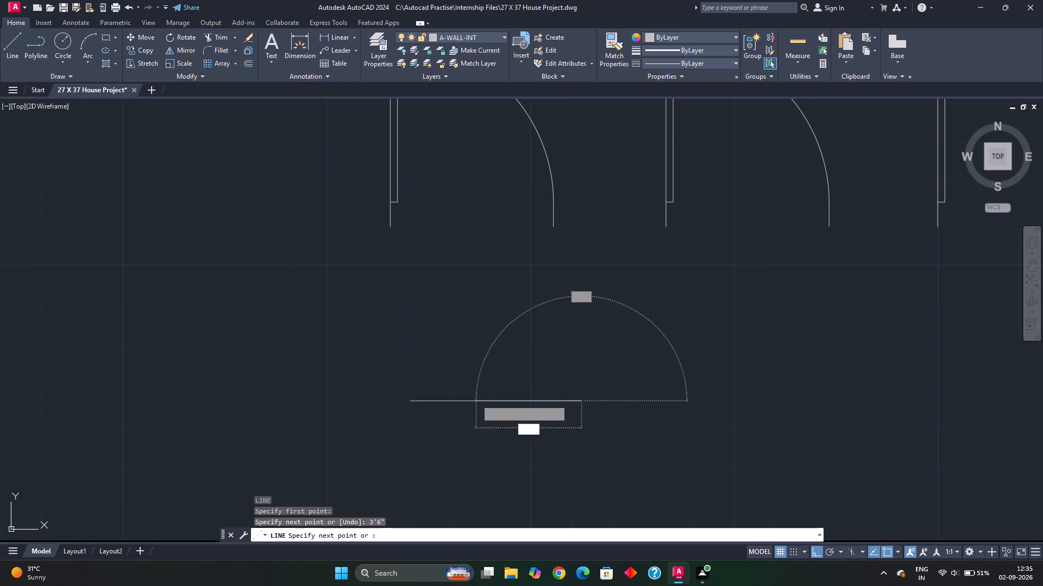
{"action": "left_click", "coordinate": [594, 373]}
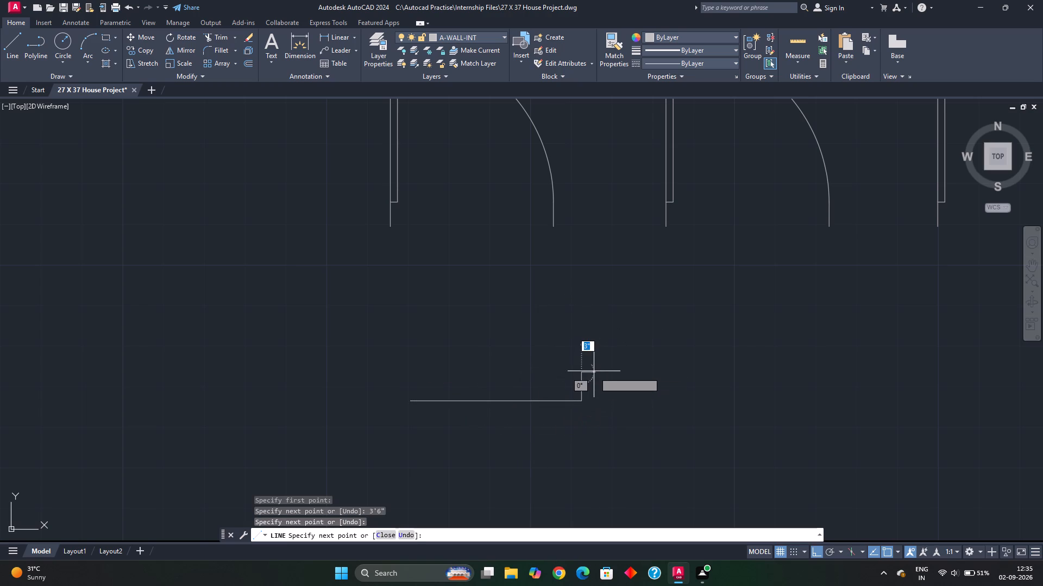
{"action": "key", "text": "Escape"}
{"action": "key", "text": "Escape"}
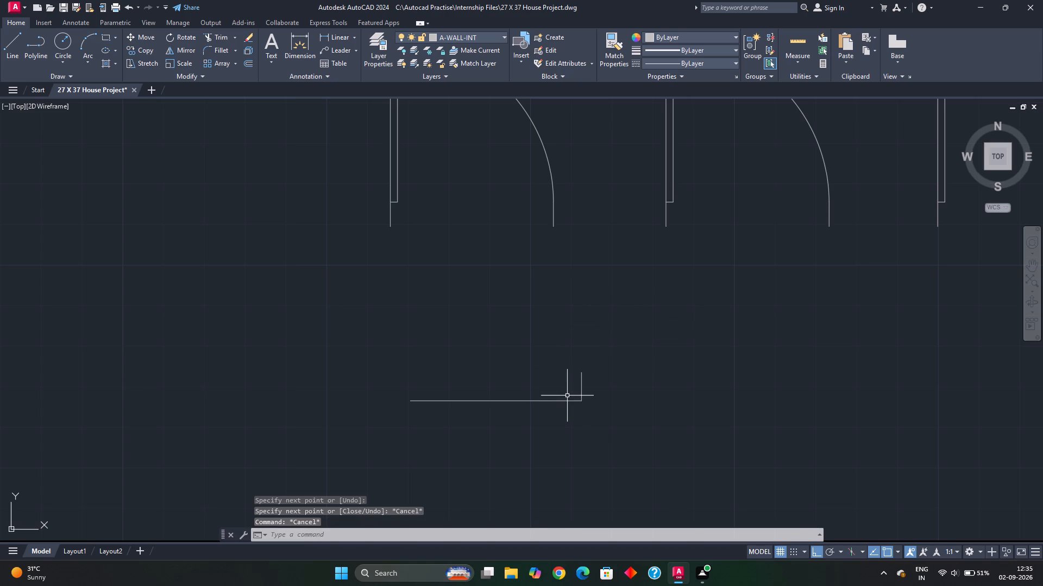
{"action": "left_click", "coordinate": [581, 385]}
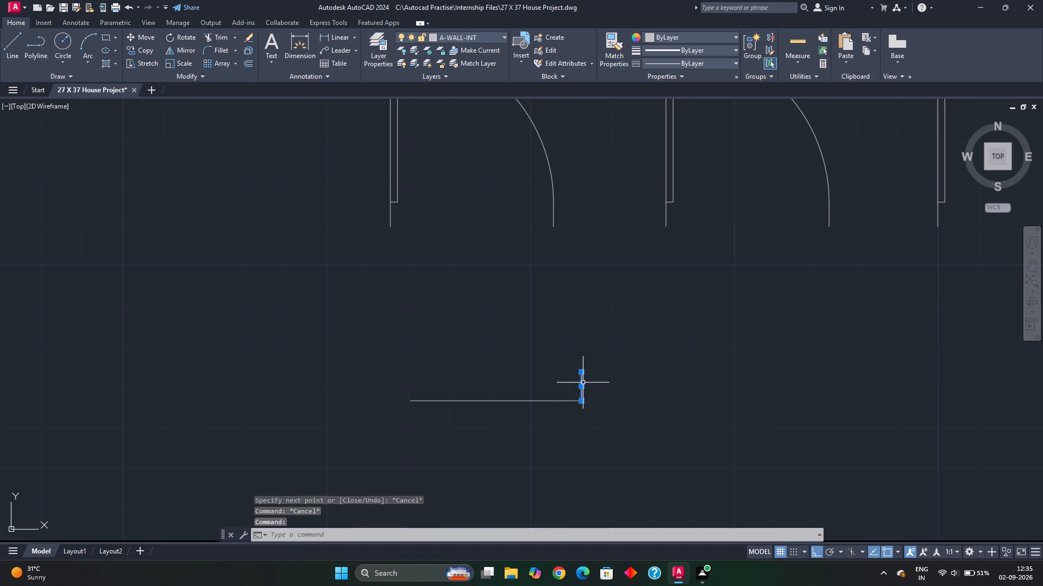
{"action": "key", "text": "Delete"}
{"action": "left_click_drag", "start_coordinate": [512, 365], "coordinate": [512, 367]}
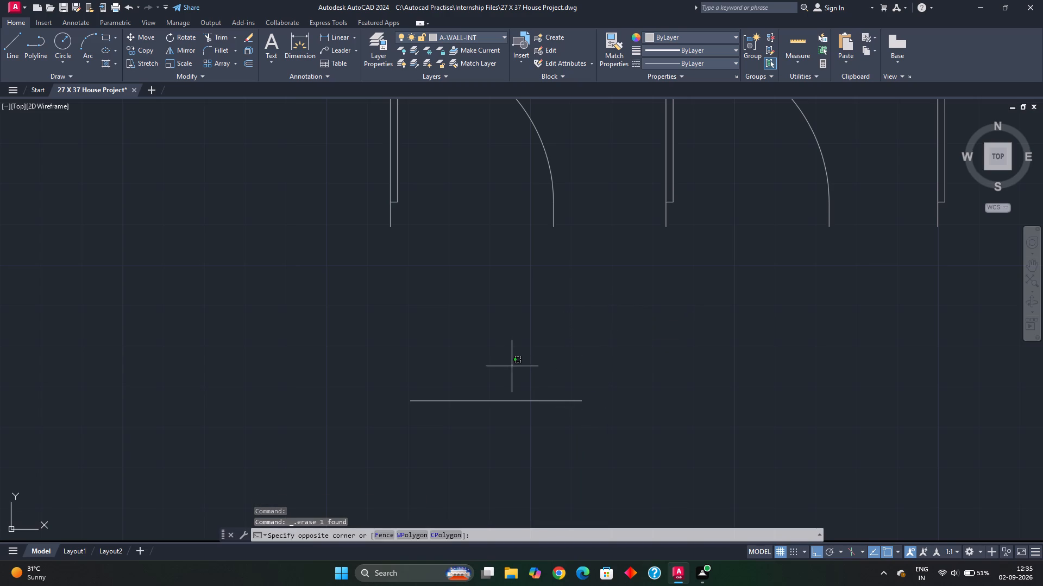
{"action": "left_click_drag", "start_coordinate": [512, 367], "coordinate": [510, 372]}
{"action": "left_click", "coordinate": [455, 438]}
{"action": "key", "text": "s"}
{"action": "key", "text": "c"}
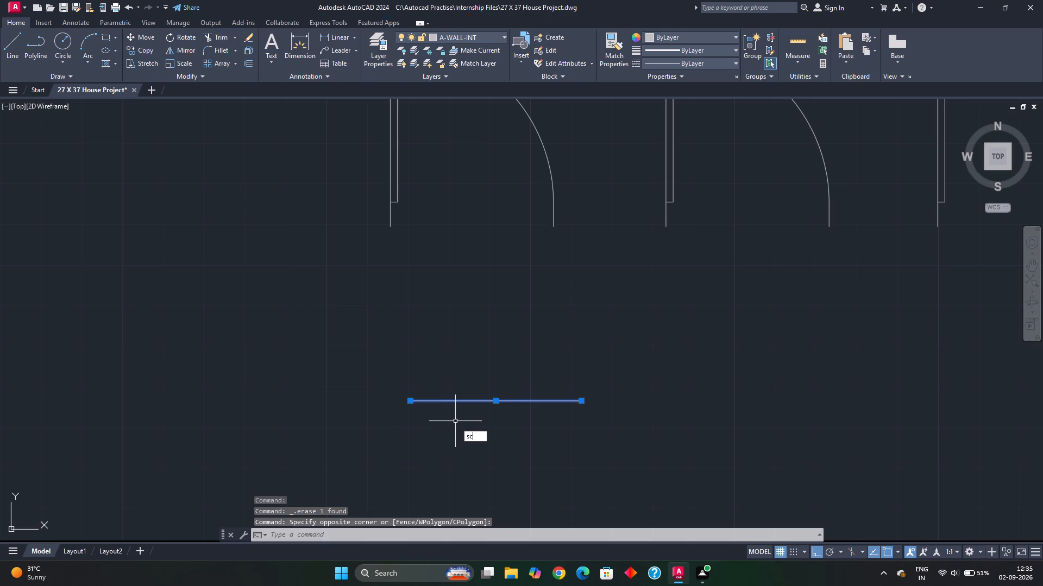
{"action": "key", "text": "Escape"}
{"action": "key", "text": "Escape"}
Scale the first door block by reference from its bottom width to the 3'6" line's length, with the line's west endpoint as base point.
{"action": "left_click", "coordinate": [404, 128]}
{"action": "left_click", "coordinate": [351, 195]}
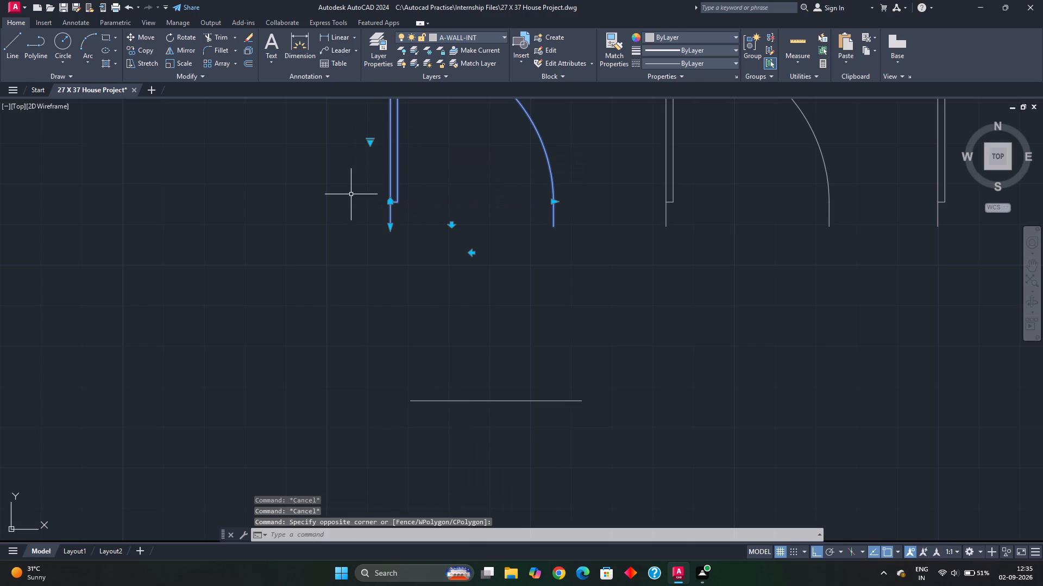
{"action": "type", "text": "sc"}
{"action": "left_click", "coordinate": [397, 222]}
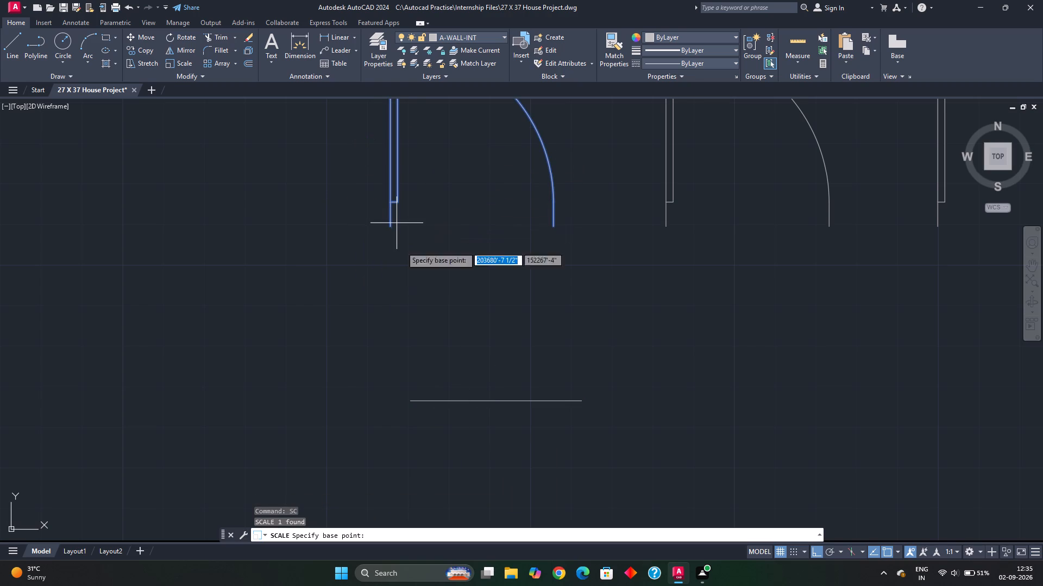
{"action": "left_click", "coordinate": [409, 402]}
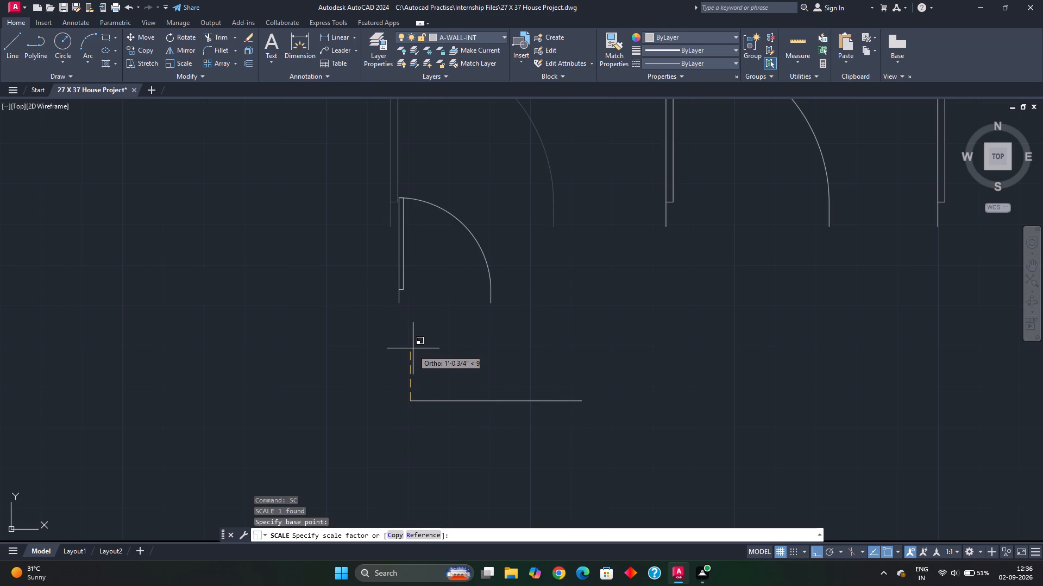
{"action": "key", "text": "r"}
{"action": "key", "text": "space"}
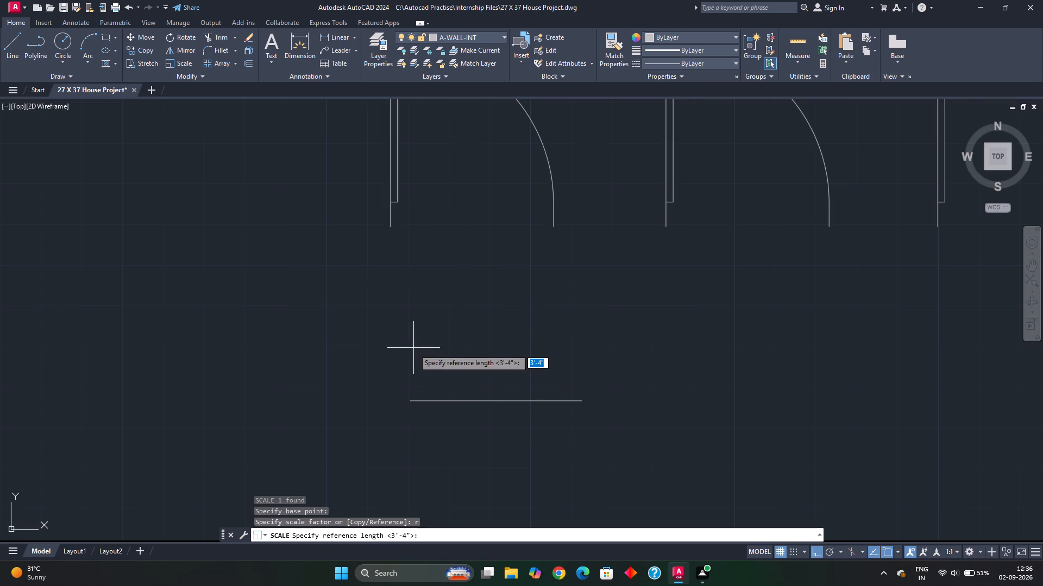
{"action": "left_click", "coordinate": [392, 224]}
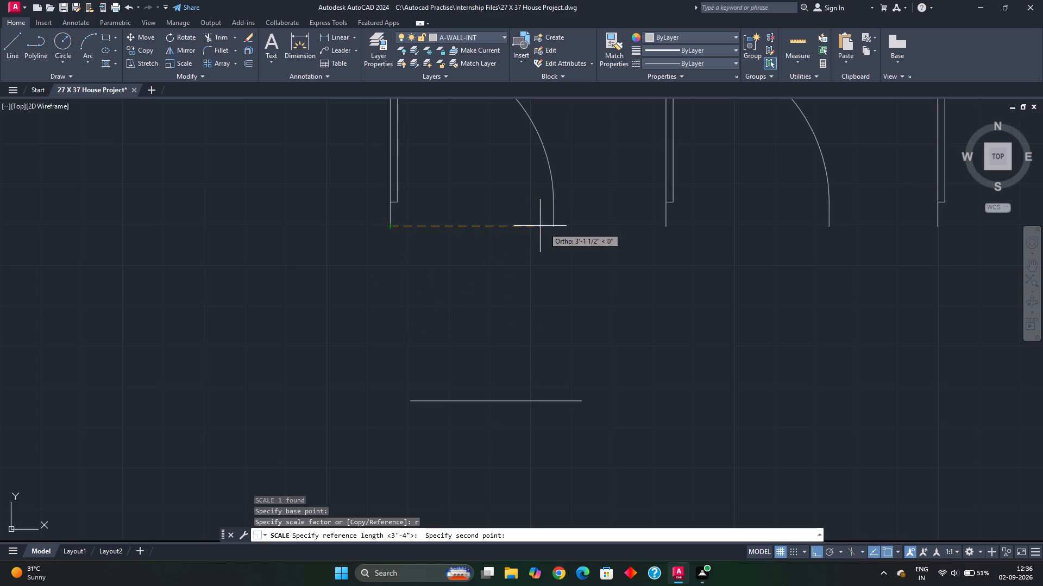
{"action": "left_click_drag", "start_coordinate": [554, 227], "coordinate": [554, 232]}
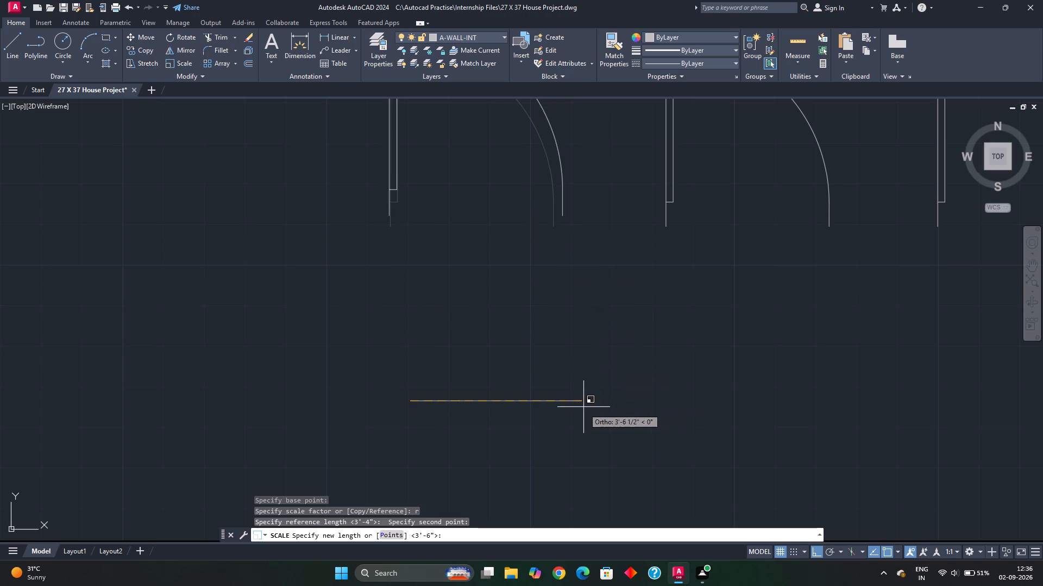
{"action": "left_click", "coordinate": [581, 402]}
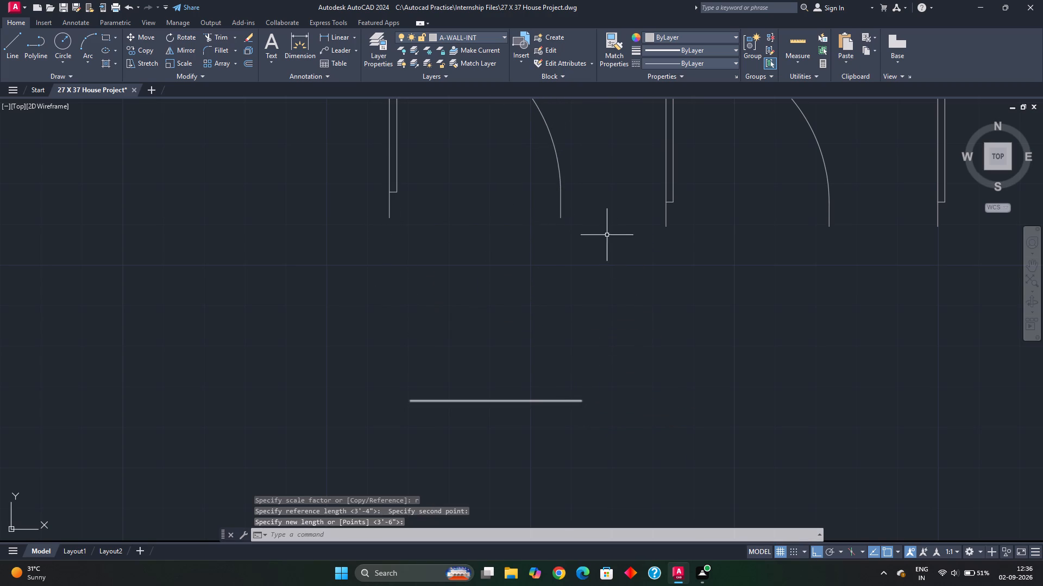
Quick-measure the width of the scaled first door block.
{"action": "middle_click_drag", "start_coordinate": [592, 233], "coordinate": [583, 319]}
{"action": "left_click", "coordinate": [798, 43]}
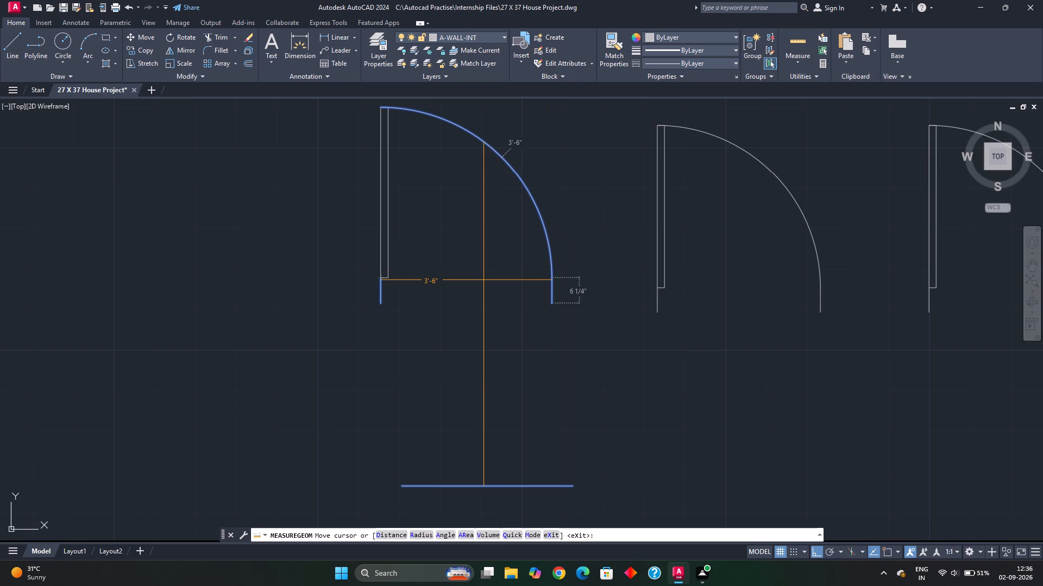
{"action": "key", "text": "Escape"}
Move the first door block to the A-DOOR layer.
{"action": "left_click_drag", "start_coordinate": [532, 125], "coordinate": [520, 132]}
{"action": "left_click", "coordinate": [337, 191]}
{"action": "left_click", "coordinate": [492, 36]}
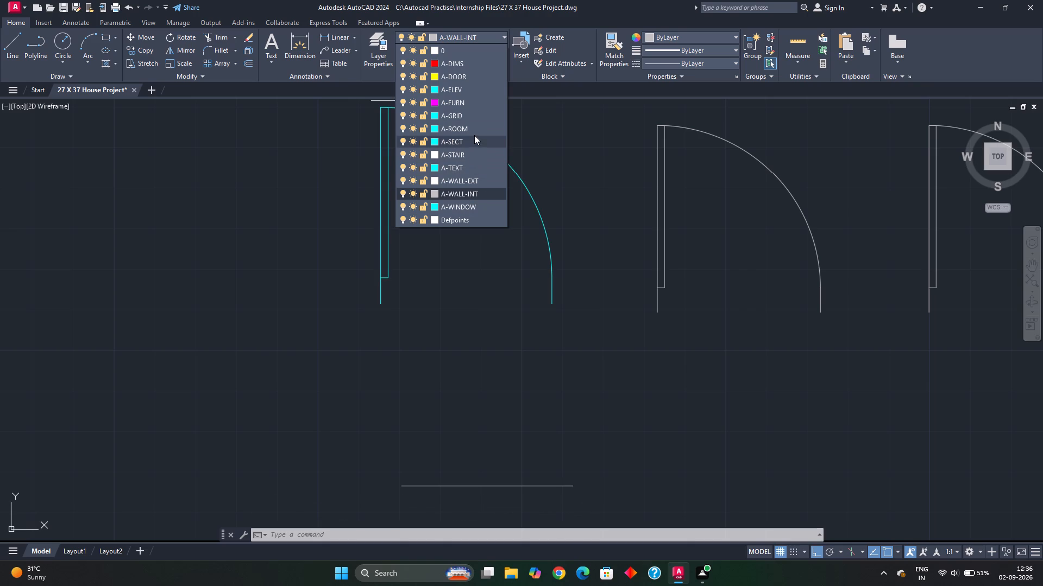
{"action": "left_click", "coordinate": [472, 74]}
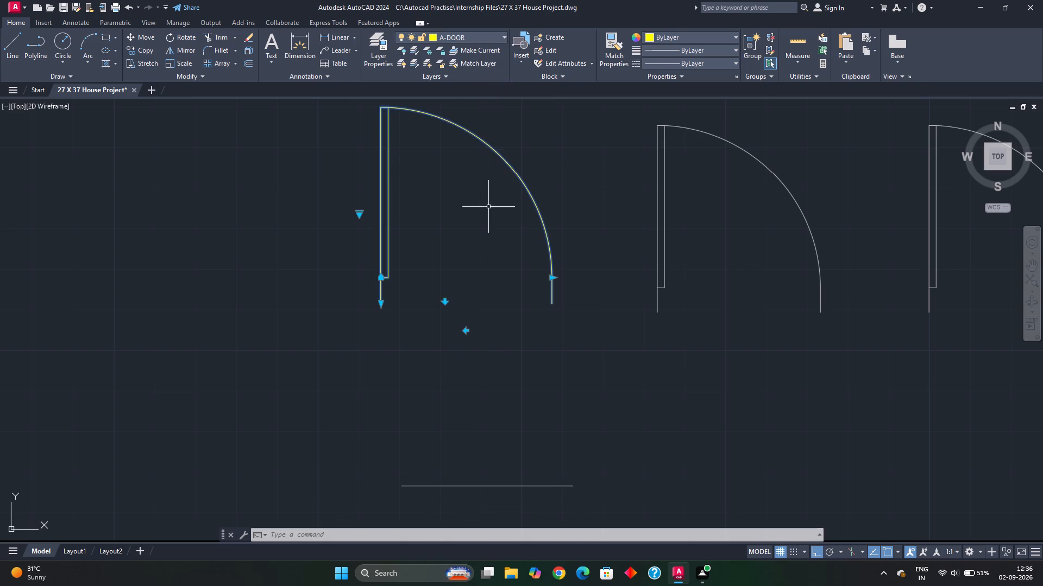
{"action": "scroll", "coordinate": [483, 252], "scroll_direction": "down", "scroll_amount": 2}
{"action": "key", "text": "Escape"}
{"action": "middle_click_drag", "start_coordinate": [483, 265], "coordinate": [479, 275]}
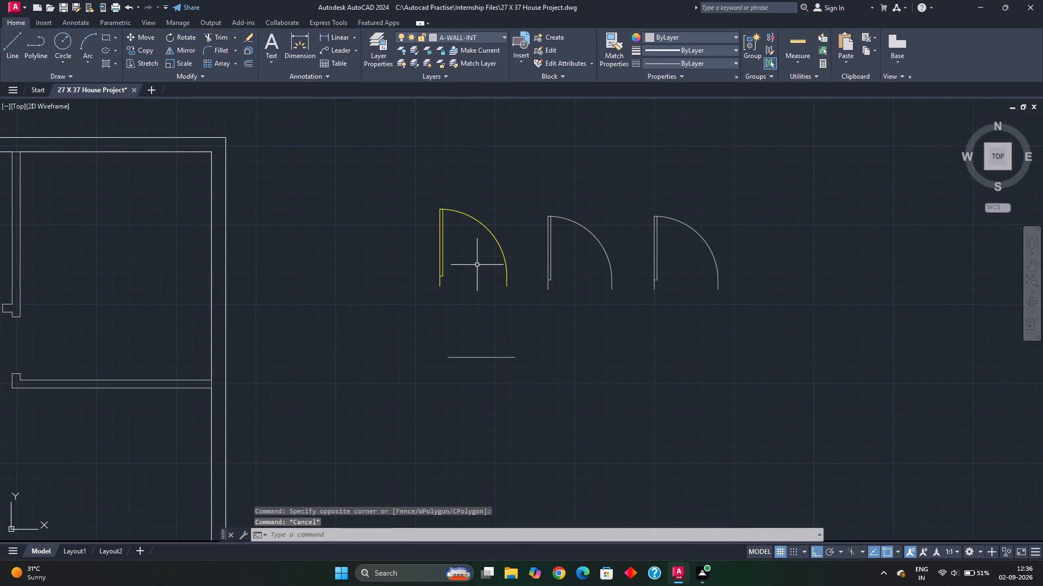
Erase the 3'6" reference line below the first door block.
{"action": "left_click", "coordinate": [487, 358]}
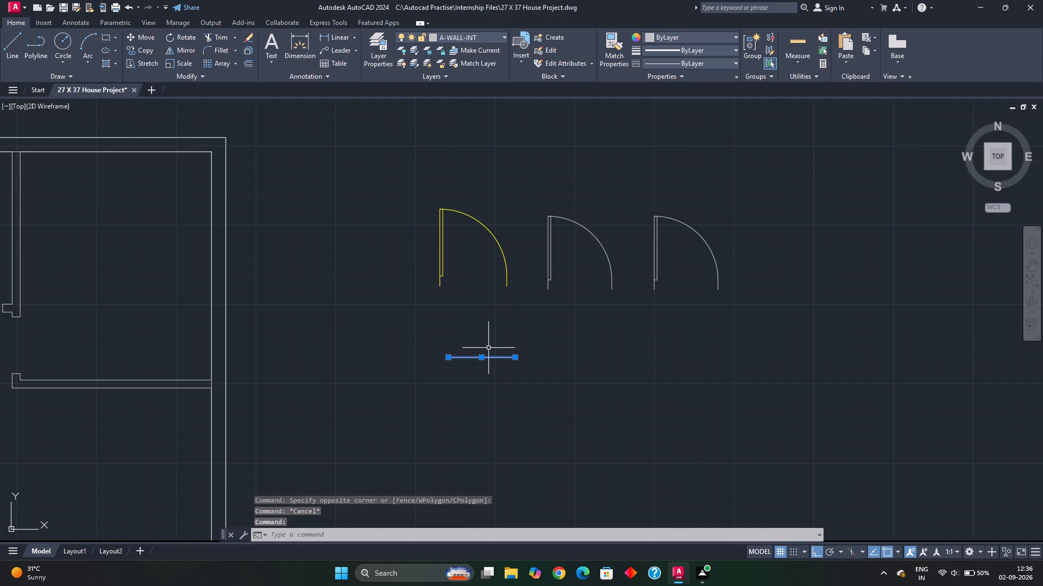
{"action": "key", "text": "Delete"}
Draw a 3' horizontal reference line below the second door block, starting under its west edge.
{"action": "middle_click_drag", "start_coordinate": [506, 332], "coordinate": [446, 354]}
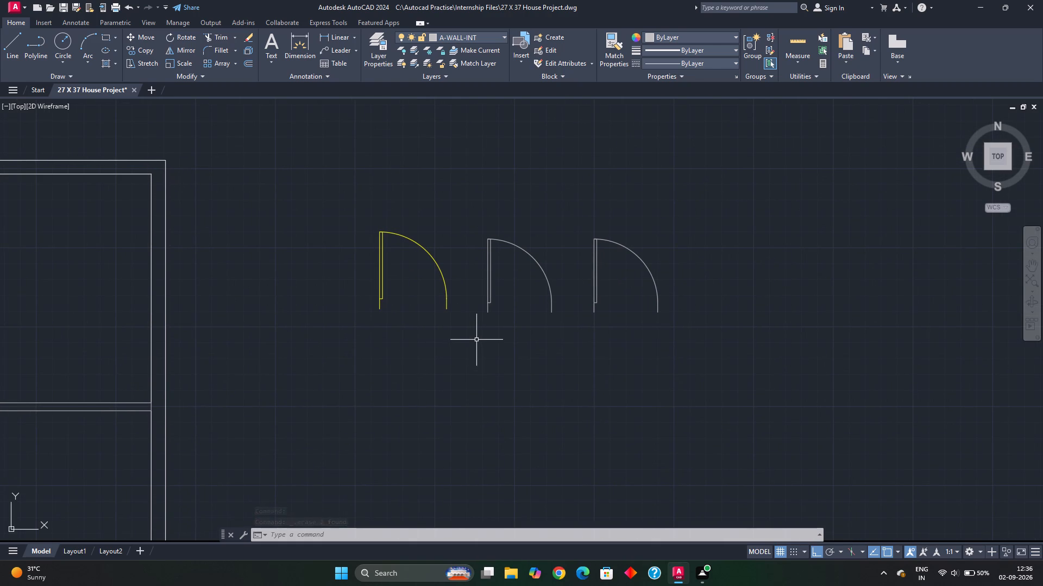
{"action": "key", "text": "l"}
{"action": "key", "text": "Return"}
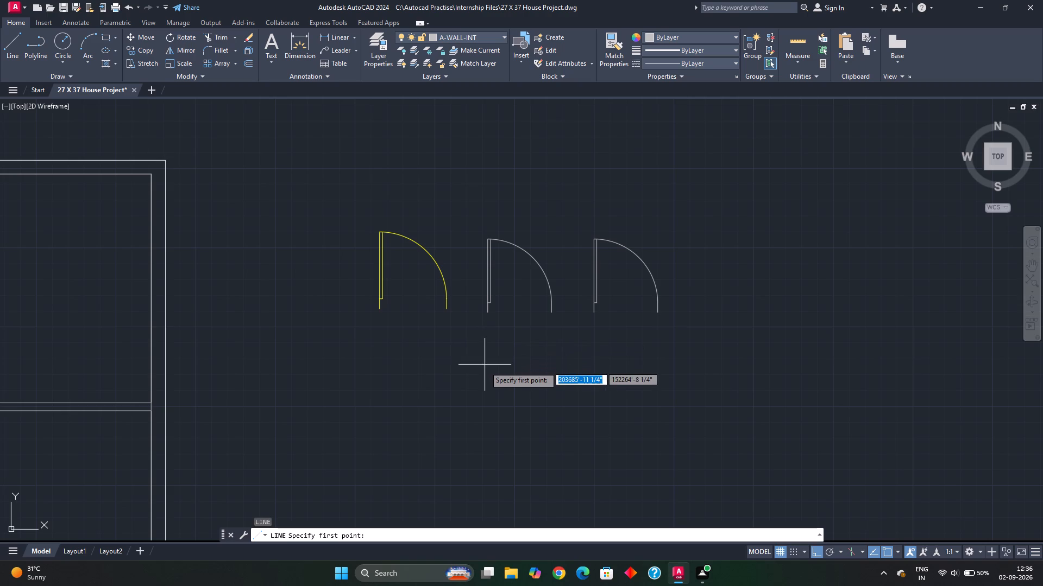
{"action": "left_click", "coordinate": [488, 366]}
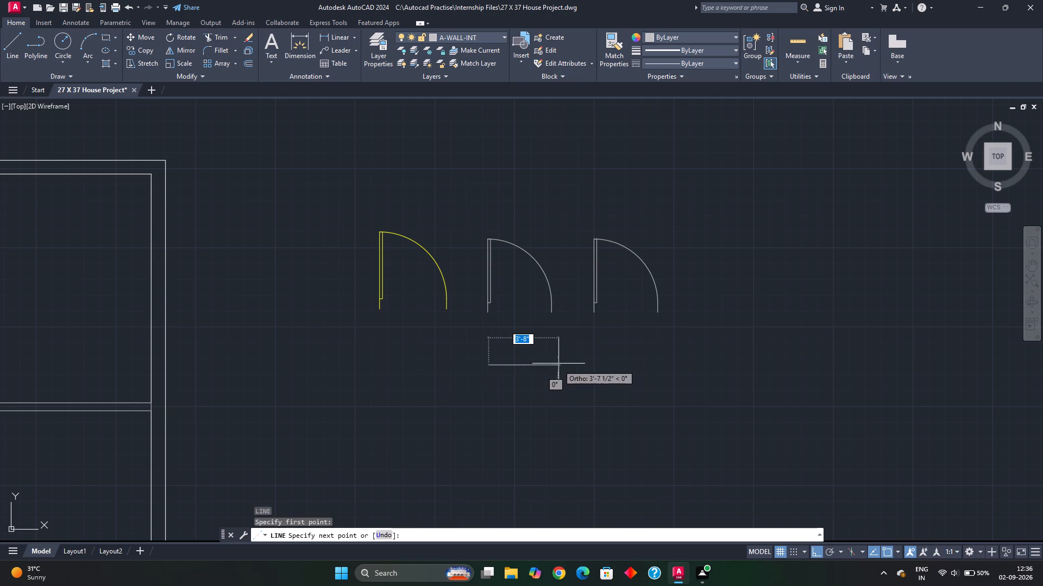
{"action": "type", "text": "3'"}
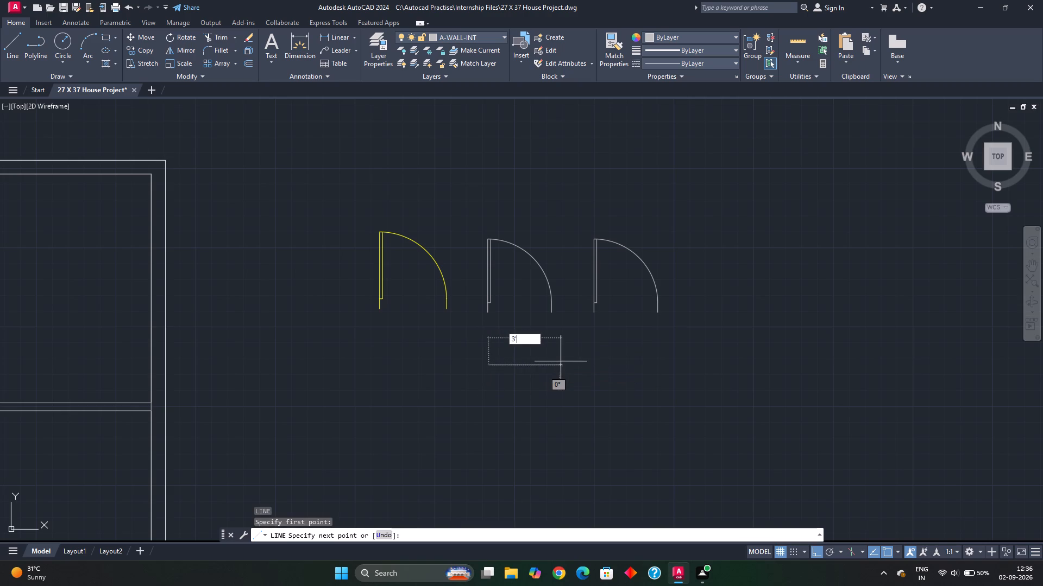
{"action": "key", "text": "Return"}
{"action": "key", "text": "Escape"}
Scale the second door block by reference from its bottom width to the 3' line's length, with the line's west endpoint as base point.
{"action": "scroll", "coordinate": [506, 349], "scroll_direction": "up", "scroll_amount": 1}
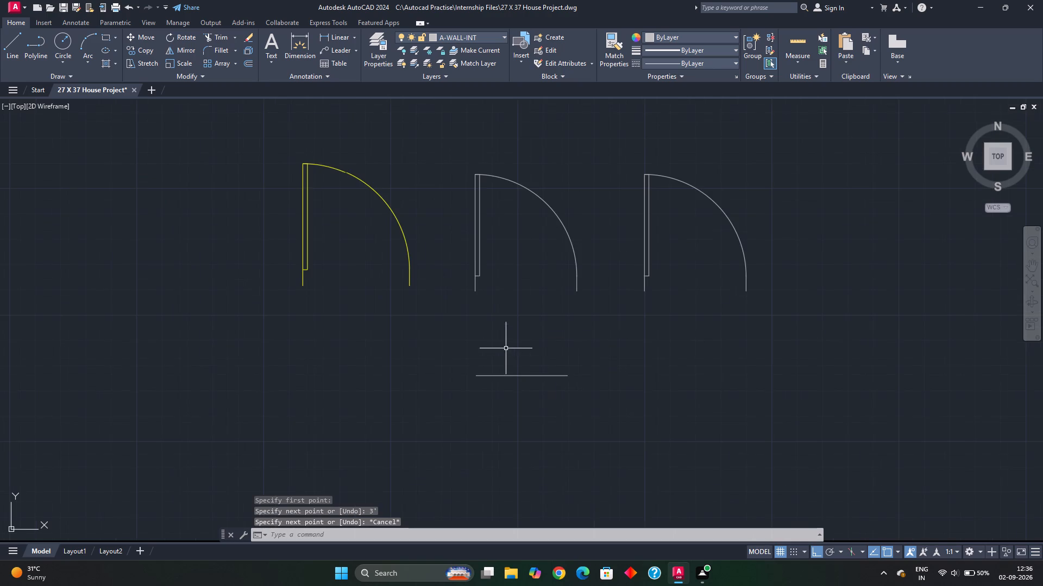
{"action": "middle_click", "coordinate": [506, 349]}
{"action": "middle_click_drag", "start_coordinate": [504, 329], "coordinate": [461, 362]}
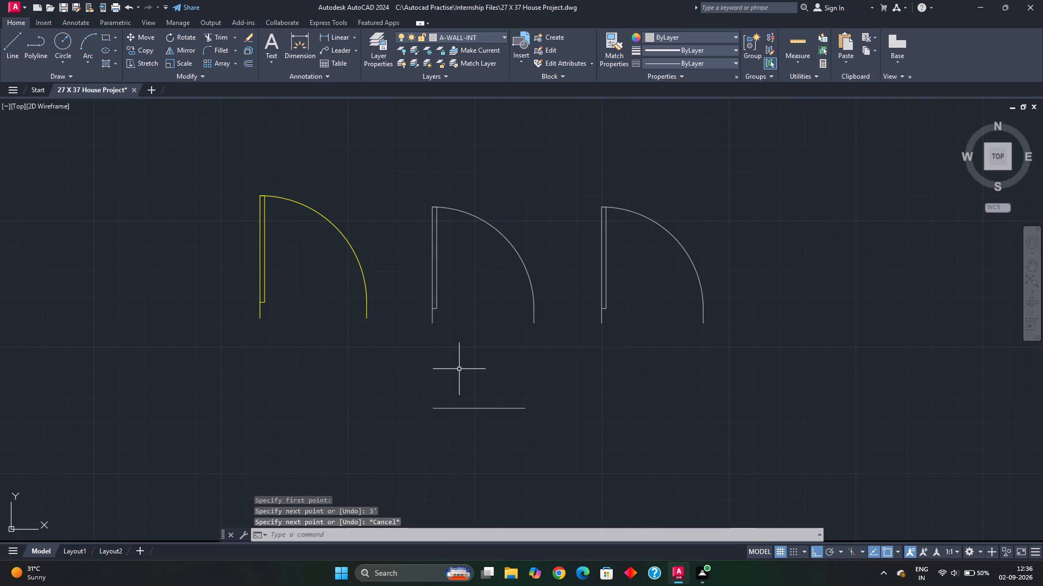
{"action": "left_click", "coordinate": [470, 430]}
{"action": "key", "text": "Escape"}
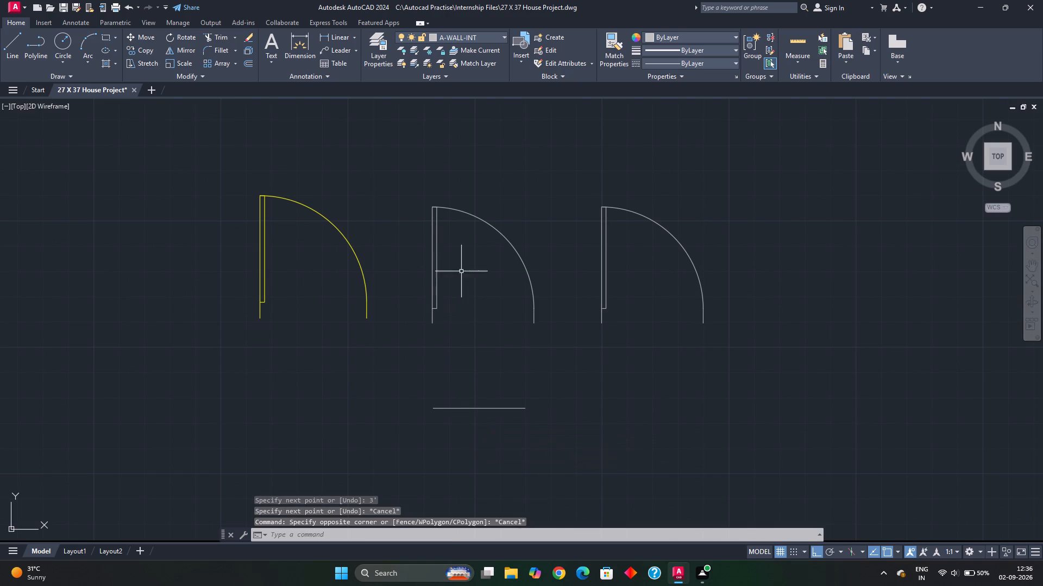
{"action": "left_click_drag", "start_coordinate": [464, 267], "coordinate": [458, 273]}
{"action": "left_click", "coordinate": [415, 286]}
{"action": "type", "text": "sc"}
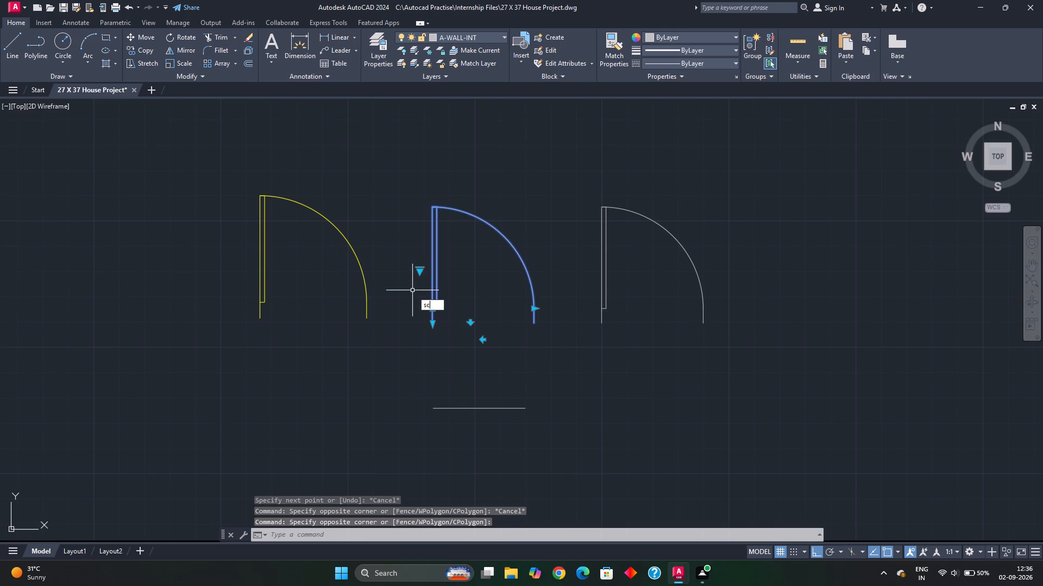
{"action": "key", "text": "space"}
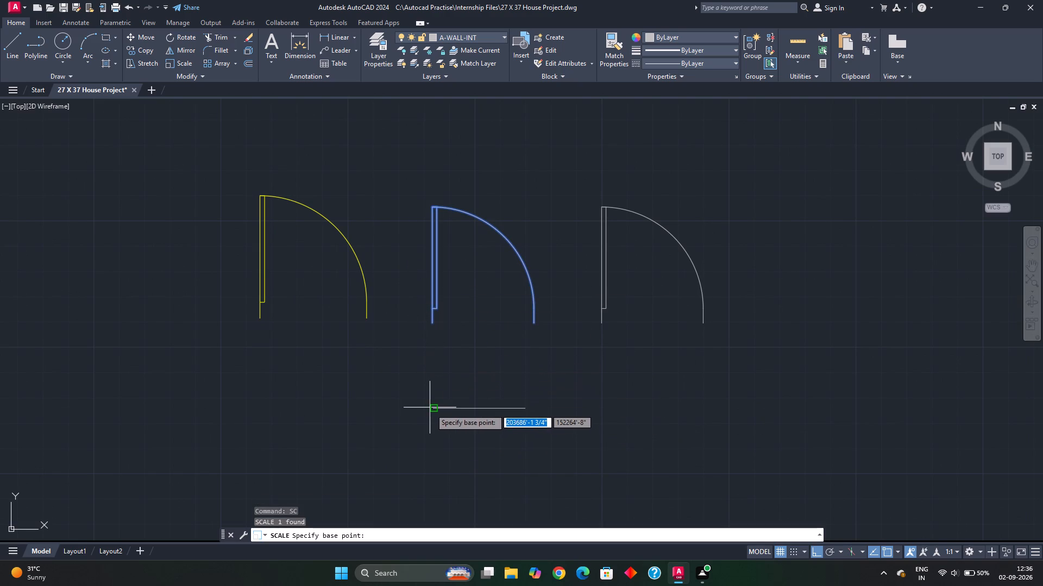
{"action": "left_click", "coordinate": [431, 409]}
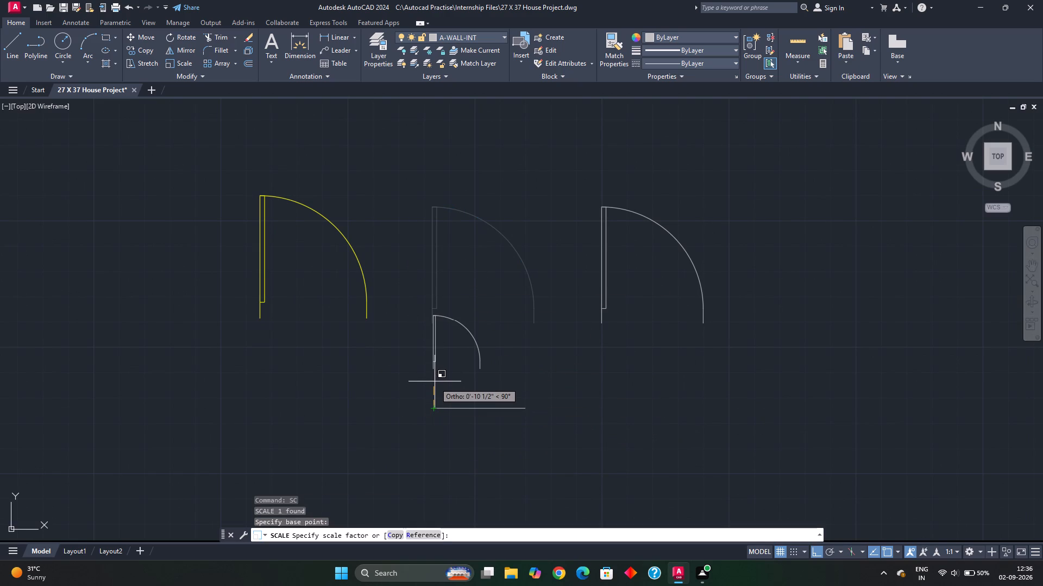
{"action": "key", "text": "r"}
{"action": "key", "text": "space"}
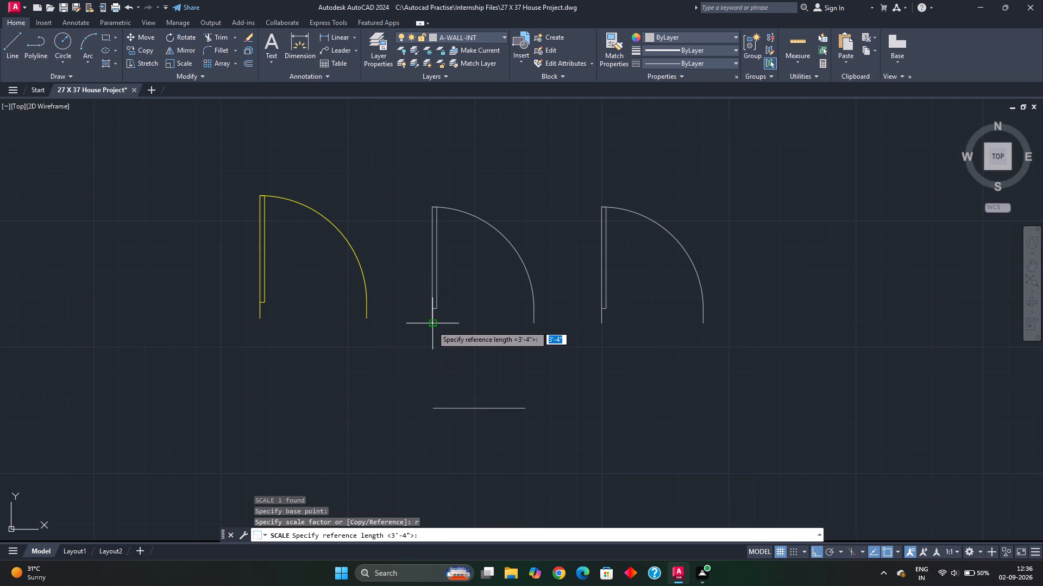
{"action": "left_click", "coordinate": [432, 326]}
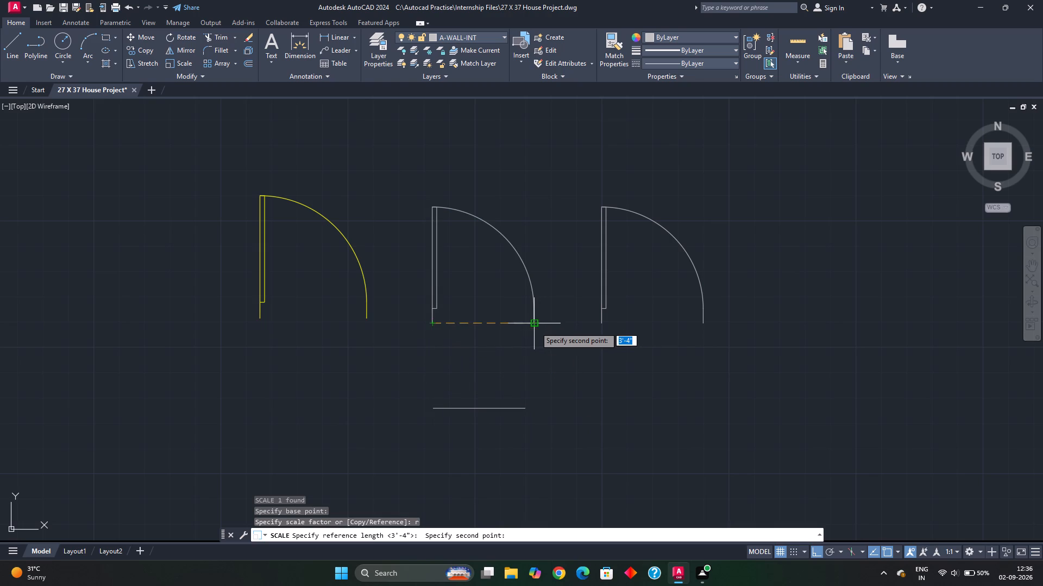
{"action": "left_click", "coordinate": [535, 326]}
{"action": "scroll", "coordinate": [525, 405], "scroll_direction": "up", "scroll_amount": 2}
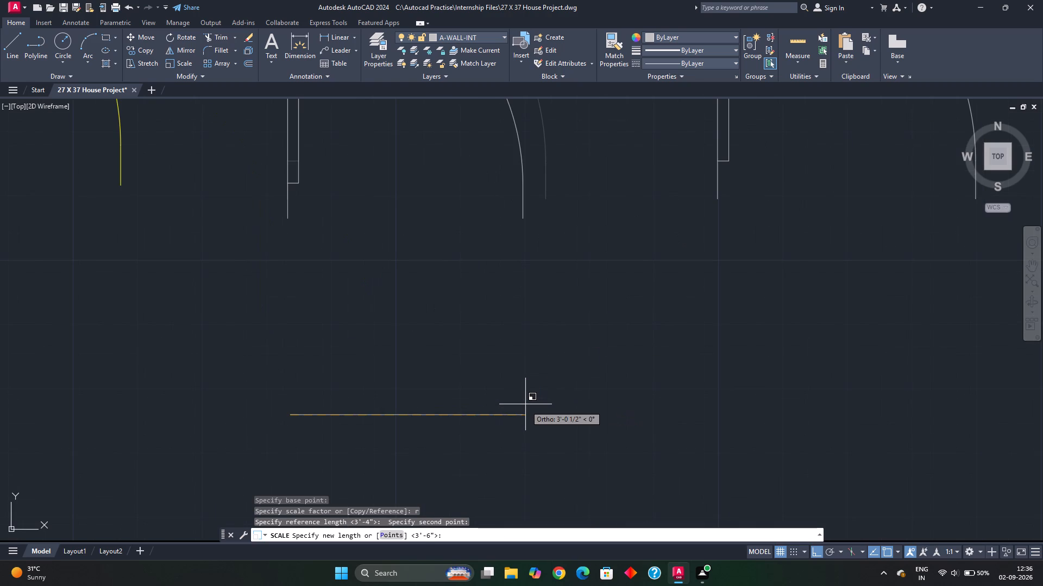
{"action": "left_click", "coordinate": [523, 418]}
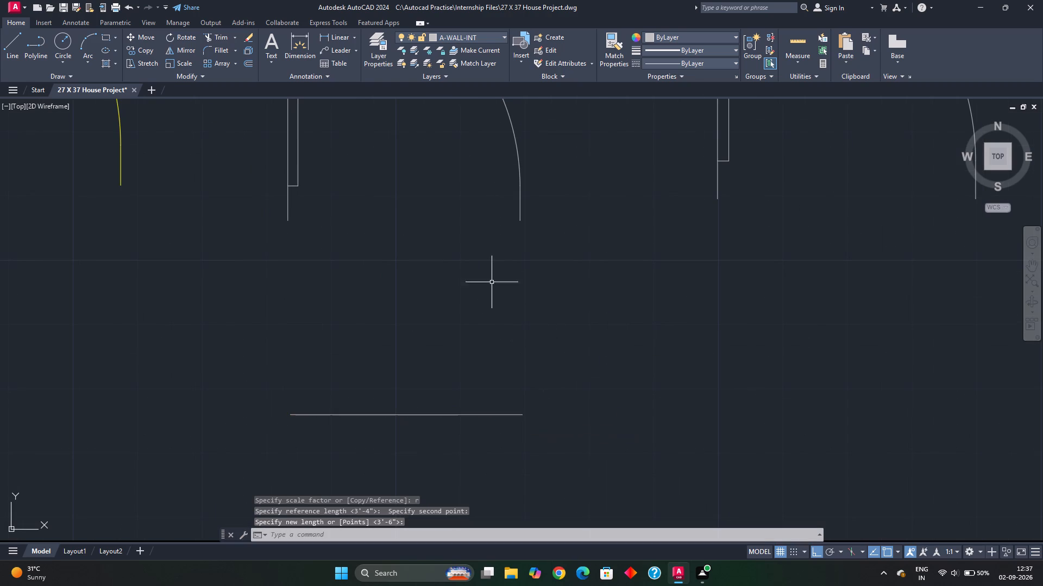
Quick-measure the width of the scaled second door block and its reference line.
{"action": "middle_click_drag", "start_coordinate": [492, 284], "coordinate": [507, 382]}
{"action": "left_click", "coordinate": [802, 47]}
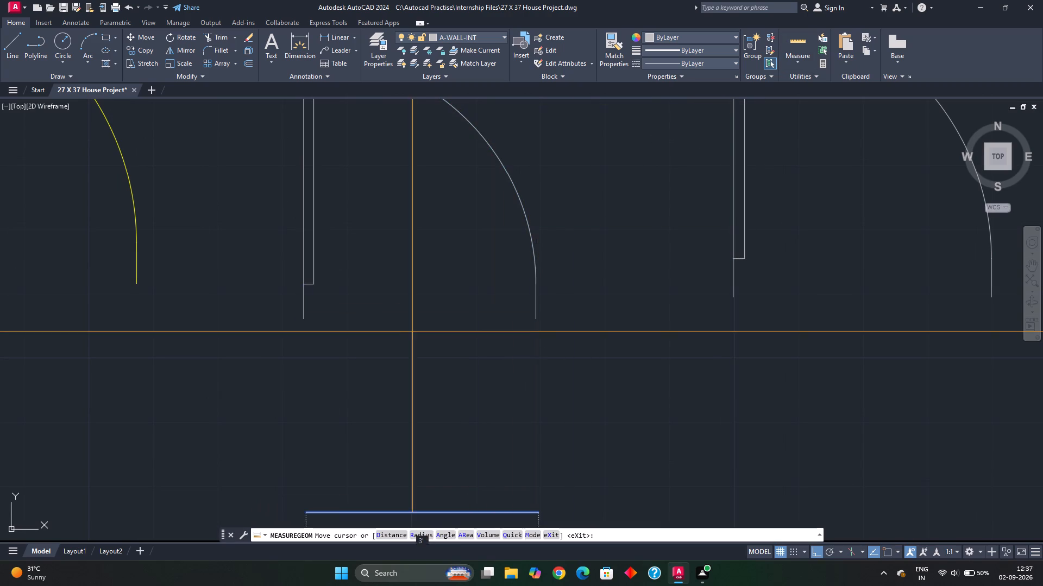
{"action": "key", "text": "Escape"}
{"action": "key", "text": "Escape"}
Erase the 3' reference line below the second door block.
{"action": "scroll", "coordinate": [440, 428], "scroll_direction": "down", "scroll_amount": 2}
{"action": "middle_click_drag", "start_coordinate": [442, 423], "coordinate": [445, 379]}
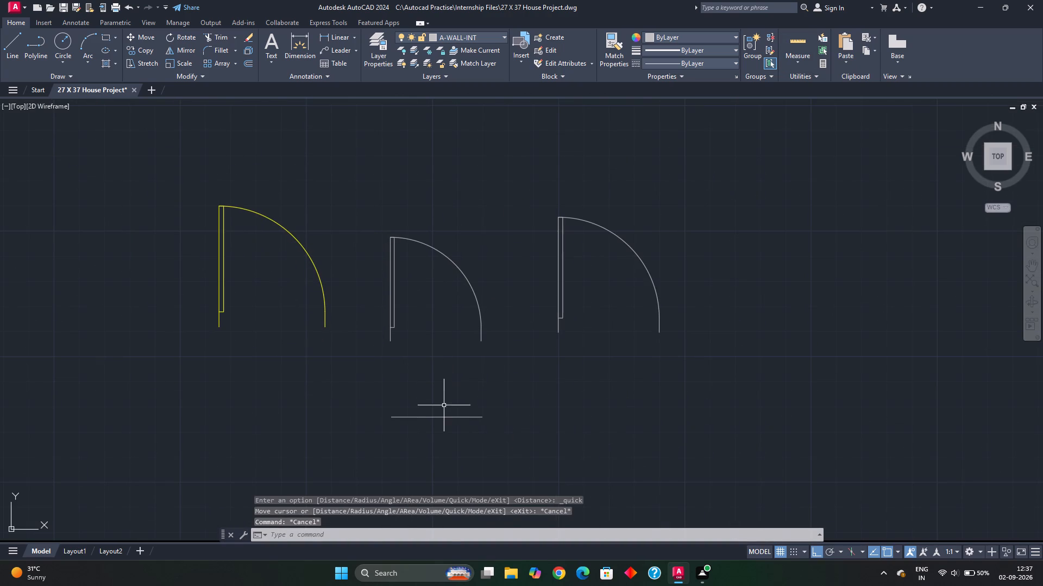
{"action": "left_click_drag", "start_coordinate": [444, 410], "coordinate": [433, 421]}
{"action": "left_click", "coordinate": [413, 430]}
{"action": "key", "text": "Delete"}
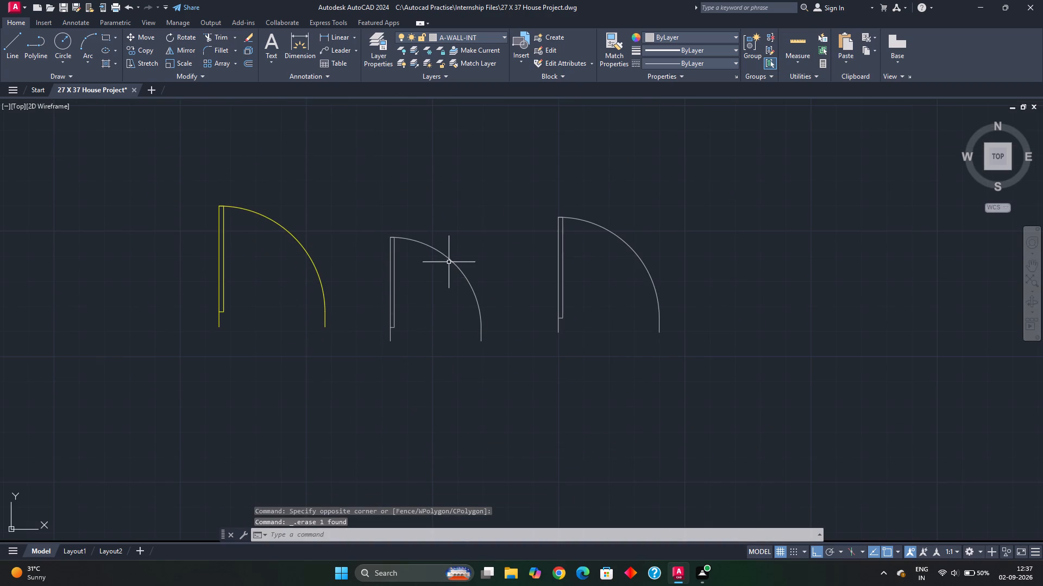
Move the second door block to the A-DOOR layer.
{"action": "left_click", "coordinate": [454, 249]}
{"action": "left_click", "coordinate": [429, 284]}
{"action": "left_click", "coordinate": [465, 37]}
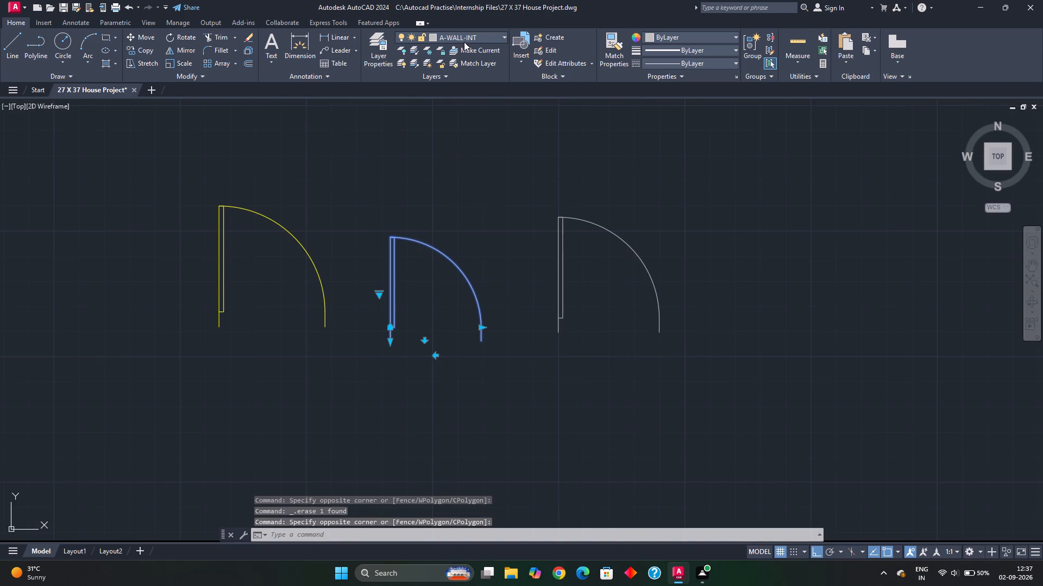
{"action": "left_click", "coordinate": [467, 79]}
{"action": "middle_click_drag", "start_coordinate": [511, 260], "coordinate": [468, 270]}
{"action": "key", "text": "Escape"}
Draw a 2'6" horizontal reference line below the third door block, starting under its west edge.
{"action": "middle_click_drag", "start_coordinate": [450, 328], "coordinate": [378, 324]}
{"action": "middle_click_drag", "start_coordinate": [426, 368], "coordinate": [425, 361]}
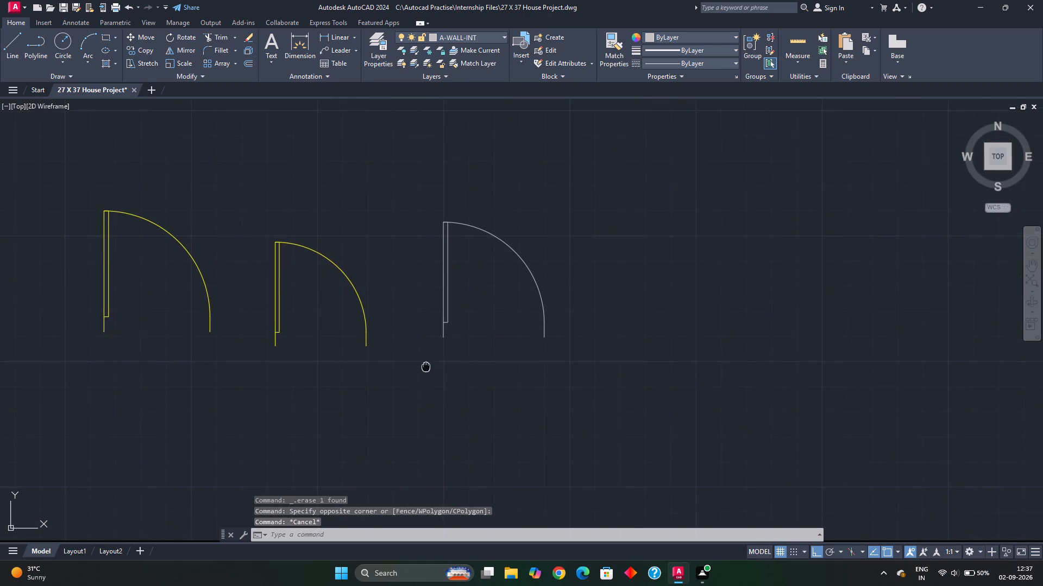
{"action": "middle_click_drag", "start_coordinate": [425, 361], "coordinate": [425, 358]}
{"action": "key", "text": "l"}
{"action": "key", "text": "Return"}
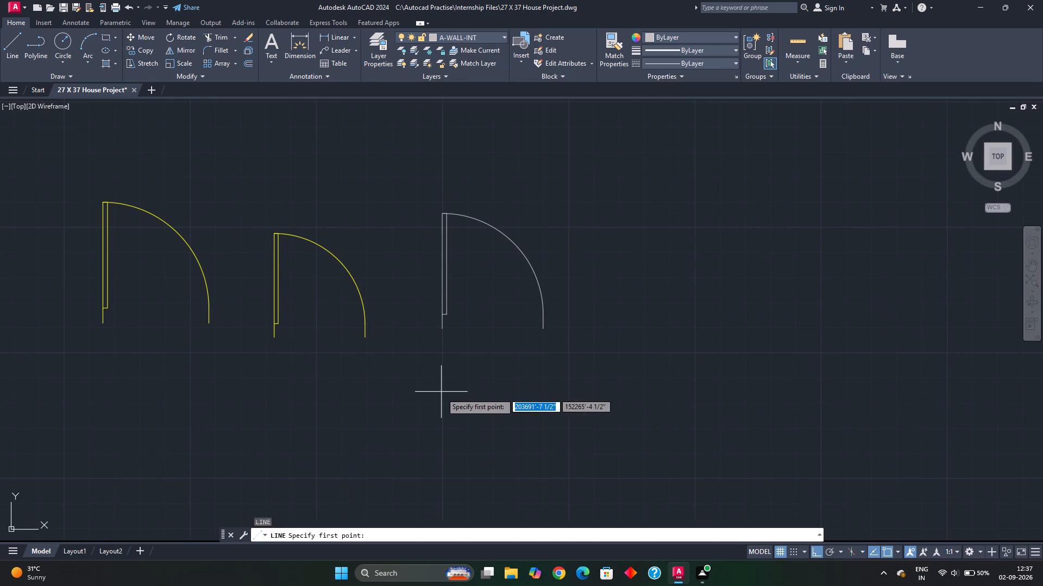
{"action": "left_click", "coordinate": [443, 390]}
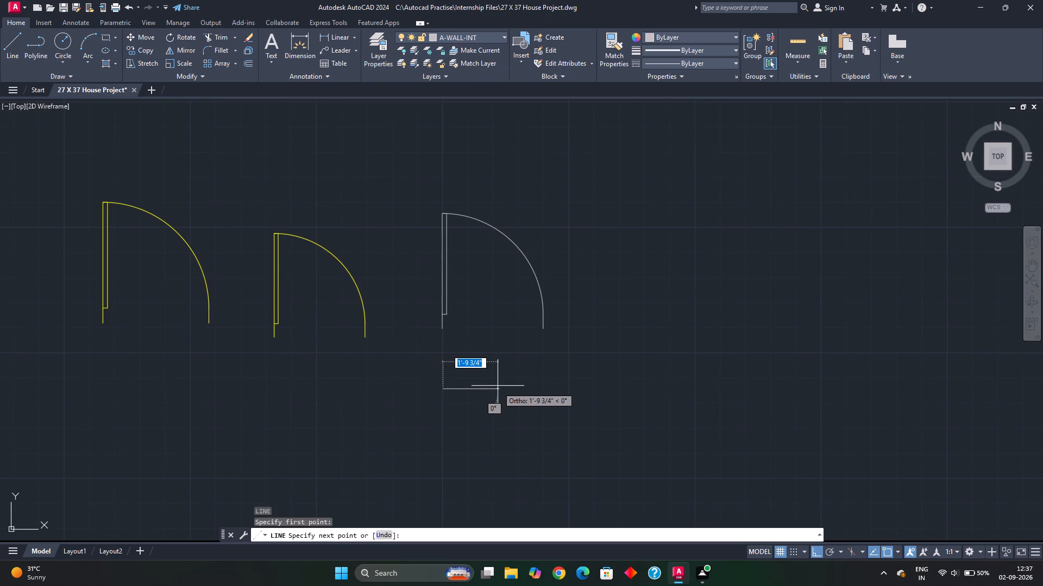
{"action": "type", "text": "2'"}
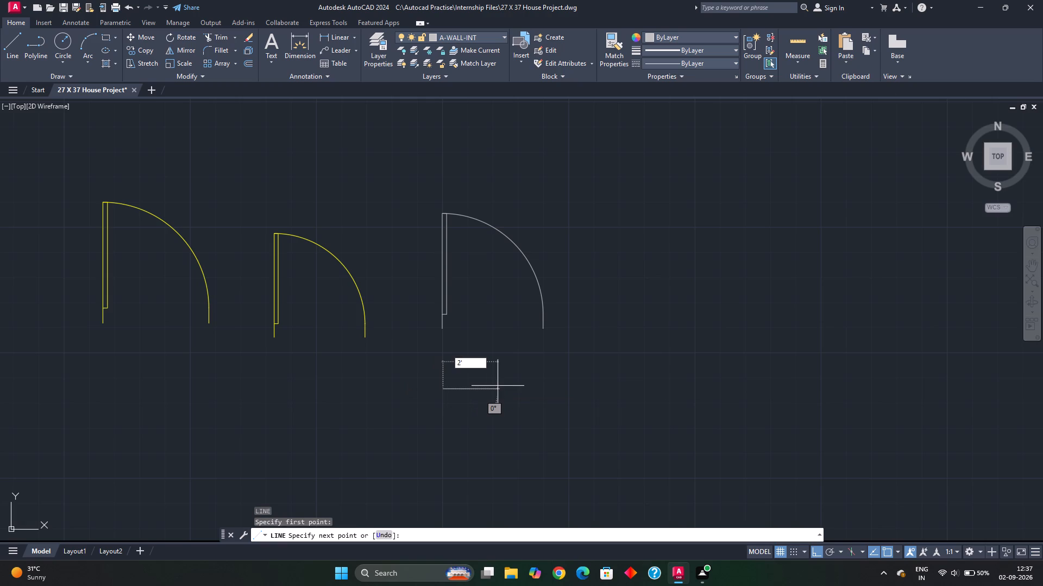
{"action": "type", "text": "6\""}
{"action": "key", "text": "Return"}
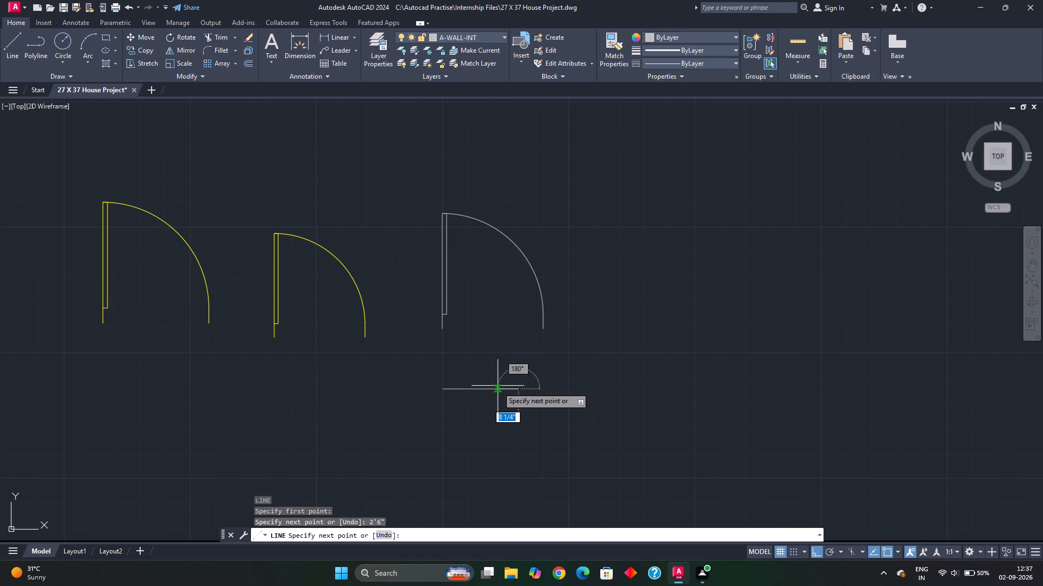
{"action": "key", "text": "Escape"}
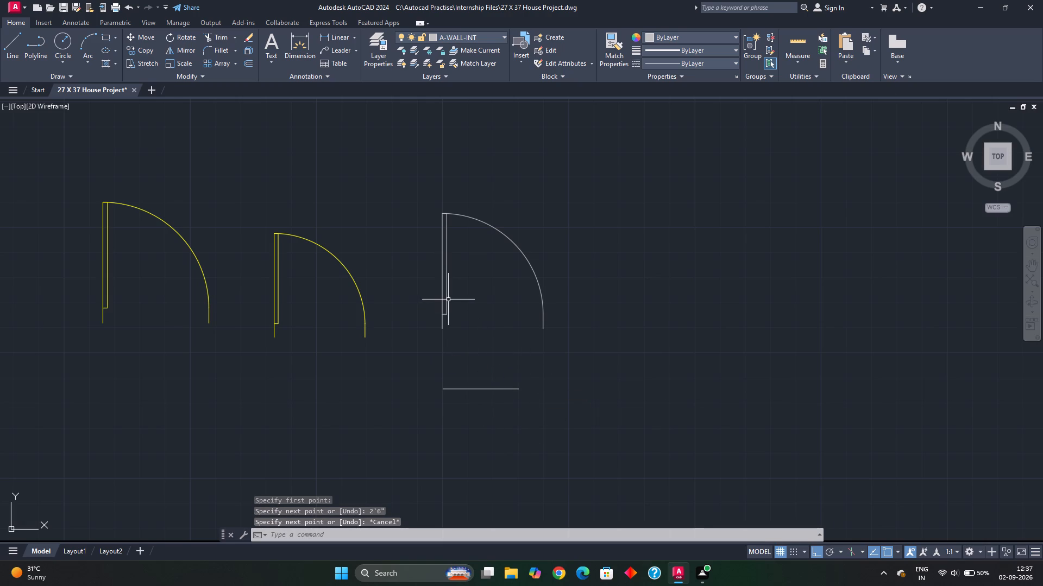
Scale the third door block by reference from its bottom width to the 2'6" line's length, with the line's west endpoint as base point.
{"action": "left_click", "coordinate": [448, 300]}
{"action": "key", "text": "Escape"}
{"action": "left_click", "coordinate": [468, 305]}
{"action": "left_click", "coordinate": [422, 310]}
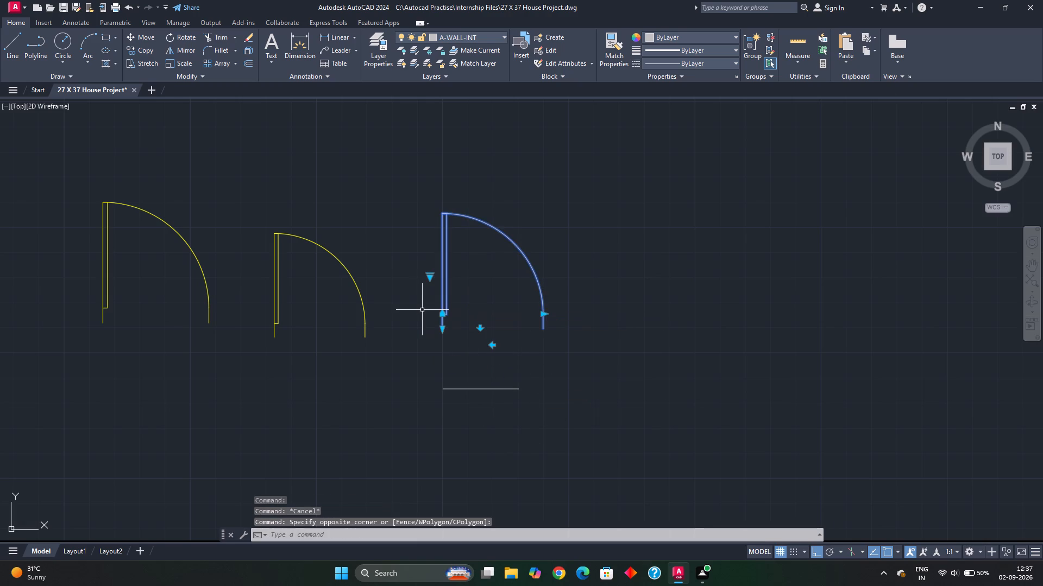
{"action": "type", "text": "sc"}
{"action": "key", "text": "space"}
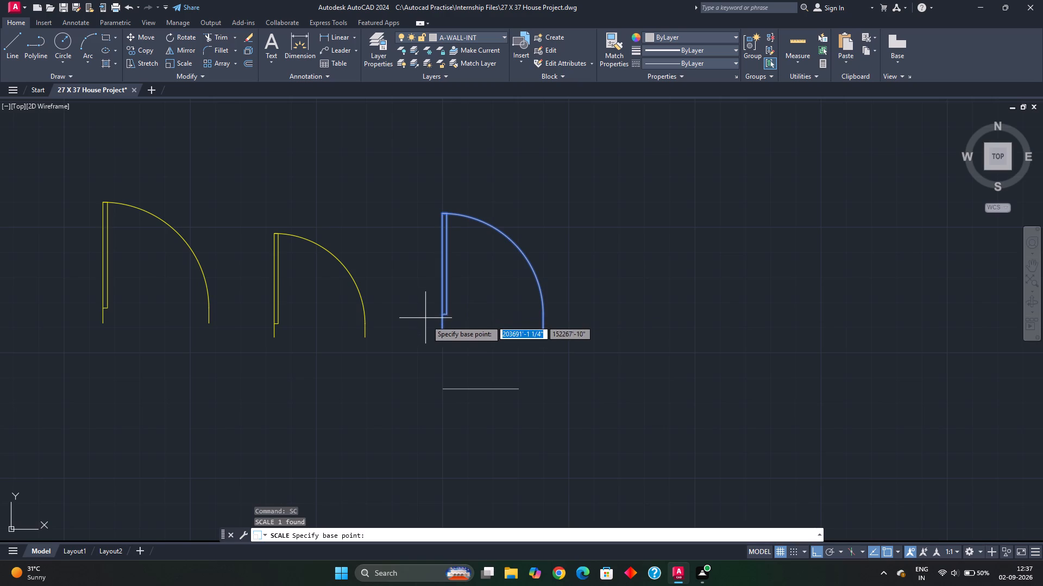
{"action": "left_click", "coordinate": [443, 391]}
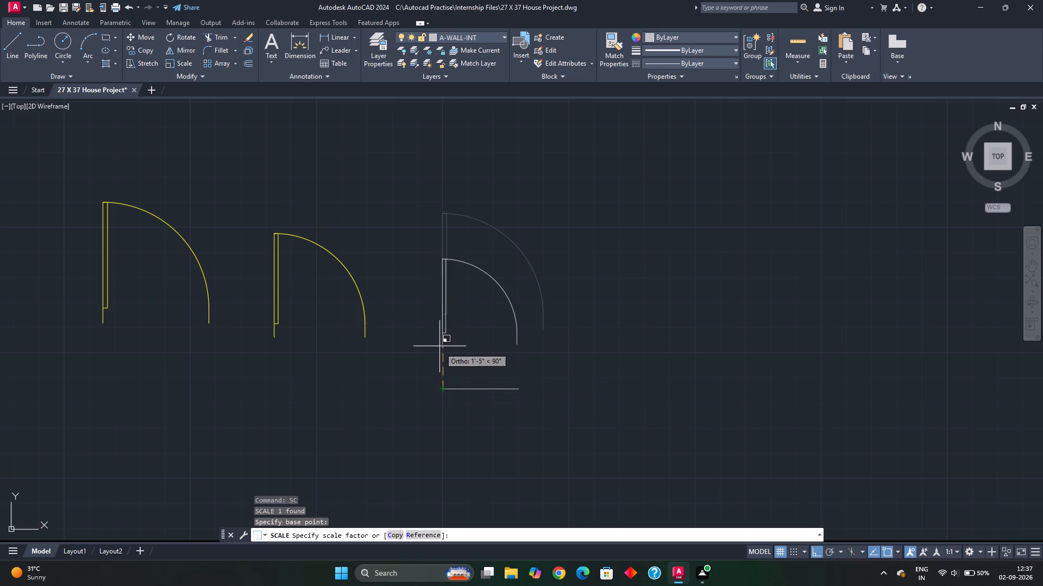
{"action": "key", "text": "r"}
{"action": "key", "text": "space"}
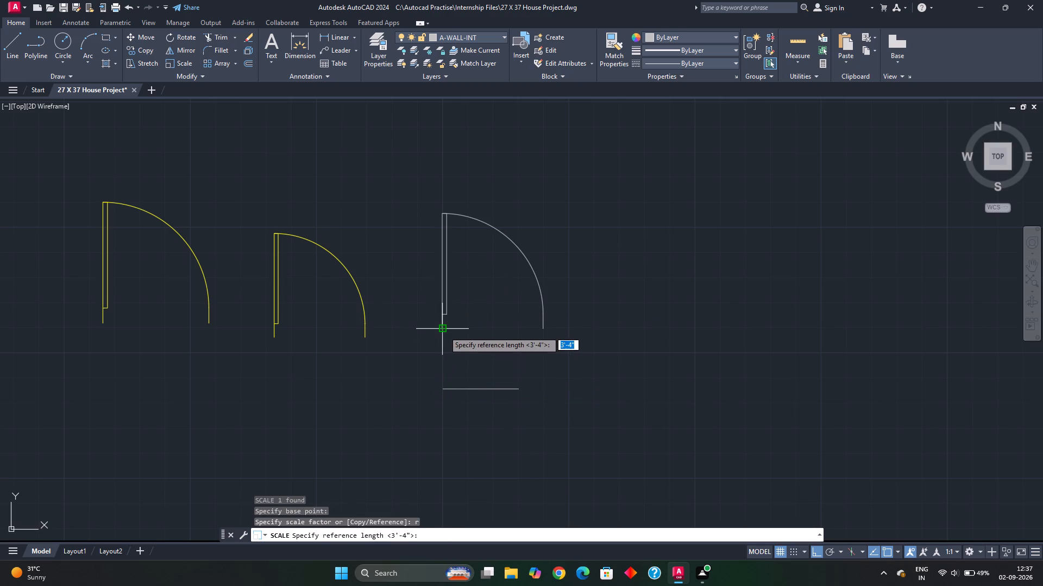
{"action": "left_click", "coordinate": [444, 331]}
{"action": "left_click", "coordinate": [542, 332]}
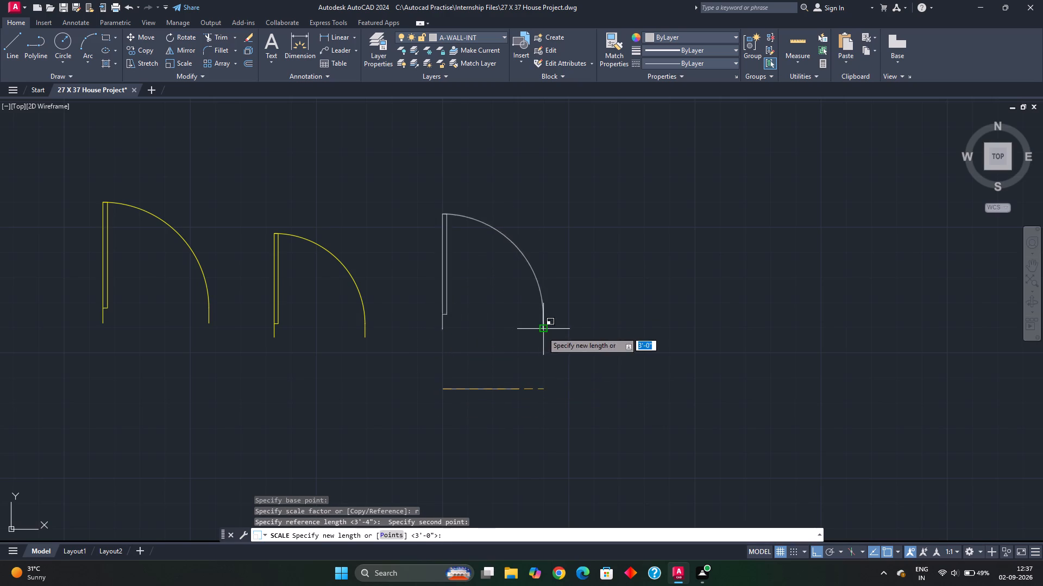
{"action": "left_click", "coordinate": [518, 390]}
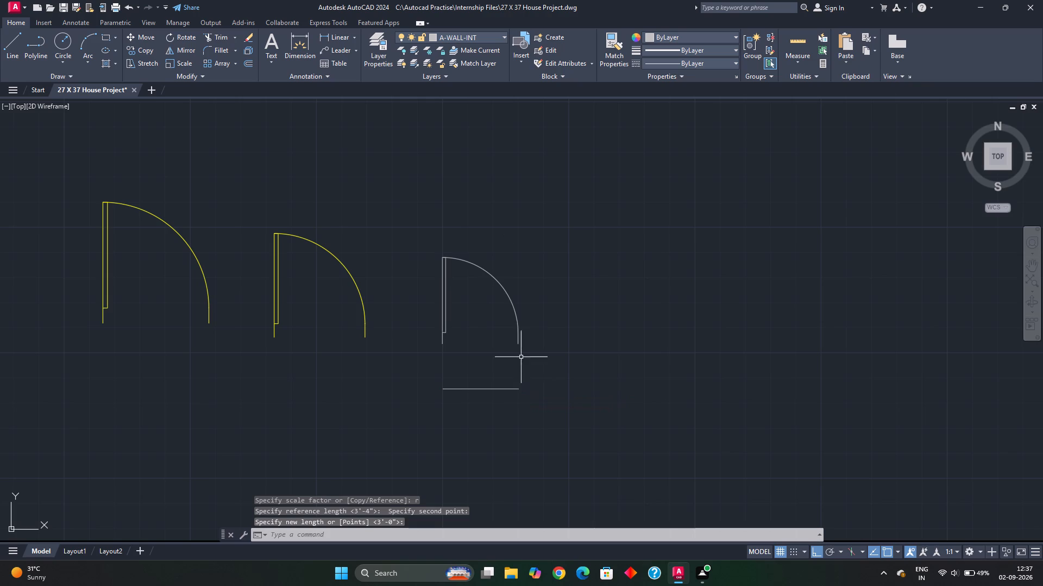
{"action": "key", "text": "Escape"}
{"action": "key", "text": "Escape"}
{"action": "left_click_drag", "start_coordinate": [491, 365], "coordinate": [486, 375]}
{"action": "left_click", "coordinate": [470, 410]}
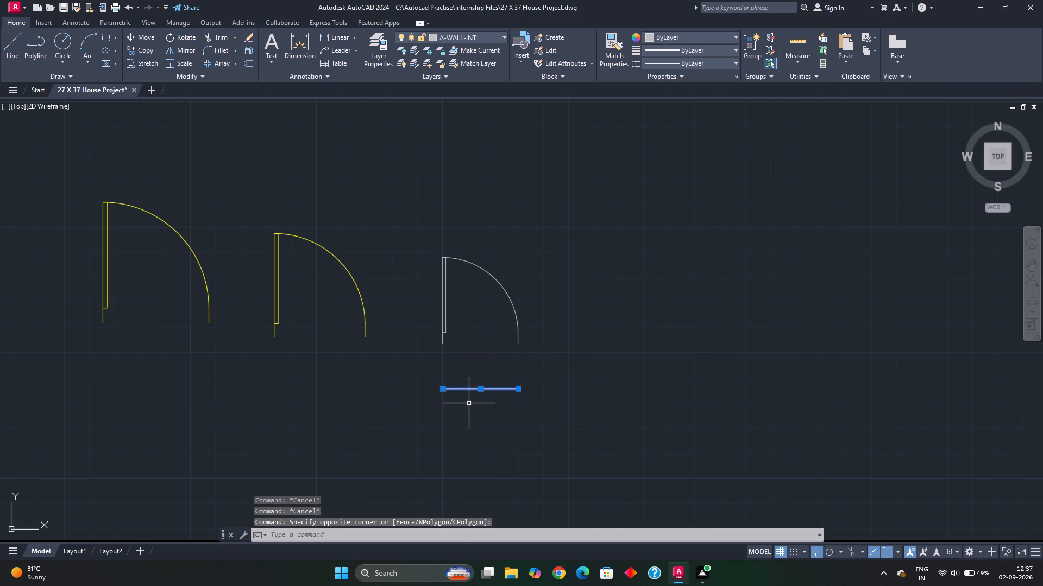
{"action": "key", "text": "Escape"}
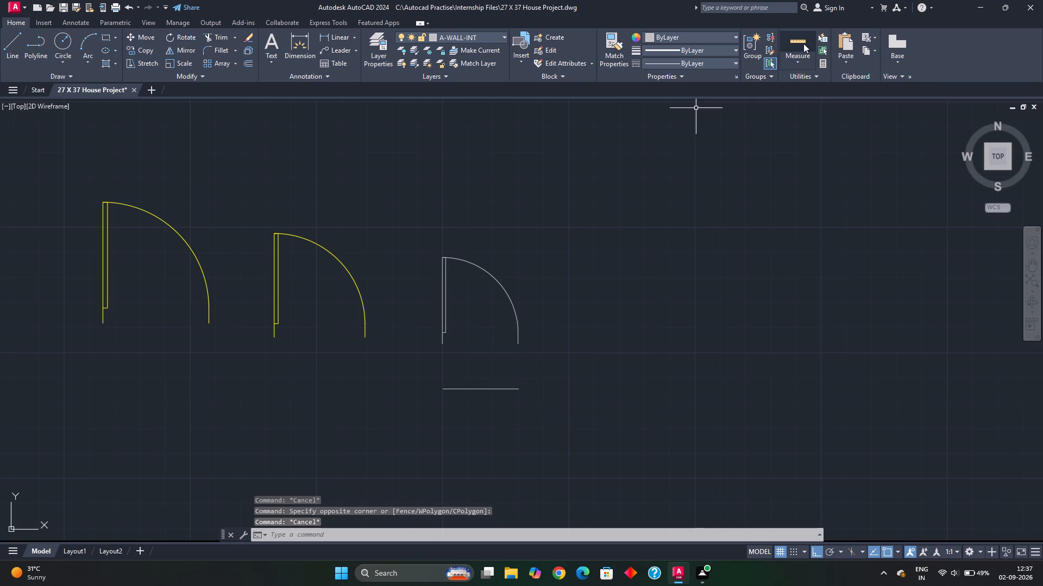
Quick-measure the width of the scaled third door block.
{"action": "left_click", "coordinate": [803, 43]}
{"action": "scroll", "coordinate": [511, 372], "scroll_direction": "up", "scroll_amount": 2}
{"action": "key", "text": "Escape"}
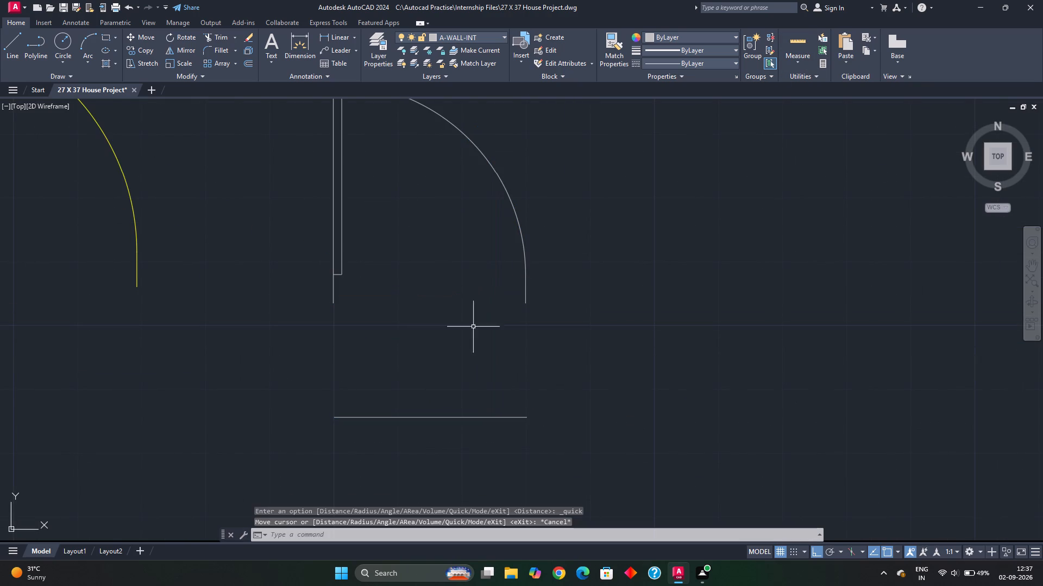
Erase the 2'6" horizontal reference line below the third door block.
{"action": "left_click", "coordinate": [431, 433]}
{"action": "left_click_drag", "start_coordinate": [443, 404], "coordinate": [398, 444]}
{"action": "left_click_drag", "start_coordinate": [451, 381], "coordinate": [370, 465]}
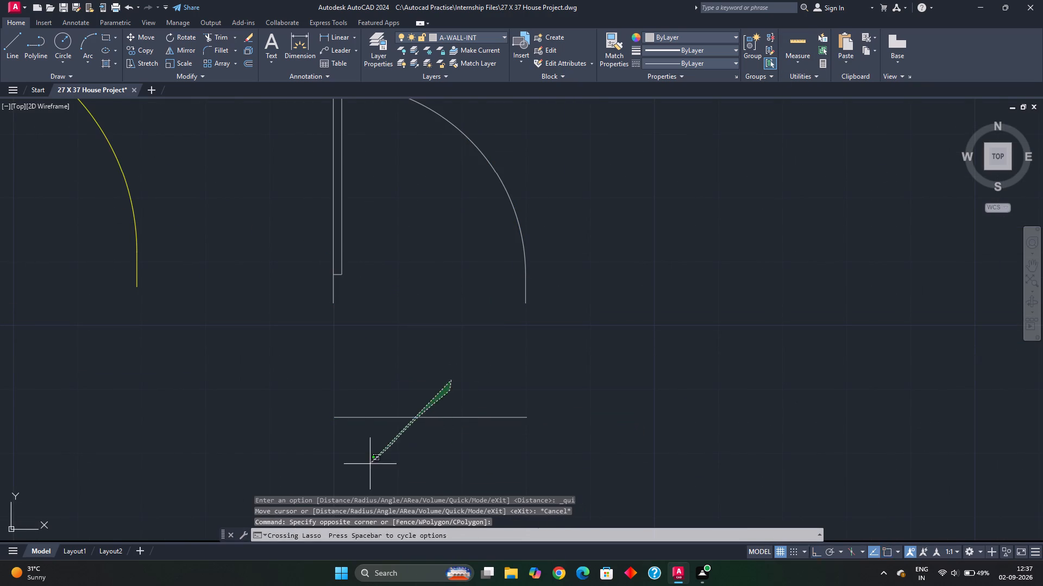
{"action": "key", "text": "Delete"}
Move the third door block to the A-DOOR layer.
{"action": "scroll", "coordinate": [394, 405], "scroll_direction": "down", "scroll_amount": 3}
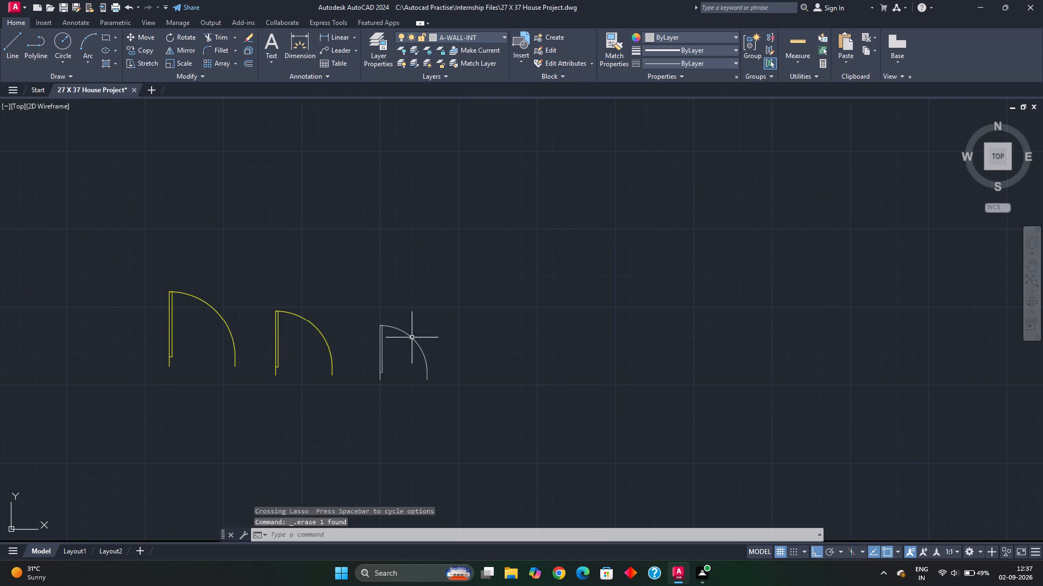
{"action": "left_click_drag", "start_coordinate": [413, 333], "coordinate": [405, 349]}
{"action": "left_click", "coordinate": [392, 362]}
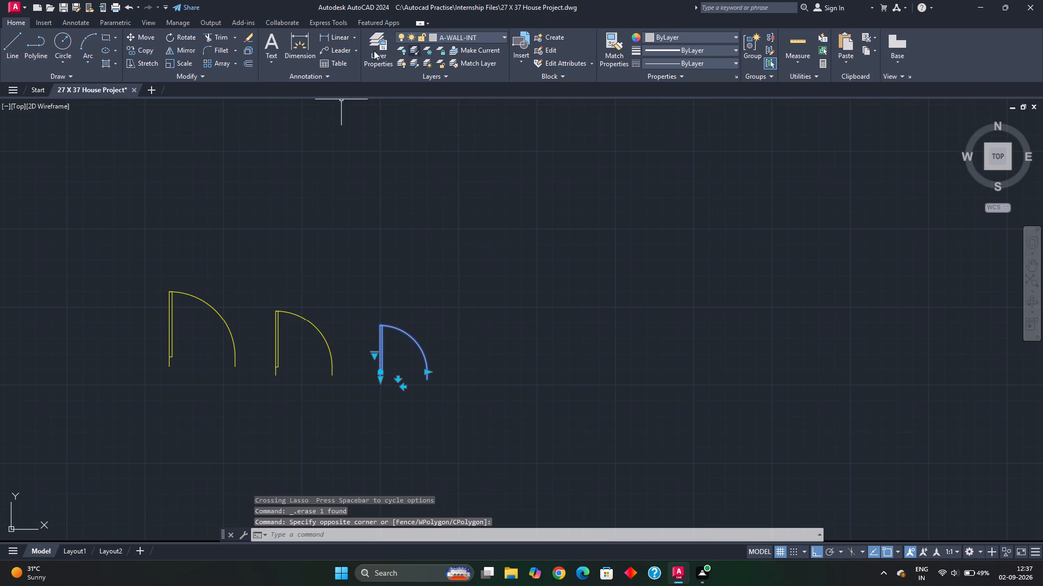
{"action": "left_click", "coordinate": [473, 37]}
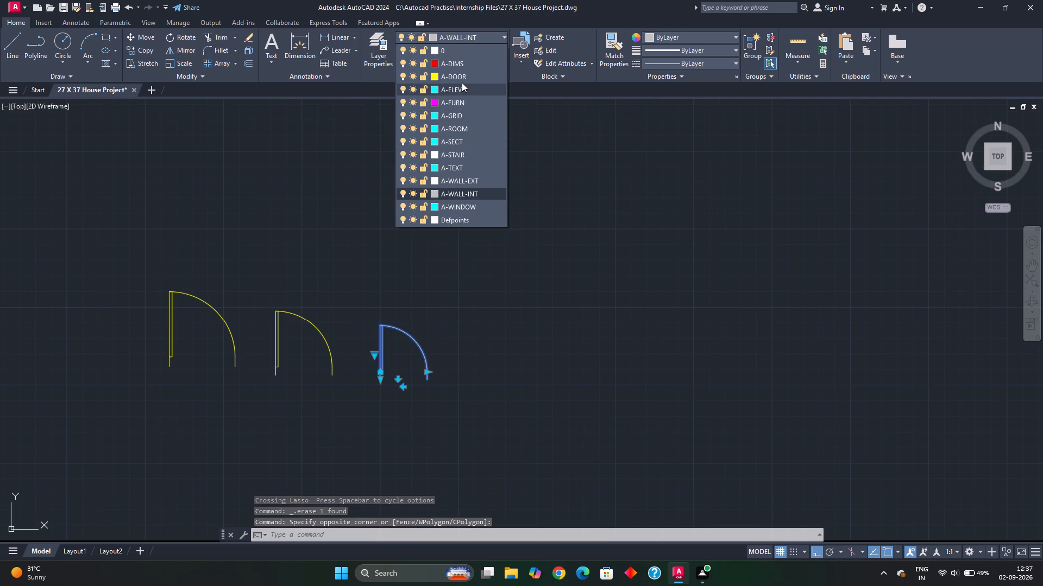
{"action": "left_click", "coordinate": [463, 79]}
{"action": "key", "text": "Escape"}
Copy the 3'6" door from its bottom west endpoint to the west jamb's lower corner in the south-middle passage opening, with ortho off.
{"action": "scroll", "coordinate": [368, 365], "scroll_direction": "down", "scroll_amount": 1}
{"action": "middle_click_drag", "start_coordinate": [366, 364], "coordinate": [418, 332]}
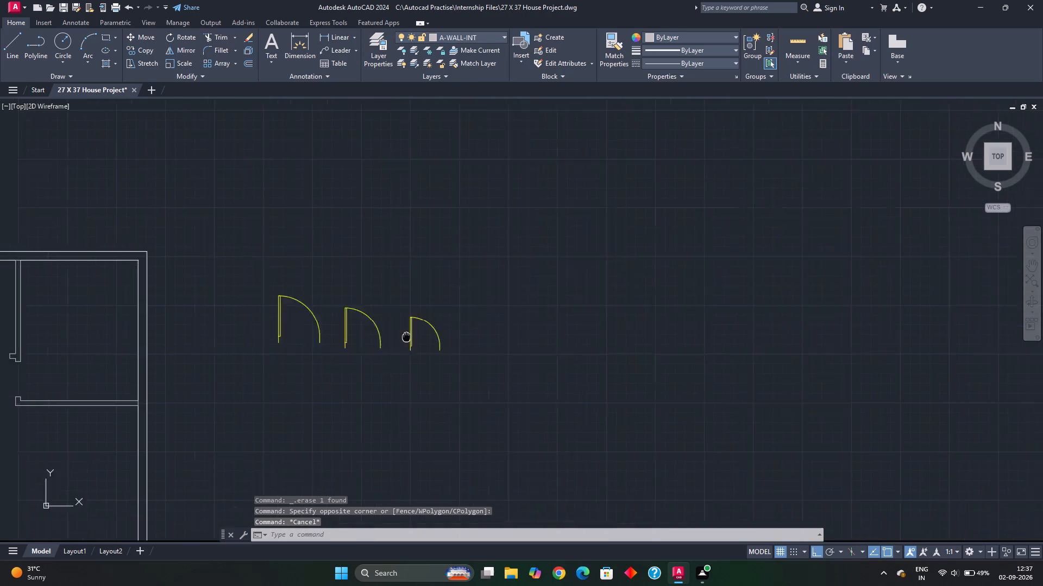
{"action": "middle_click_drag", "start_coordinate": [418, 332], "coordinate": [468, 303]}
{"action": "scroll", "coordinate": [436, 334], "scroll_direction": "down", "scroll_amount": 1}
{"action": "middle_click_drag", "start_coordinate": [394, 356], "coordinate": [409, 323]}
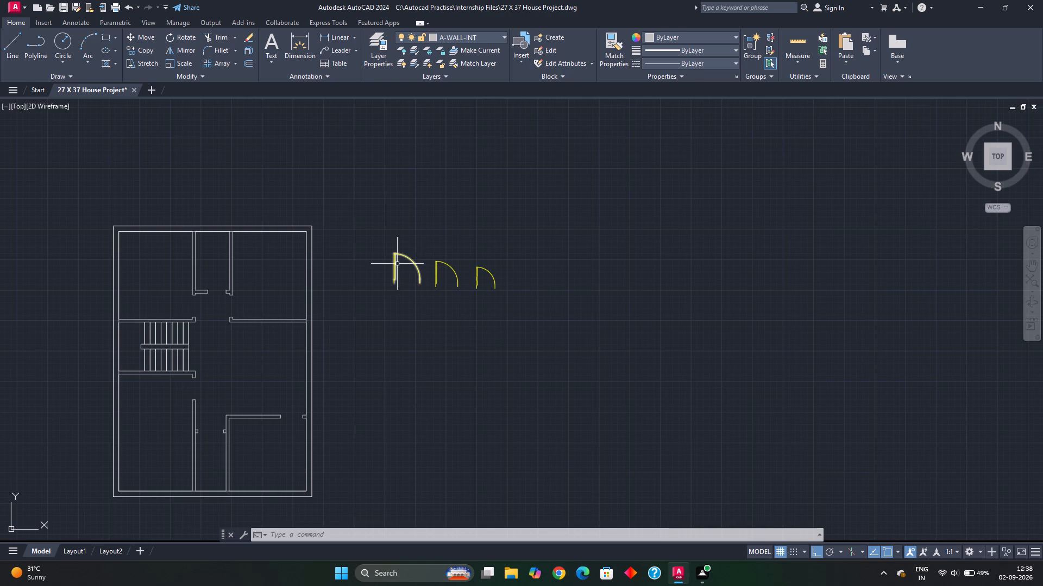
{"action": "left_click", "coordinate": [401, 267]}
{"action": "left_click", "coordinate": [381, 275]}
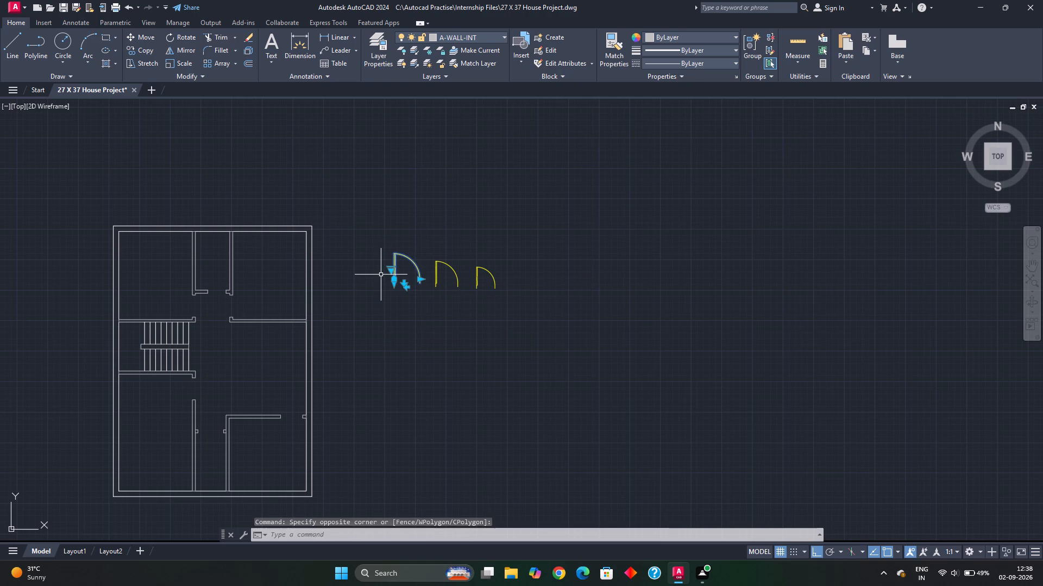
{"action": "type", "text": "co"}
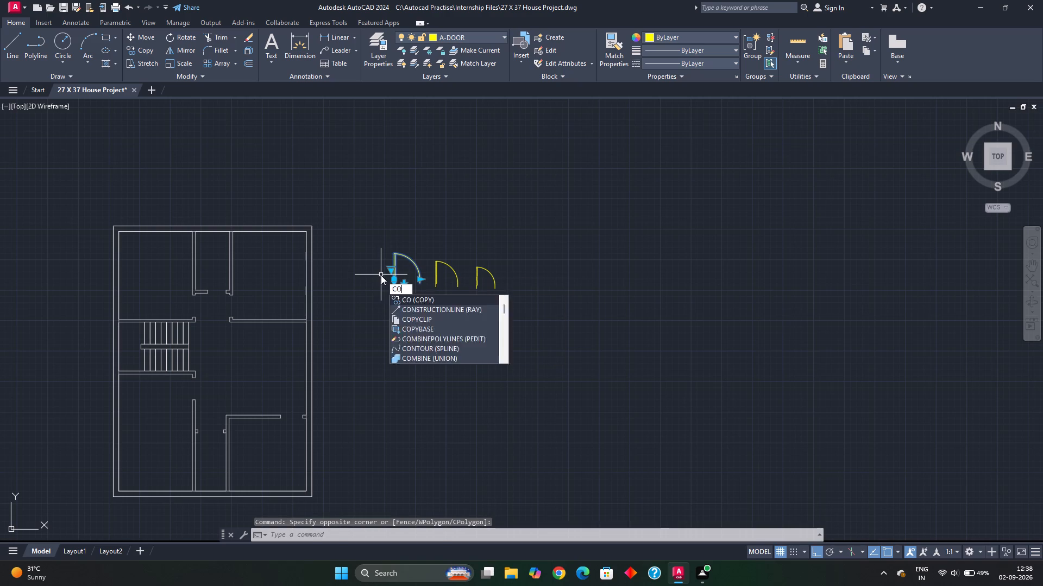
{"action": "key", "text": "Return"}
{"action": "scroll", "coordinate": [393, 288], "scroll_direction": "up", "scroll_amount": 1}
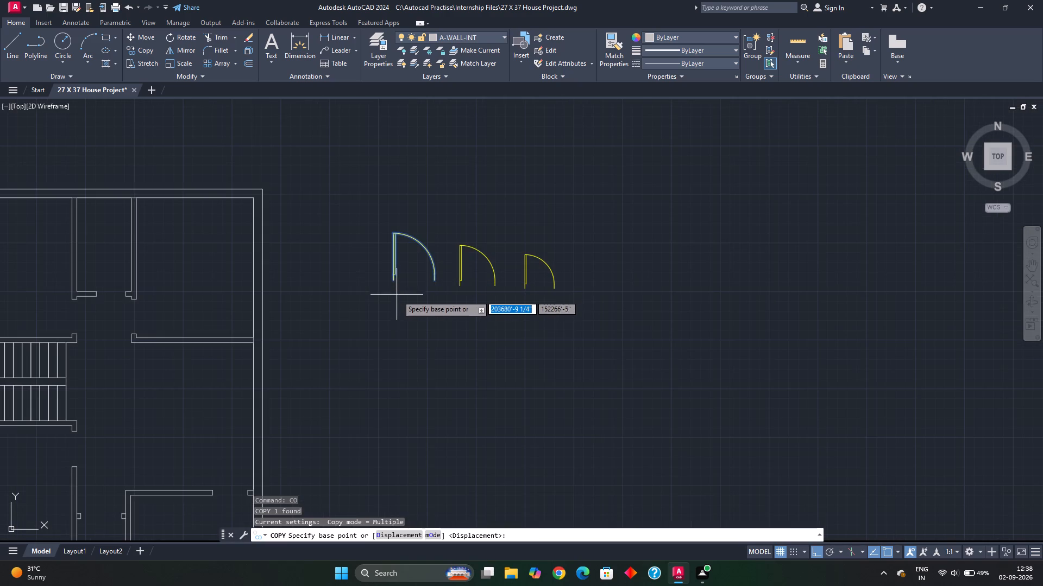
{"action": "left_click", "coordinate": [393, 284]}
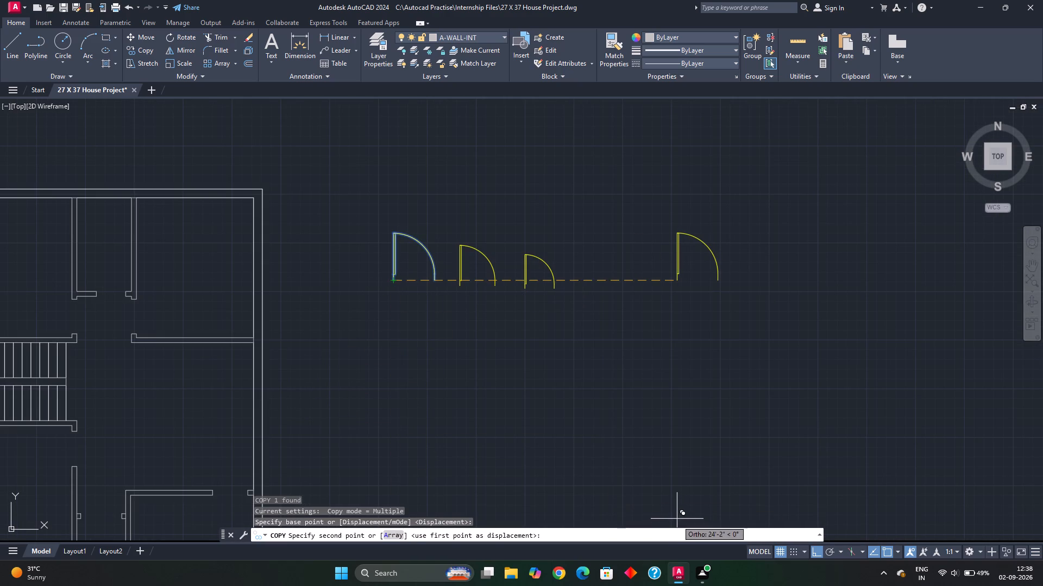
{"action": "key", "text": "F8"}
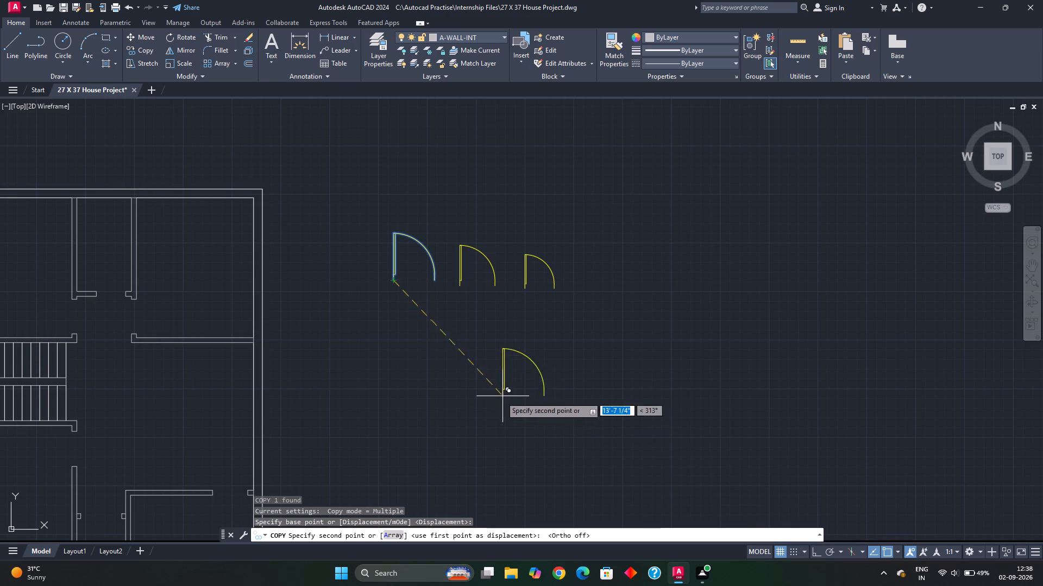
{"action": "middle_click_drag", "start_coordinate": [309, 413], "coordinate": [592, 282]}
{"action": "scroll", "coordinate": [364, 399], "scroll_direction": "up", "scroll_amount": 3}
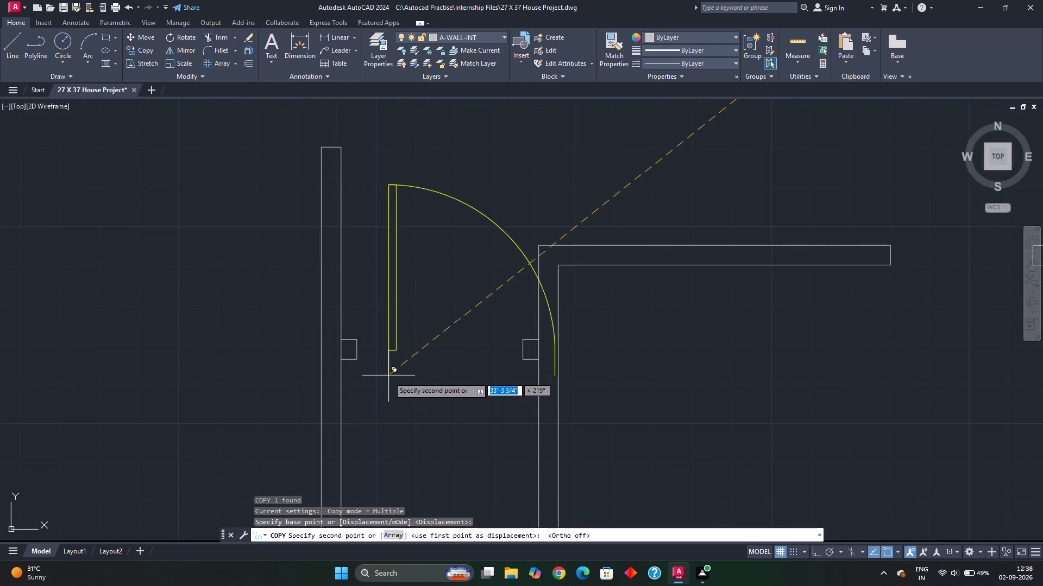
{"action": "scroll", "coordinate": [388, 373], "scroll_direction": "up", "scroll_amount": 2}
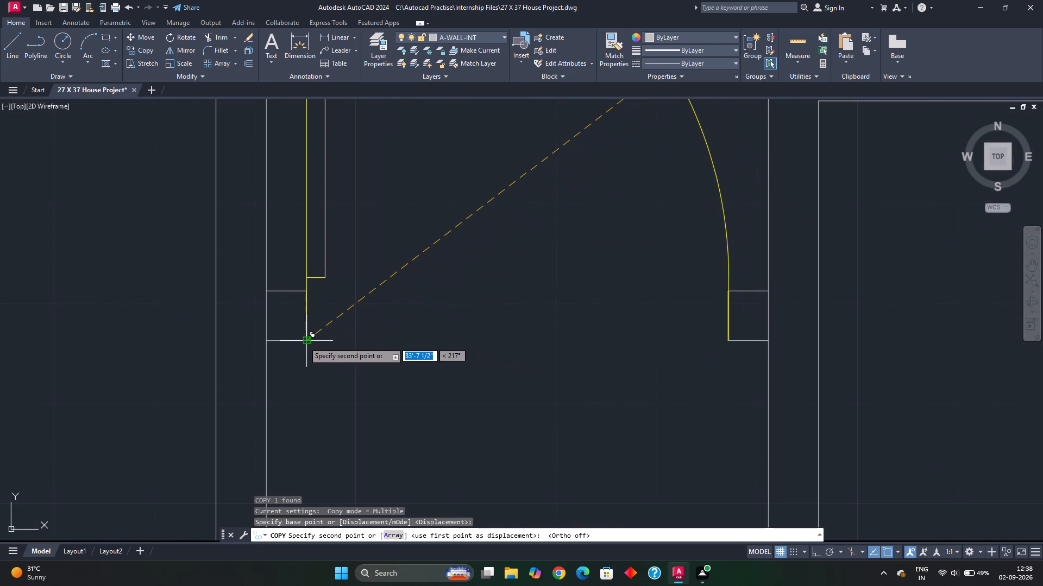
{"action": "left_click", "coordinate": [304, 342]}
{"action": "scroll", "coordinate": [380, 354], "scroll_direction": "down", "scroll_amount": 2}
{"action": "scroll", "coordinate": [426, 359], "scroll_direction": "down", "scroll_amount": 2}
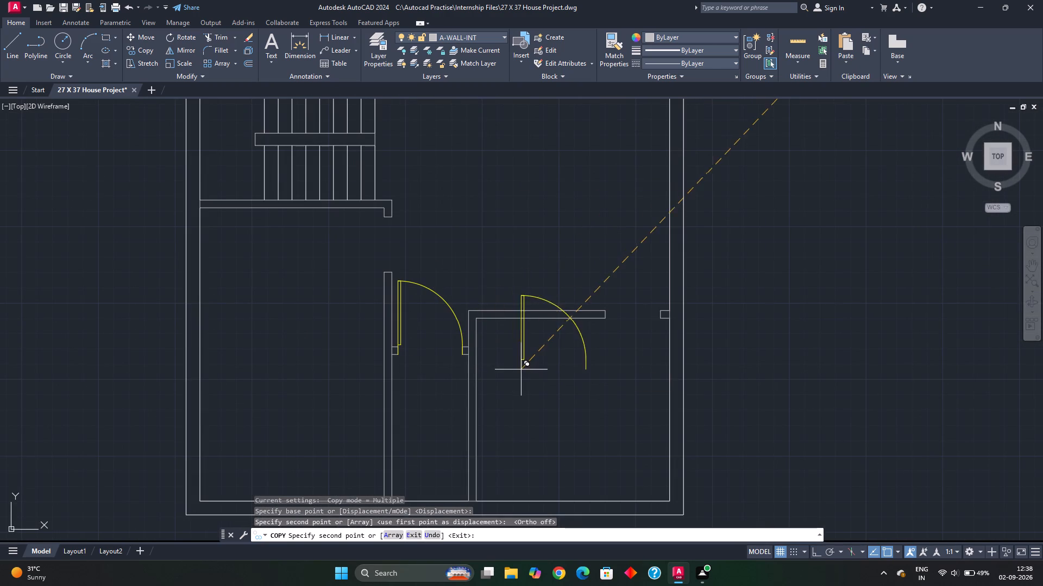
{"action": "key", "text": "Escape"}
Quick-measure the door opening in the partition just south of the staircase.
{"action": "middle_click_drag", "start_coordinate": [520, 385], "coordinate": [465, 405]}
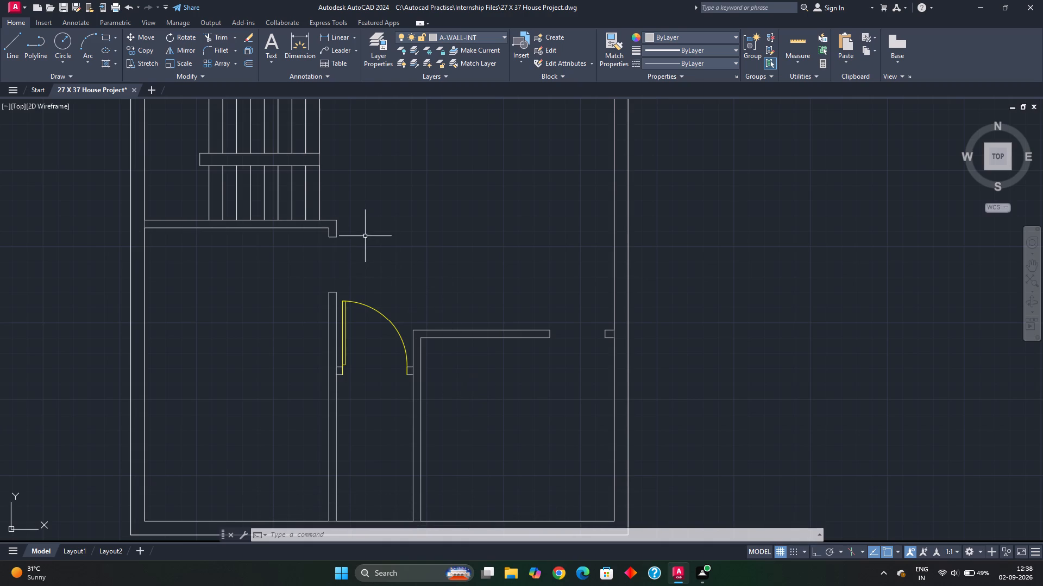
{"action": "scroll", "coordinate": [466, 269], "scroll_direction": "down", "scroll_amount": 1}
{"action": "middle_click_drag", "start_coordinate": [470, 272], "coordinate": [454, 293]}
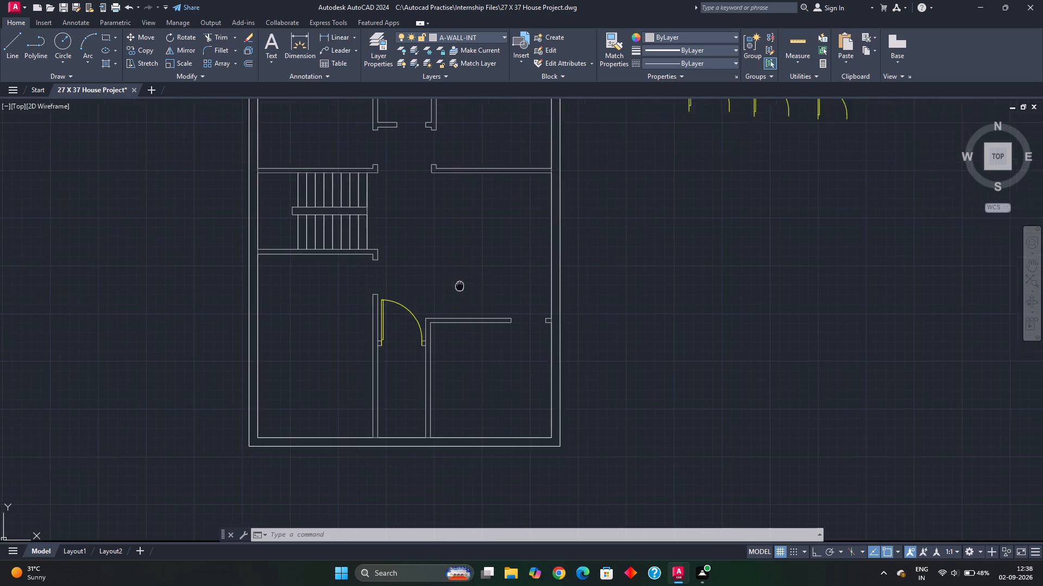
{"action": "middle_click_drag", "start_coordinate": [454, 293], "coordinate": [374, 332]}
{"action": "scroll", "coordinate": [291, 322], "scroll_direction": "up", "scroll_amount": 2}
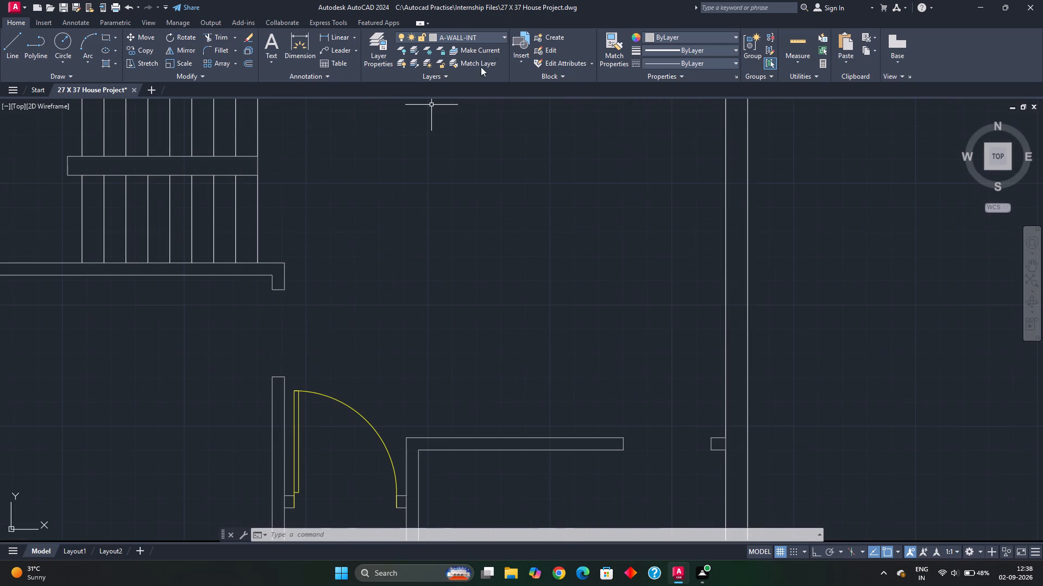
{"action": "left_click", "coordinate": [796, 47]}
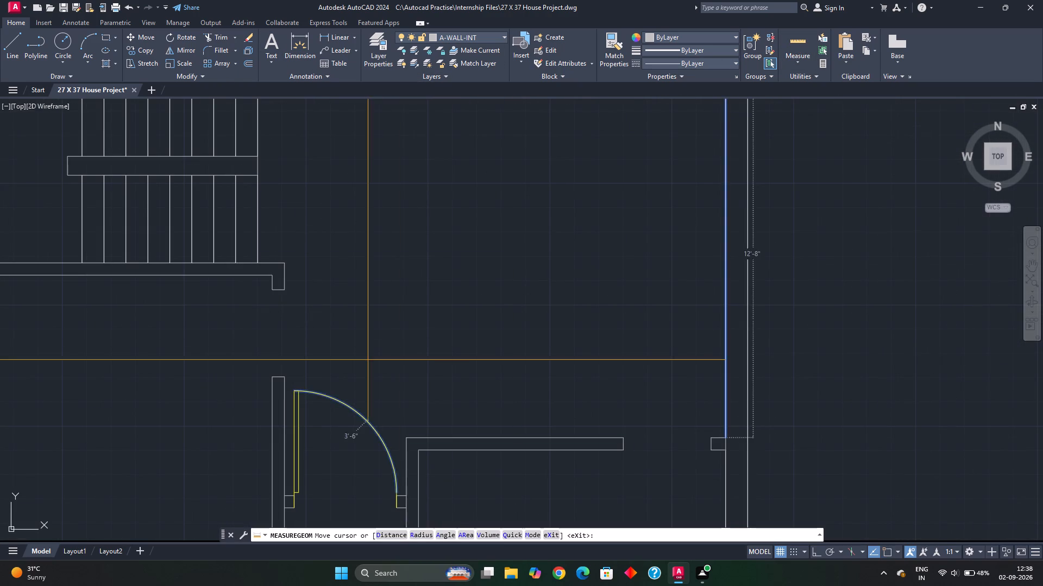
{"action": "scroll", "coordinate": [313, 365], "scroll_direction": "up", "scroll_amount": 2}
{"action": "key", "text": "Escape"}
Place four loose copies of the 3' door near the openings of the northeast, southeast, southwest and northwest rooms.
{"action": "scroll", "coordinate": [276, 359], "scroll_direction": "down", "scroll_amount": 1}
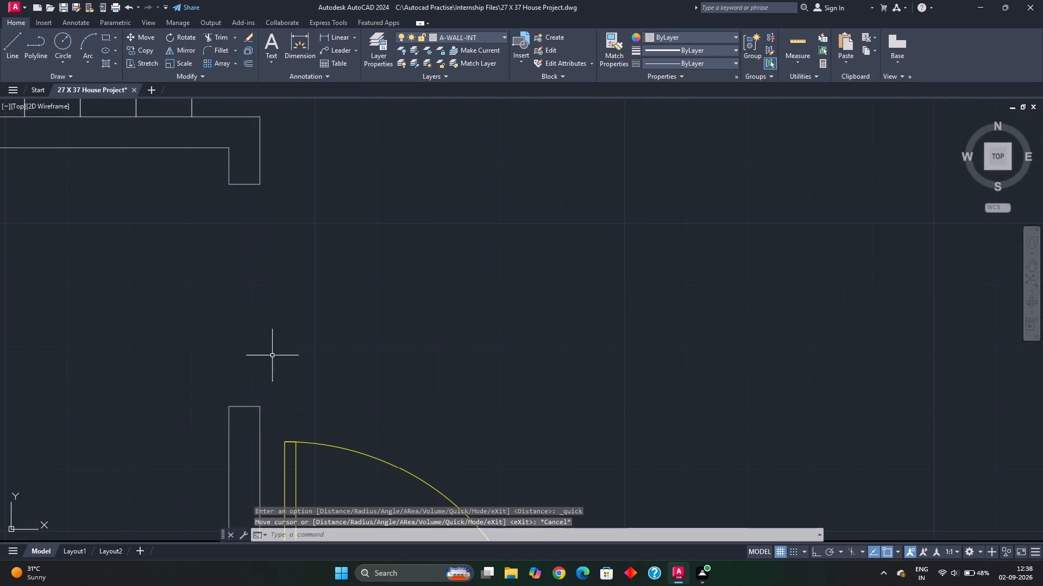
{"action": "scroll", "coordinate": [277, 360], "scroll_direction": "down", "scroll_amount": 2}
{"action": "scroll", "coordinate": [399, 355], "scroll_direction": "down", "scroll_amount": 1}
{"action": "middle_click_drag", "start_coordinate": [409, 346], "coordinate": [316, 416]}
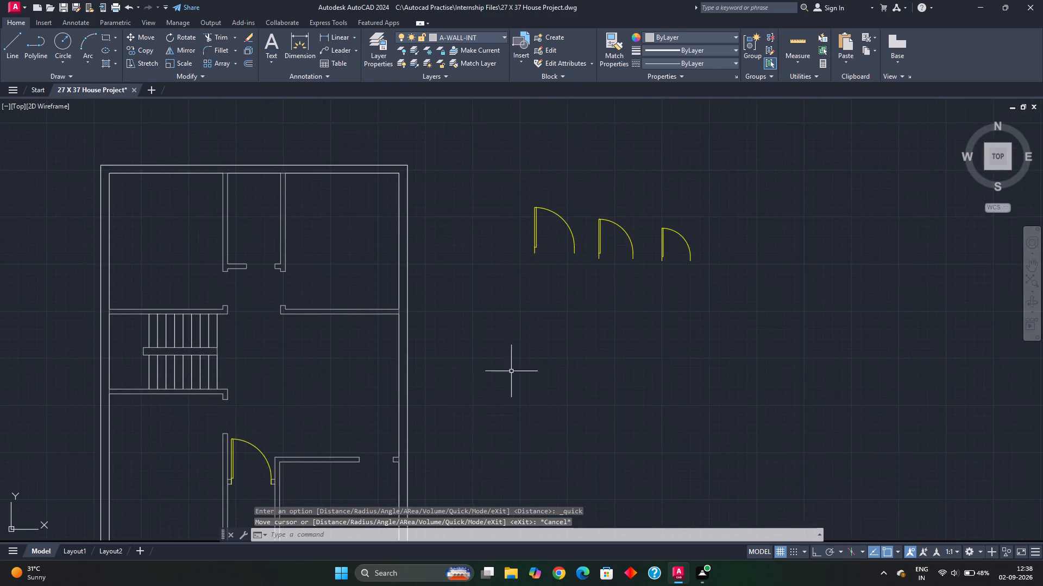
{"action": "middle_click_drag", "start_coordinate": [524, 364], "coordinate": [347, 399]}
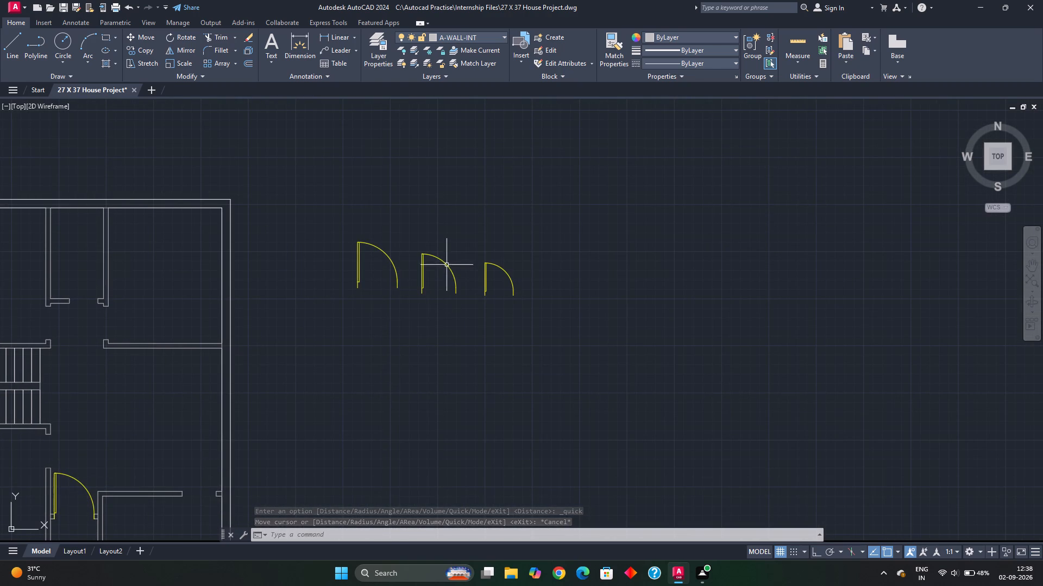
{"action": "left_click", "coordinate": [444, 252]}
{"action": "left_click", "coordinate": [411, 302]}
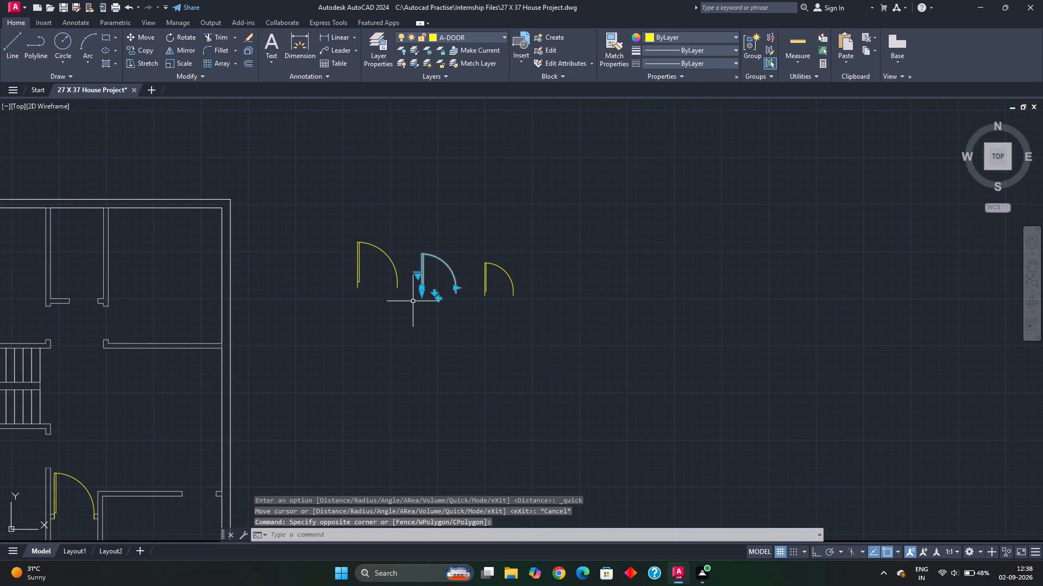
{"action": "key", "text": "c"}
{"action": "key", "text": "o"}
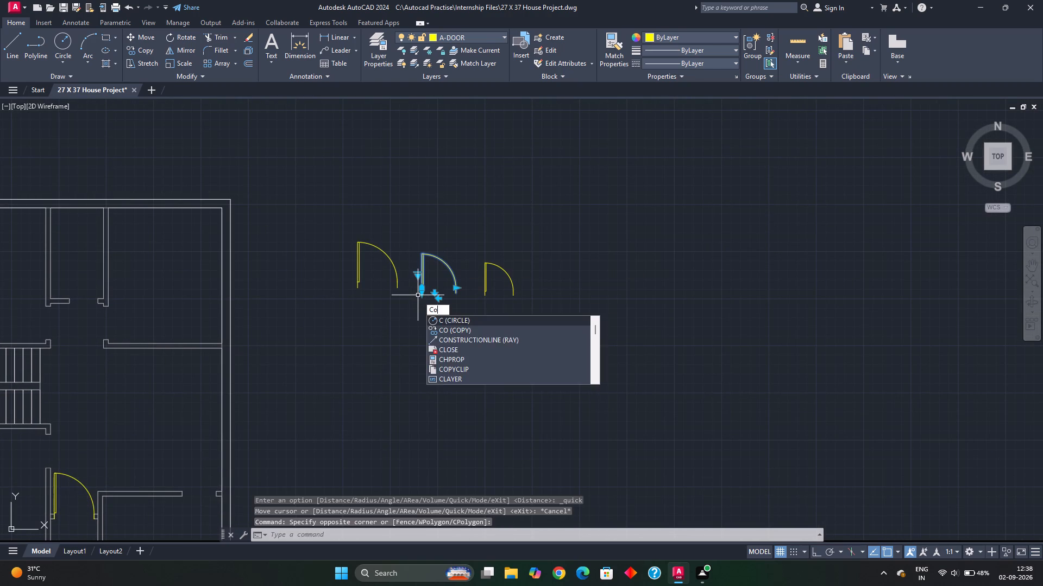
{"action": "key", "text": "Return"}
{"action": "left_click", "coordinate": [423, 296]}
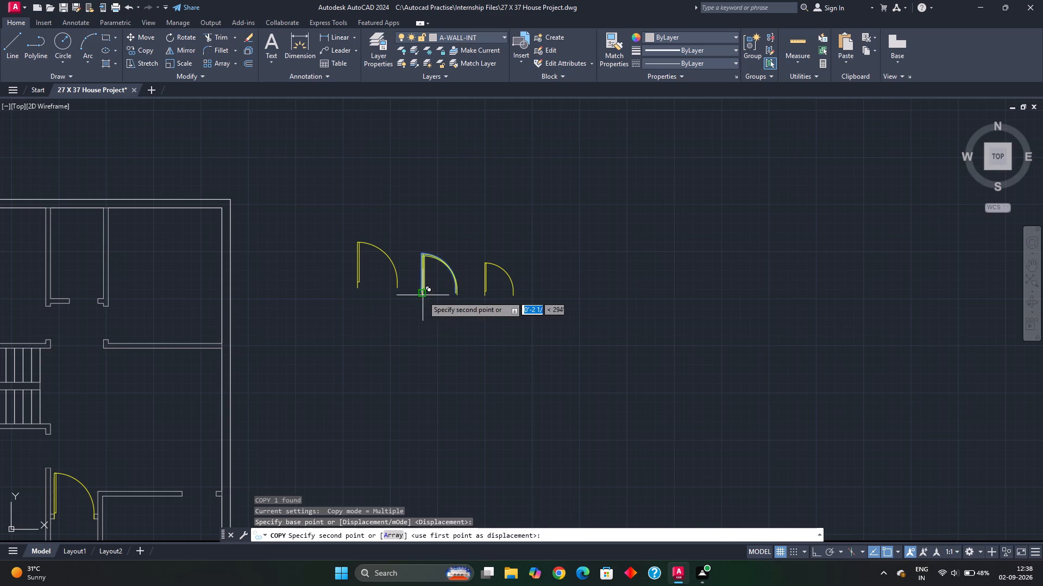
{"action": "middle_click_drag", "start_coordinate": [178, 346], "coordinate": [334, 303]}
{"action": "scroll", "coordinate": [179, 346], "scroll_direction": "down", "scroll_amount": 1}
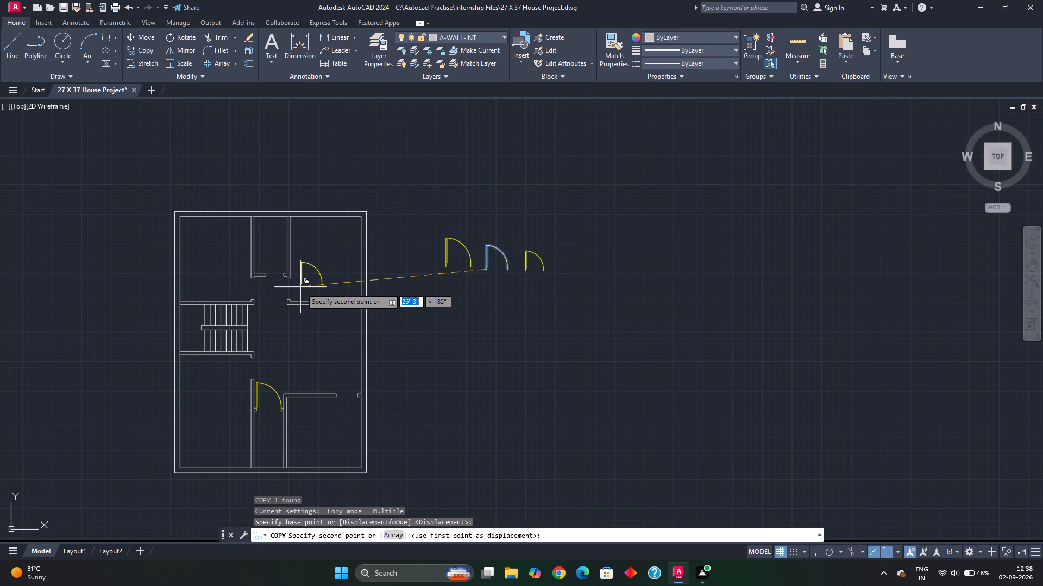
{"action": "left_click", "coordinate": [300, 288]}
{"action": "left_click", "coordinate": [333, 381]}
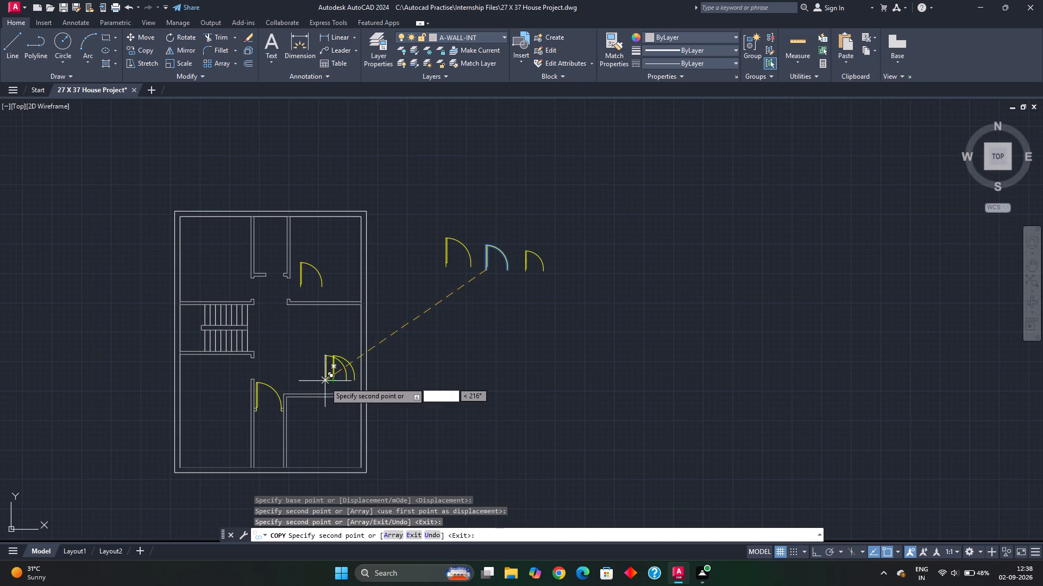
{"action": "left_click", "coordinate": [223, 391]}
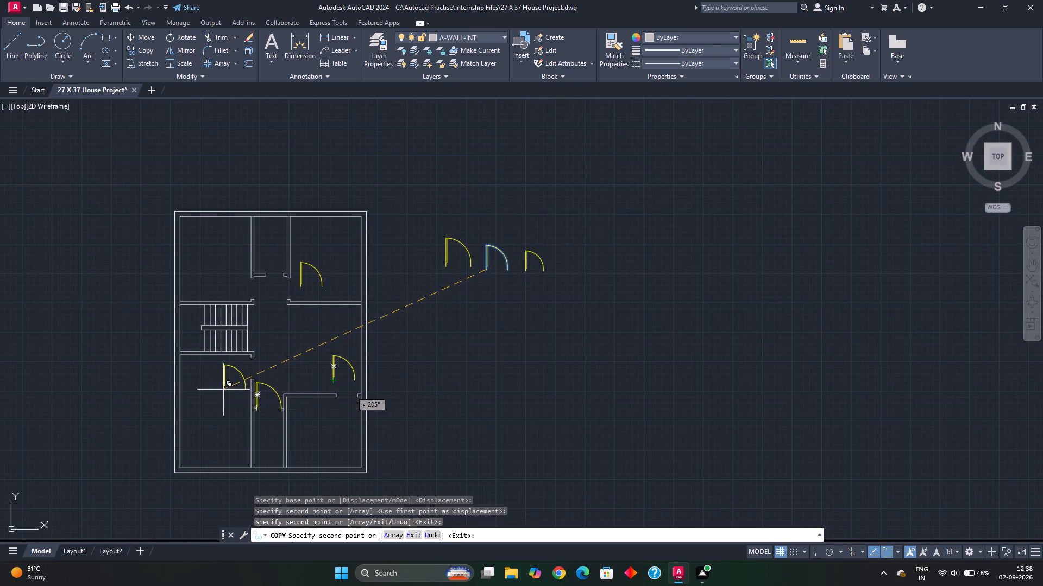
{"action": "left_click", "coordinate": [217, 293]}
{"action": "key", "text": "Escape"}
Copy the 2'6" door from its bottom west endpoint to the west jamb's lower corner in the small north-middle room's opening.
{"action": "left_click_drag", "start_coordinate": [552, 247], "coordinate": [547, 253]}
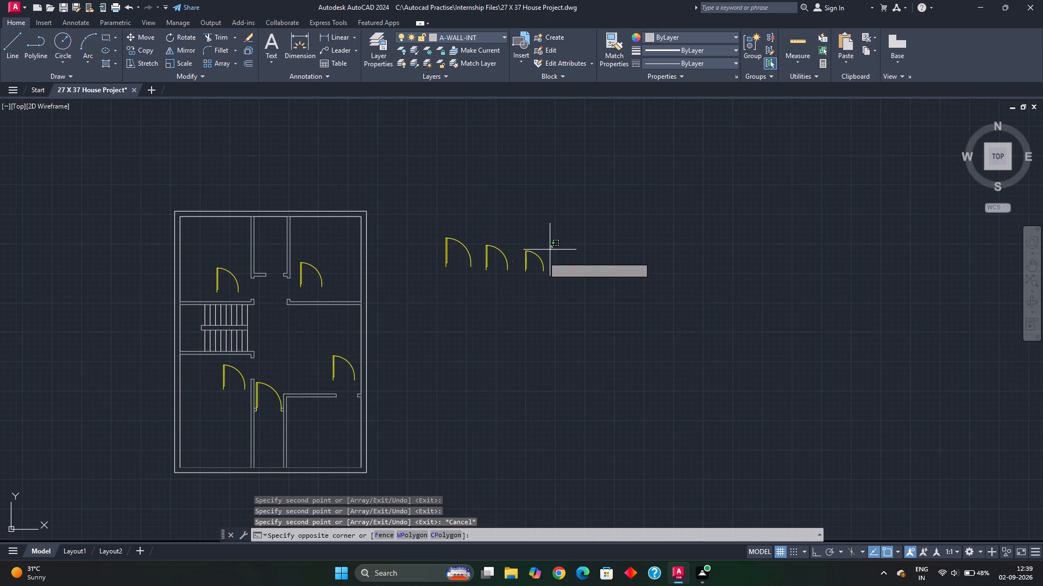
{"action": "left_click", "coordinate": [516, 294]}
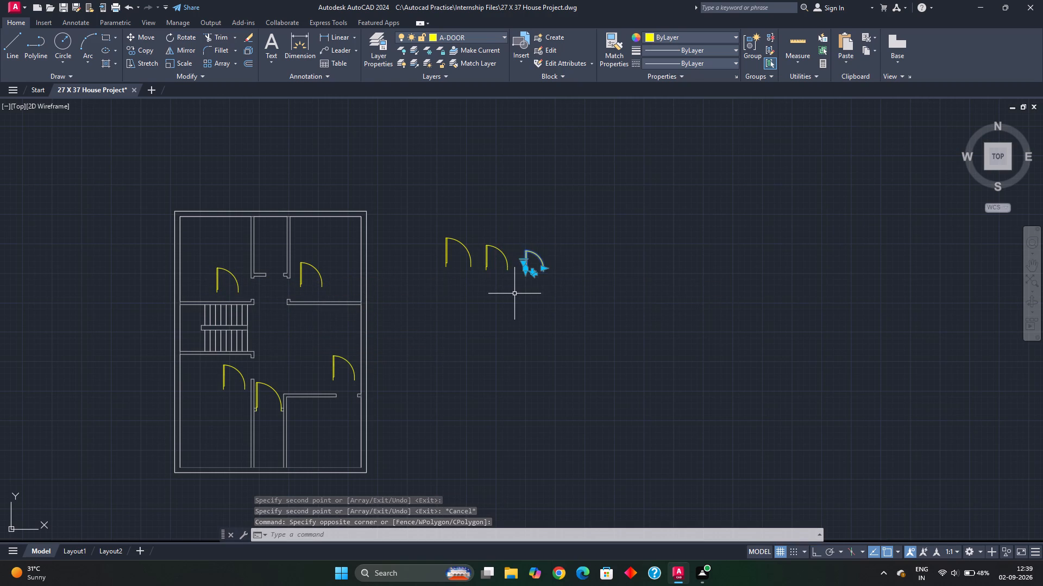
{"action": "key", "text": "c"}
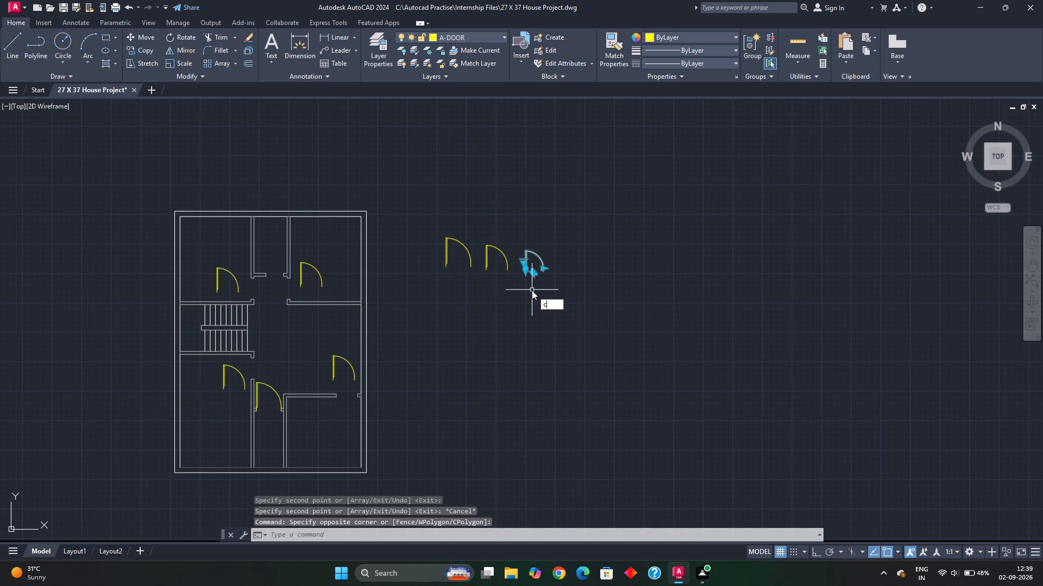
{"action": "key", "text": "o"}
{"action": "key", "text": "Return"}
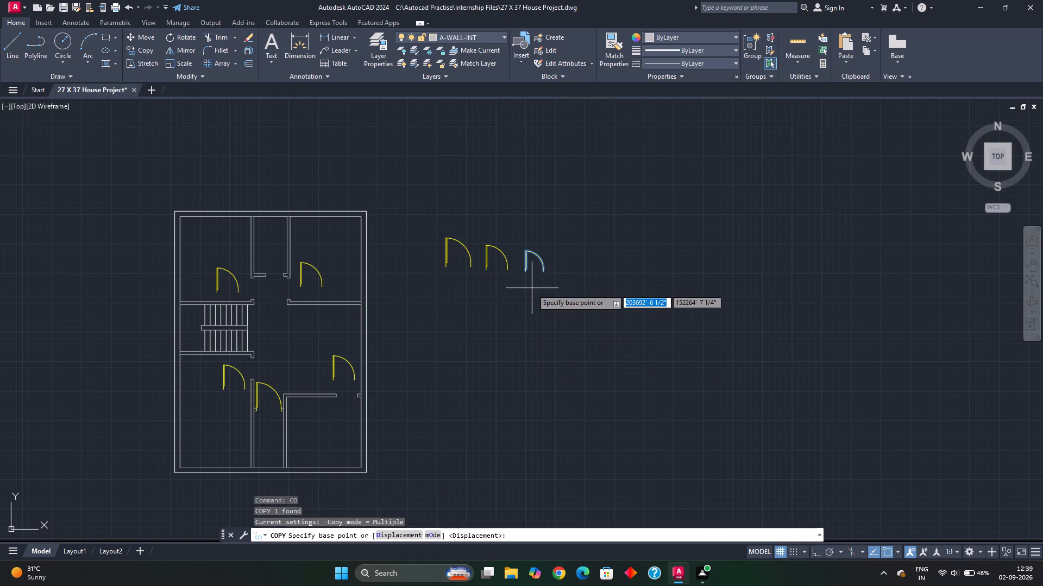
{"action": "scroll", "coordinate": [530, 284], "scroll_direction": "up", "scroll_amount": 2}
{"action": "left_click", "coordinate": [517, 253]}
{"action": "scroll", "coordinate": [328, 264], "scroll_direction": "down", "scroll_amount": 2}
{"action": "middle_click_drag", "start_coordinate": [328, 265], "coordinate": [457, 273]}
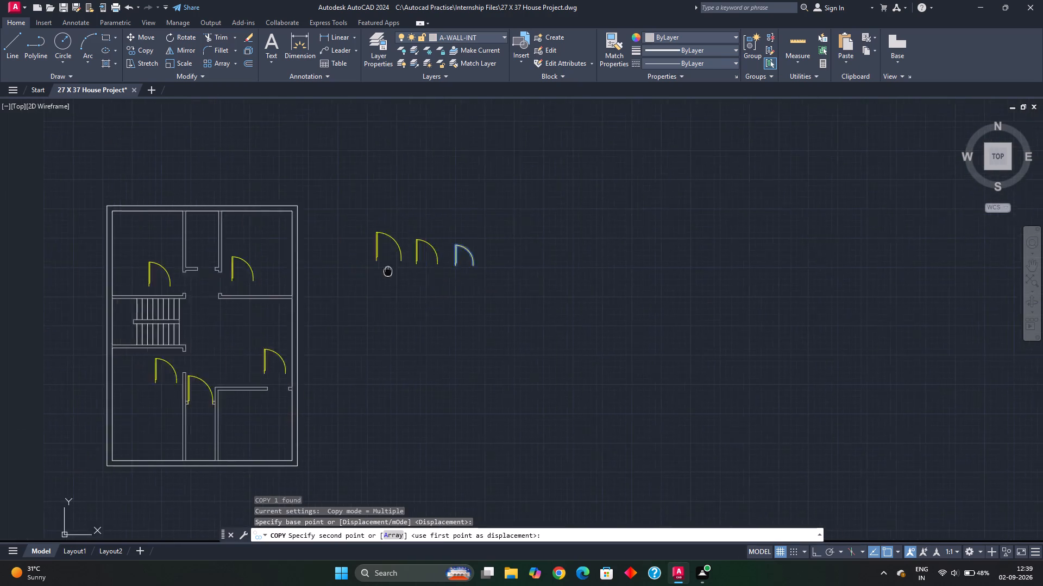
{"action": "middle_click_drag", "start_coordinate": [457, 273], "coordinate": [588, 264]}
{"action": "scroll", "coordinate": [458, 261], "scroll_direction": "up", "scroll_amount": 3}
{"action": "middle_click_drag", "start_coordinate": [425, 253], "coordinate": [683, 284]}
{"action": "scroll", "coordinate": [561, 295], "scroll_direction": "up", "scroll_amount": 3}
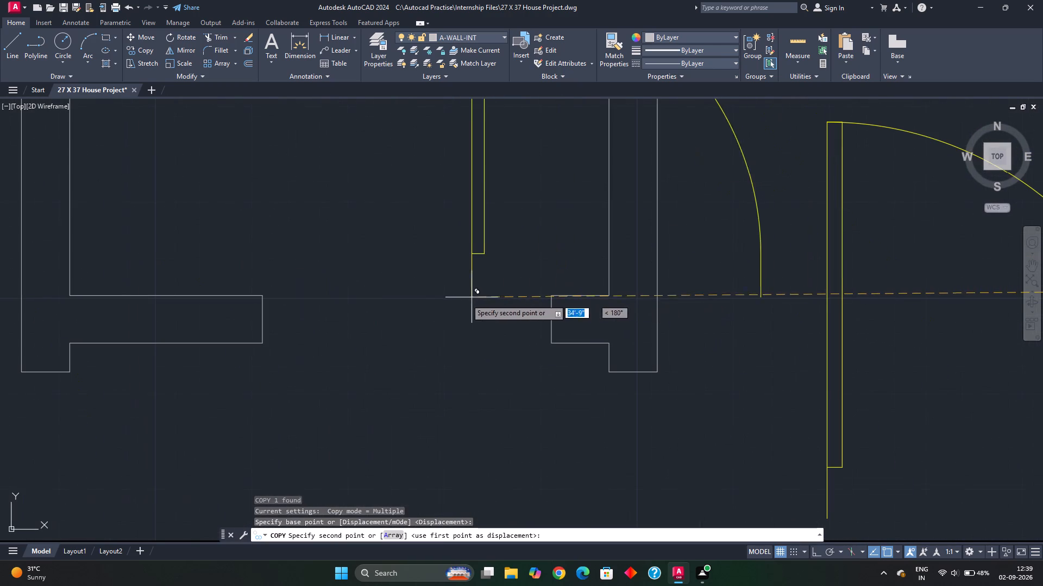
{"action": "left_click", "coordinate": [265, 344]}
{"action": "key", "text": "Escape"}
{"action": "key", "text": "Escape"}
Flip the 2'6" door in the small north-middle room's opening so its leaf hinges on the east jamb.
{"action": "left_click", "coordinate": [305, 256]}
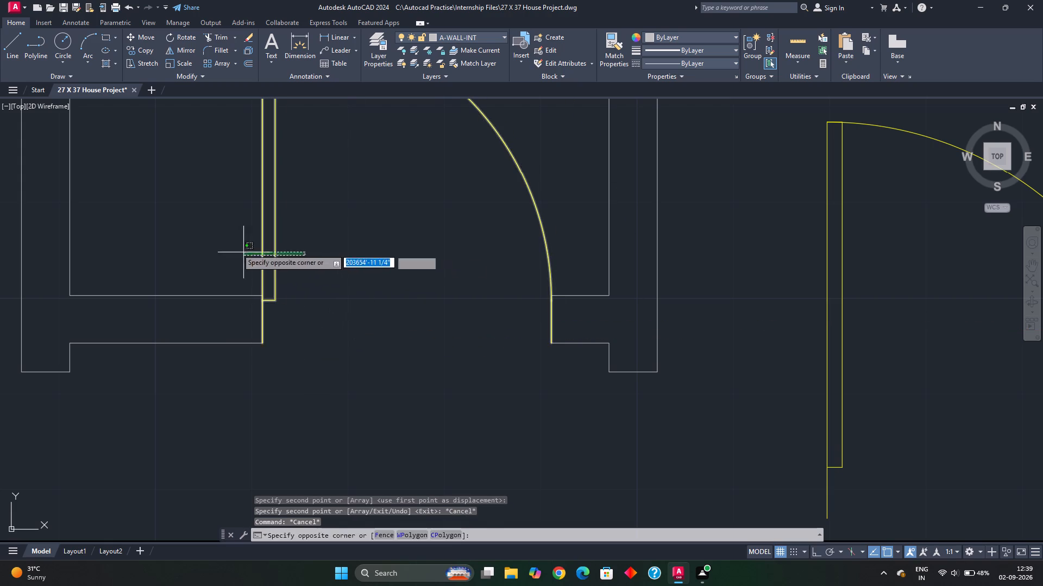
{"action": "left_click", "coordinate": [236, 248]}
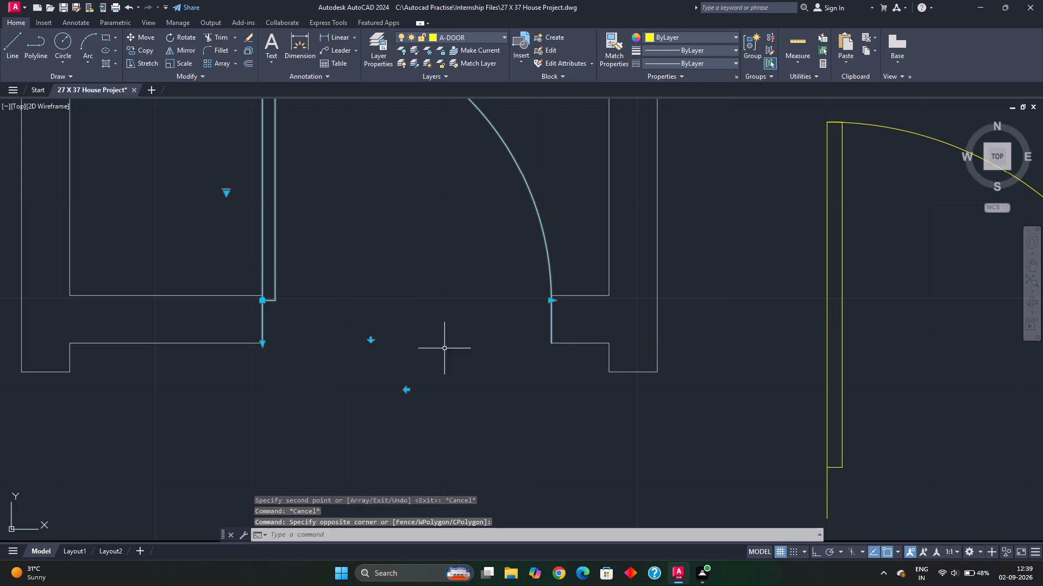
{"action": "left_click", "coordinate": [406, 392]}
{"action": "key", "text": "Escape"}
{"action": "scroll", "coordinate": [432, 371], "scroll_direction": "down", "scroll_amount": 4}
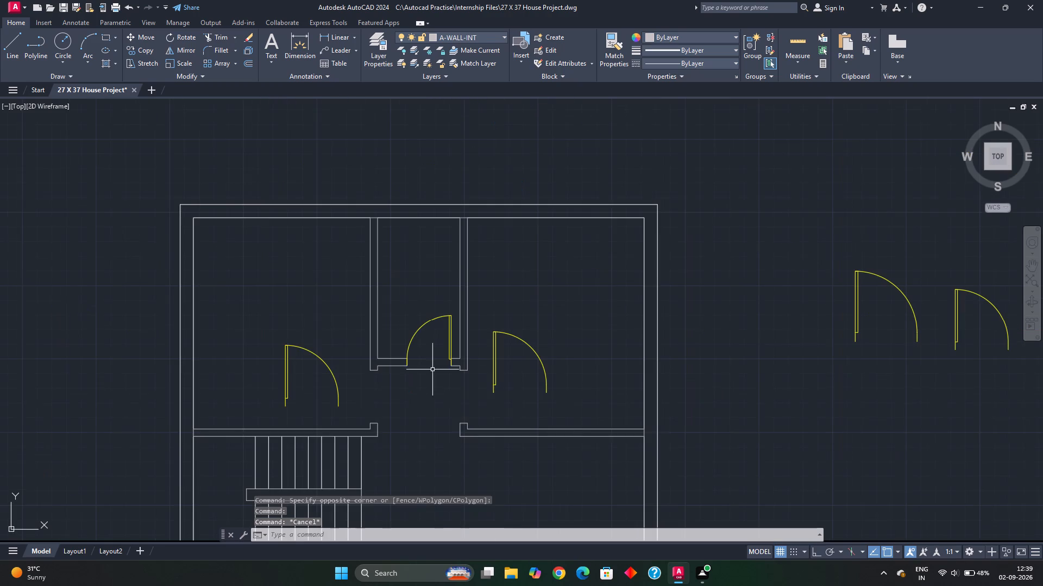
{"action": "middle_click_drag", "start_coordinate": [444, 380], "coordinate": [440, 361]}
{"action": "key", "text": "Escape"}
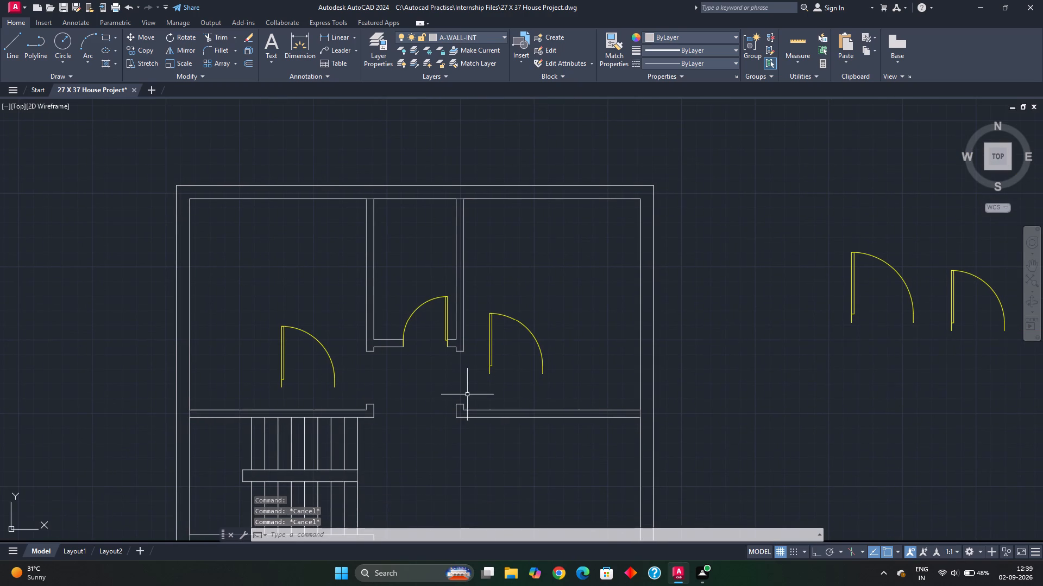
Rotate the loose 3' door in the northeast room by 90° about its bottom west endpoint, so its leaf points west.
{"action": "middle_click_drag", "start_coordinate": [468, 396], "coordinate": [458, 355]}
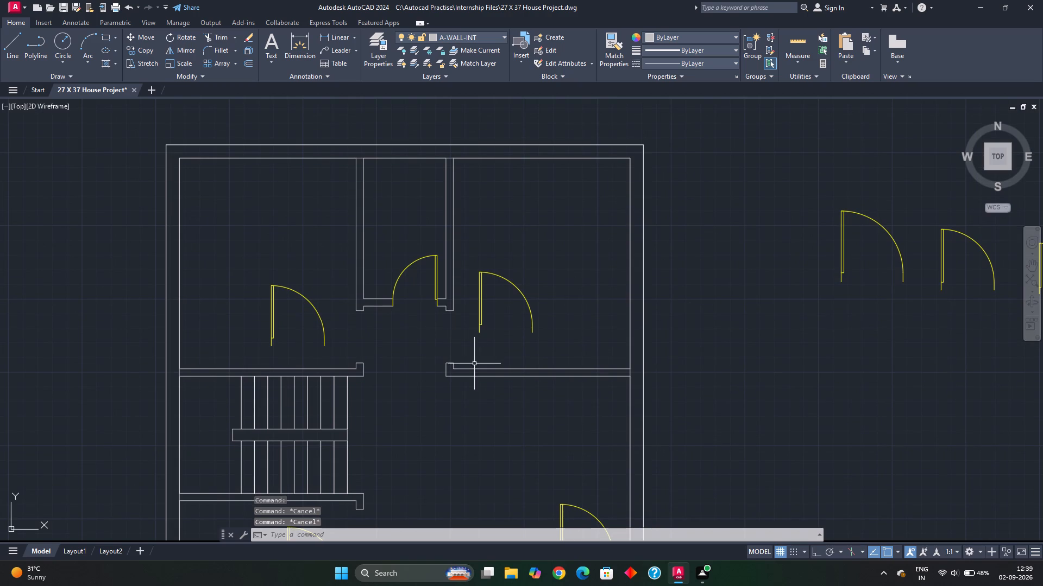
{"action": "left_click", "coordinate": [491, 313]}
{"action": "left_click", "coordinate": [474, 324]}
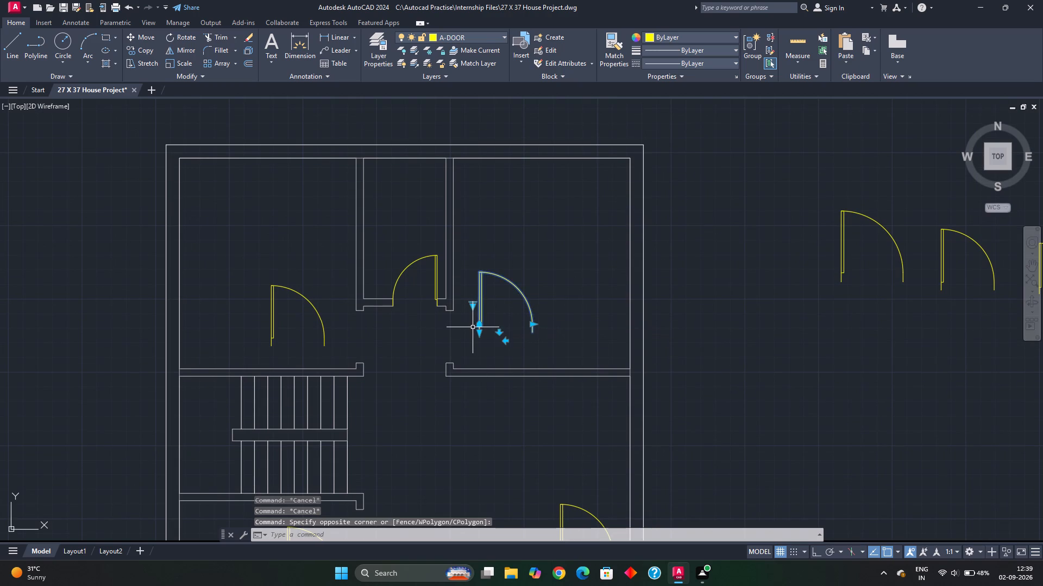
{"action": "type", "text": "ro"}
{"action": "key", "text": "Return"}
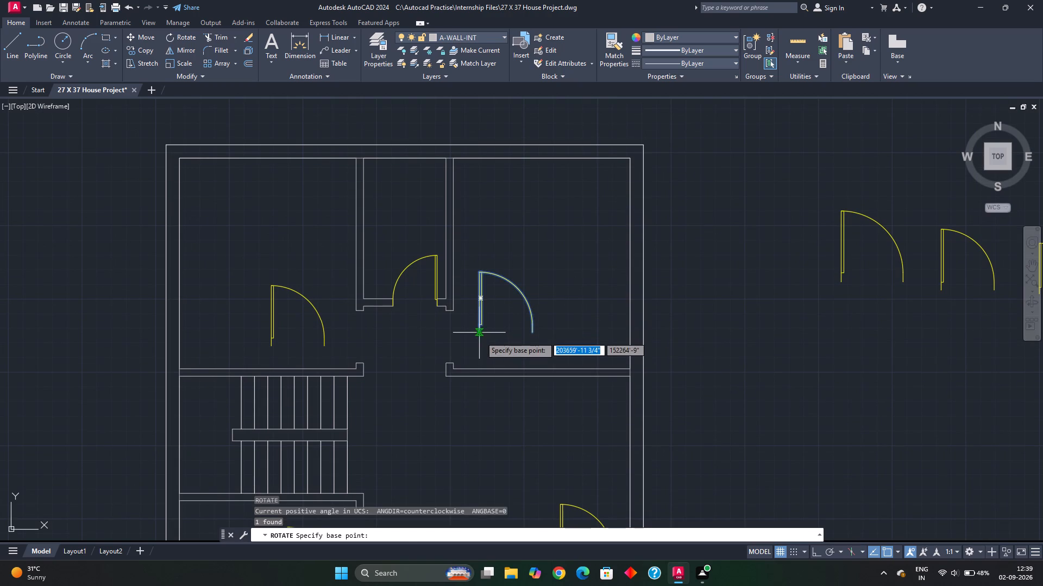
{"action": "left_click", "coordinate": [481, 334]}
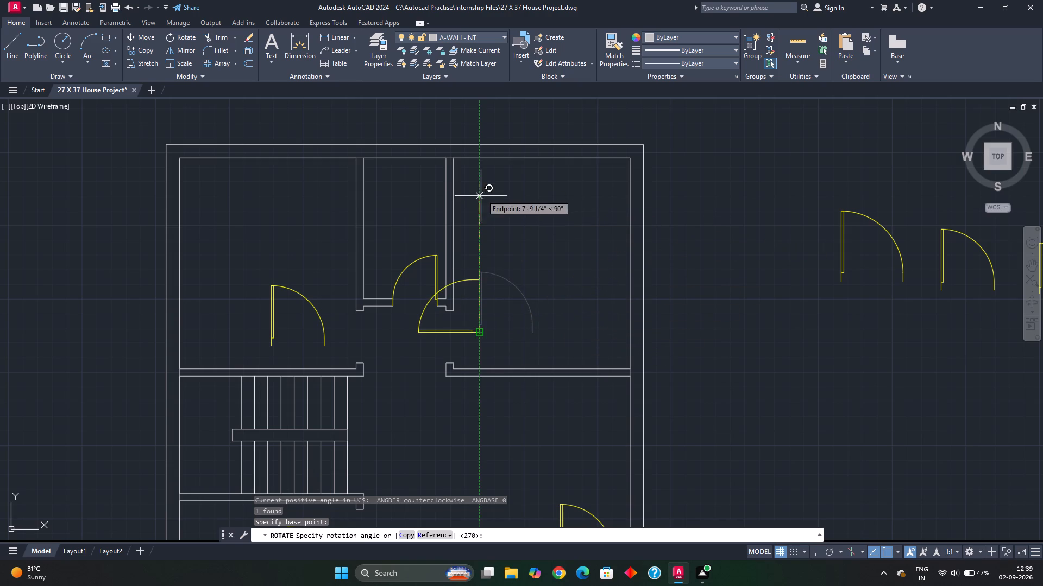
{"action": "left_click", "coordinate": [480, 190]}
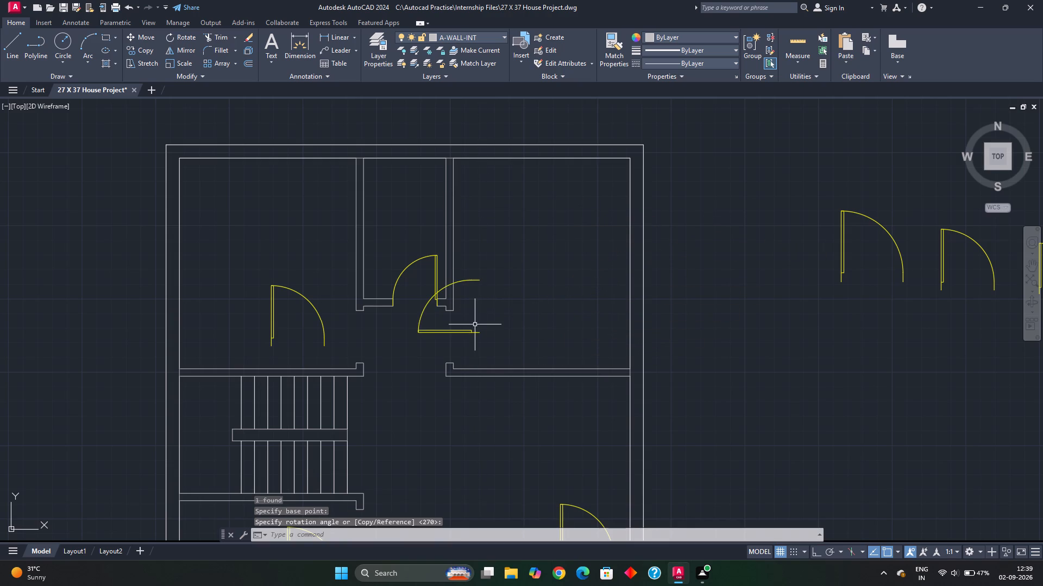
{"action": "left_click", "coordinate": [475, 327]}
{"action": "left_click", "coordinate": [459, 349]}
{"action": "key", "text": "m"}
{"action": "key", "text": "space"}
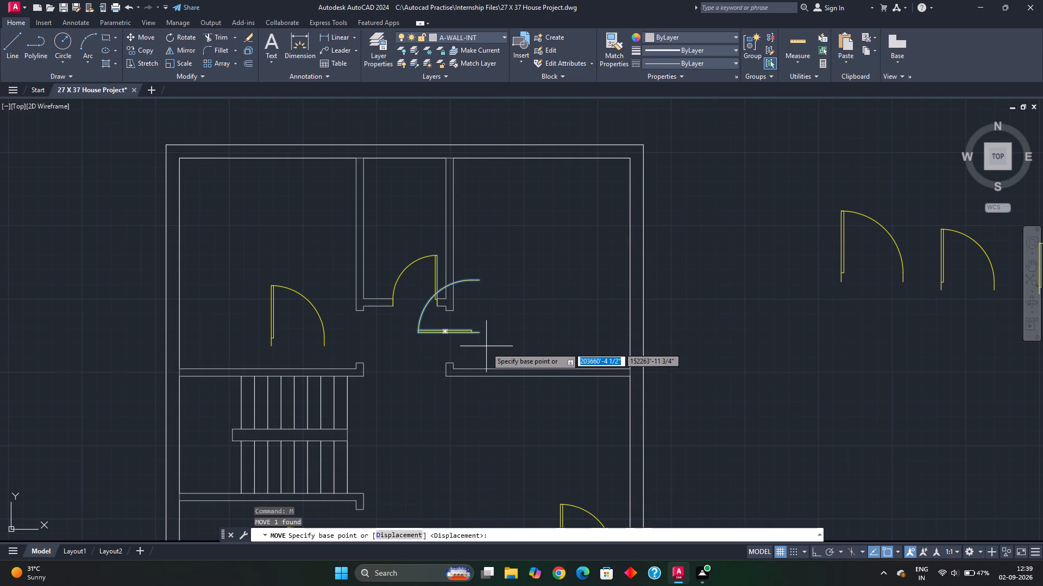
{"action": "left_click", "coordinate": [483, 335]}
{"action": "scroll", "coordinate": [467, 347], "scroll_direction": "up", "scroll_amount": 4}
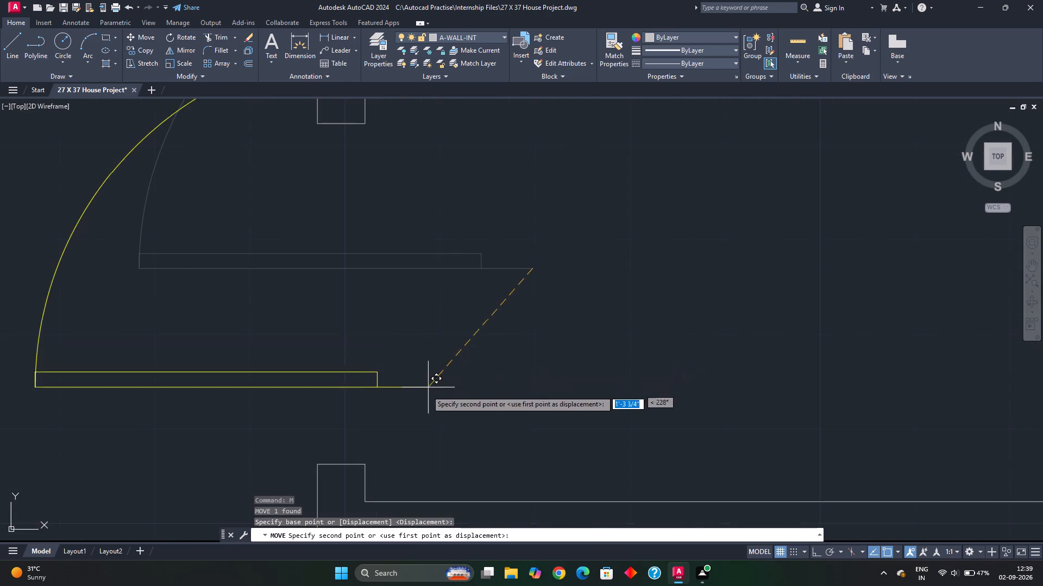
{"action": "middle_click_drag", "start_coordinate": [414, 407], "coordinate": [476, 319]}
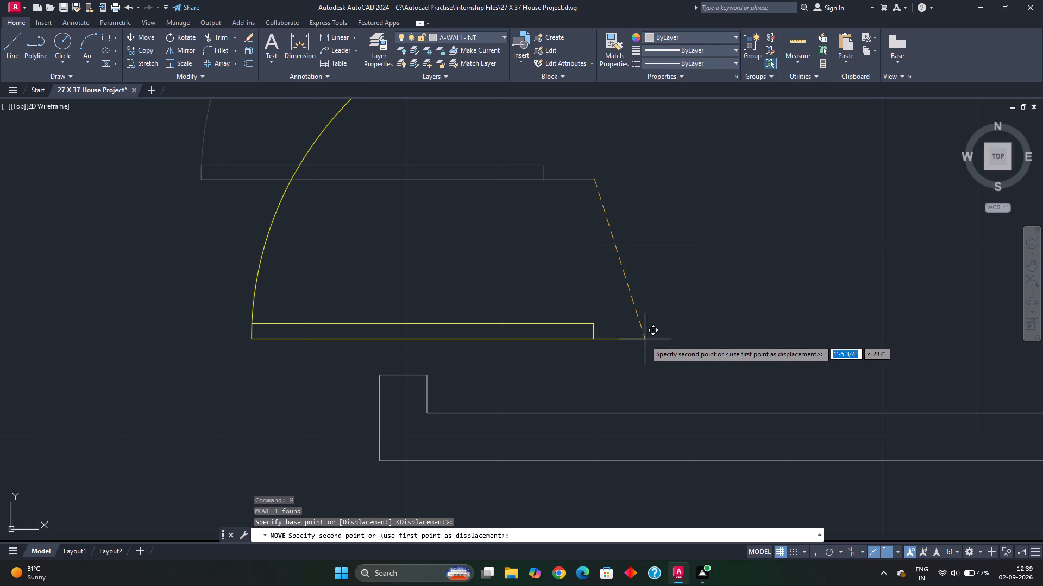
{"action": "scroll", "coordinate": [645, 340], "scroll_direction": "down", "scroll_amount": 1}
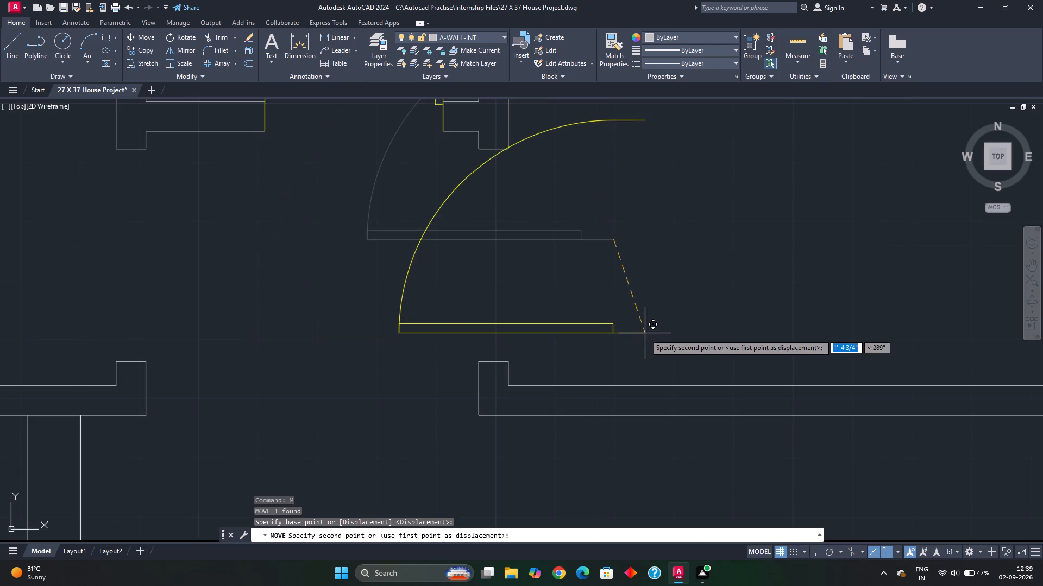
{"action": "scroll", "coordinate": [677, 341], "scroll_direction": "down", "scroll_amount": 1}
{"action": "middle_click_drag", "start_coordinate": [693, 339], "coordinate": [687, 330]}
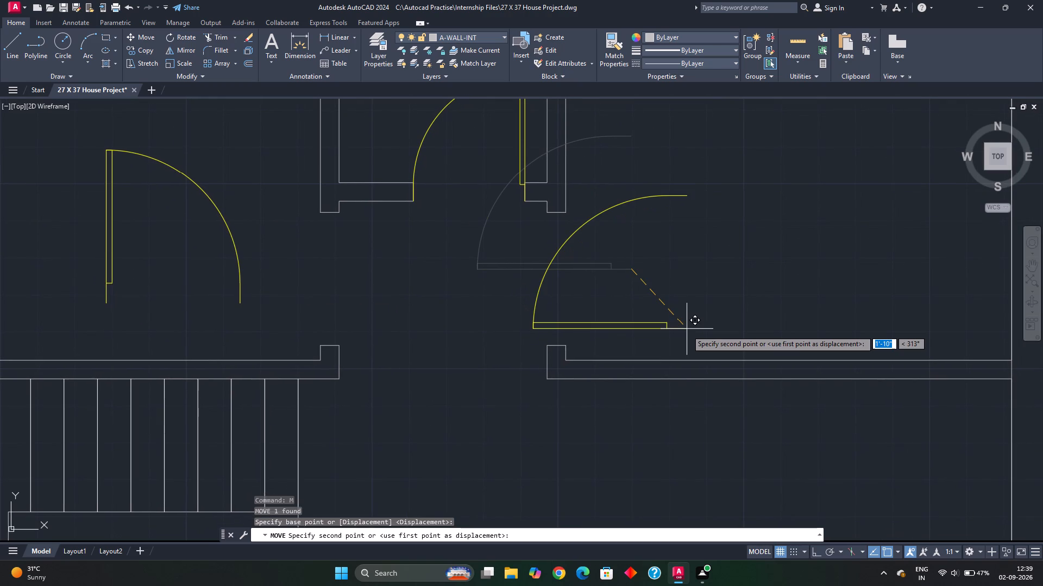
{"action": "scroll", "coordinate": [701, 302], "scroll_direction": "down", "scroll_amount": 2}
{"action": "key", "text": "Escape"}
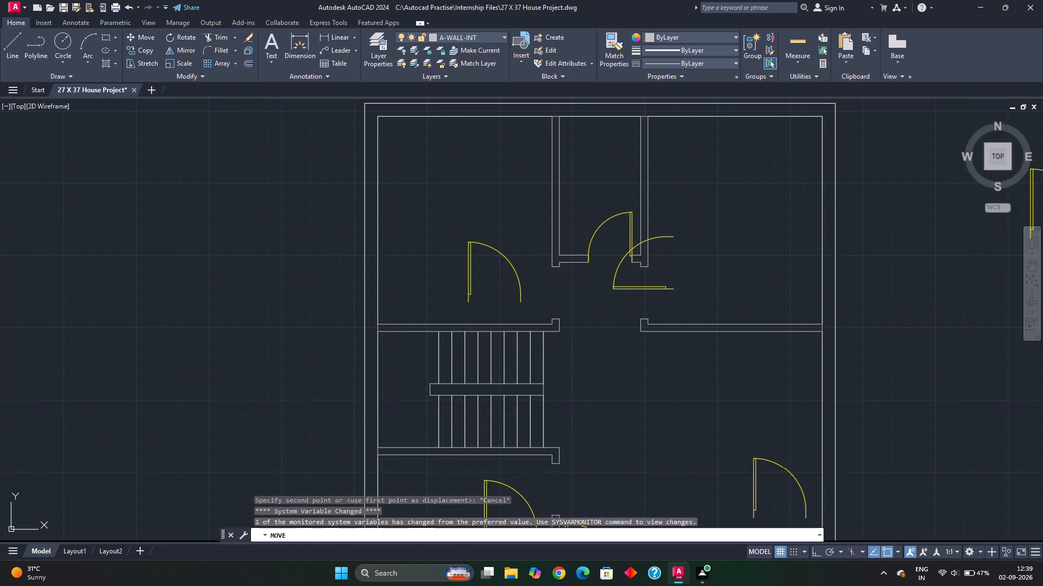
Mirror the northeast 3' door about a vertical line through its east endpoint, erasing the source door.
{"action": "left_click_drag", "start_coordinate": [679, 278], "coordinate": [674, 281]}
{"action": "left_click", "coordinate": [643, 303]}
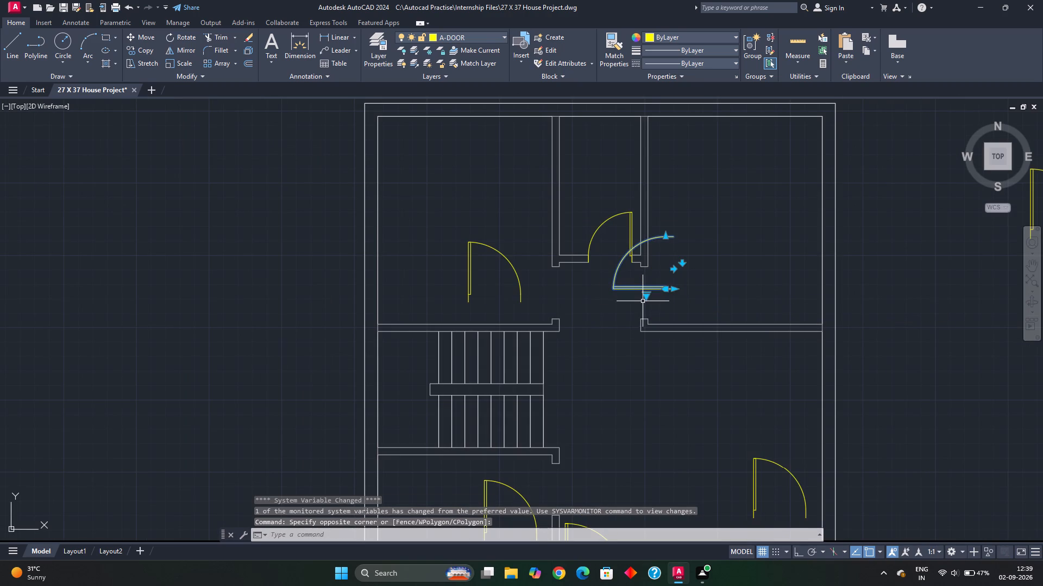
{"action": "type", "text": "mi"}
{"action": "key", "text": "space"}
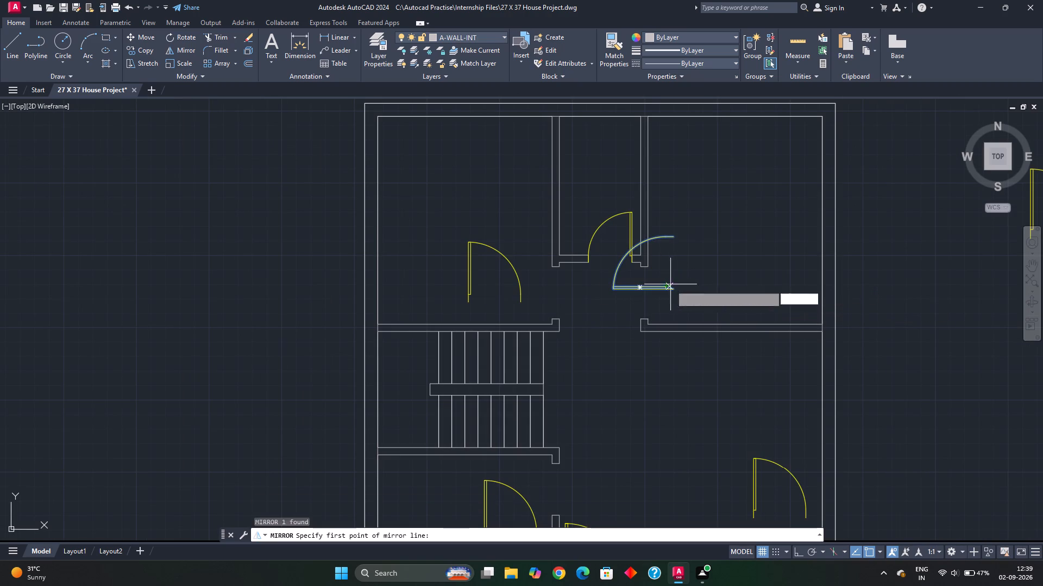
{"action": "left_click", "coordinate": [675, 291]}
{"action": "left_click", "coordinate": [675, 320]}
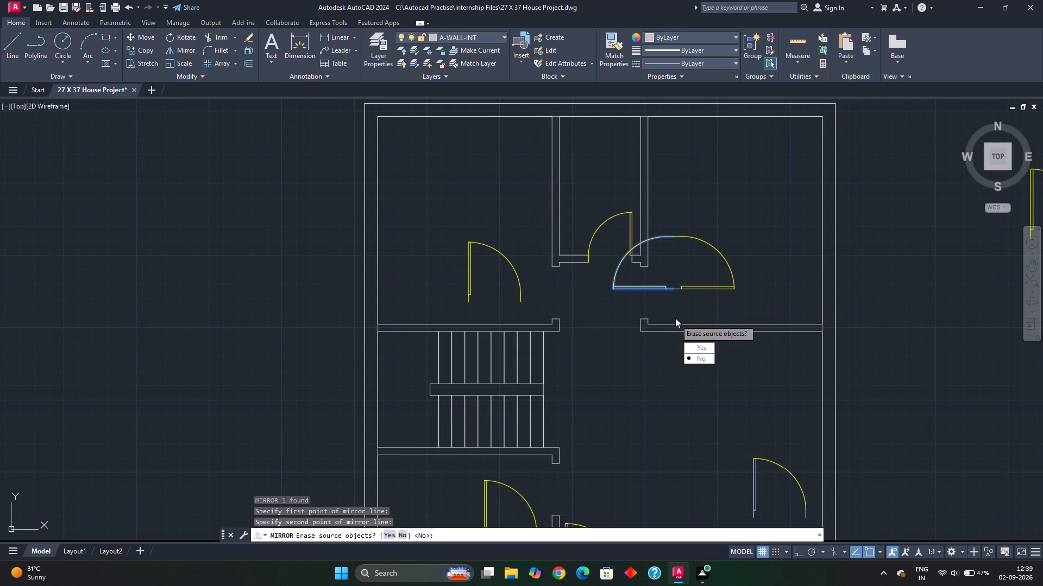
{"action": "left_click_drag", "start_coordinate": [701, 342], "coordinate": [675, 320]}
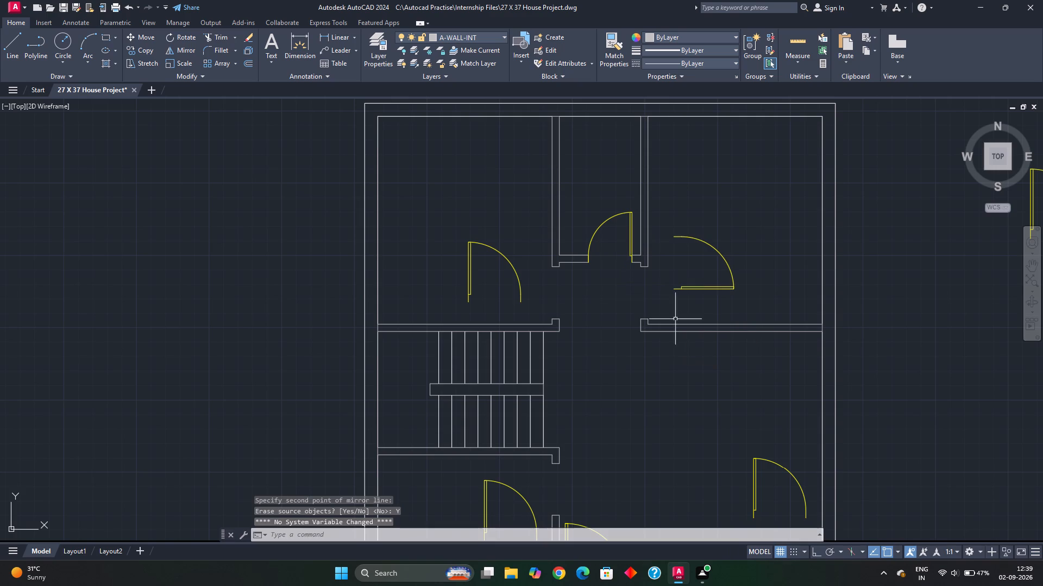
Move the northeast 3' door from its bottom west endpoint to the upper west corner of the south jamb in the northeast room's opening.
{"action": "left_click", "coordinate": [685, 284]}
{"action": "left_click", "coordinate": [680, 302]}
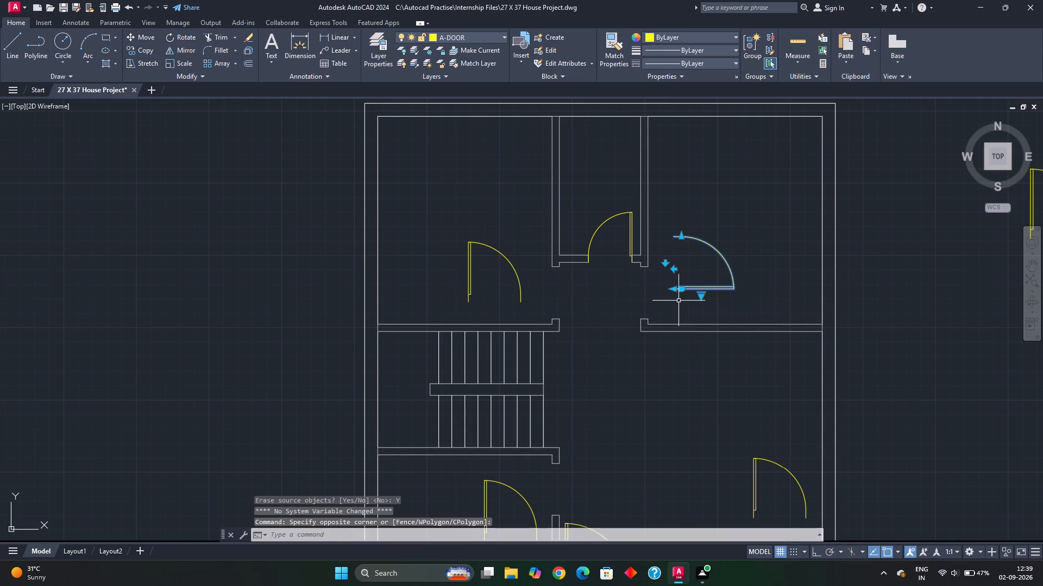
{"action": "type", "text": "m"}
{"action": "key", "text": "space"}
{"action": "left_click", "coordinate": [673, 289]}
{"action": "scroll", "coordinate": [641, 315], "scroll_direction": "up", "scroll_amount": 3}
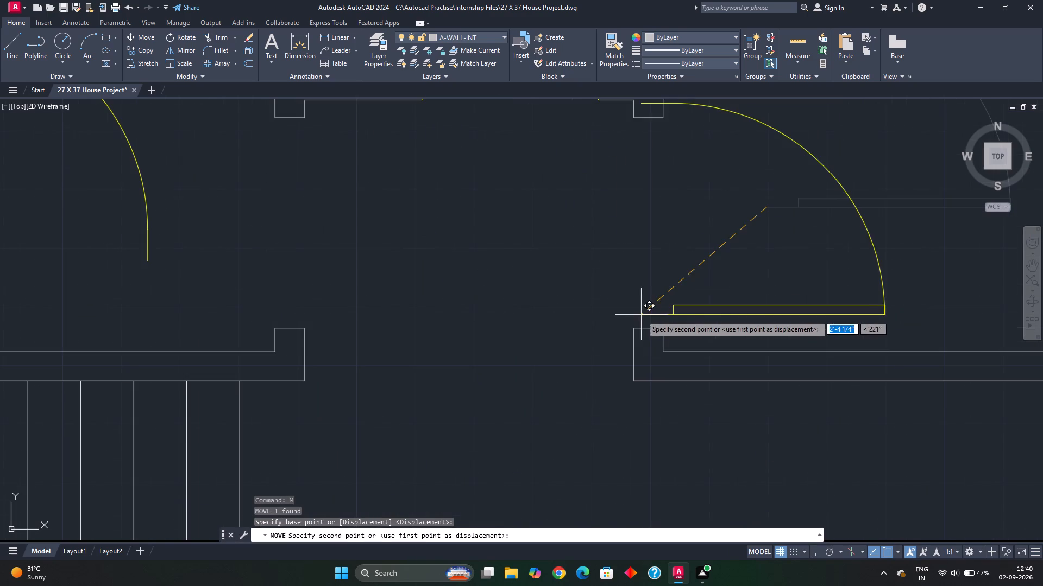
{"action": "left_click", "coordinate": [636, 330]}
Rotate the loose 3' door in the northwest room by 90° about its bottom west endpoint, so its leaf points west.
{"action": "scroll", "coordinate": [680, 321], "scroll_direction": "down", "scroll_amount": 2}
{"action": "middle_click_drag", "start_coordinate": [678, 281], "coordinate": [680, 258]}
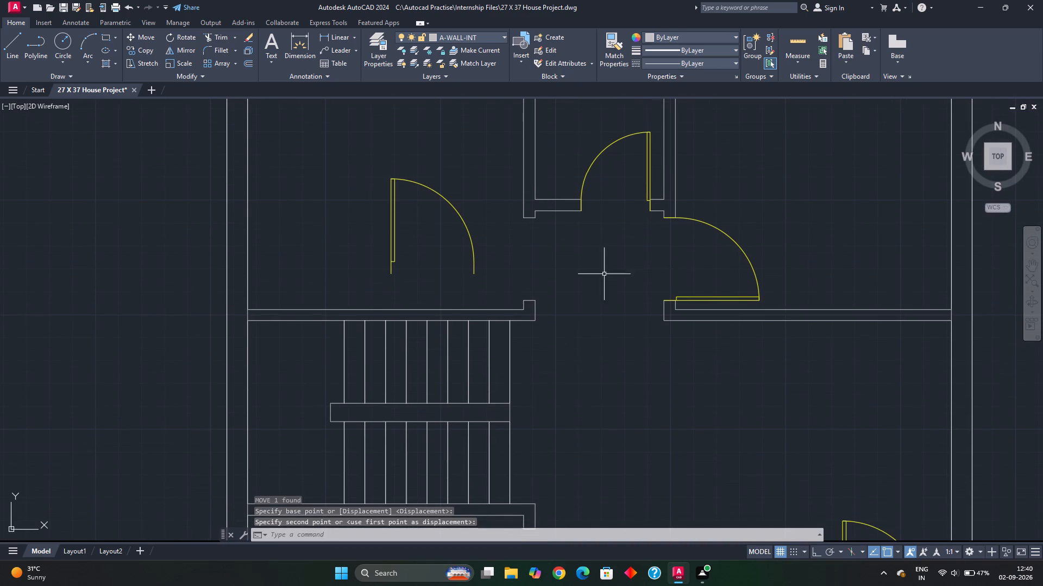
{"action": "left_click", "coordinate": [412, 176]}
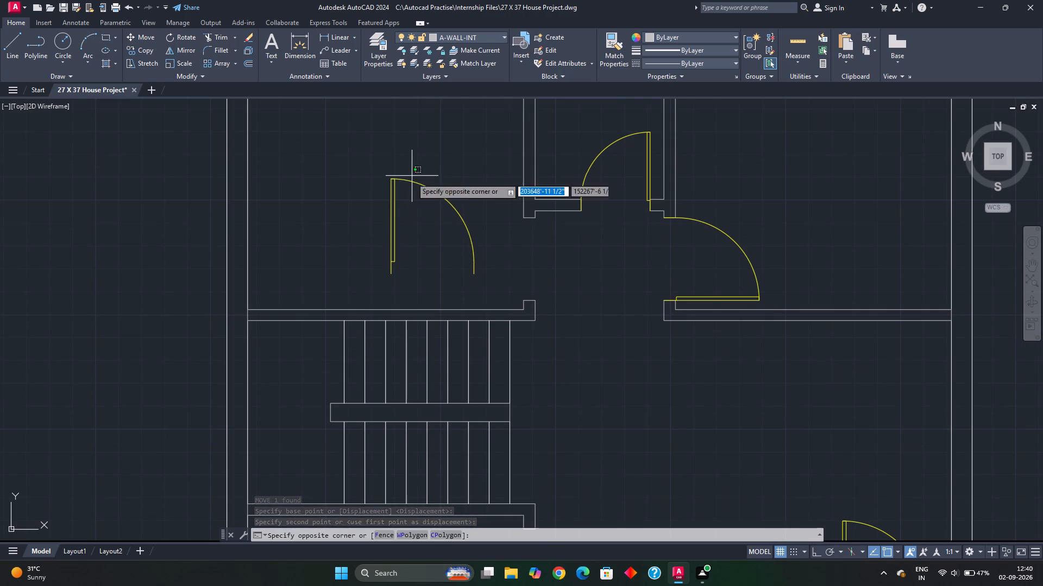
{"action": "left_click", "coordinate": [392, 194]}
{"action": "type", "text": "ro"}
{"action": "key", "text": "Return"}
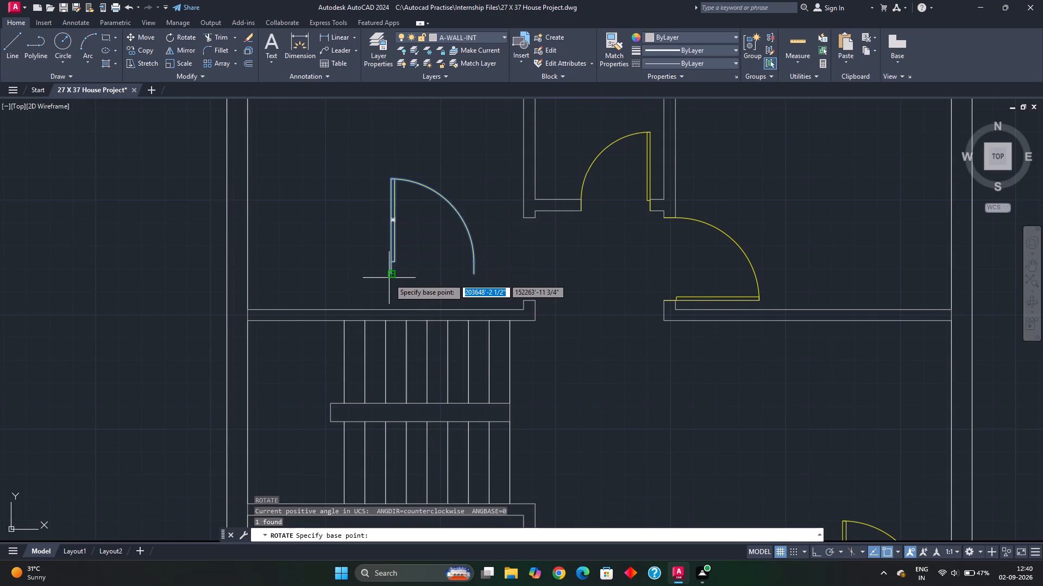
{"action": "left_click", "coordinate": [390, 277]}
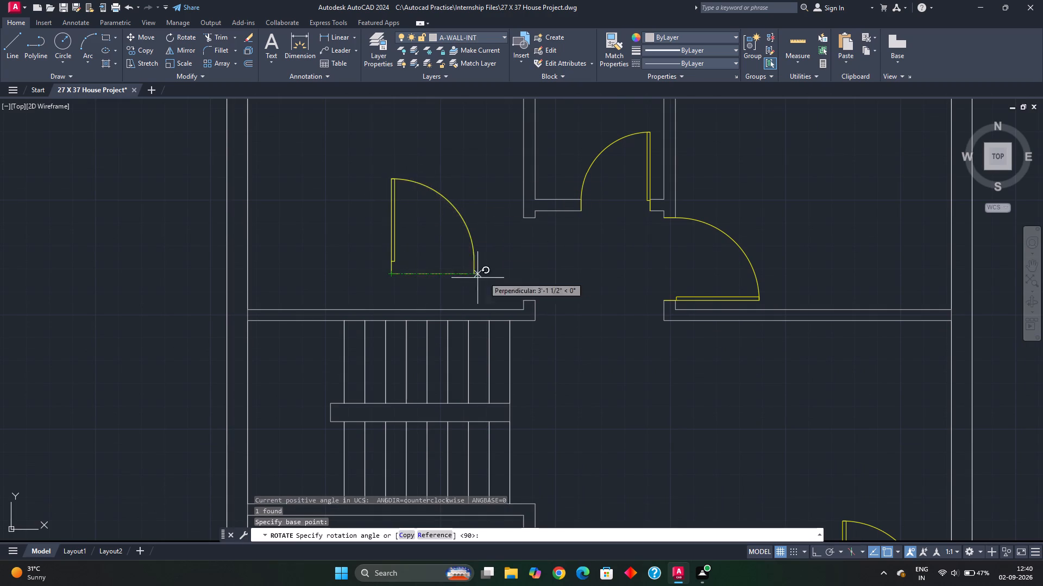
{"action": "left_click", "coordinate": [388, 149]}
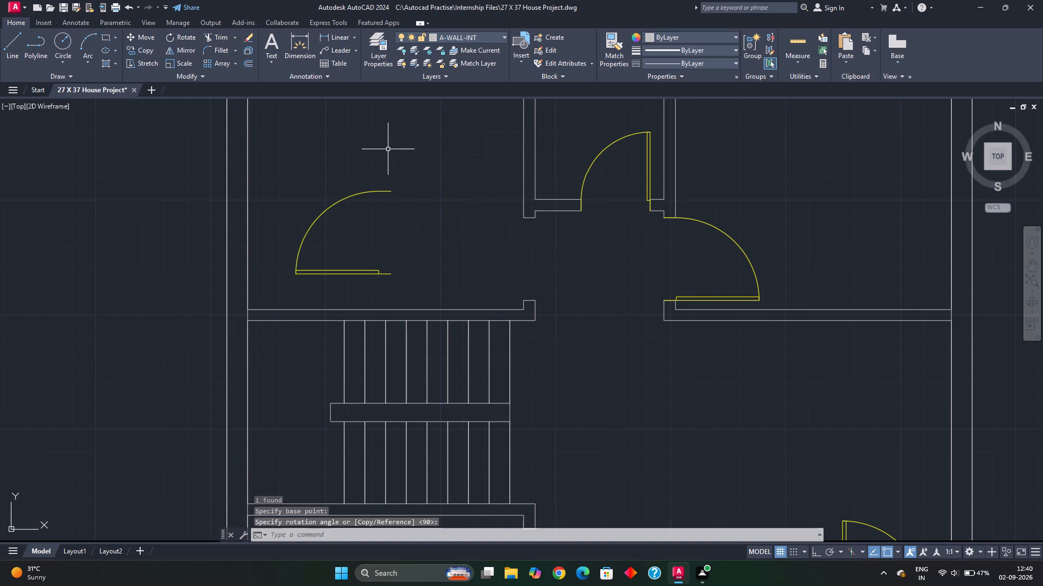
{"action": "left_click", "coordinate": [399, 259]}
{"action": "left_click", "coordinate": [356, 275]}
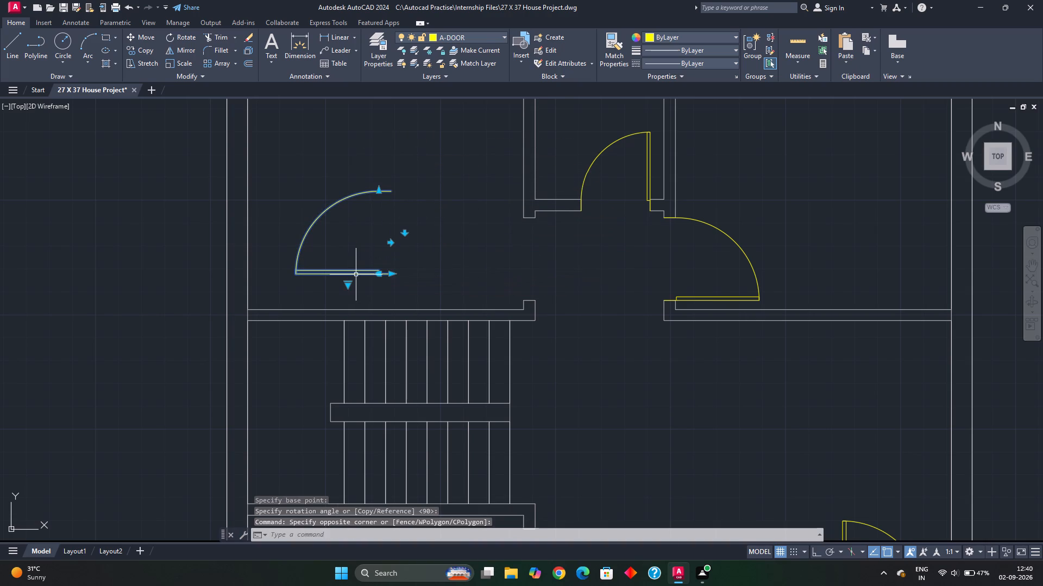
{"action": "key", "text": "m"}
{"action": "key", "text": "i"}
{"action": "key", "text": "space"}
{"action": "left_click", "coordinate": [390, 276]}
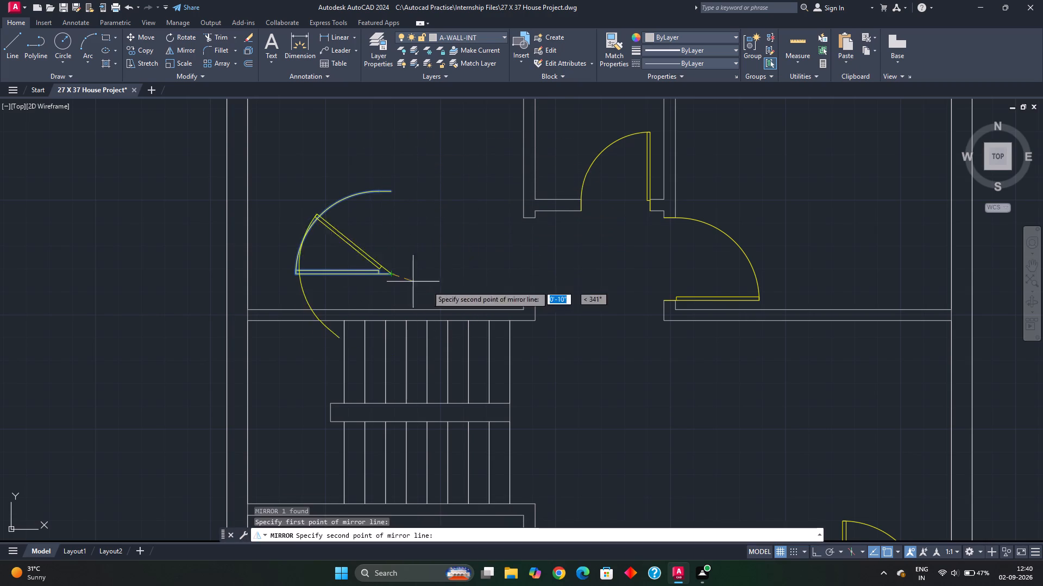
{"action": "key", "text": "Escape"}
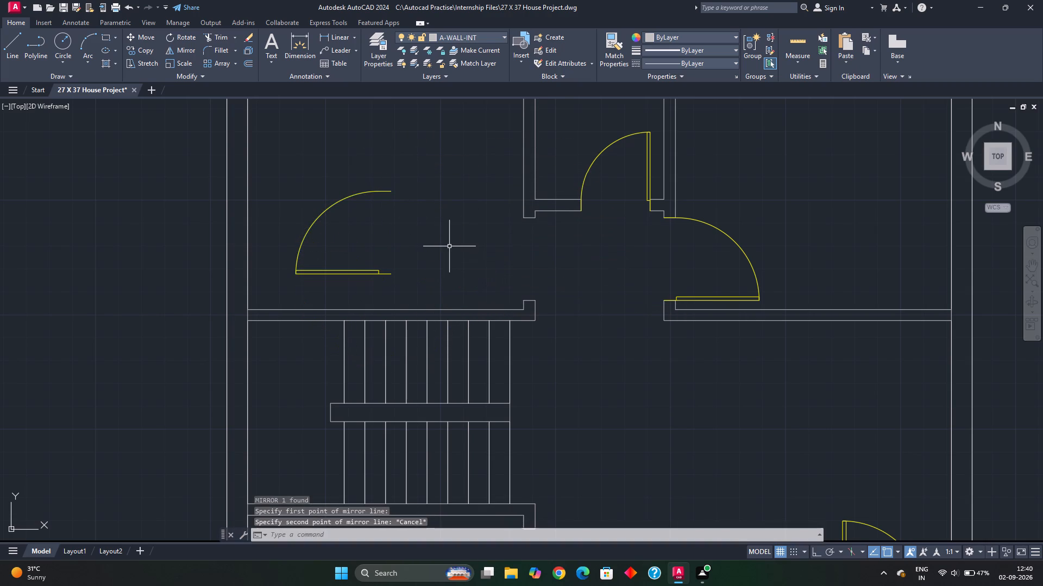
Move the northwest 3' door from its bottom east endpoint to the upper east corner of the south jamb in the northwest room's opening.
{"action": "left_click", "coordinate": [388, 261]}
{"action": "left_click", "coordinate": [340, 290]}
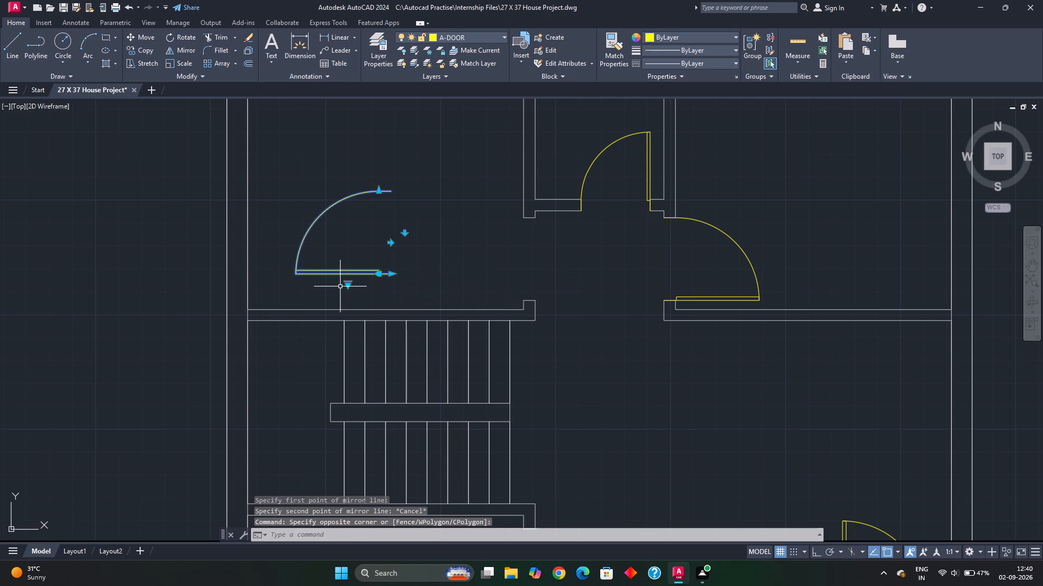
{"action": "key", "text": "m"}
{"action": "key", "text": "space"}
{"action": "left_click", "coordinate": [389, 277]}
{"action": "scroll", "coordinate": [519, 298], "scroll_direction": "up", "scroll_amount": 1}
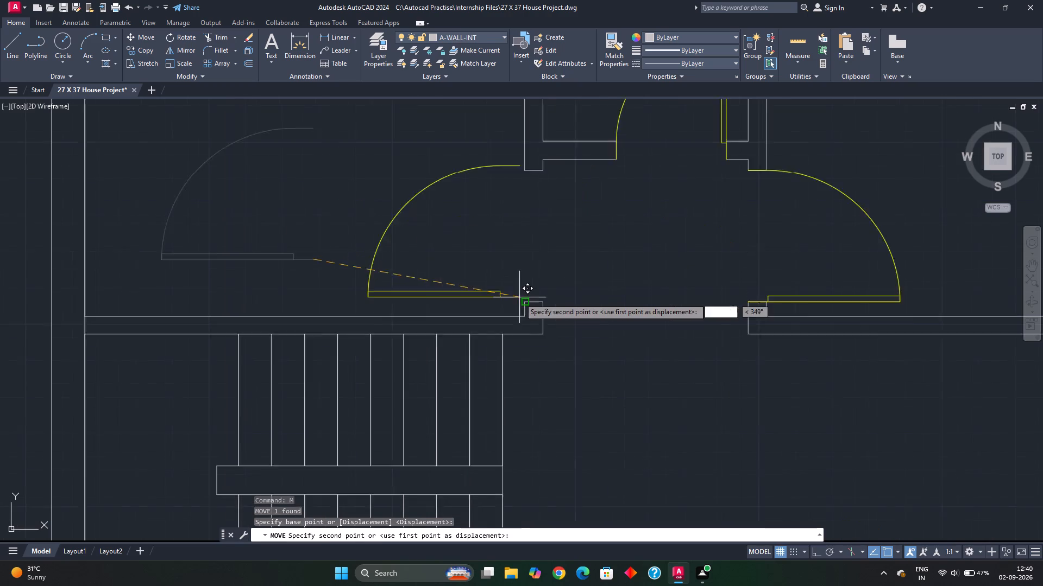
{"action": "scroll", "coordinate": [519, 298], "scroll_direction": "up", "scroll_amount": 1}
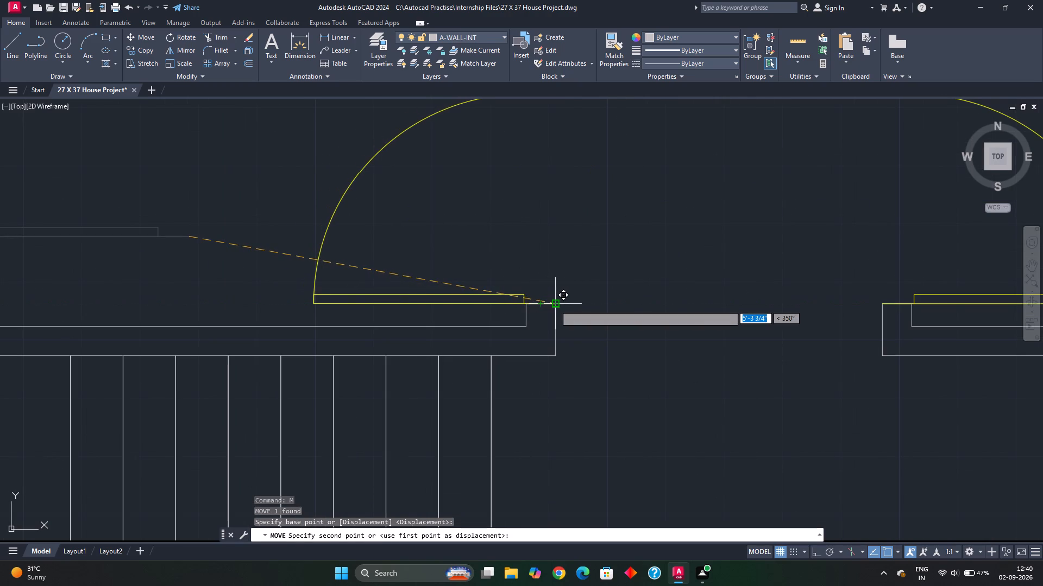
{"action": "left_click", "coordinate": [554, 304]}
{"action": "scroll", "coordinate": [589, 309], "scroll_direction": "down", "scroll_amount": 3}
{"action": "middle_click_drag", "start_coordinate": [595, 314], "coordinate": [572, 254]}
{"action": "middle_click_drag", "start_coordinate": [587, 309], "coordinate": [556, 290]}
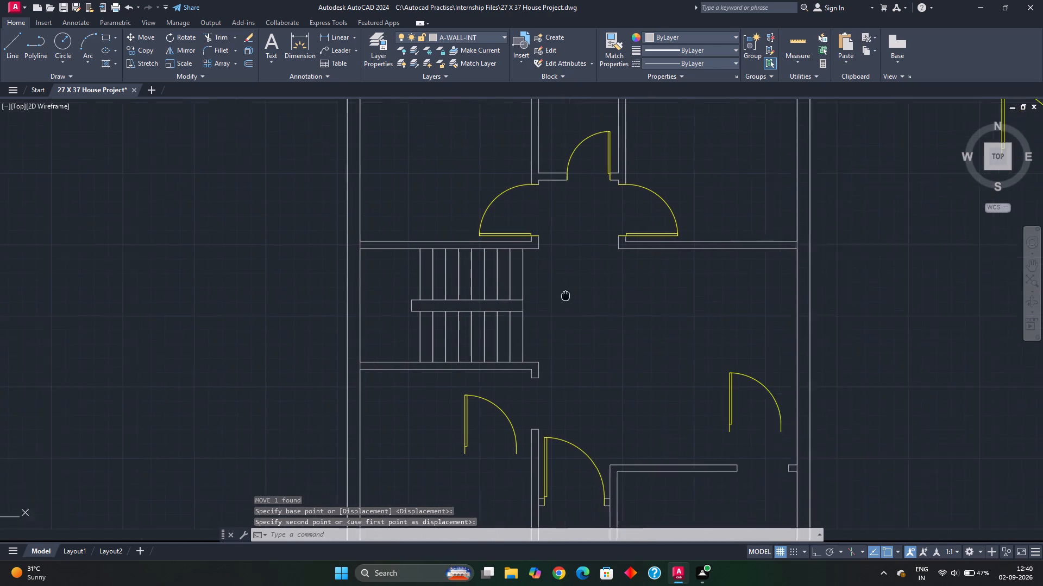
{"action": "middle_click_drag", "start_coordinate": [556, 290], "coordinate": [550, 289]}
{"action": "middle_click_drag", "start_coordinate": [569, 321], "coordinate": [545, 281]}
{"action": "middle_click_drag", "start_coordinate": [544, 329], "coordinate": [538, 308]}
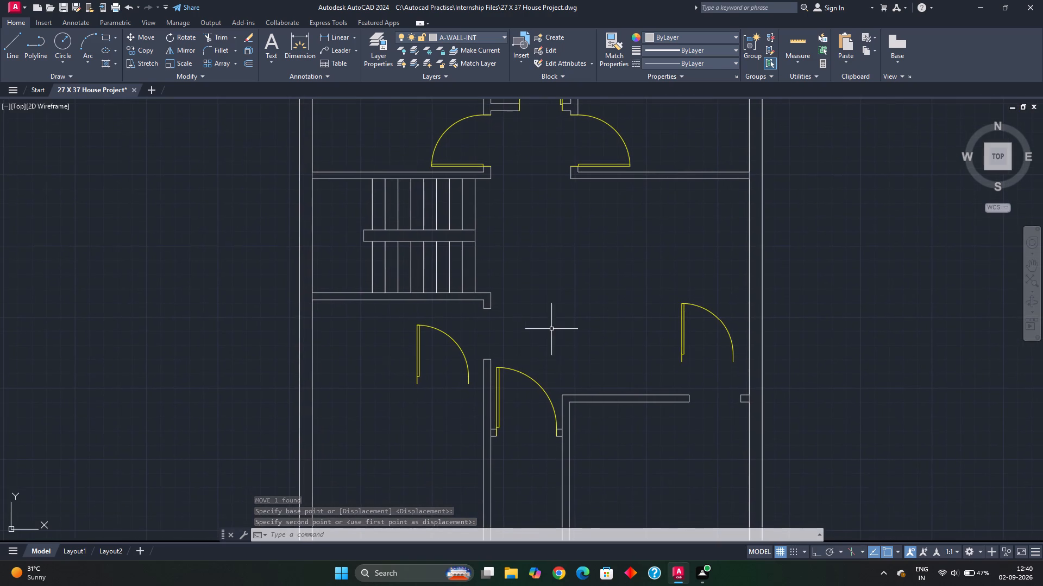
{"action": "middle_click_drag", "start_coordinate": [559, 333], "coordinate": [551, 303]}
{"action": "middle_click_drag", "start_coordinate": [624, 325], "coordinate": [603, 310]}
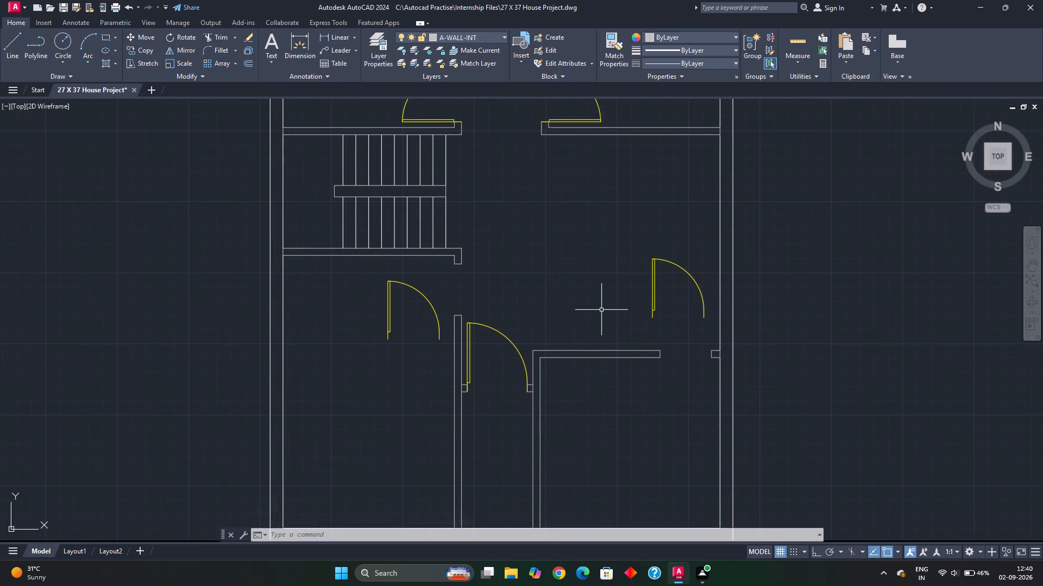
With Ortho on, mirror the loose southeast 3' door about a horizontal line through its bottom west endpoint, erasing the source door.
{"action": "middle_click_drag", "start_coordinate": [606, 305], "coordinate": [550, 291]}
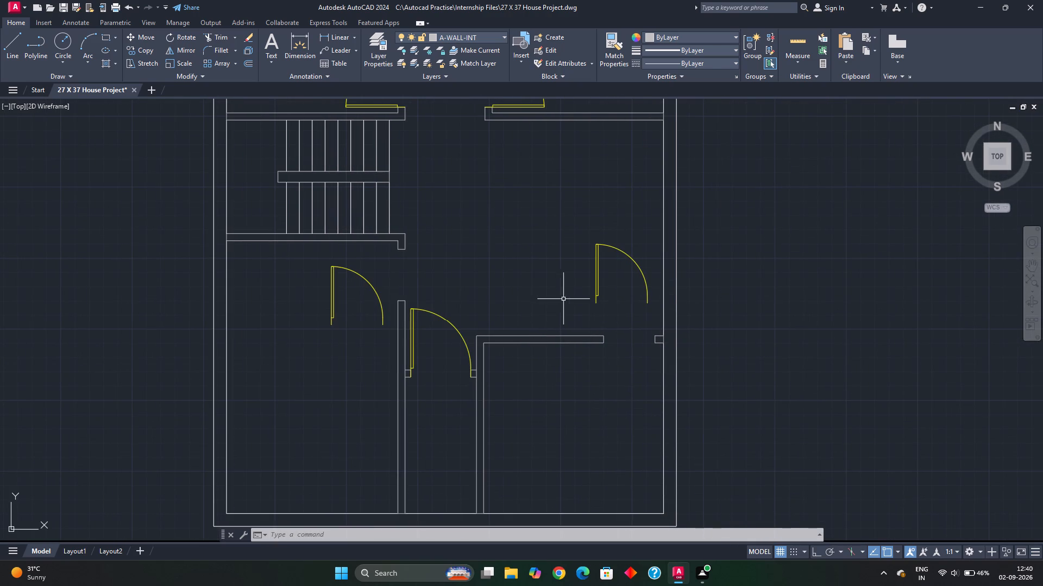
{"action": "middle_click_drag", "start_coordinate": [576, 303], "coordinate": [529, 281]}
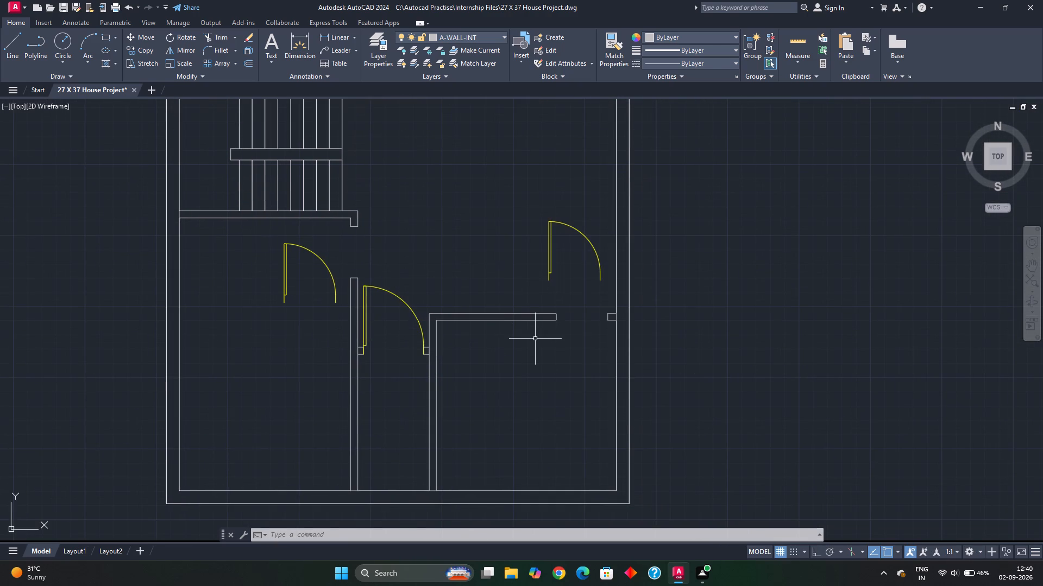
{"action": "left_click", "coordinate": [556, 266]}
{"action": "left_click", "coordinate": [529, 273]}
{"action": "type", "text": "mi"}
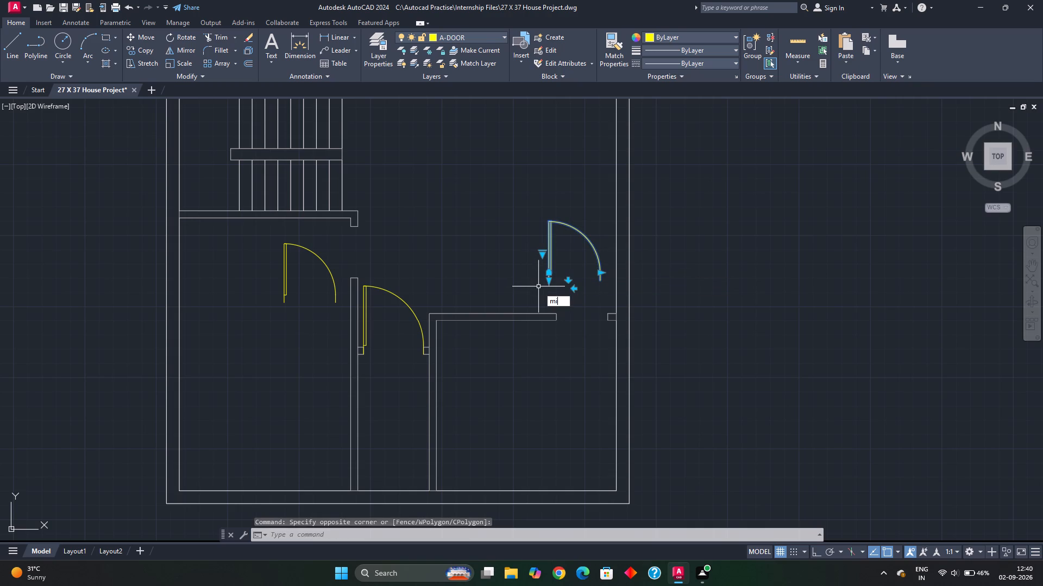
{"action": "key", "text": "space"}
{"action": "left_click", "coordinate": [548, 284]}
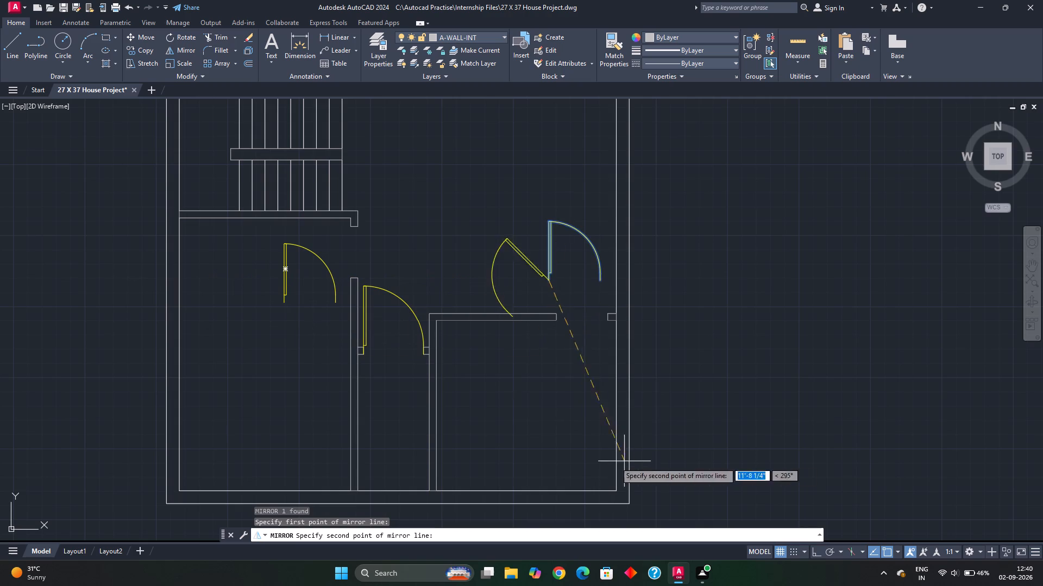
{"action": "left_click", "coordinate": [820, 553]}
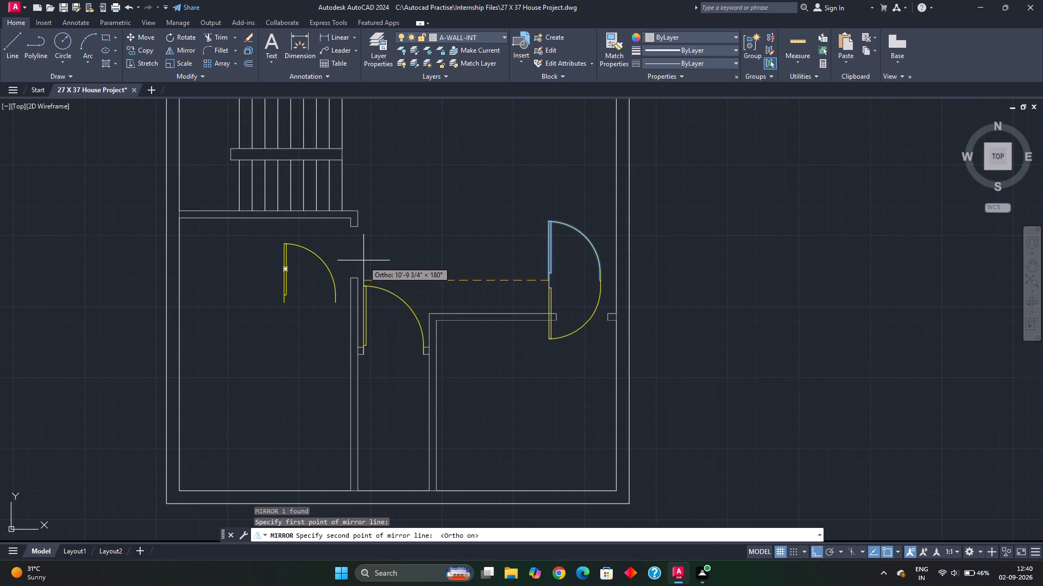
{"action": "left_click", "coordinate": [397, 266]}
{"action": "left_click_drag", "start_coordinate": [424, 291], "coordinate": [397, 266]}
Move the southeast 3' door from its upper west endpoint to the upper corner of the west jamb in the southeast room's opening.
{"action": "left_click", "coordinate": [561, 284]}
{"action": "left_click", "coordinate": [525, 287]}
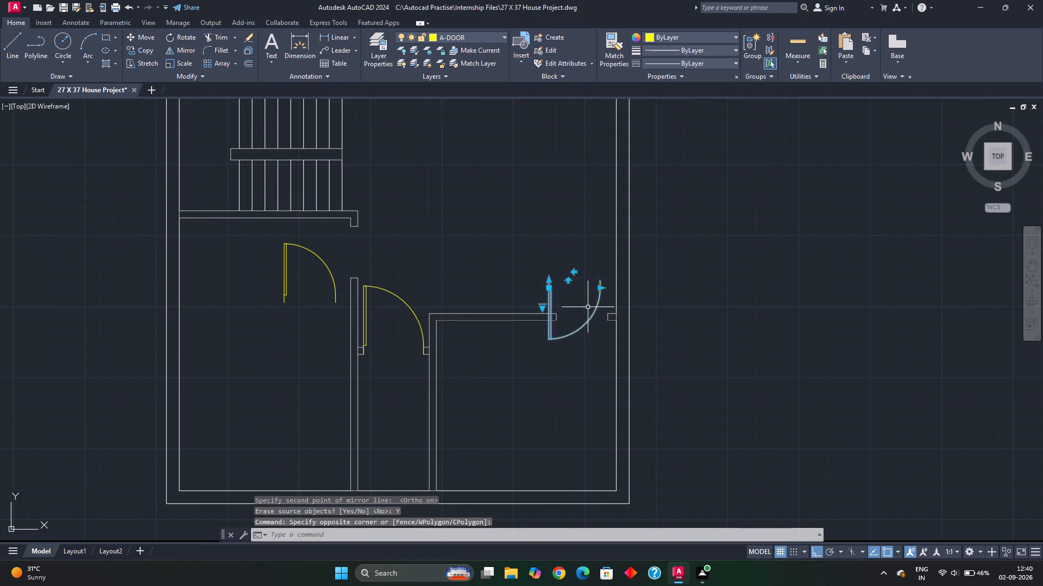
{"action": "type", "text": "m"}
{"action": "key", "text": "space"}
{"action": "scroll", "coordinate": [545, 281], "scroll_direction": "up", "scroll_amount": 3}
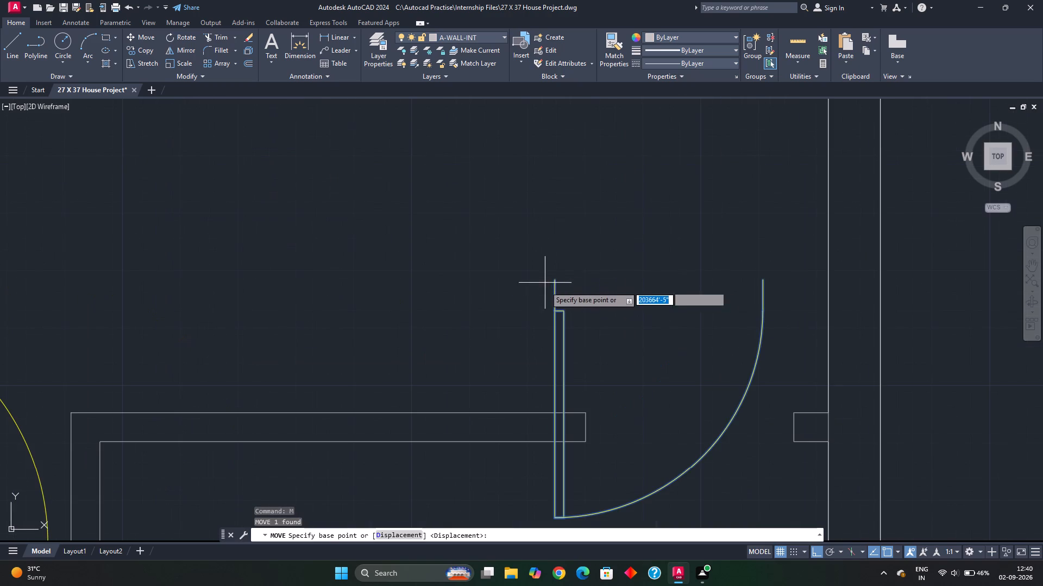
{"action": "left_click", "coordinate": [552, 280]}
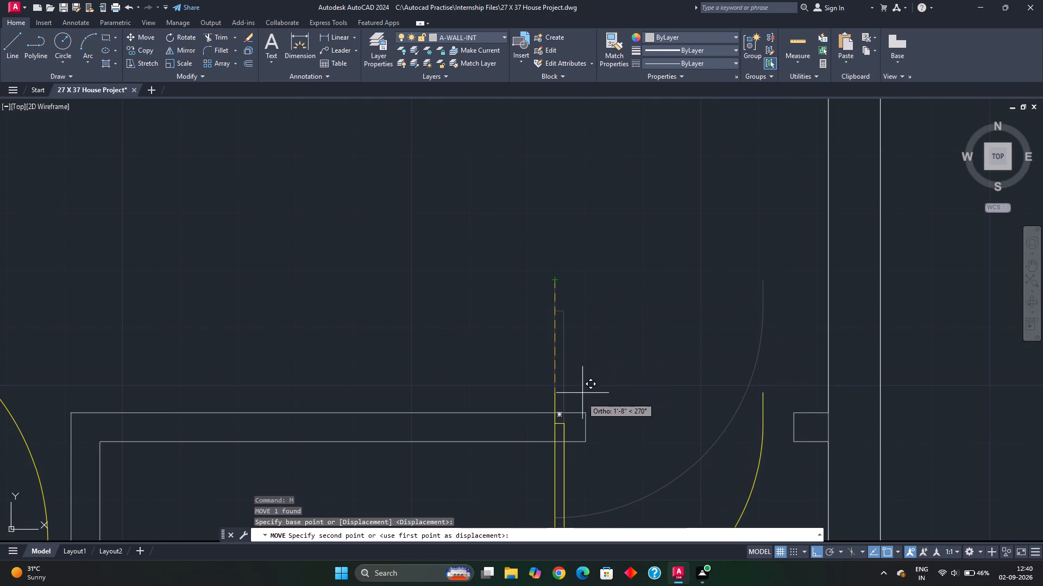
{"action": "left_click", "coordinate": [586, 417]}
{"action": "scroll", "coordinate": [629, 419], "scroll_direction": "down", "scroll_amount": 2}
{"action": "middle_click_drag", "start_coordinate": [629, 419], "coordinate": [621, 373]}
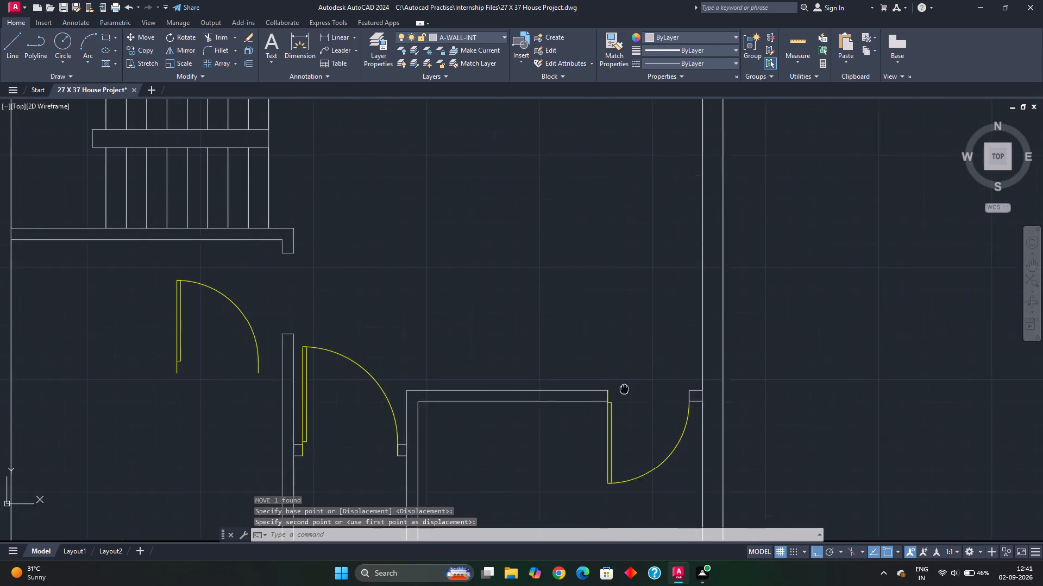
{"action": "middle_click_drag", "start_coordinate": [621, 373], "coordinate": [620, 366]}
Flip the southeast room's door so its leaf hangs on the east jamb of the opening.
{"action": "left_click_drag", "start_coordinate": [622, 416], "coordinate": [615, 416]}
{"action": "left_click", "coordinate": [582, 418]}
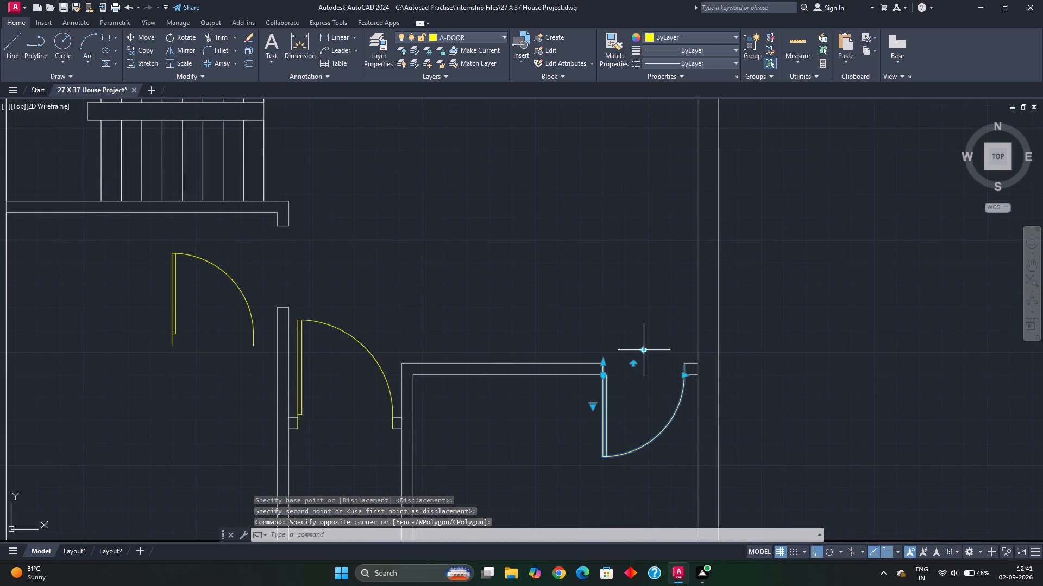
{"action": "left_click", "coordinate": [642, 351]}
{"action": "key", "text": "Escape"}
Rotate the loose 3' door in the southwest room by 270° about its bottom west endpoint, so its leaf points east.
{"action": "scroll", "coordinate": [545, 355], "scroll_direction": "down", "scroll_amount": 1}
{"action": "middle_click_drag", "start_coordinate": [514, 332], "coordinate": [650, 355]}
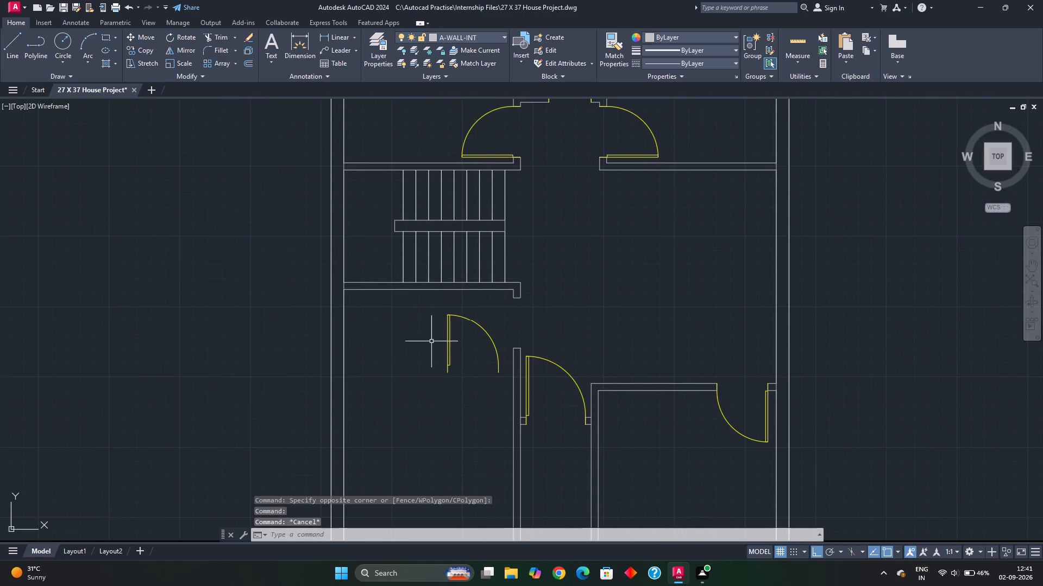
{"action": "left_click_drag", "start_coordinate": [455, 337], "coordinate": [445, 342]}
{"action": "left_click", "coordinate": [423, 347]}
{"action": "type", "text": "ro"}
{"action": "key", "text": "space"}
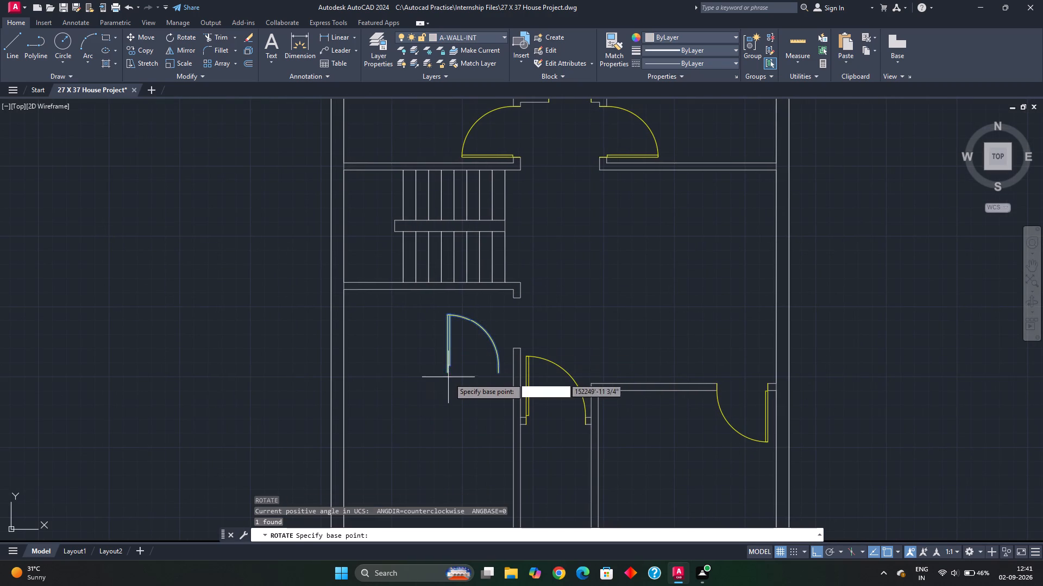
{"action": "left_click", "coordinate": [449, 377]}
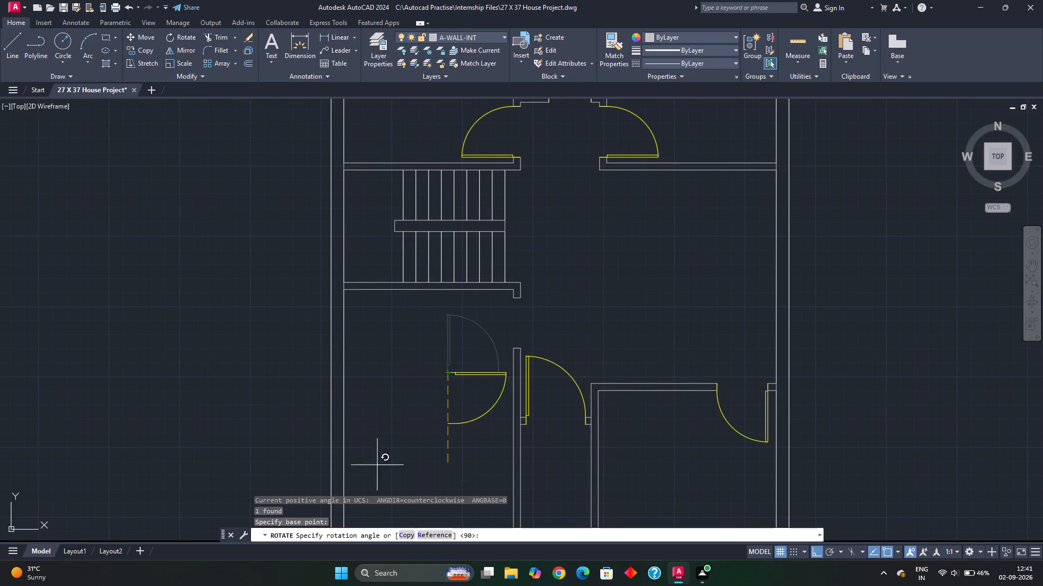
{"action": "left_click", "coordinate": [405, 437]}
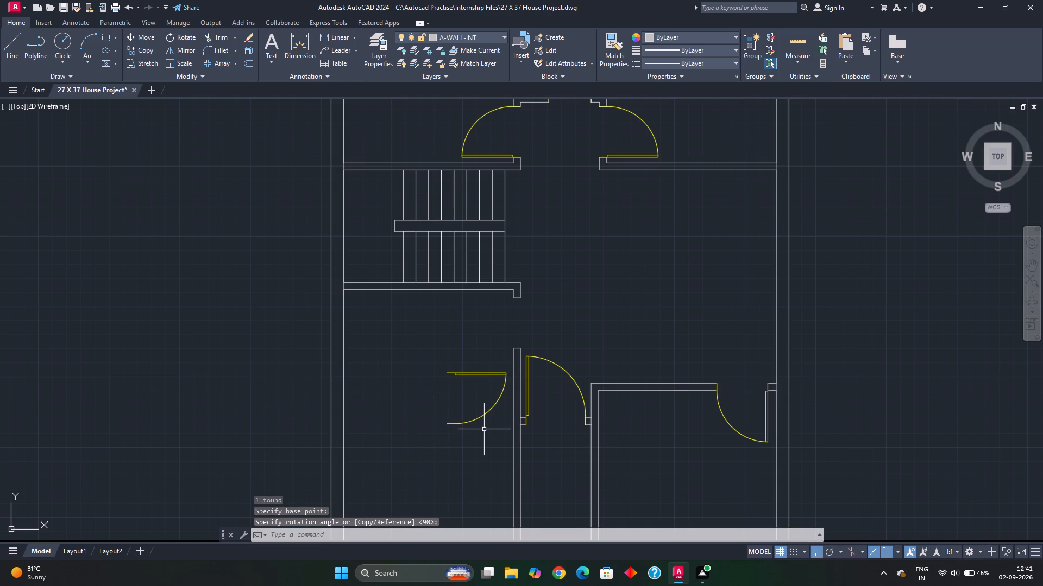
Mirror the loose southwest 3' door about a vertical line through its upper west endpoint, erasing the source door.
{"action": "left_click", "coordinate": [466, 372]}
{"action": "left_click", "coordinate": [448, 396]}
{"action": "type", "text": "mi"}
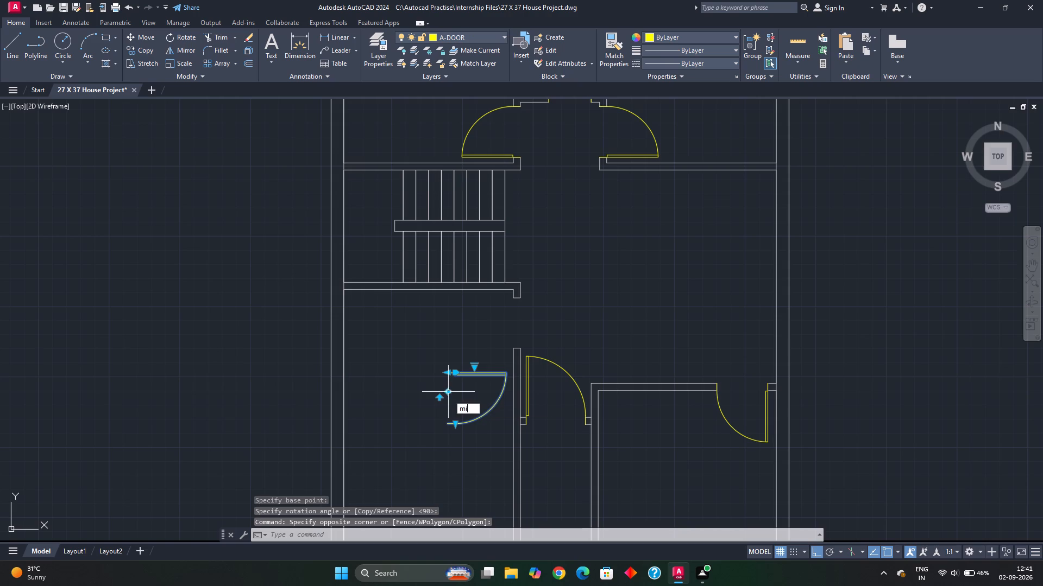
{"action": "key", "text": "space"}
{"action": "left_click", "coordinate": [448, 374]}
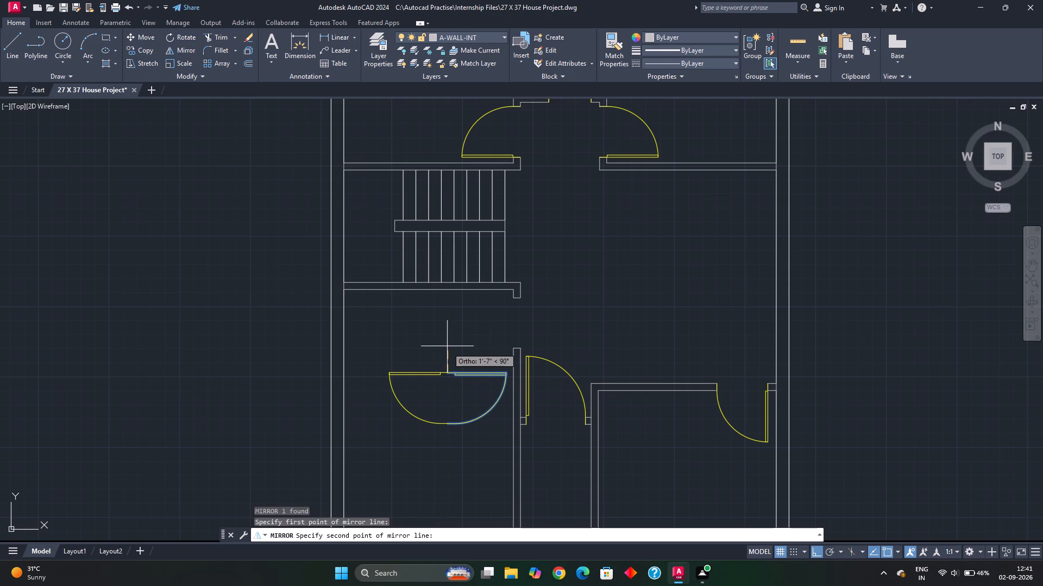
{"action": "left_click", "coordinate": [447, 347]}
{"action": "left_click_drag", "start_coordinate": [469, 374], "coordinate": [447, 347]}
{"action": "key", "text": "Escape"}
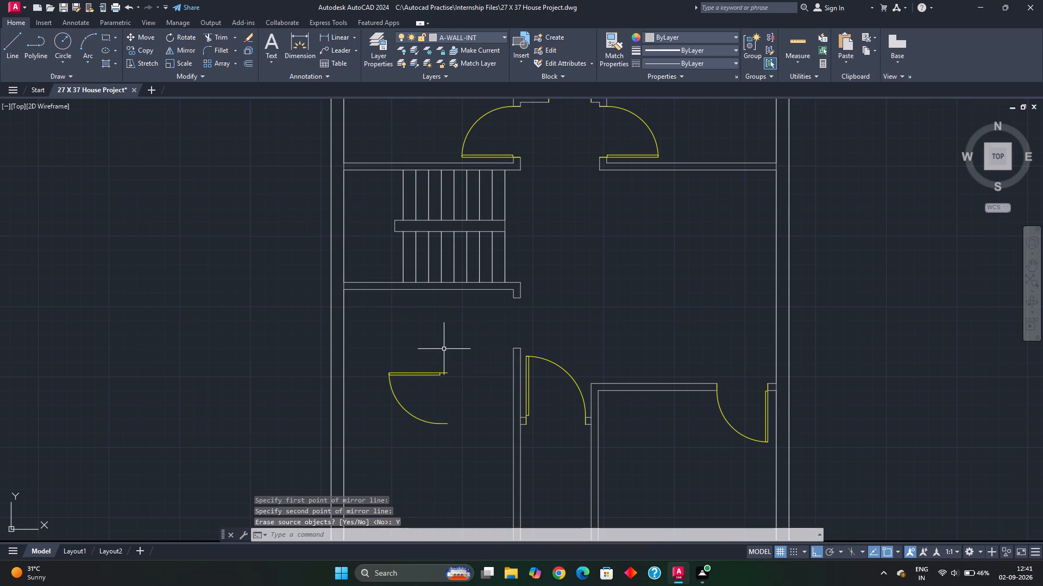
Move the southwest 3' door from its upper east endpoint to the lower east corner of the north jamb in the southwest room's opening.
{"action": "left_click_drag", "start_coordinate": [441, 354], "coordinate": [428, 378]}
{"action": "left_click", "coordinate": [426, 380]}
{"action": "key", "text": "m"}
{"action": "key", "text": "space"}
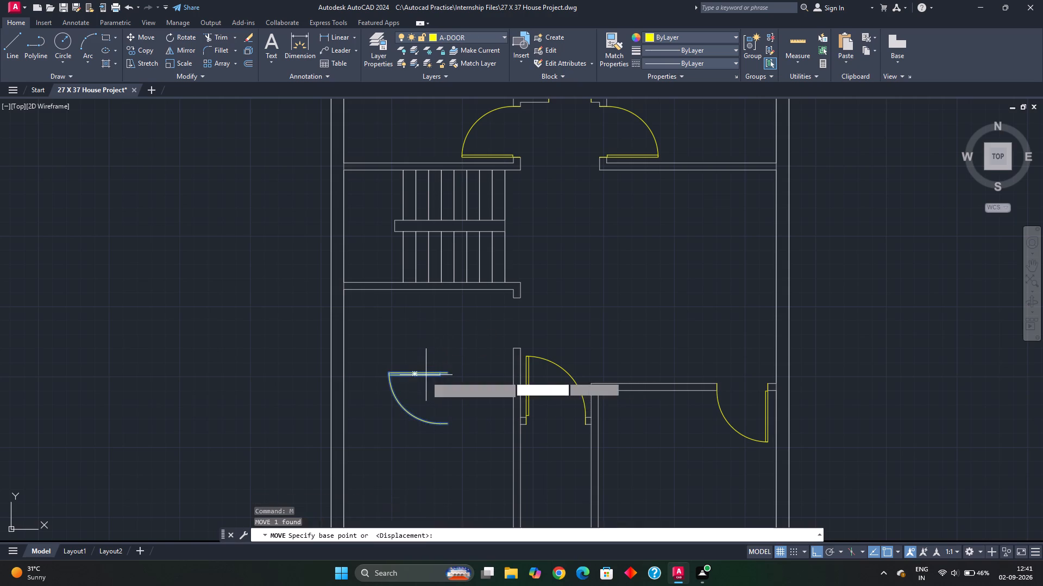
{"action": "left_click", "coordinate": [451, 375]}
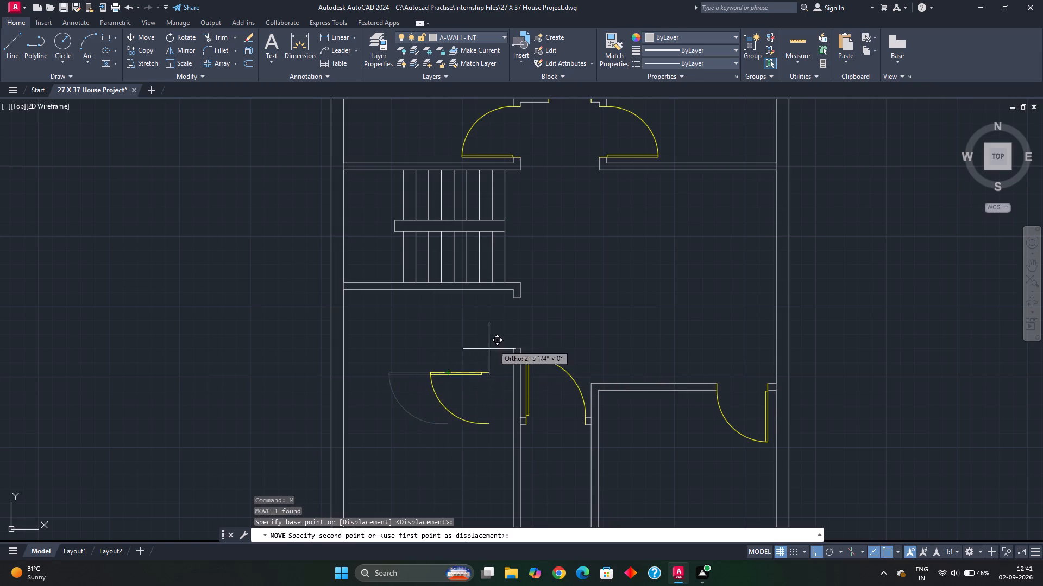
{"action": "scroll", "coordinate": [504, 327], "scroll_direction": "up", "scroll_amount": 2}
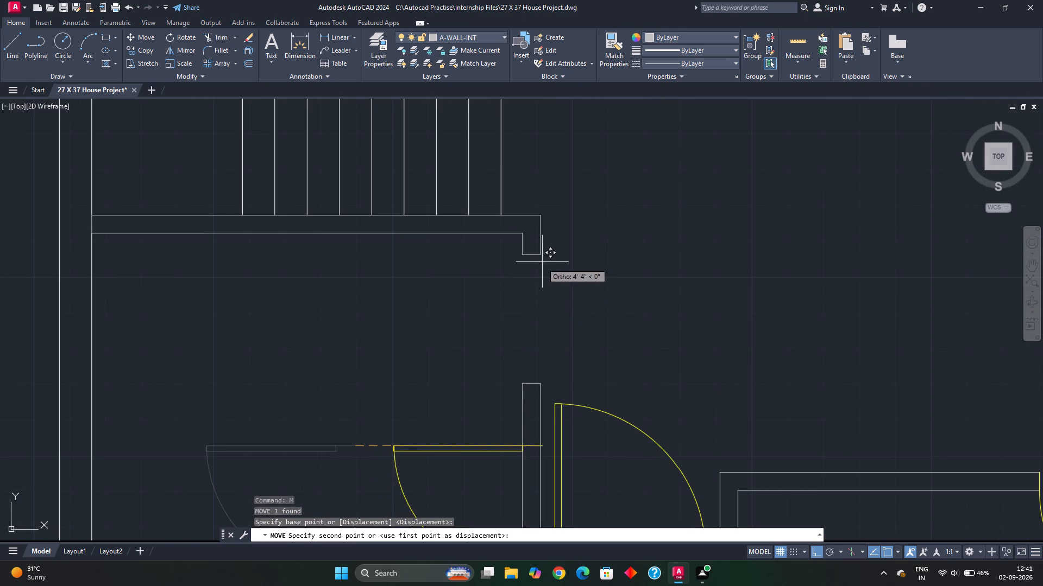
{"action": "left_click", "coordinate": [540, 257]}
{"action": "key", "text": "Escape"}
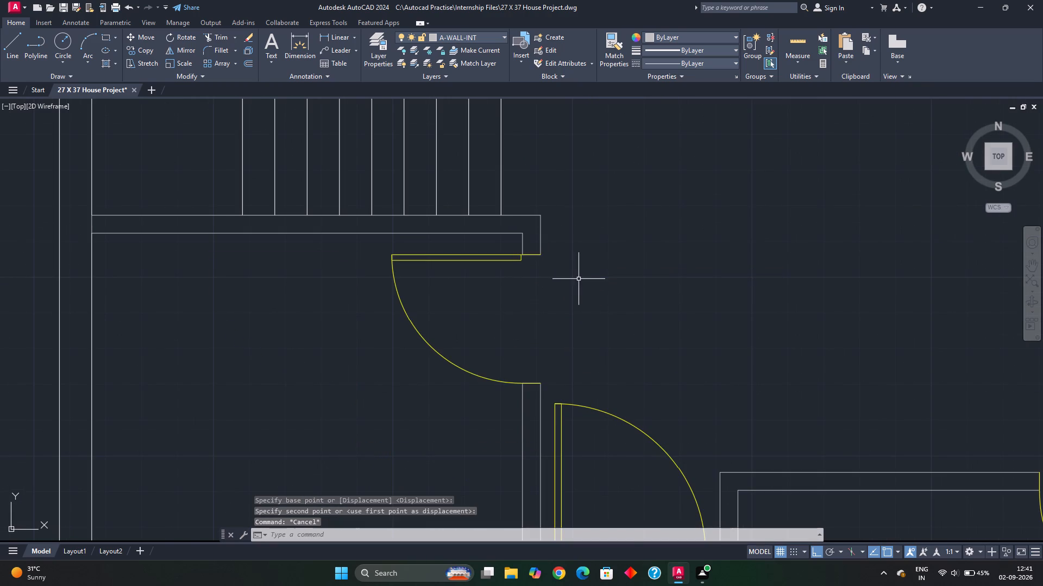
Delete the three spare door blocks lying outside the house, east of the floor plan.
{"action": "scroll", "coordinate": [579, 312], "scroll_direction": "down", "scroll_amount": 3}
{"action": "middle_click_drag", "start_coordinate": [599, 305], "coordinate": [545, 325]}
{"action": "middle_click_drag", "start_coordinate": [599, 307], "coordinate": [513, 334]}
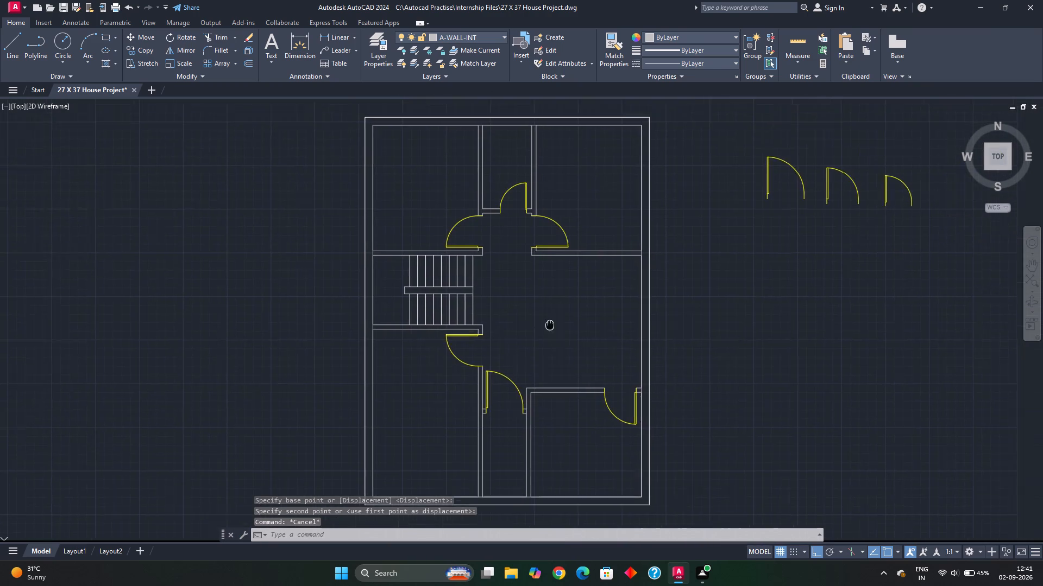
{"action": "middle_click_drag", "start_coordinate": [513, 334], "coordinate": [473, 346]}
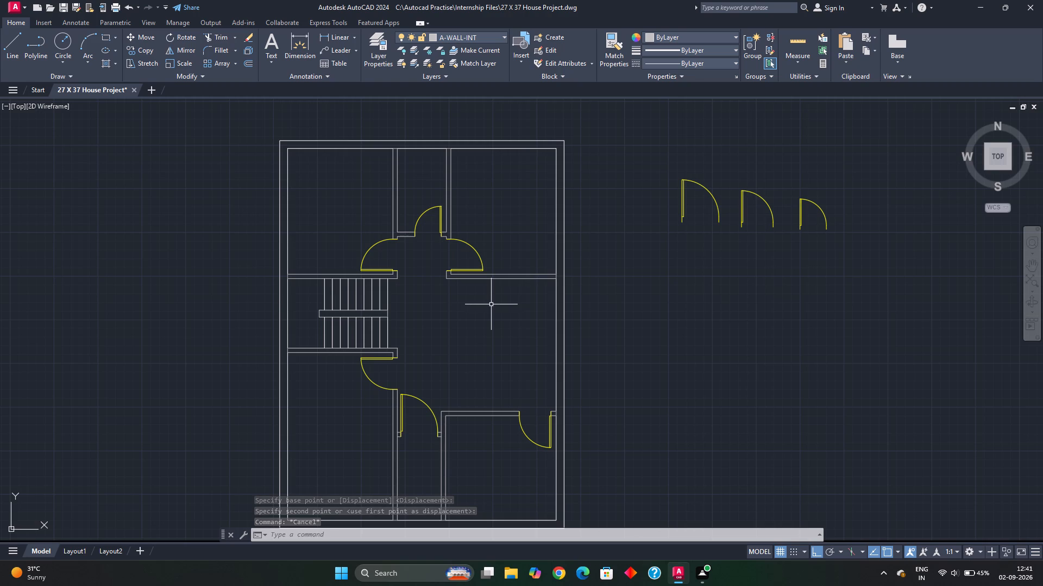
{"action": "middle_click_drag", "start_coordinate": [509, 345], "coordinate": [495, 318]}
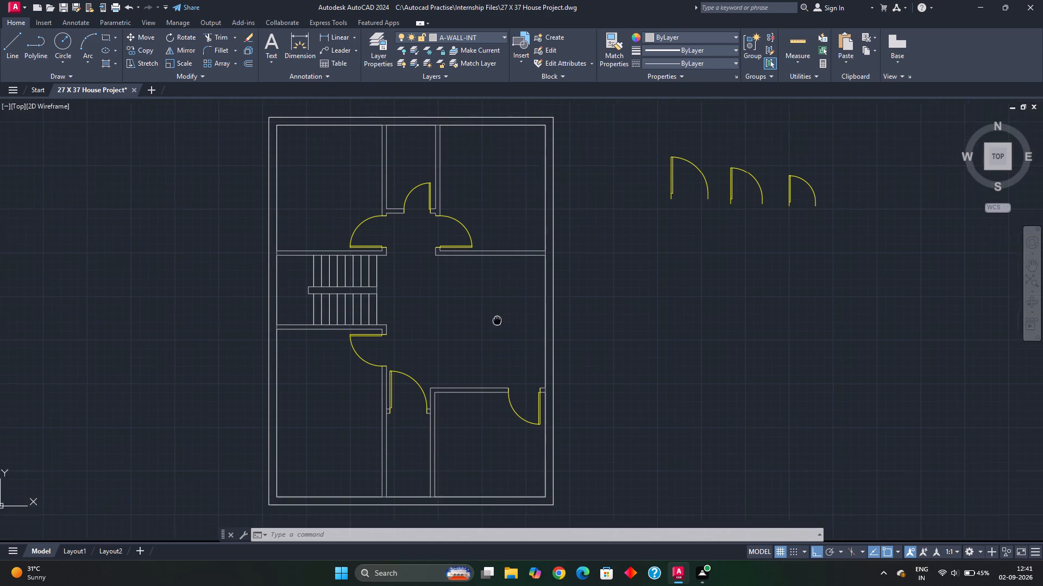
{"action": "middle_click_drag", "start_coordinate": [495, 318], "coordinate": [488, 317]}
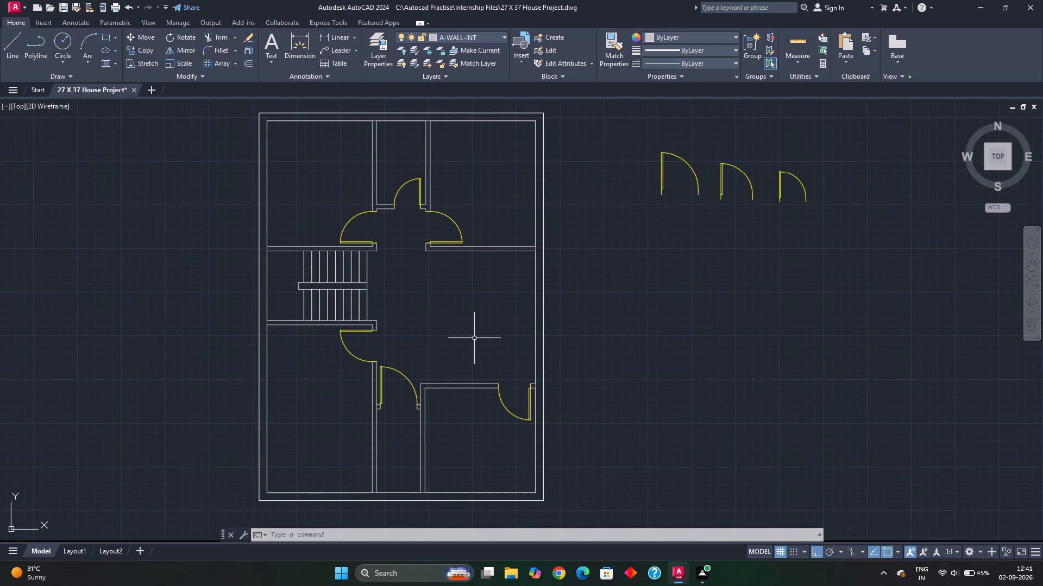
{"action": "left_click", "coordinate": [644, 139]}
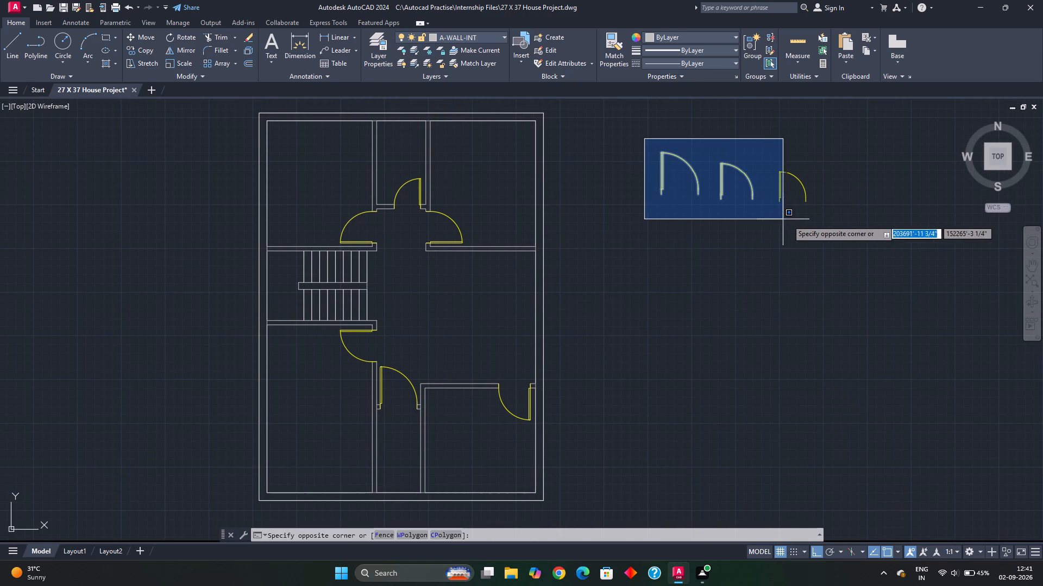
{"action": "left_click", "coordinate": [821, 224]}
{"action": "key", "text": "Delete"}
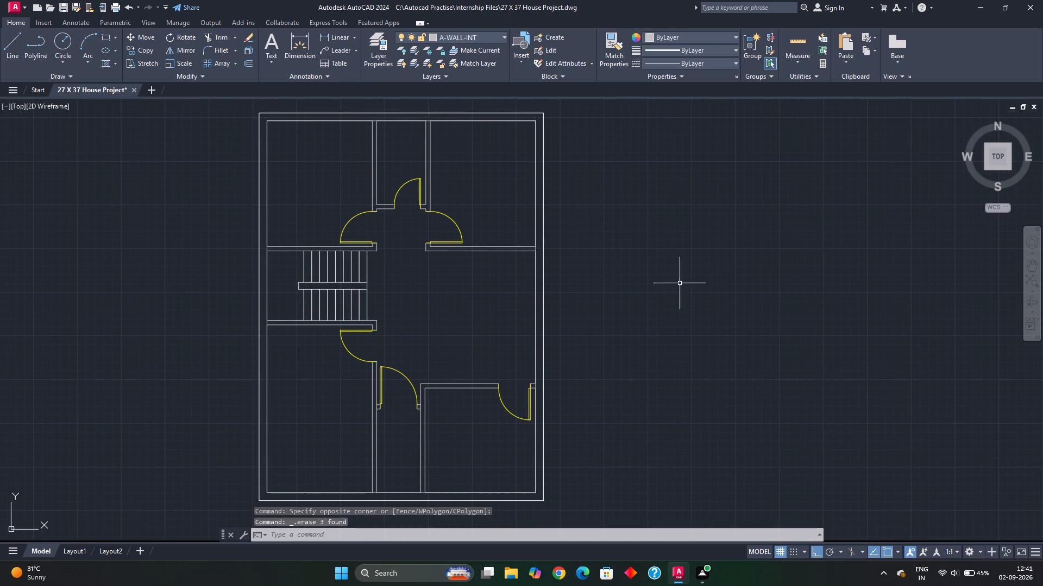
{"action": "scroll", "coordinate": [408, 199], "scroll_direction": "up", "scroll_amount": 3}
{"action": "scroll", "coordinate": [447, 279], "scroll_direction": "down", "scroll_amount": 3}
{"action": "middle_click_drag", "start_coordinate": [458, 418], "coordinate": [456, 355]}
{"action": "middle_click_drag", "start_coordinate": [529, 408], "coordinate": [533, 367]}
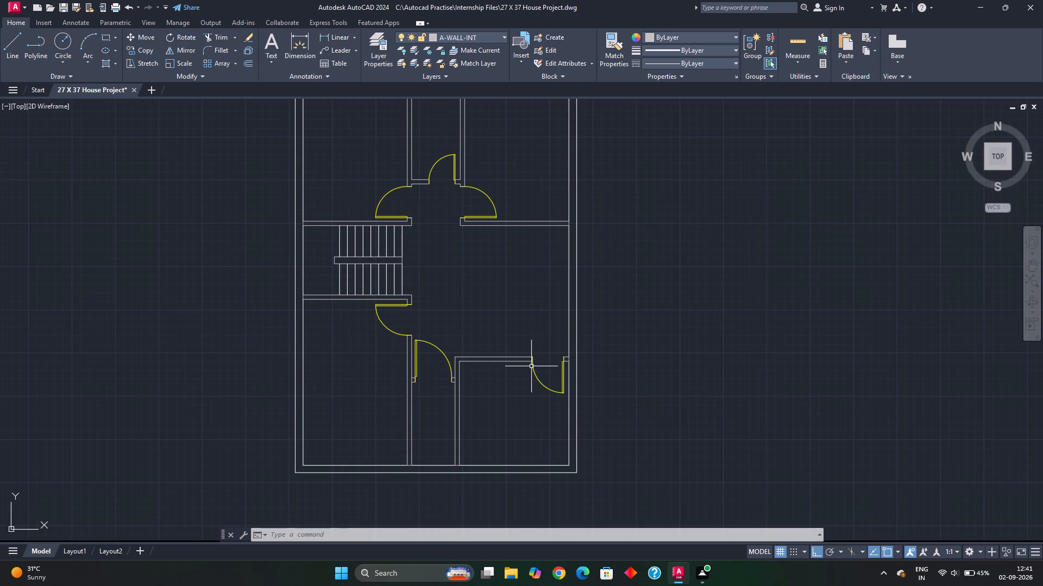
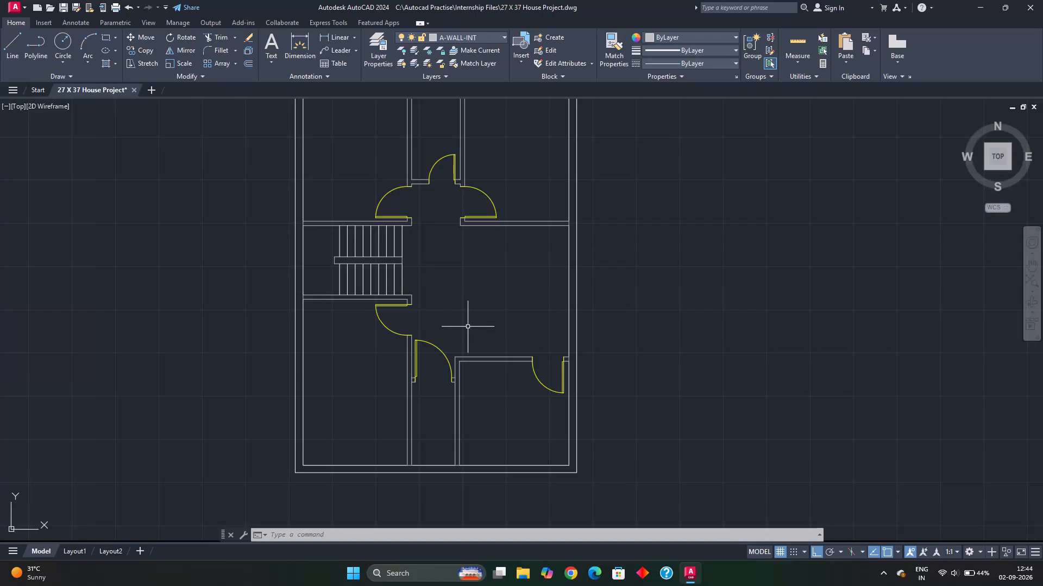
Save the 27 X 37 House Project drawing under its existing file name.
{"action": "scroll", "coordinate": [468, 327], "scroll_direction": "down", "scroll_amount": 2}
{"action": "key", "text": "Escape"}
{"action": "middle_click_drag", "start_coordinate": [470, 323], "coordinate": [504, 322]}
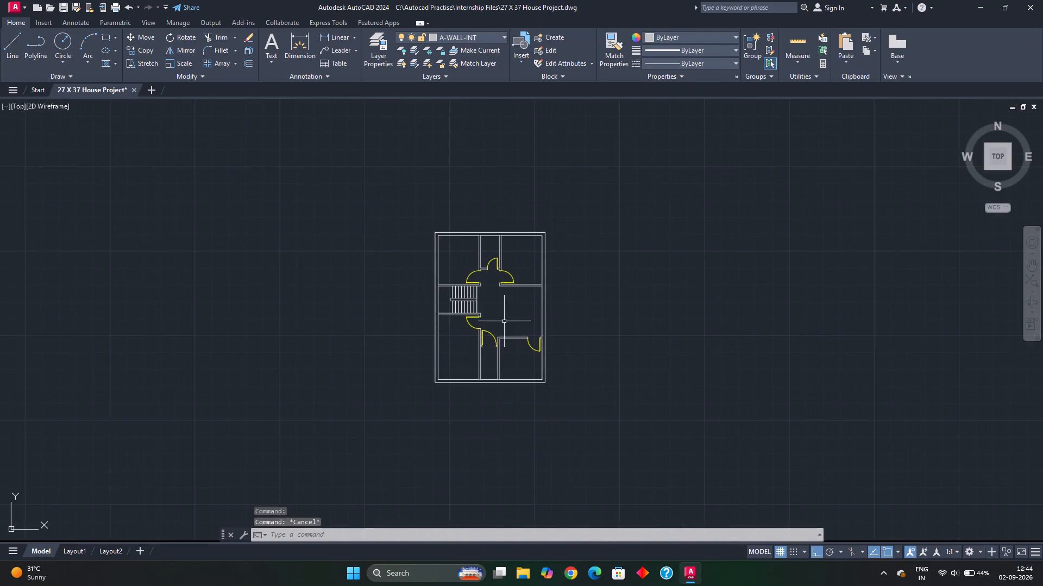
{"action": "scroll", "coordinate": [501, 322], "scroll_direction": "up", "scroll_amount": 1}
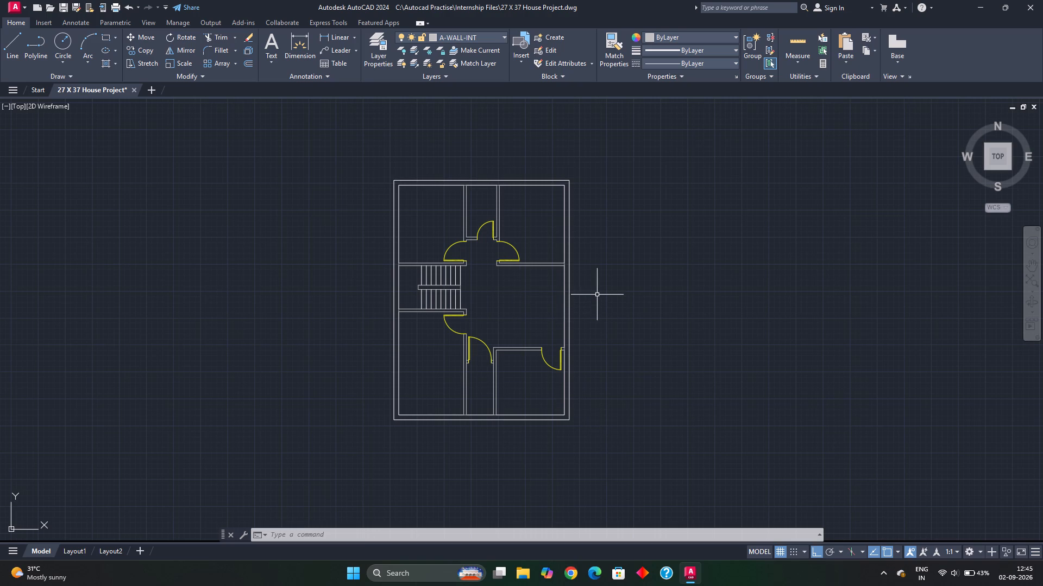
{"action": "key", "text": "ctrl+s"}
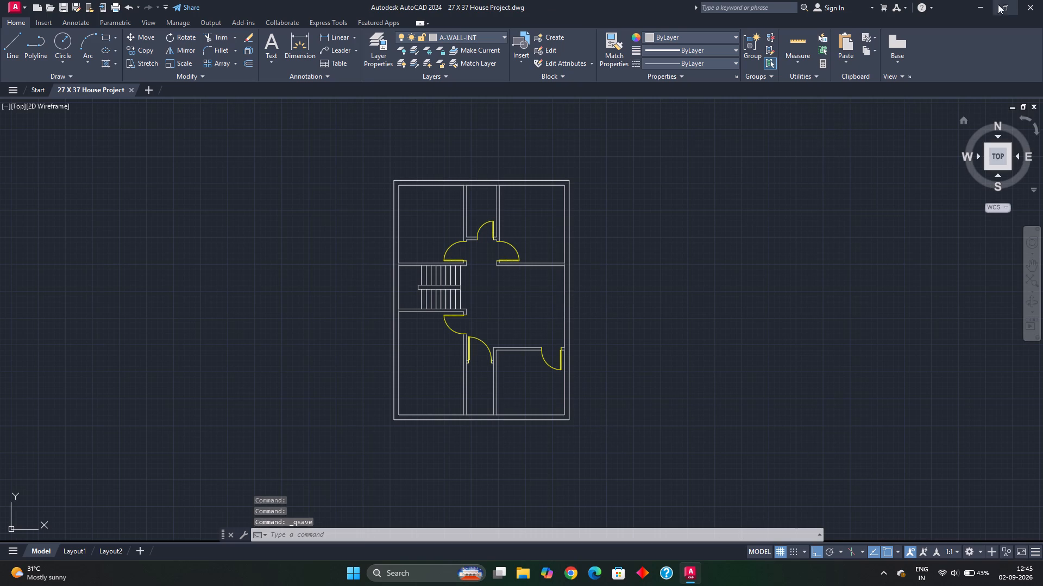
Minimize the drawing application and launch Fuji from the desktop.
{"action": "left_click", "coordinate": [983, 1]}
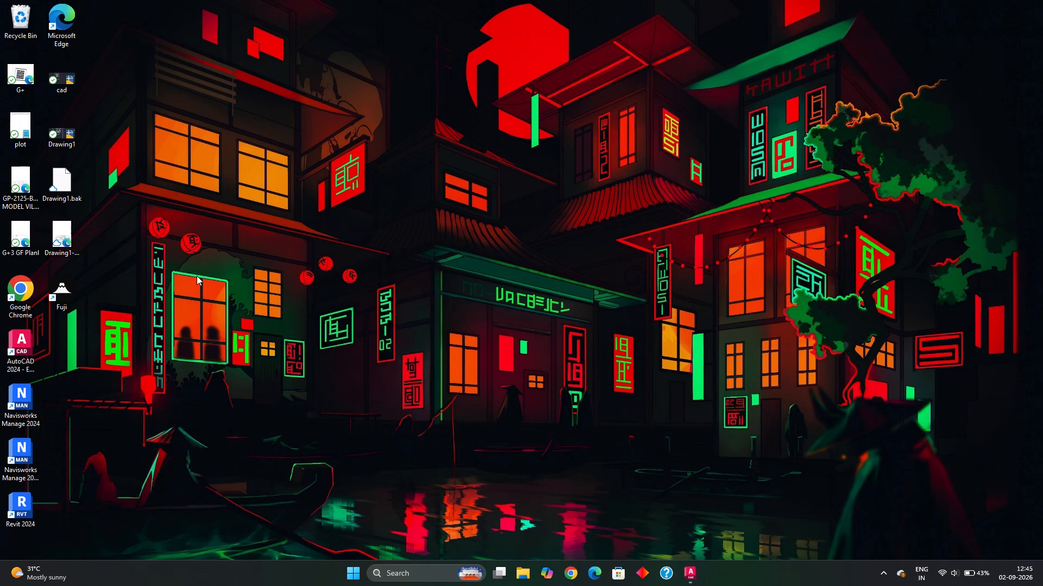
{"action": "double_click", "coordinate": [64, 292]}
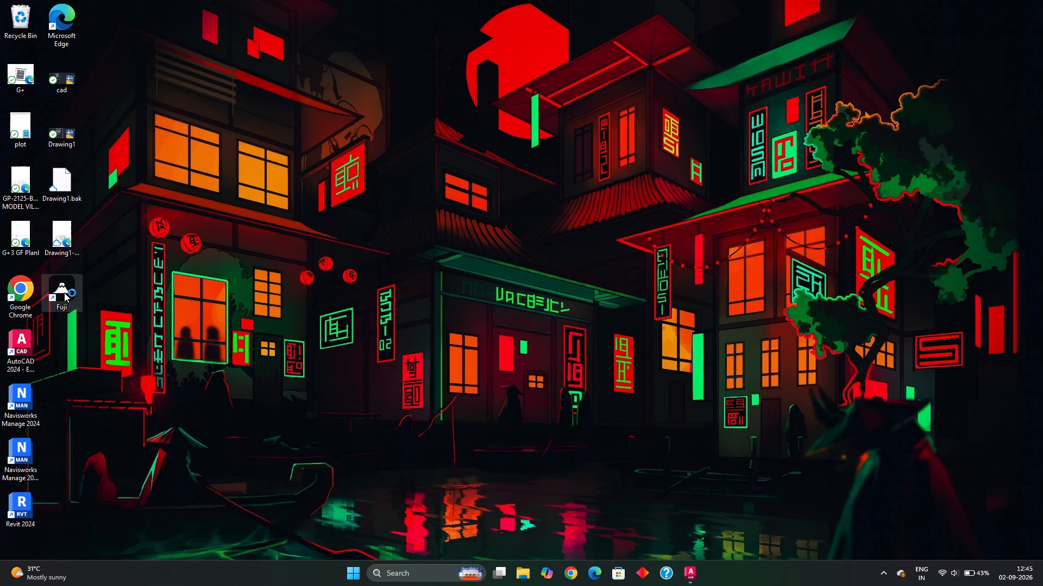
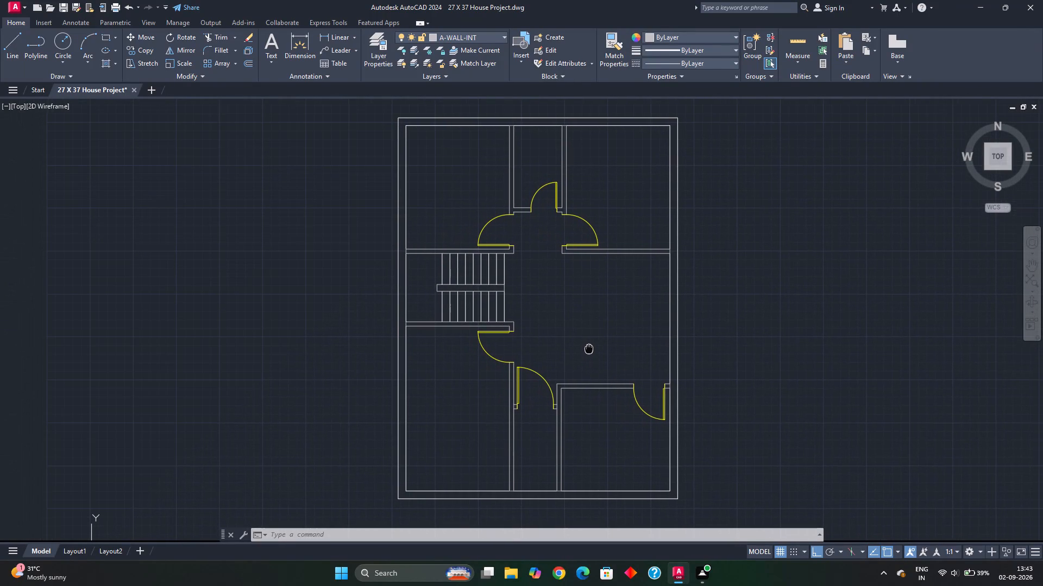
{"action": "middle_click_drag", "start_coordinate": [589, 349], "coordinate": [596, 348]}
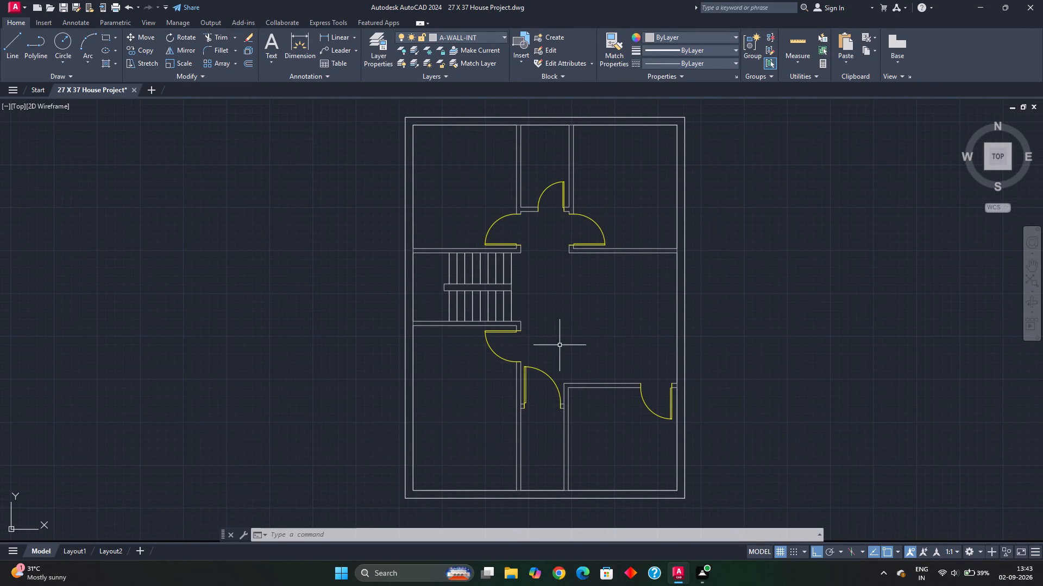
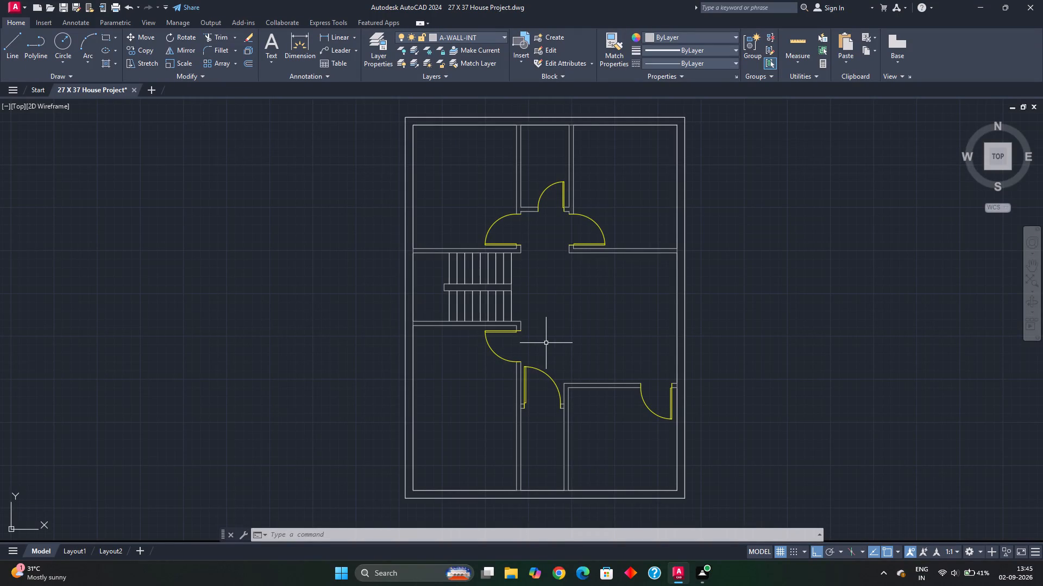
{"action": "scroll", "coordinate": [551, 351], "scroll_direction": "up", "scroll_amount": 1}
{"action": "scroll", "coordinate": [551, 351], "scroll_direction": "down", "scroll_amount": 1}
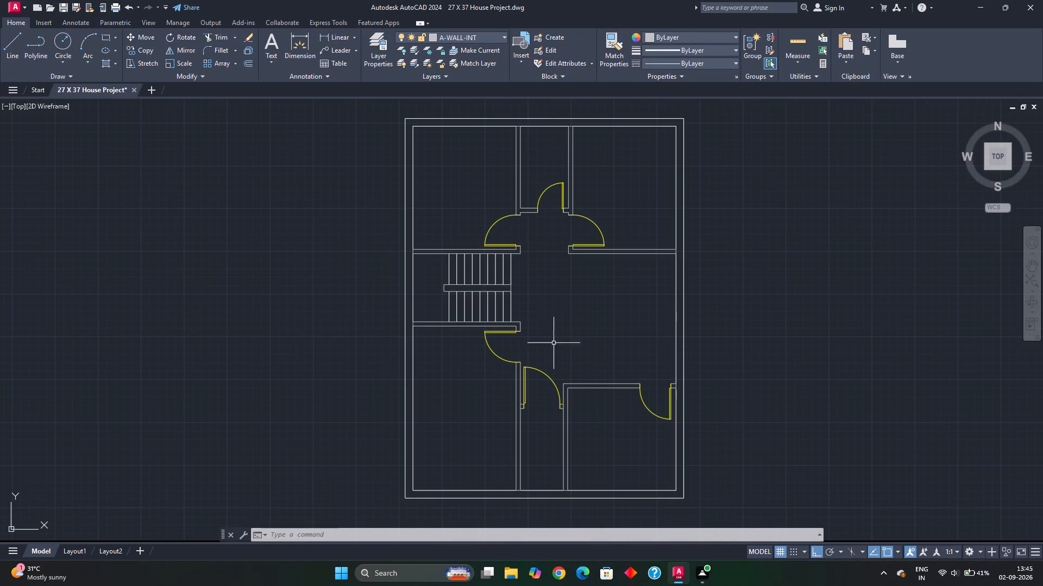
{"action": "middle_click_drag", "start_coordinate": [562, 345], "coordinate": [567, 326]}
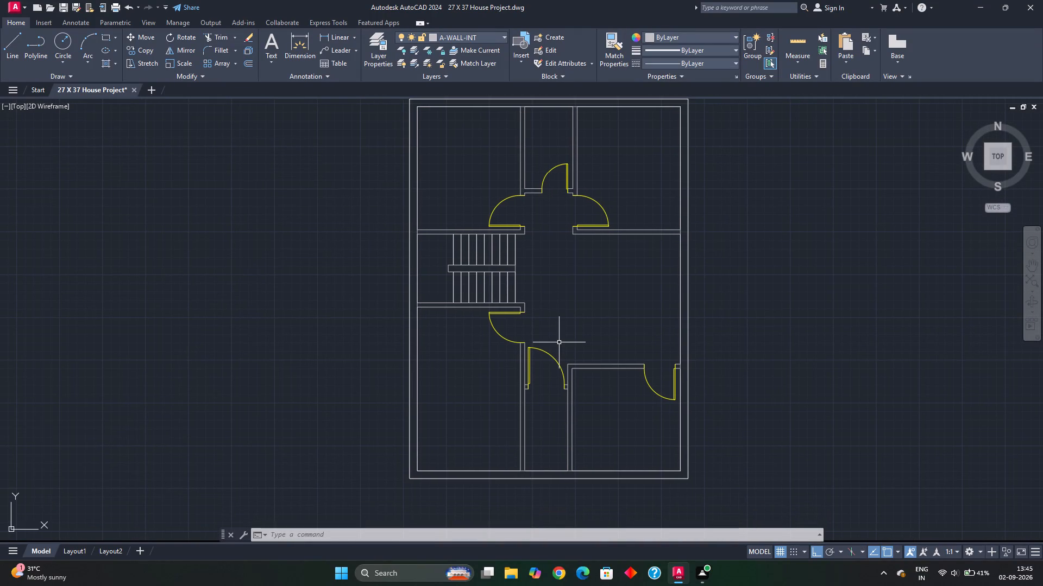
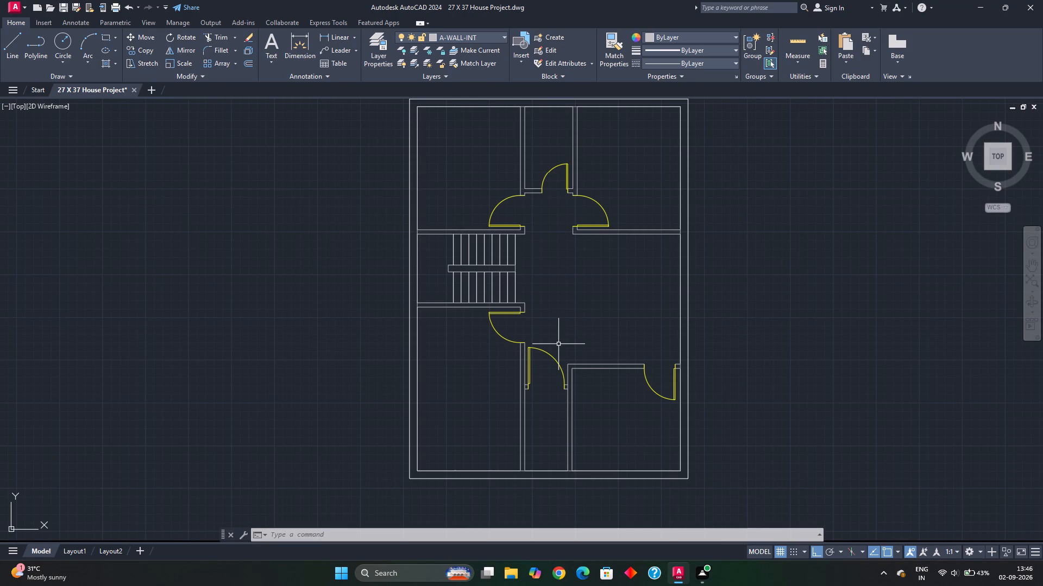
On the A-WINDOW layer, draw a line across the east exterior wall beside the northeast room.
{"action": "scroll", "coordinate": [676, 171], "scroll_direction": "up", "scroll_amount": 2}
{"action": "scroll", "coordinate": [658, 214], "scroll_direction": "down", "scroll_amount": 1}
{"action": "middle_click_drag", "start_coordinate": [630, 215], "coordinate": [612, 267]}
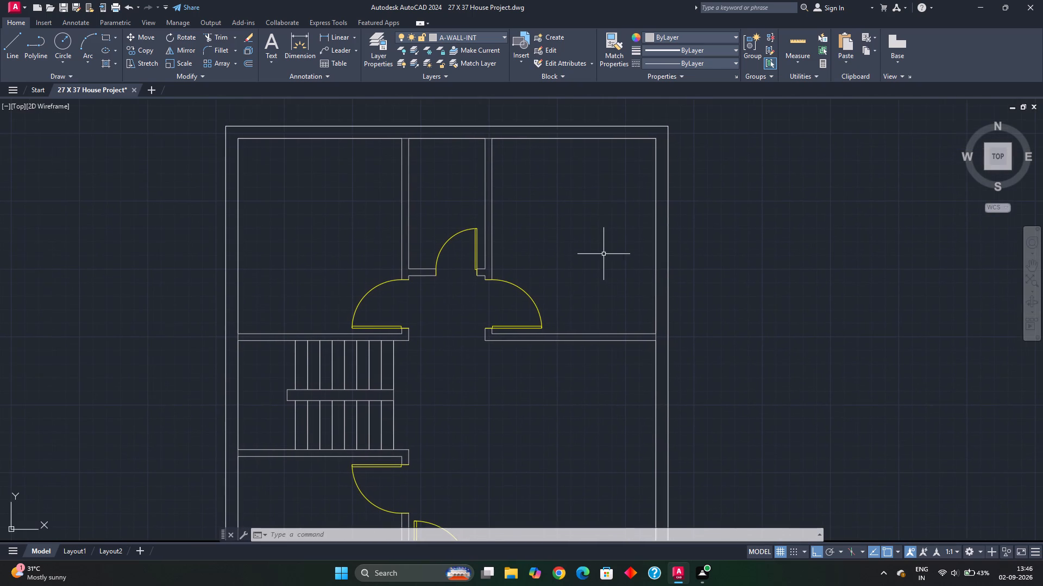
{"action": "left_click", "coordinate": [489, 33]}
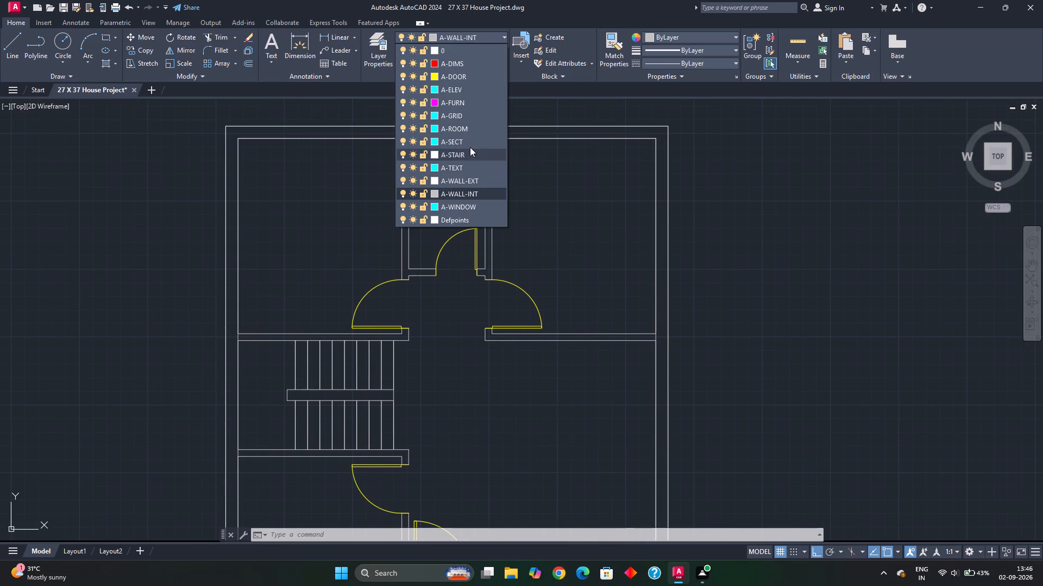
{"action": "left_click", "coordinate": [466, 207]}
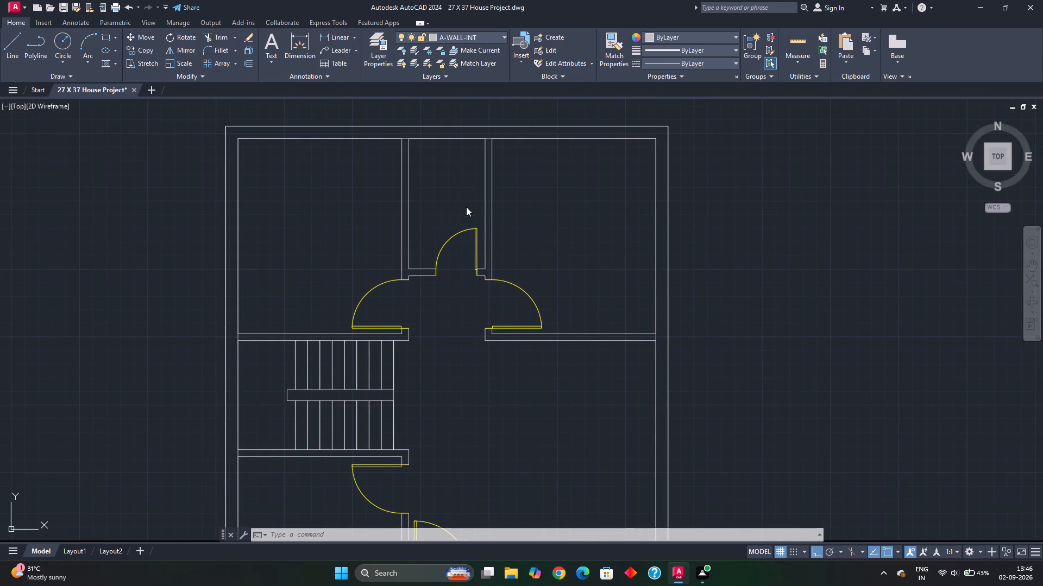
{"action": "middle_click_drag", "start_coordinate": [587, 242], "coordinate": [548, 234]}
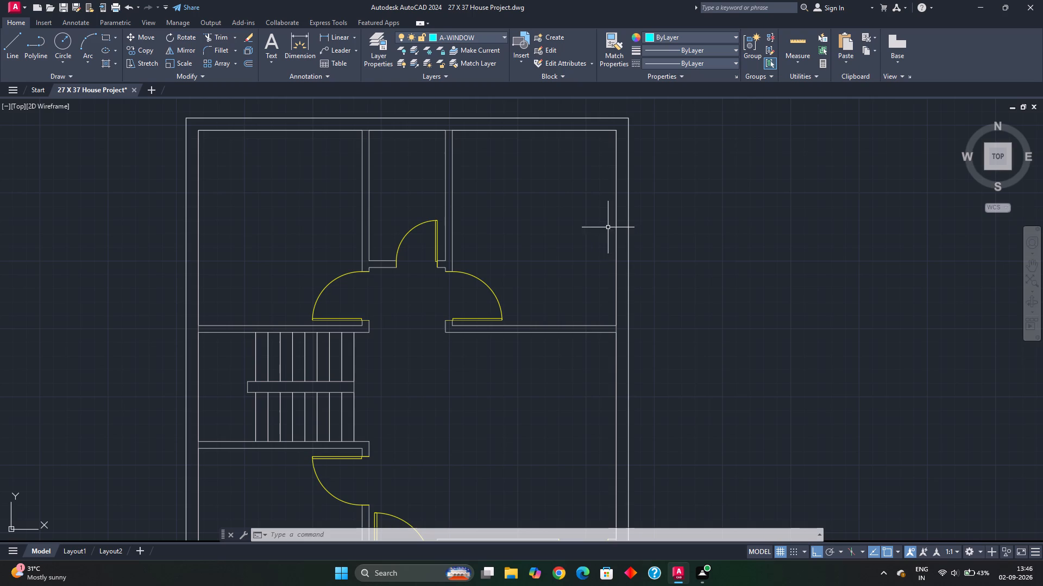
{"action": "key", "text": "l"}
{"action": "key", "text": "Return"}
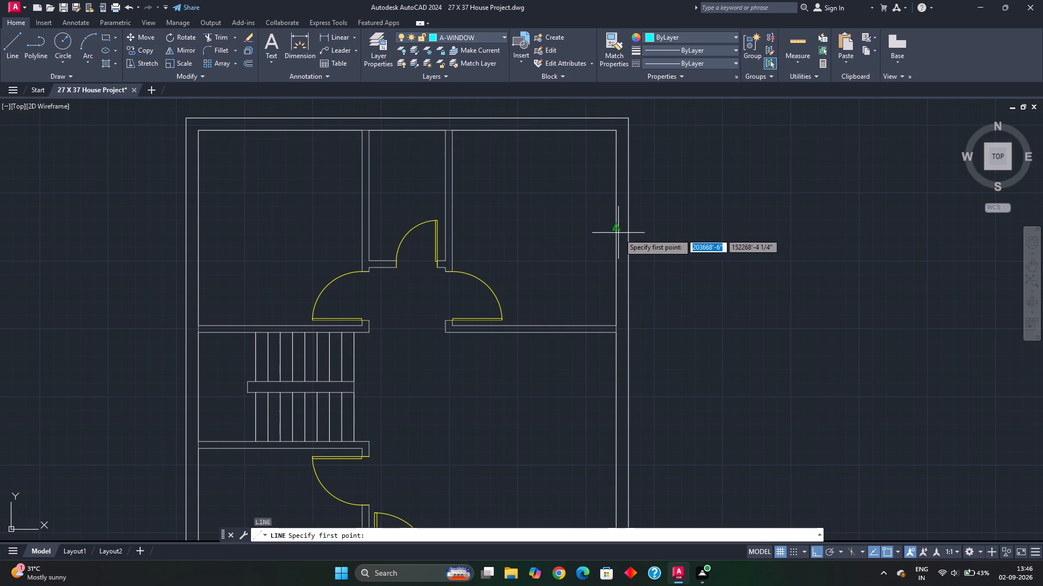
{"action": "left_click", "coordinate": [613, 230]}
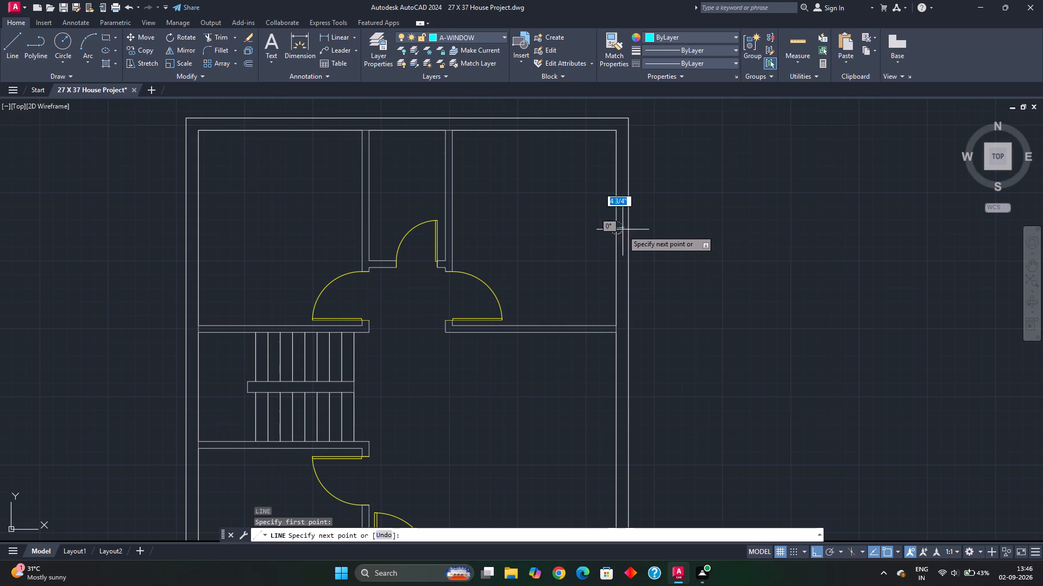
{"action": "left_click", "coordinate": [627, 232]}
{"action": "scroll", "coordinate": [626, 237], "scroll_direction": "up", "scroll_amount": 4}
{"action": "key", "text": "Escape"}
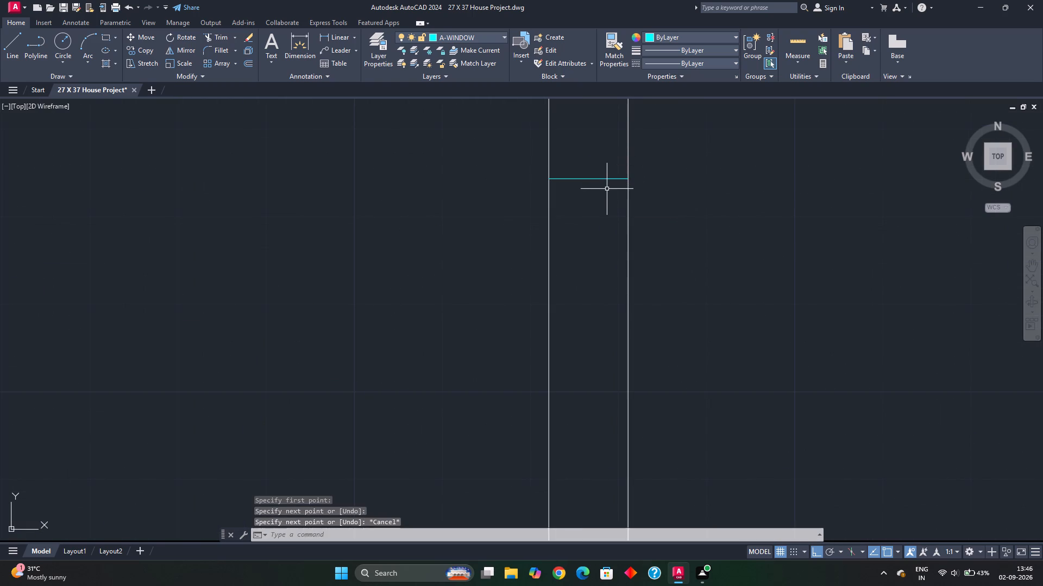
Offset the line across the east wall by 2.5' to both its north and south sides.
{"action": "scroll", "coordinate": [602, 202], "scroll_direction": "down", "scroll_amount": 2}
{"action": "middle_click_drag", "start_coordinate": [601, 203], "coordinate": [587, 279]}
{"action": "scroll", "coordinate": [587, 272], "scroll_direction": "down", "scroll_amount": 1}
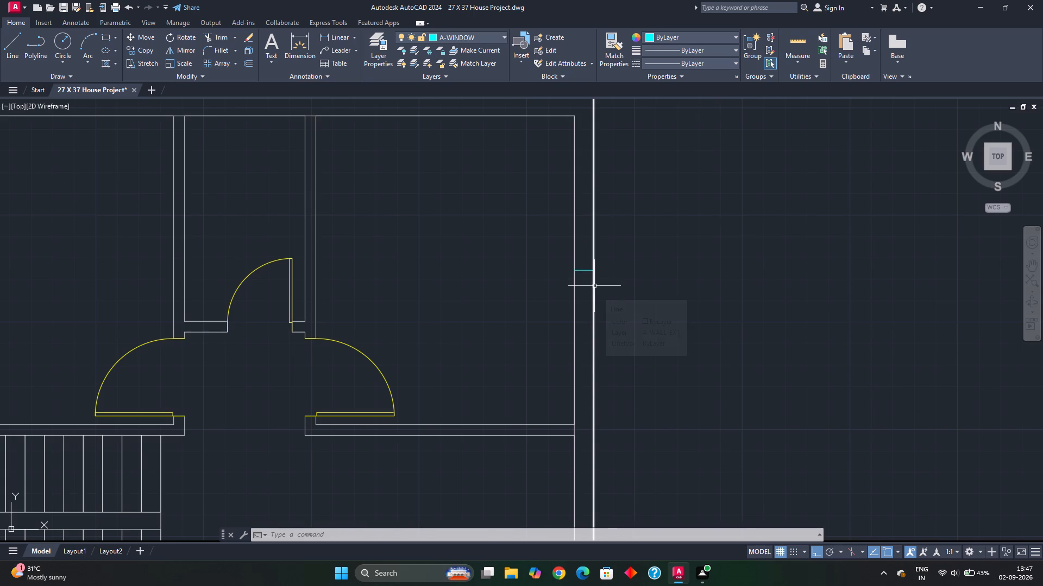
{"action": "key", "text": "o"}
{"action": "key", "text": "Return"}
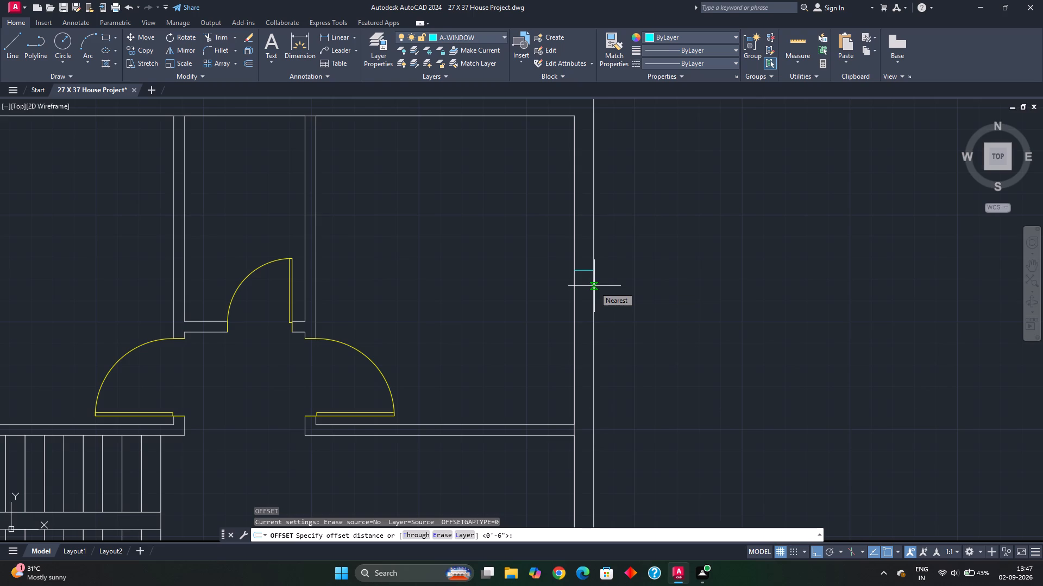
{"action": "type", "text": "2."}
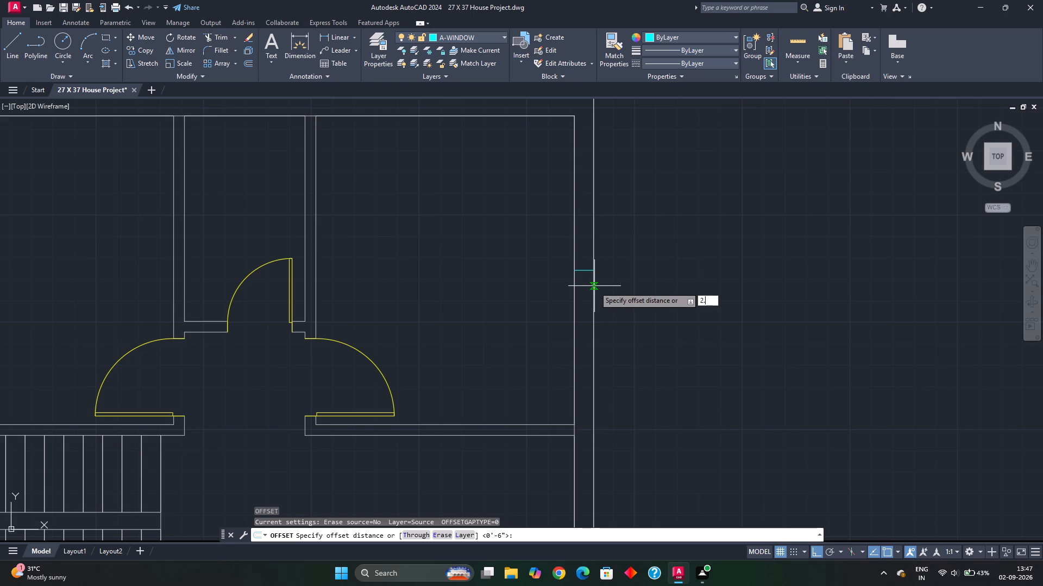
{"action": "key", "text": "5"}
{"action": "key", "text": "apostrophe"}
{"action": "key", "text": "Return"}
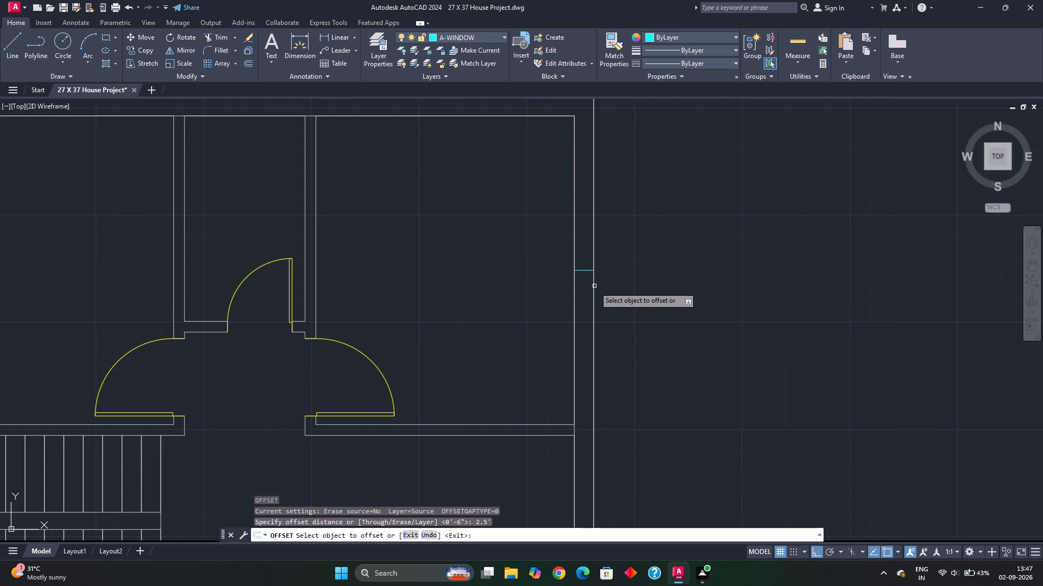
{"action": "left_click", "coordinate": [586, 271]}
{"action": "left_click", "coordinate": [582, 292]}
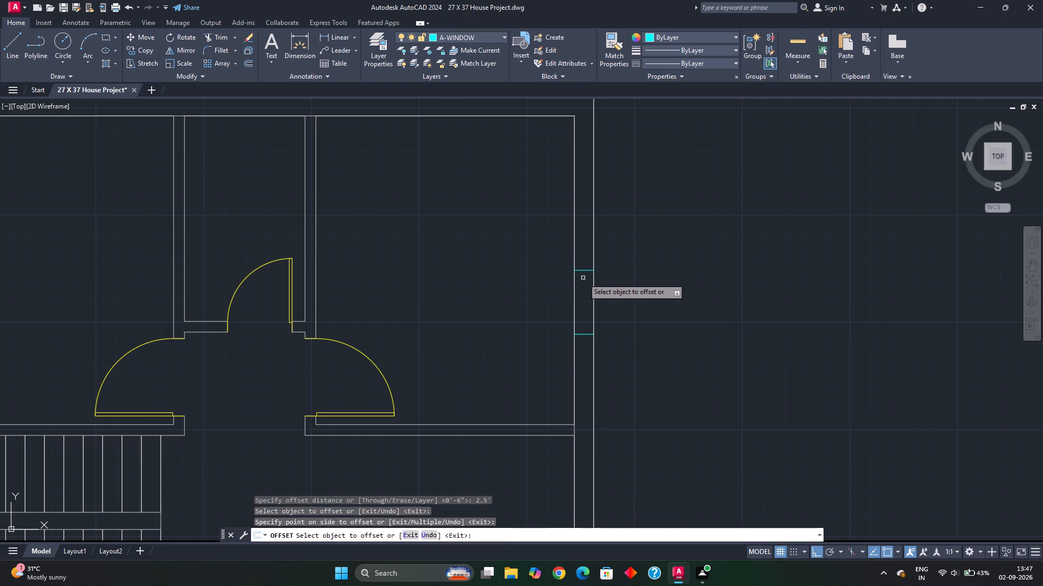
{"action": "left_click", "coordinate": [587, 270]}
{"action": "left_click", "coordinate": [588, 254]}
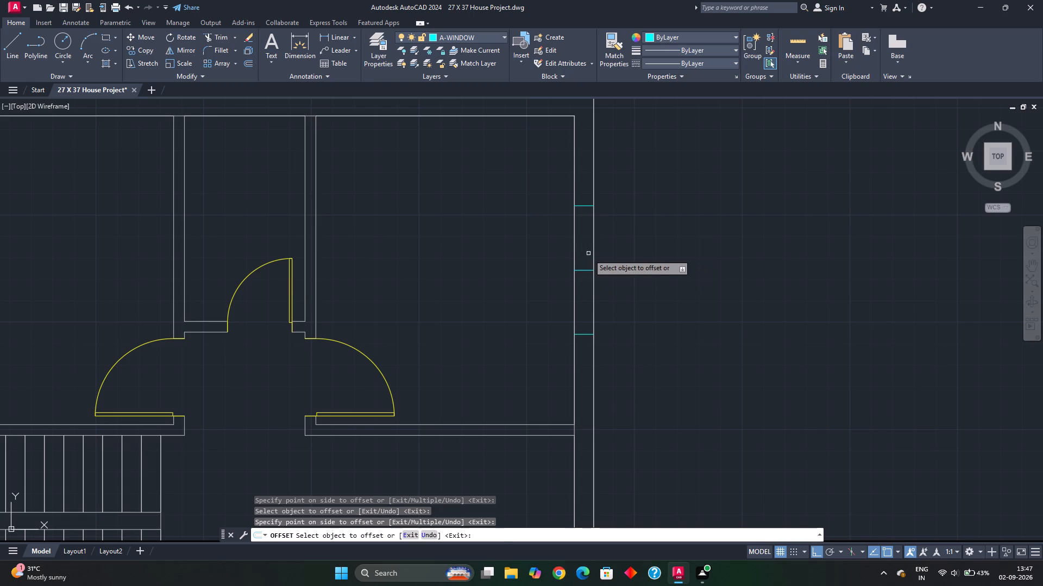
{"action": "key", "text": "Escape"}
{"action": "key", "text": "Escape"}
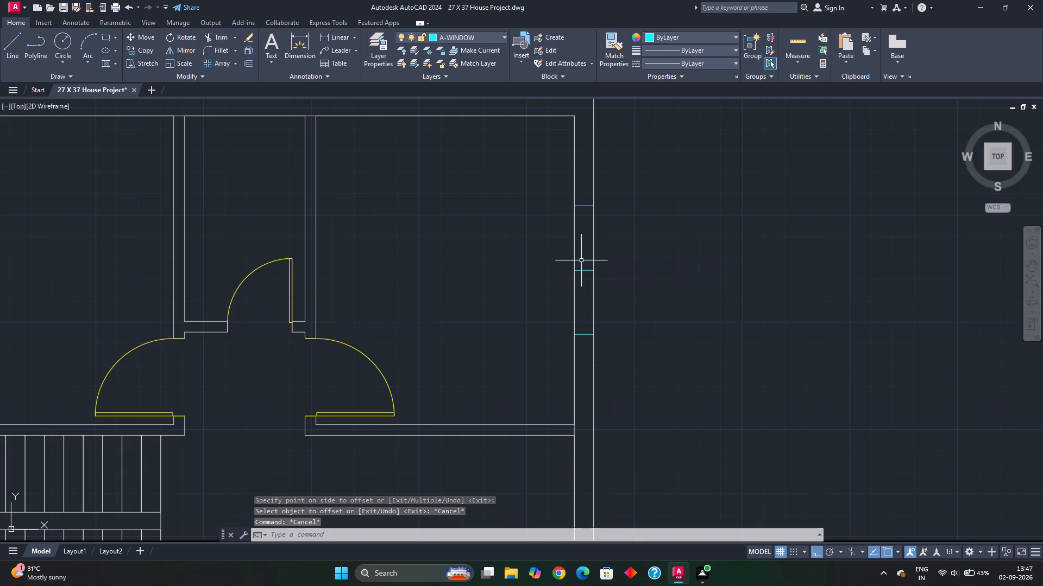
Delete the original middle line between the two offset lines in the east wall.
{"action": "left_click_drag", "start_coordinate": [585, 266], "coordinate": [585, 289]}
{"action": "left_click", "coordinate": [585, 289]}
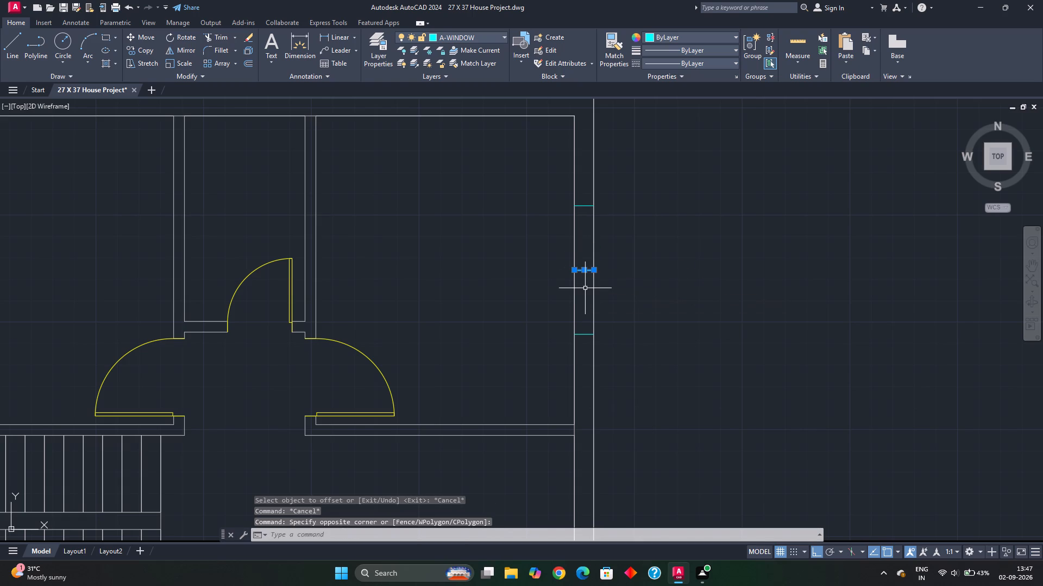
{"action": "key", "text": "Delete"}
Trim both east wall lines between the offset lines to form the window opening, and remove the two offset lines.
{"action": "type", "text": "tr"}
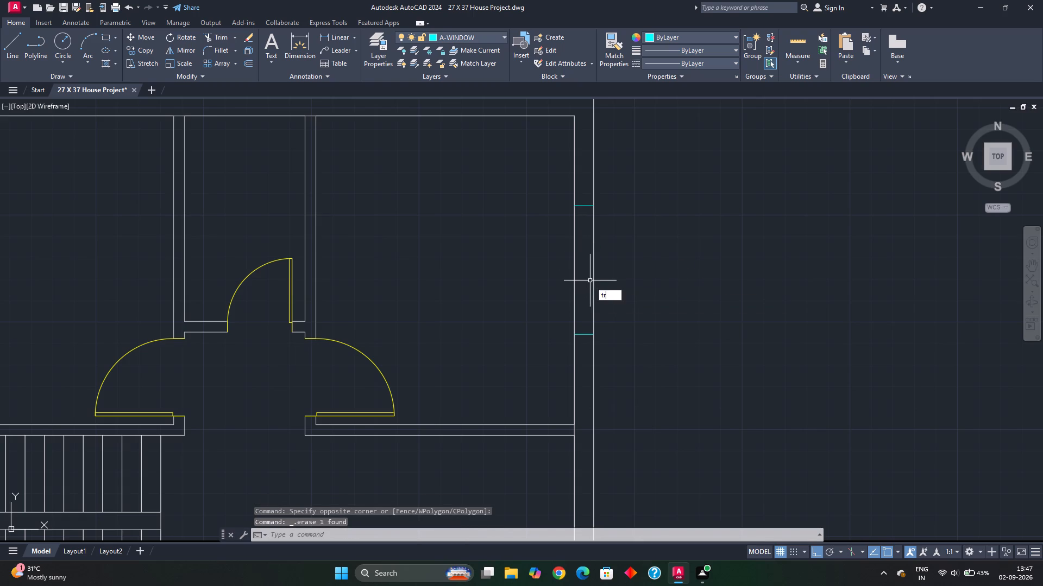
{"action": "key", "text": "space"}
{"action": "left_click", "coordinate": [610, 268]}
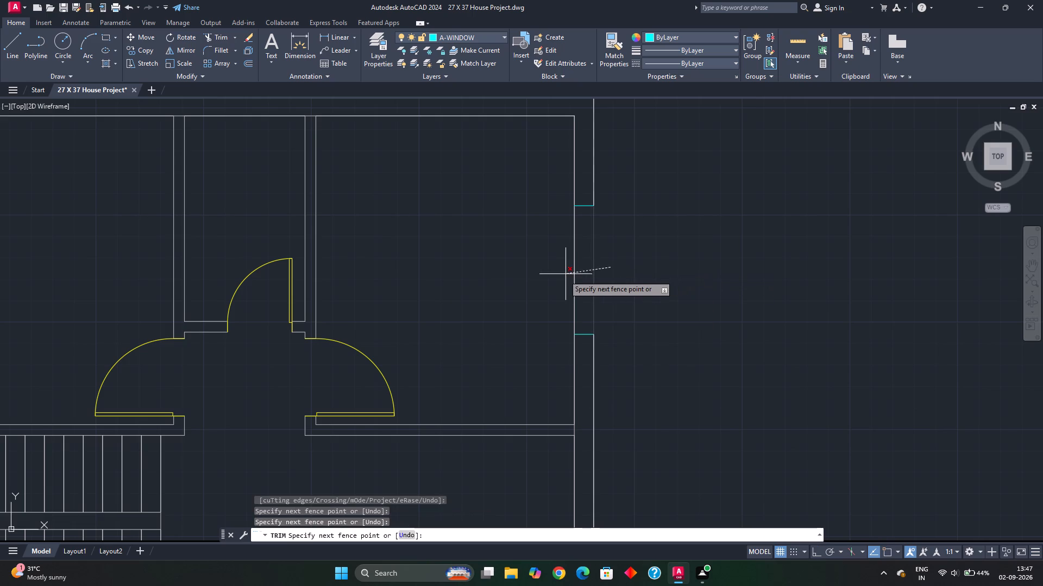
{"action": "left_click", "coordinate": [560, 277]}
{"action": "left_click", "coordinate": [583, 333]}
{"action": "left_click", "coordinate": [582, 345]}
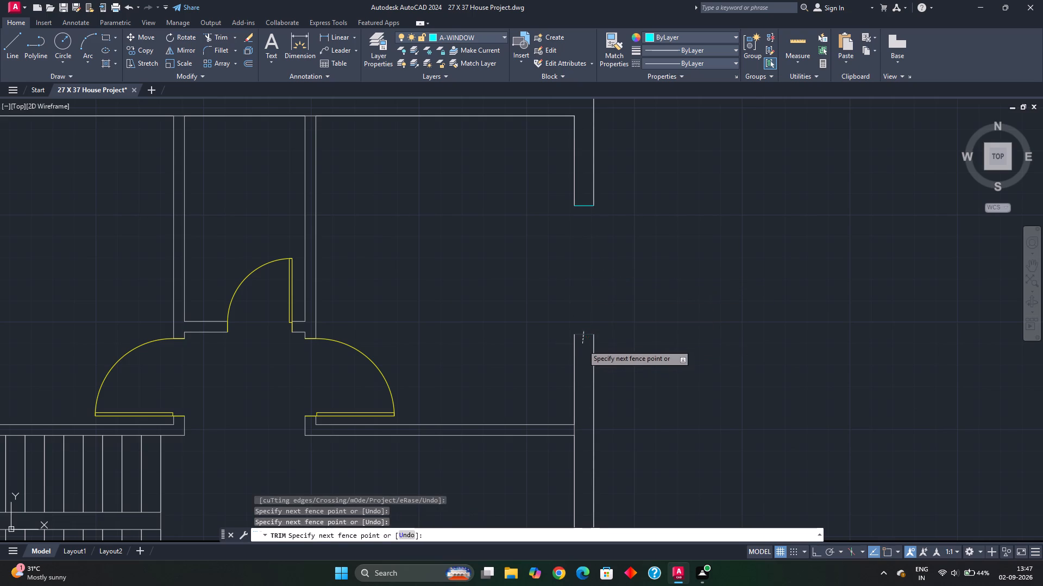
{"action": "left_click_drag", "start_coordinate": [586, 207], "coordinate": [585, 219]}
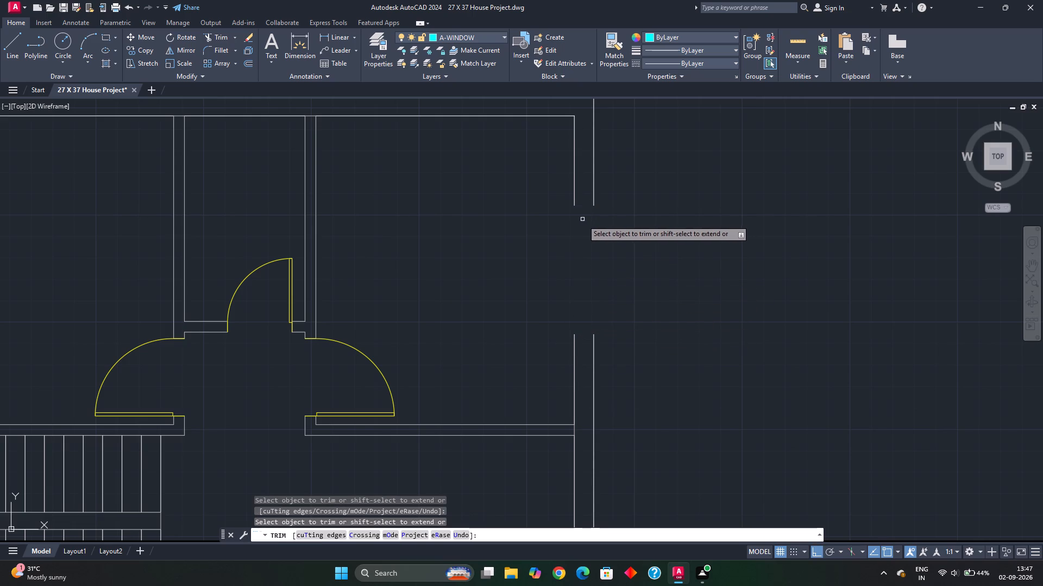
{"action": "key", "text": "Escape"}
{"action": "key", "text": "Escape"}
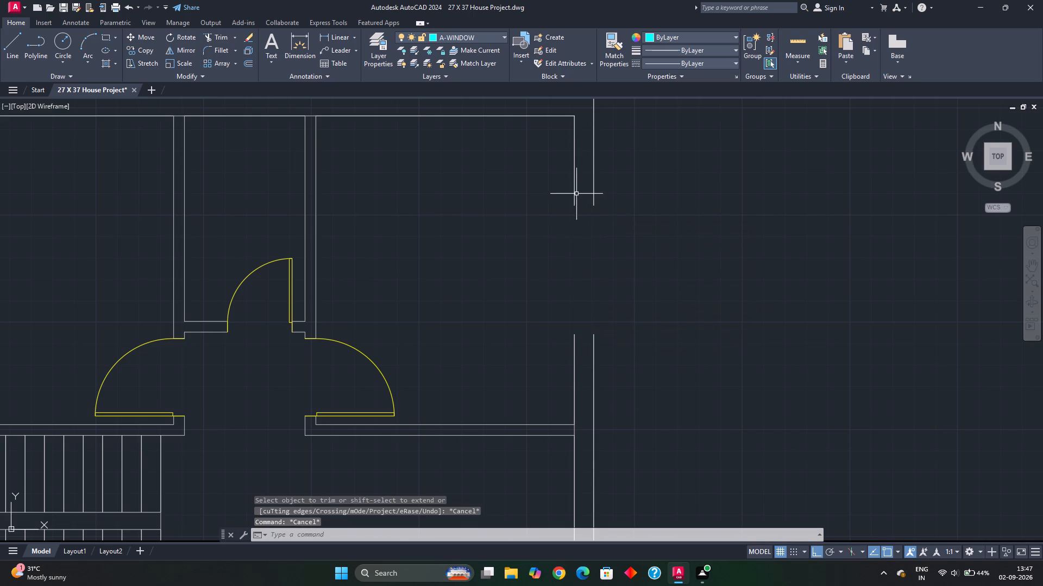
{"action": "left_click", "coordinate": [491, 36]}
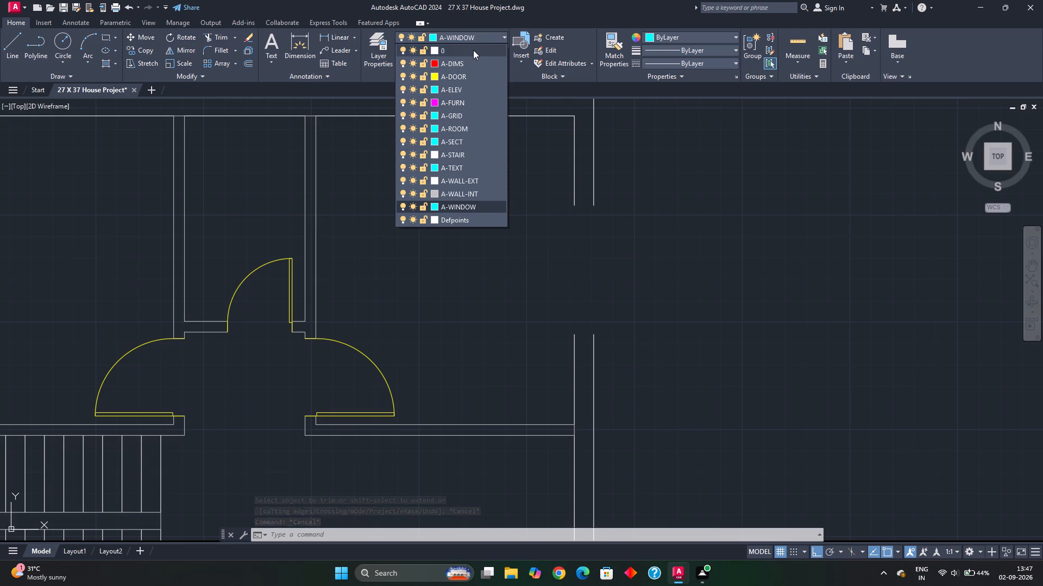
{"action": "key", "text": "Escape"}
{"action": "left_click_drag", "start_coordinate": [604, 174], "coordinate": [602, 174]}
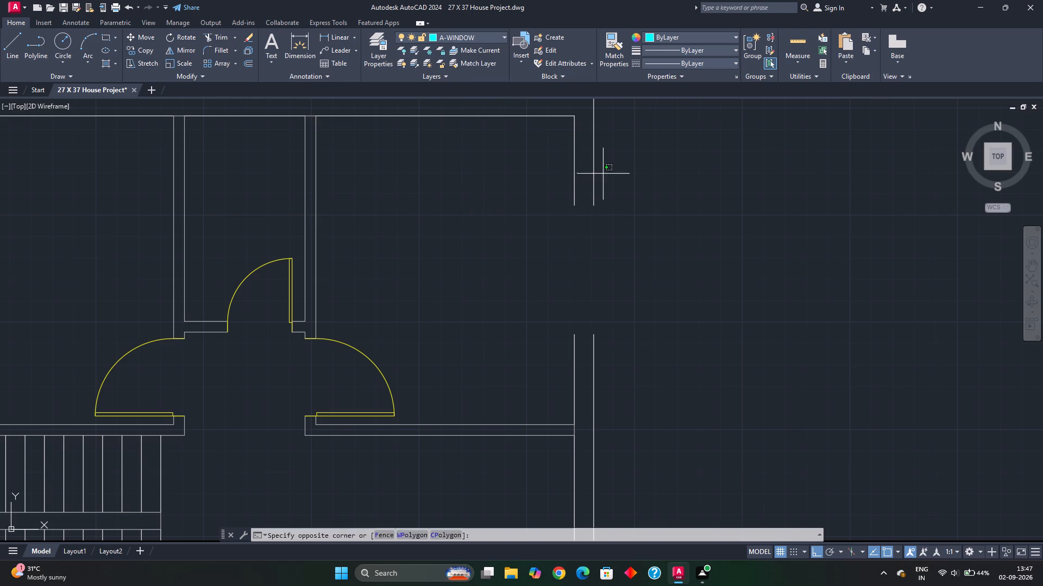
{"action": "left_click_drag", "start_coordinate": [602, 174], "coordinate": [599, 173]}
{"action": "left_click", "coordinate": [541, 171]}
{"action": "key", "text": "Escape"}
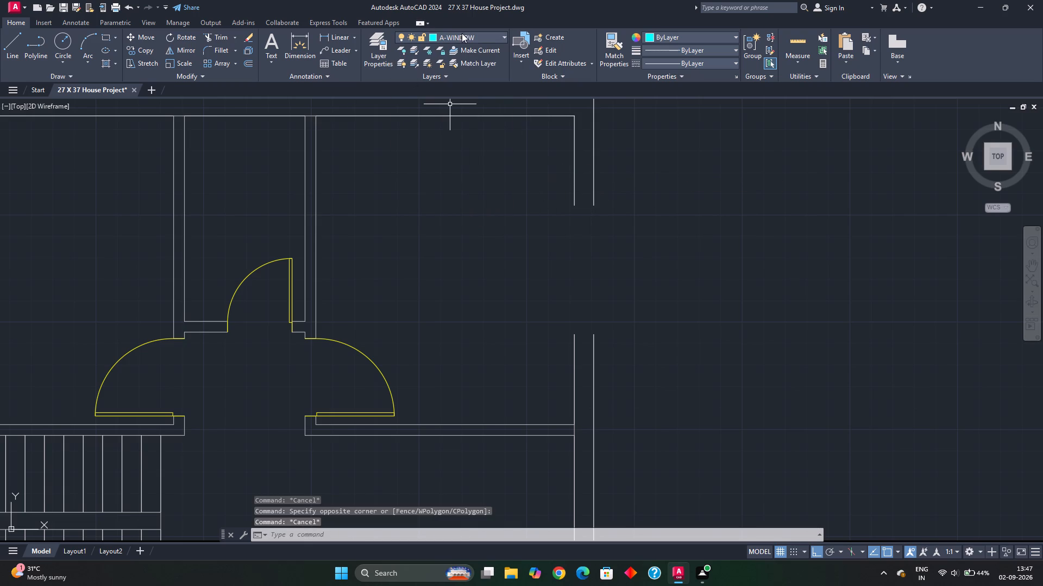
Make A-WALL-EXT the current layer and close the wall end at the north side of the east opening with a line.
{"action": "left_click", "coordinate": [471, 36]}
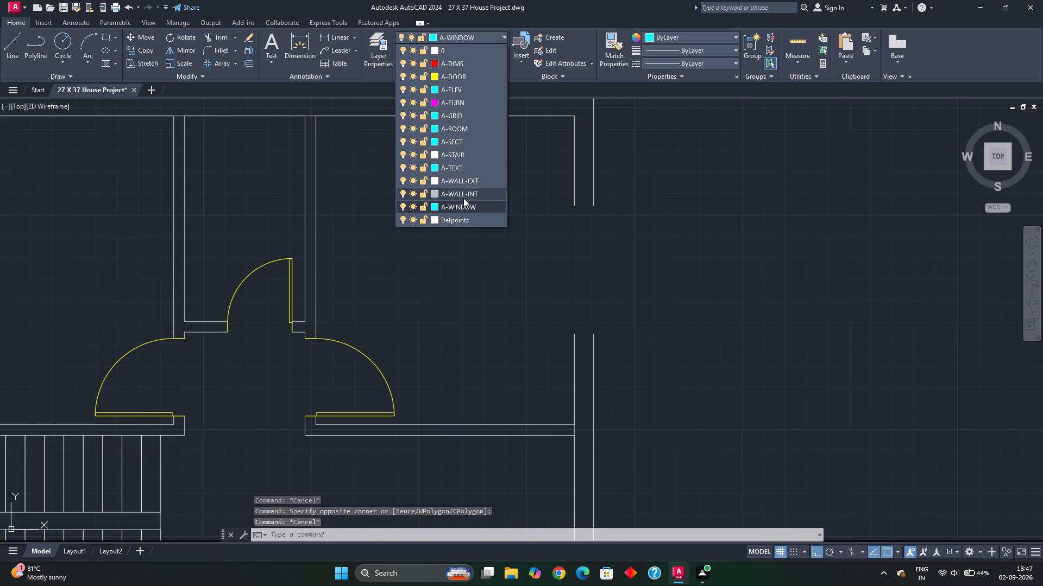
{"action": "left_click", "coordinate": [472, 182]}
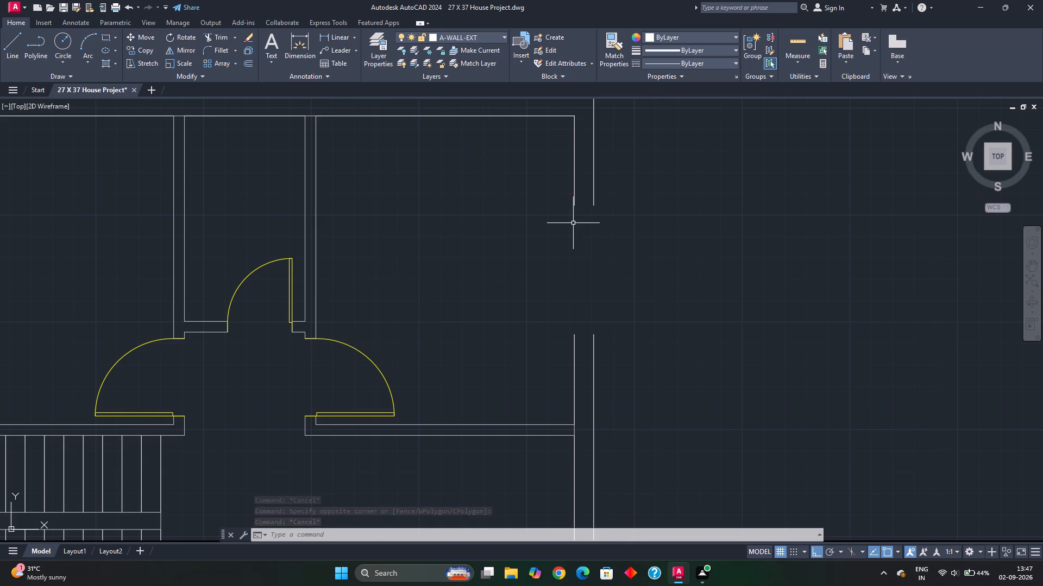
{"action": "key", "text": "semicolon"}
{"action": "key", "text": "BackSpace"}
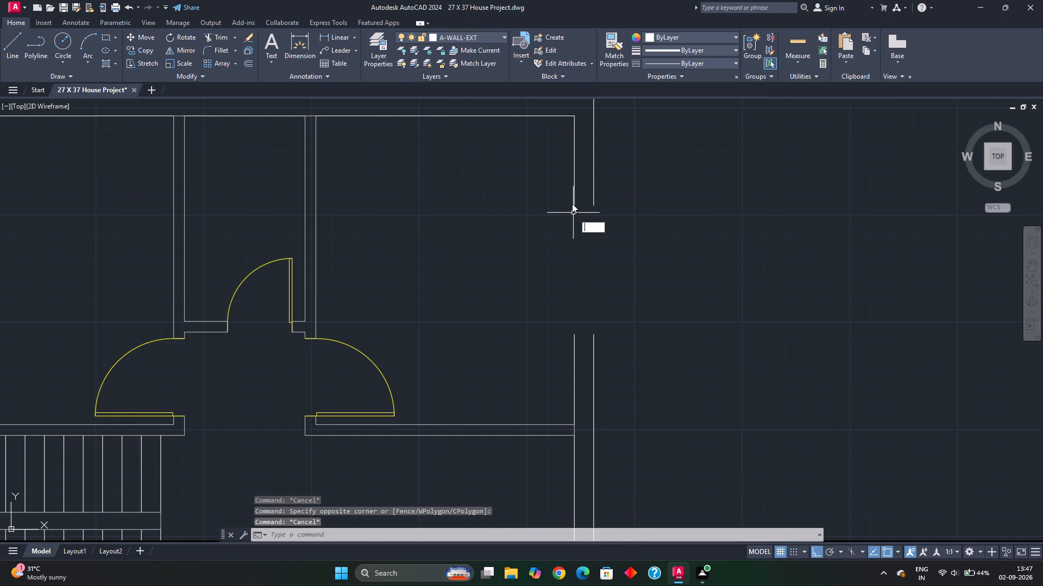
{"action": "key", "text": "l"}
{"action": "key", "text": "Return"}
{"action": "scroll", "coordinate": [574, 209], "scroll_direction": "up", "scroll_amount": 3}
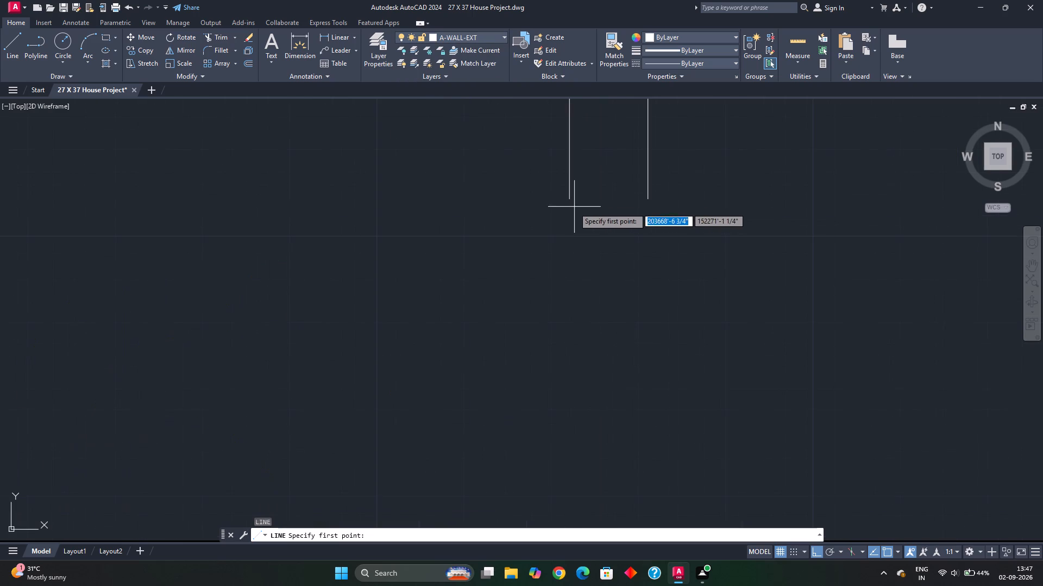
{"action": "left_click", "coordinate": [567, 197]}
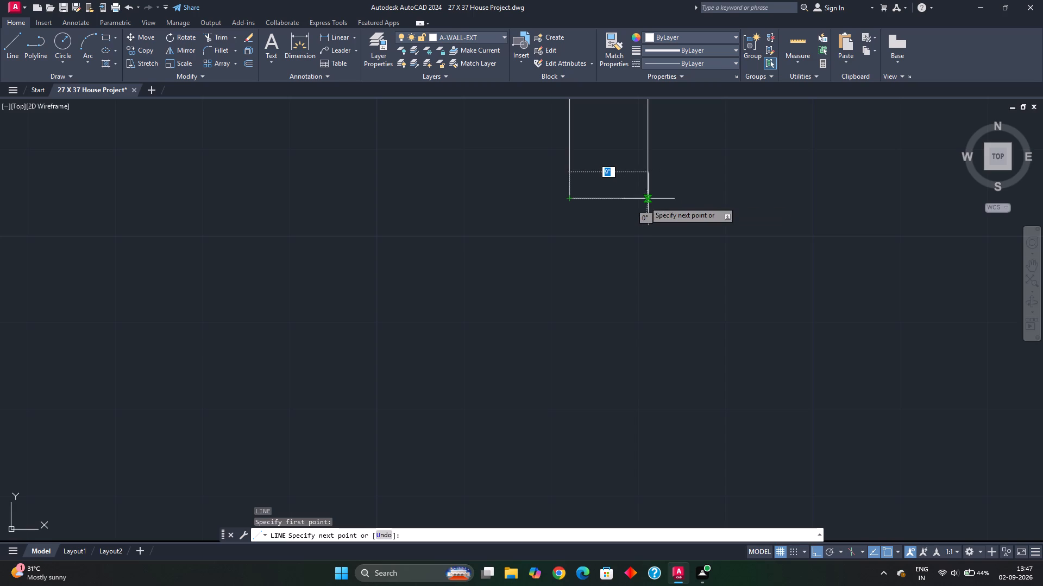
{"action": "left_click", "coordinate": [644, 201]}
{"action": "scroll", "coordinate": [646, 260], "scroll_direction": "down", "scroll_amount": 2}
{"action": "key", "text": "Escape"}
Close the wall end at the south side of the east opening with a line between its two wall faces.
{"action": "middle_click_drag", "start_coordinate": [642, 300], "coordinate": [615, 185]}
{"action": "scroll", "coordinate": [587, 333], "scroll_direction": "up", "scroll_amount": 1}
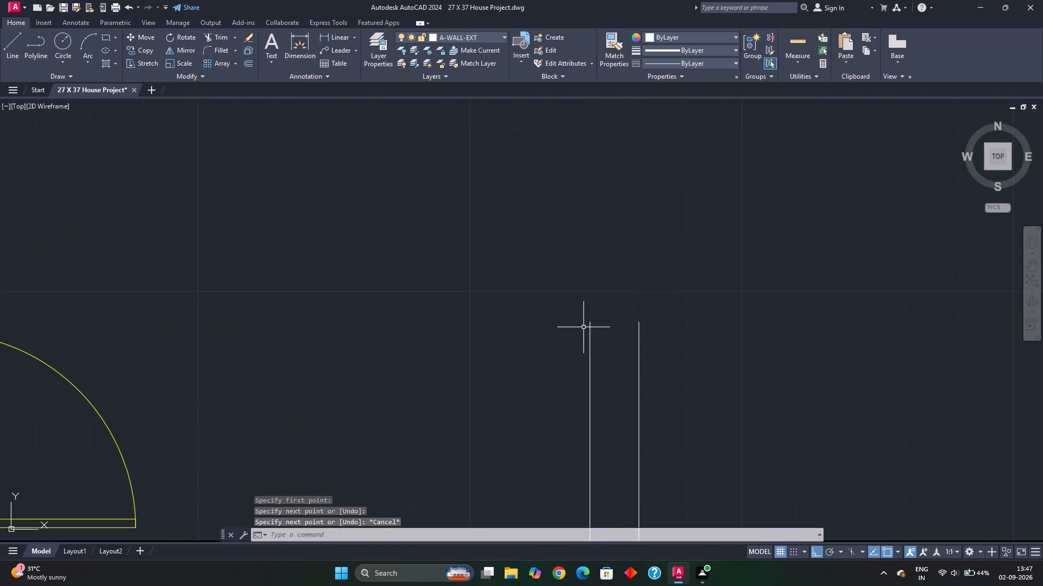
{"action": "key", "text": "space"}
{"action": "left_click", "coordinate": [592, 321]}
{"action": "left_click", "coordinate": [639, 327]}
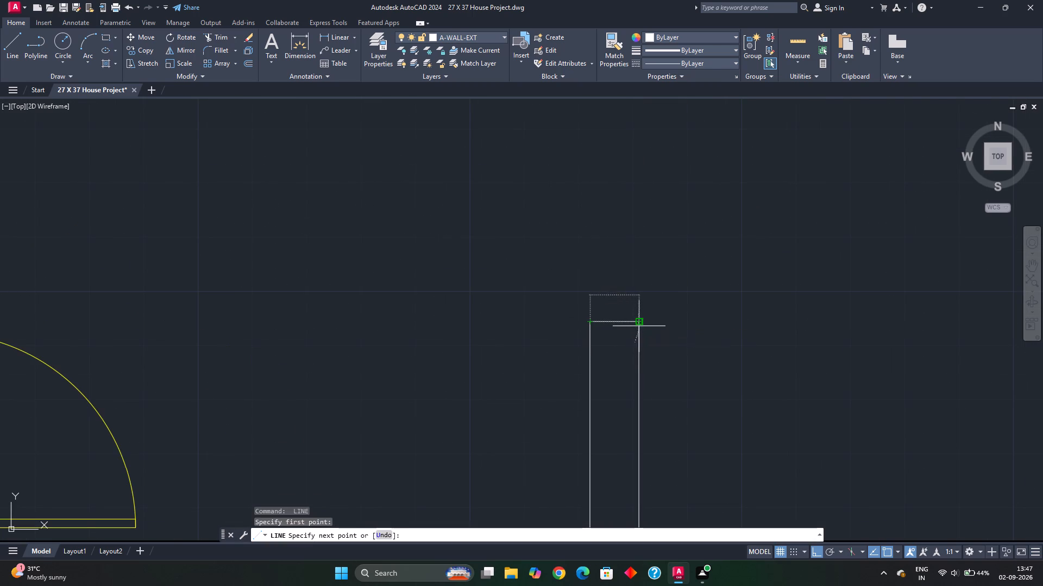
{"action": "key", "text": "Escape"}
Draw a short line across the west exterior wall of the northwest room, between its inner and outer faces.
{"action": "scroll", "coordinate": [651, 297], "scroll_direction": "down", "scroll_amount": 3}
{"action": "middle_click_drag", "start_coordinate": [558, 290], "coordinate": [592, 283]}
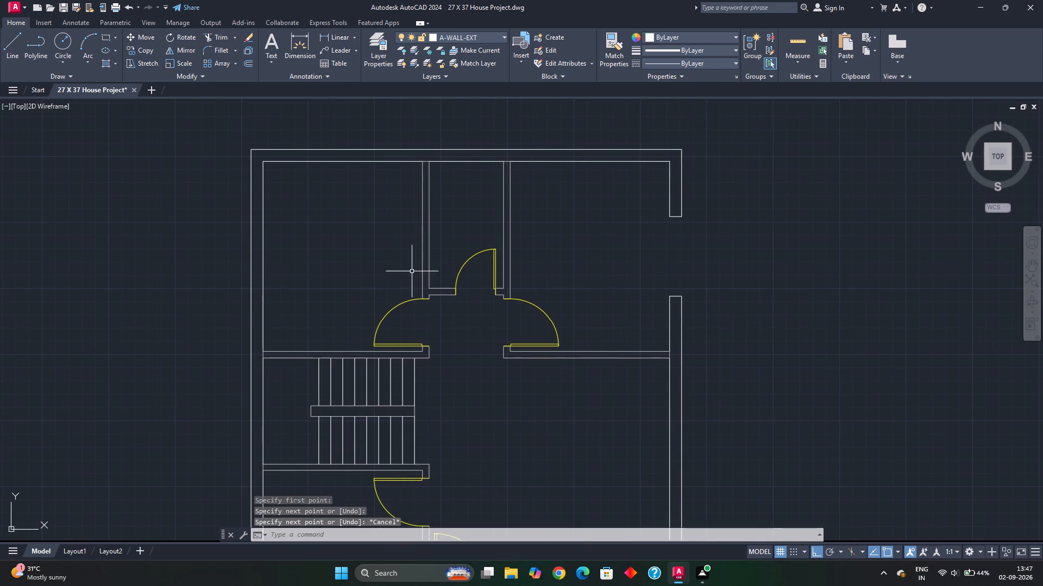
{"action": "middle_click_drag", "start_coordinate": [295, 263], "coordinate": [405, 262]}
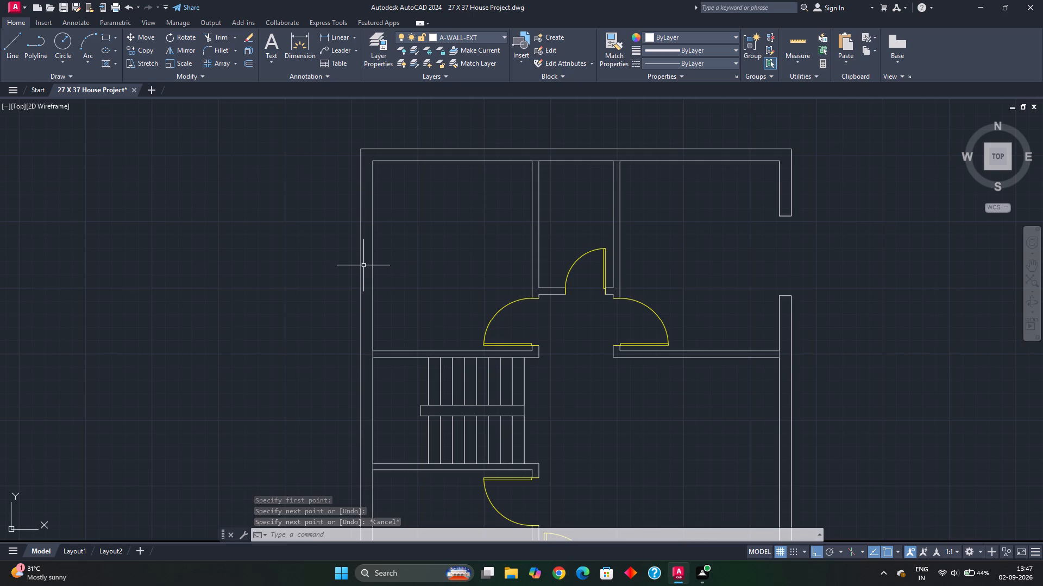
{"action": "key", "text": "space"}
{"action": "scroll", "coordinate": [365, 264], "scroll_direction": "up", "scroll_amount": 2}
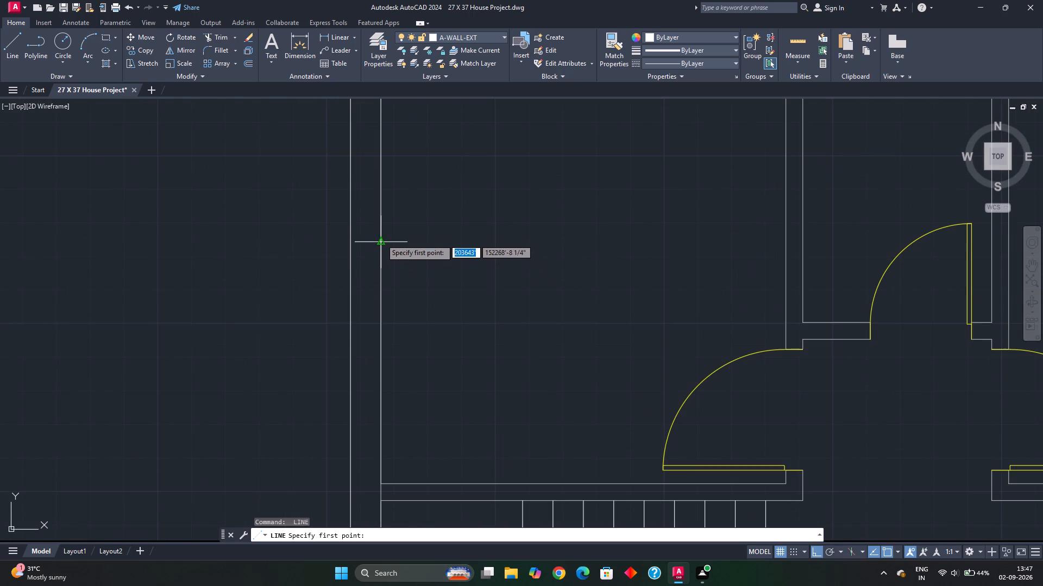
{"action": "left_click", "coordinate": [380, 245]}
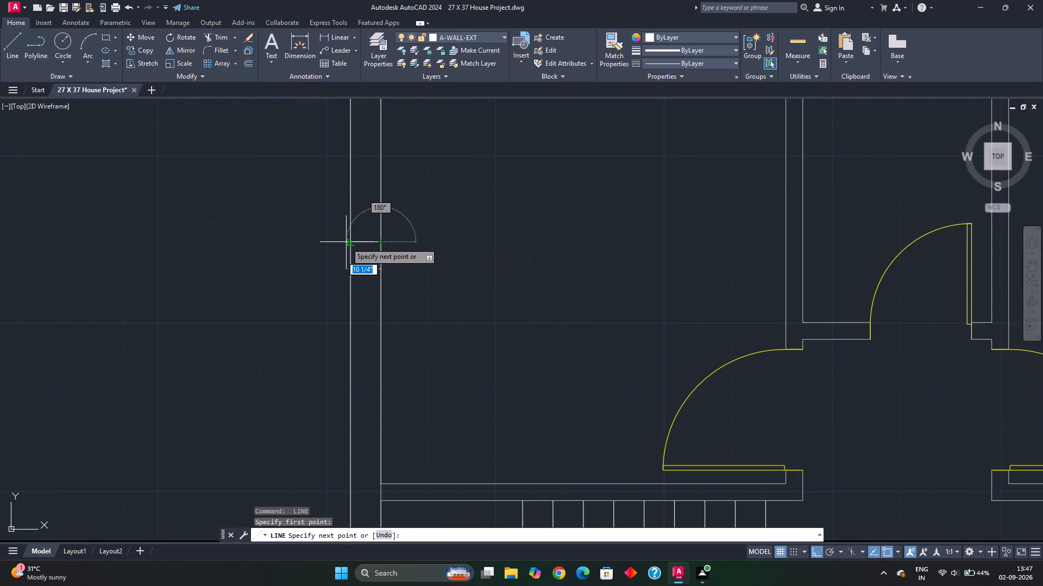
{"action": "left_click", "coordinate": [346, 243]}
{"action": "key", "text": "Escape"}
Offset the line across the west wall by 2'-6" to both the south and the north.
{"action": "left_click", "coordinate": [368, 235]}
{"action": "left_click", "coordinate": [365, 259]}
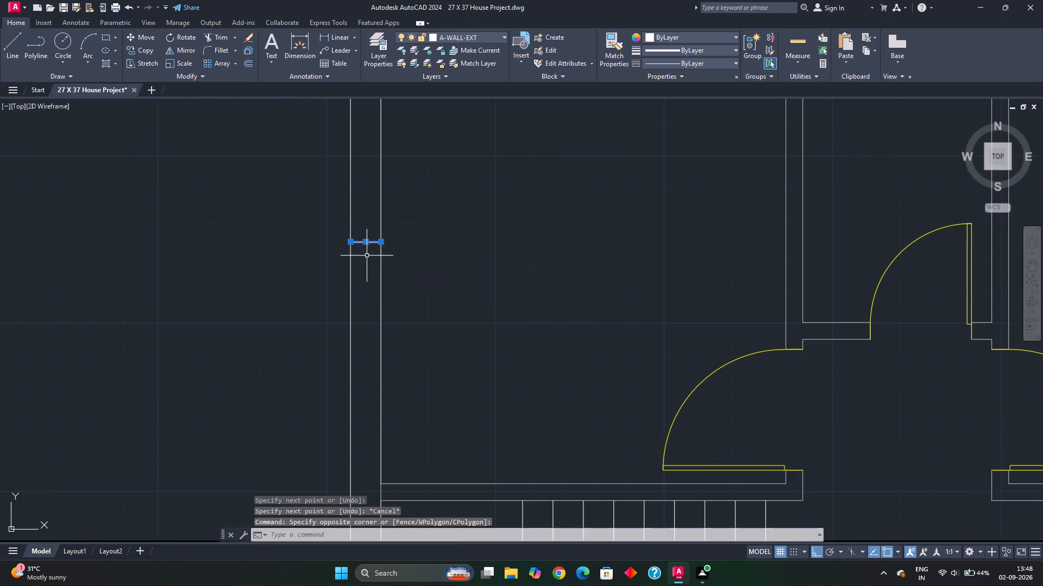
{"action": "key", "text": "o"}
{"action": "key", "text": "Return"}
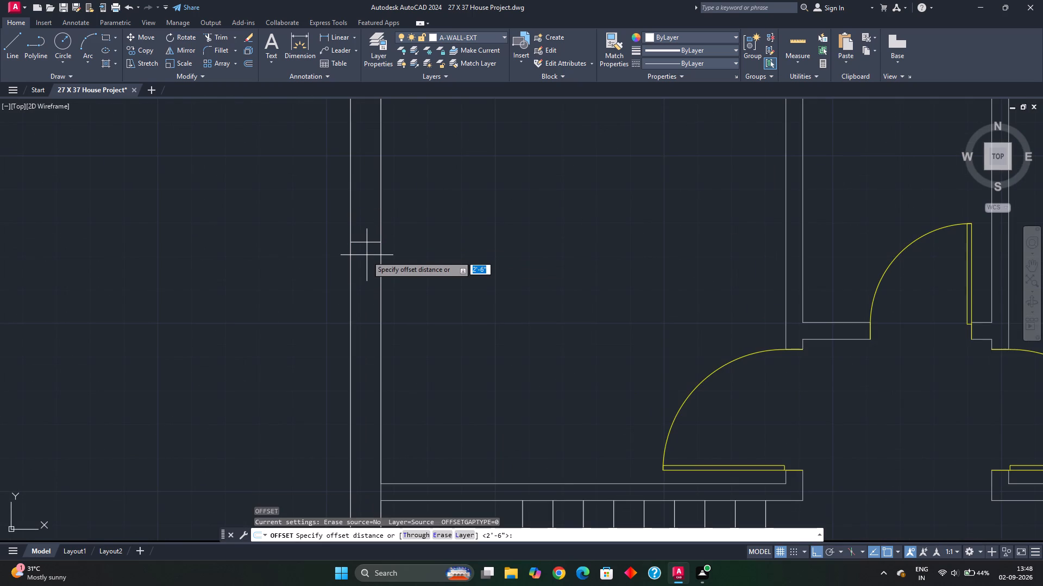
{"action": "key", "text": "Return"}
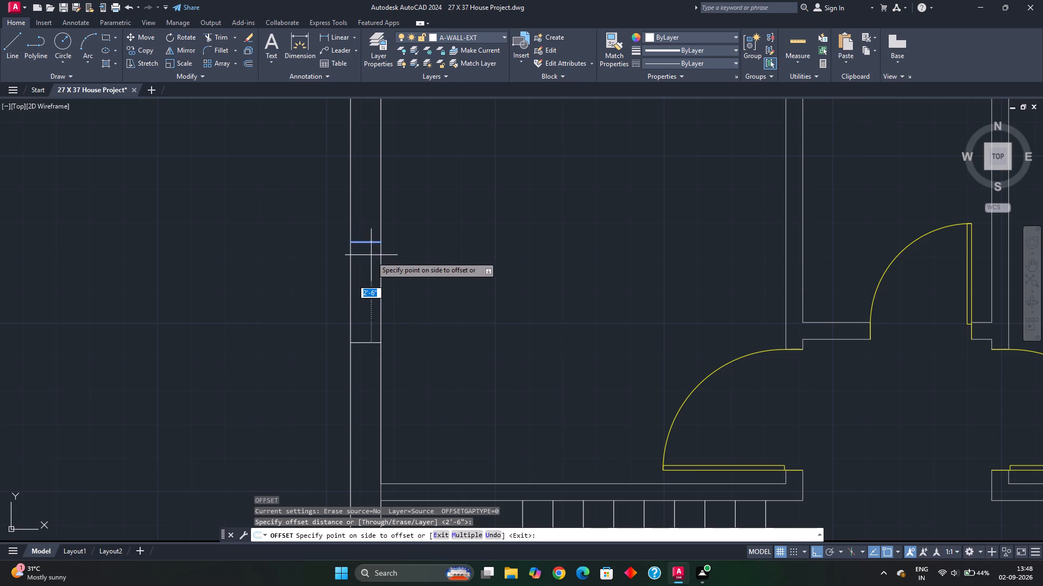
{"action": "left_click", "coordinate": [372, 256]}
{"action": "left_click", "coordinate": [369, 242]}
{"action": "left_click", "coordinate": [365, 213]}
{"action": "key", "text": "Escape"}
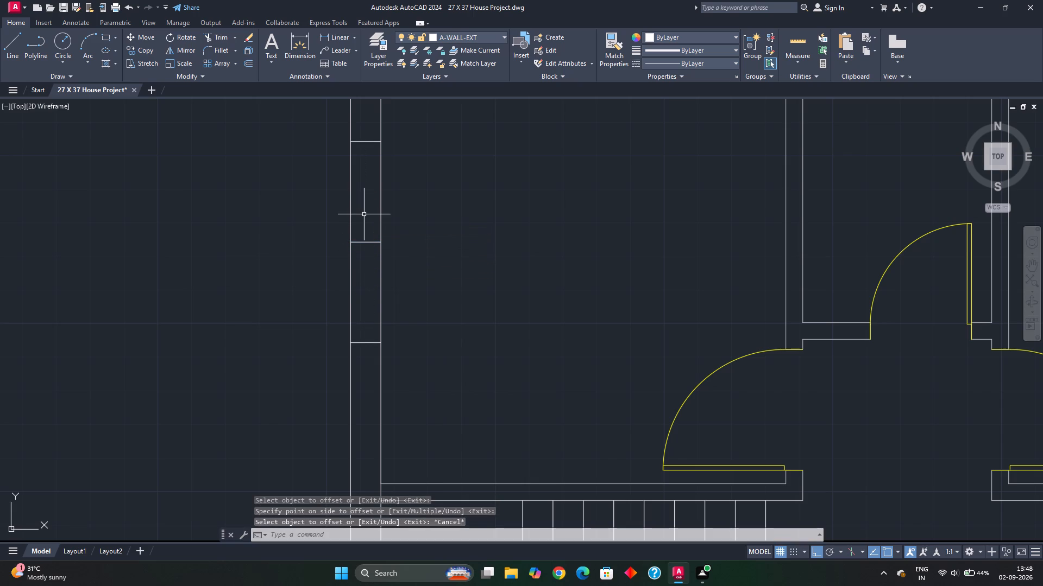
Trim away the middle line and both west wall lines between the two offset lines to form the window opening.
{"action": "type", "text": "tr"}
{"action": "key", "text": "space"}
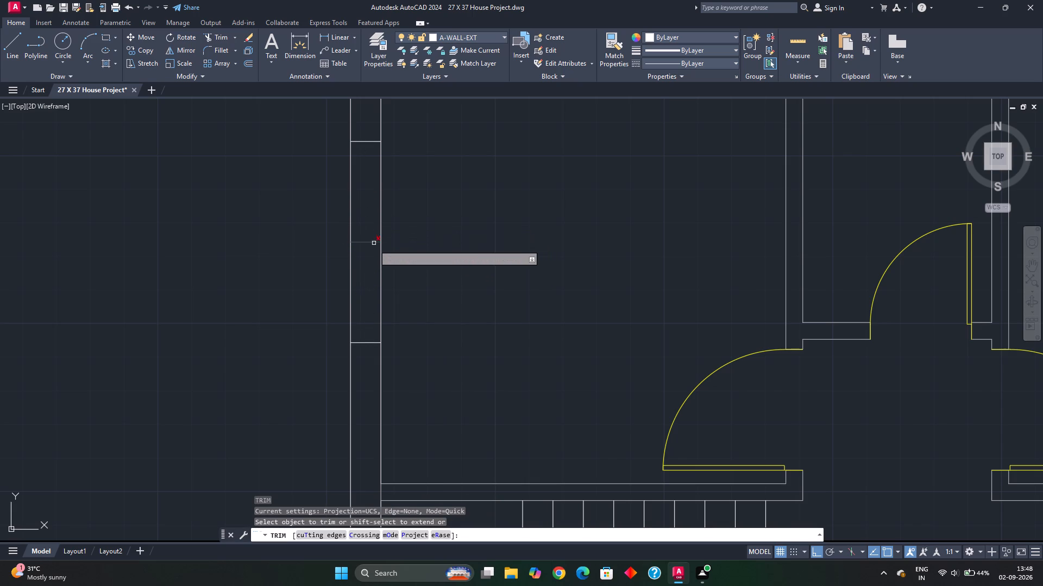
{"action": "left_click", "coordinate": [368, 245]}
{"action": "left_click", "coordinate": [372, 234]}
{"action": "left_click", "coordinate": [398, 231]}
{"action": "left_click", "coordinate": [299, 237]}
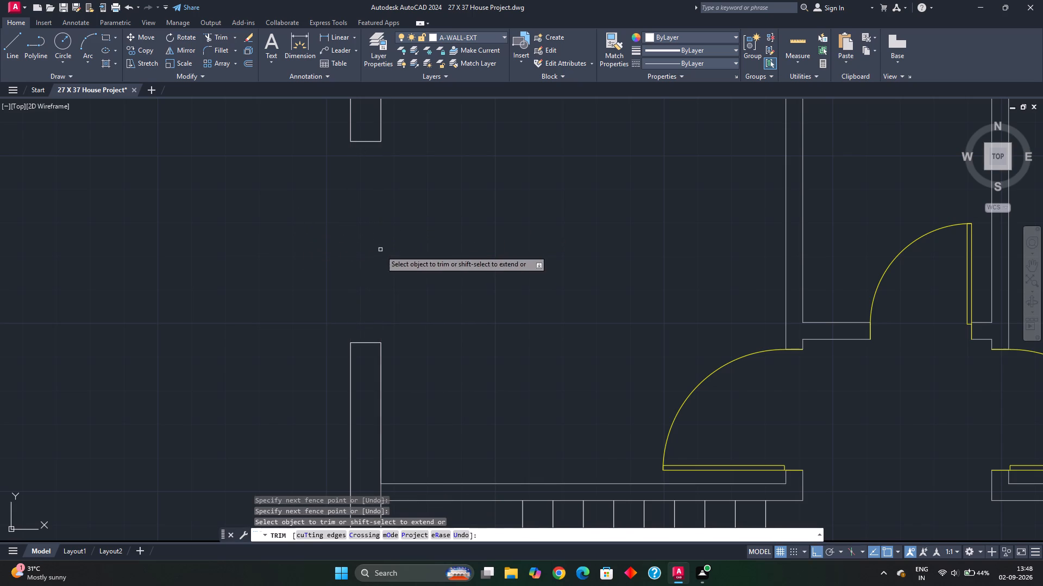
Draw a short line across the east exterior wall of the southeast room, south of its door.
{"action": "scroll", "coordinate": [395, 272], "scroll_direction": "down", "scroll_amount": 3}
{"action": "middle_click_drag", "start_coordinate": [430, 291], "coordinate": [413, 258]}
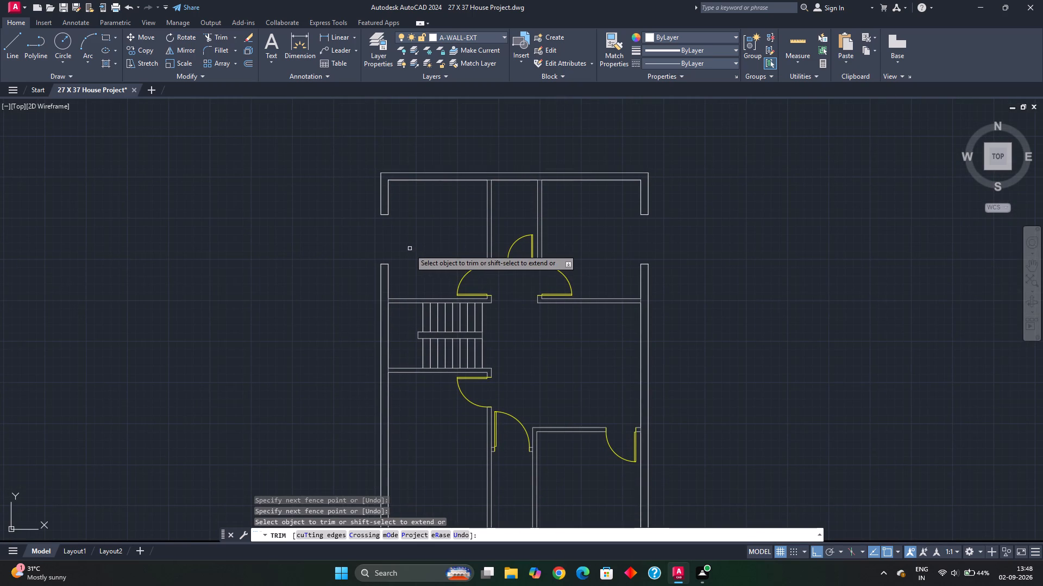
{"action": "middle_click_drag", "start_coordinate": [417, 269], "coordinate": [403, 158]}
{"action": "middle_click_drag", "start_coordinate": [539, 291], "coordinate": [514, 240]}
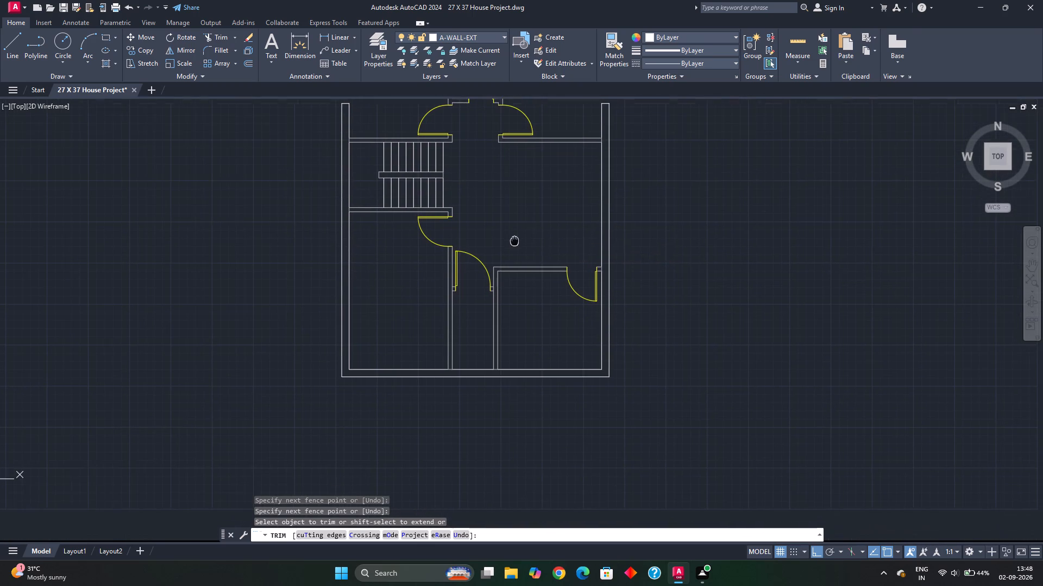
{"action": "middle_click_drag", "start_coordinate": [514, 240], "coordinate": [514, 240]}
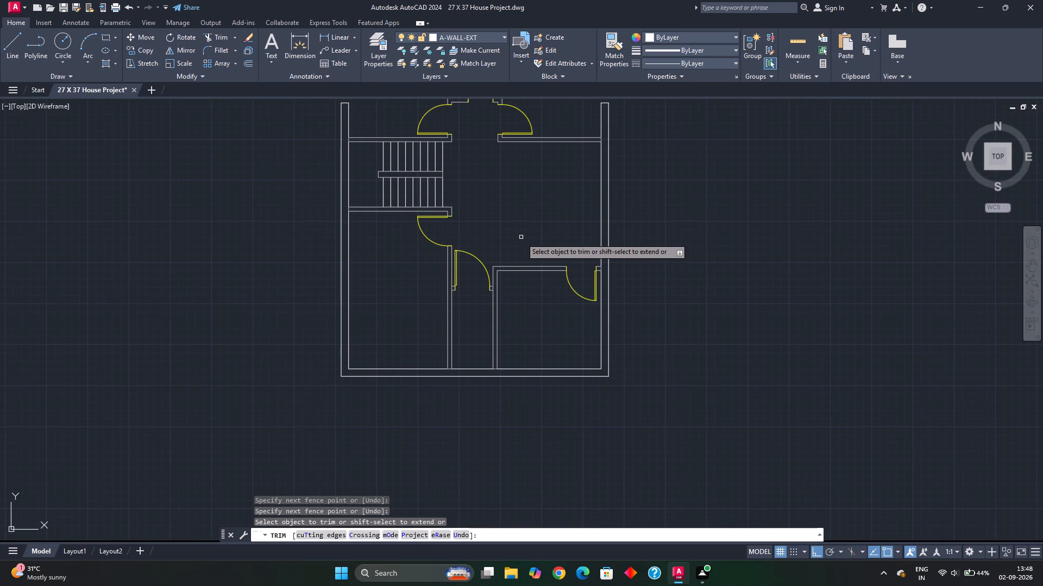
{"action": "middle_click_drag", "start_coordinate": [554, 328], "coordinate": [524, 289]}
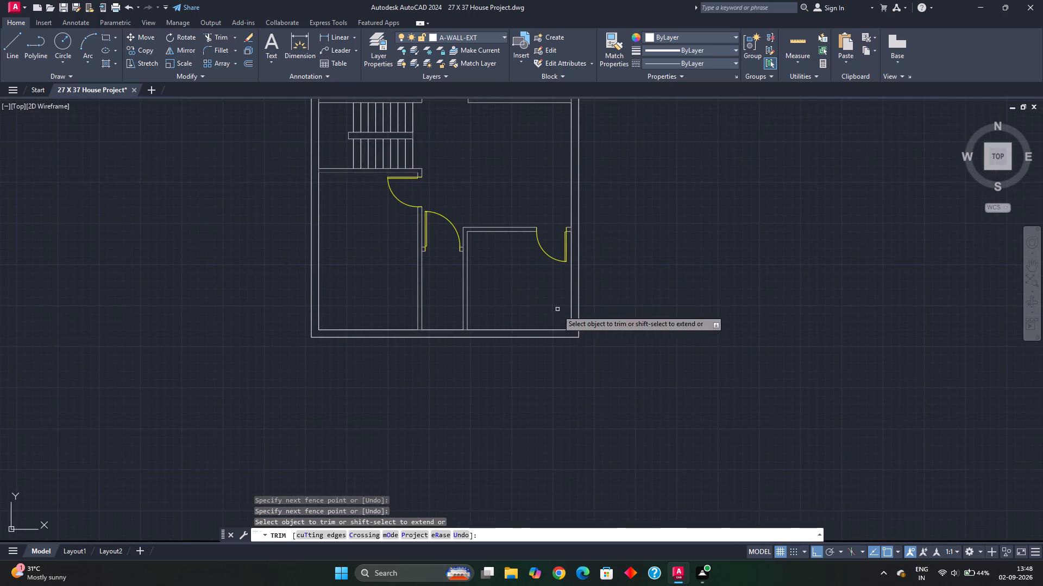
{"action": "scroll", "coordinate": [558, 310], "scroll_direction": "up", "scroll_amount": 2}
{"action": "middle_click_drag", "start_coordinate": [558, 310], "coordinate": [552, 310]}
{"action": "key", "text": "Escape"}
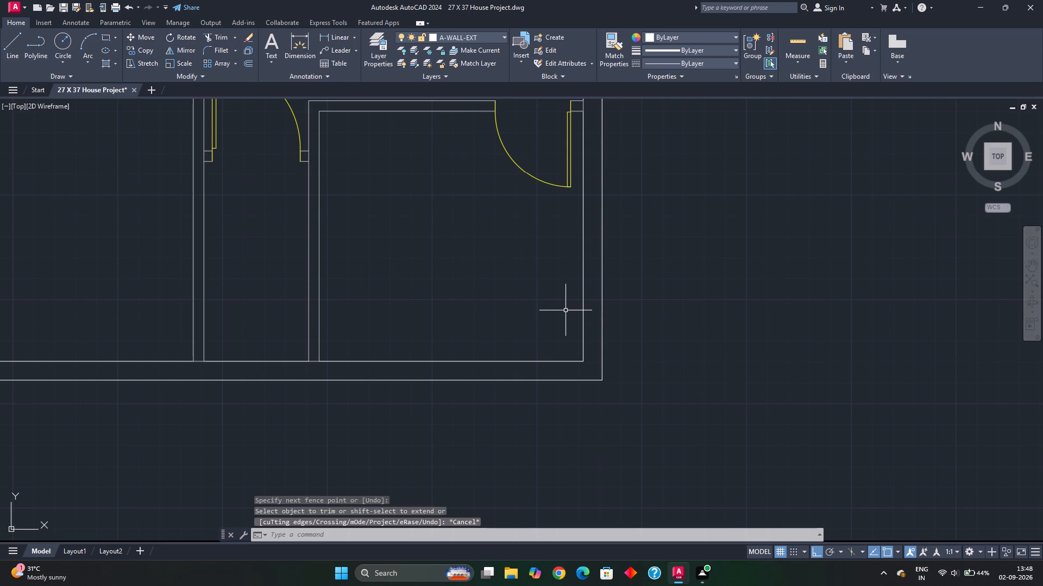
{"action": "key", "text": "l"}
{"action": "key", "text": "Return"}
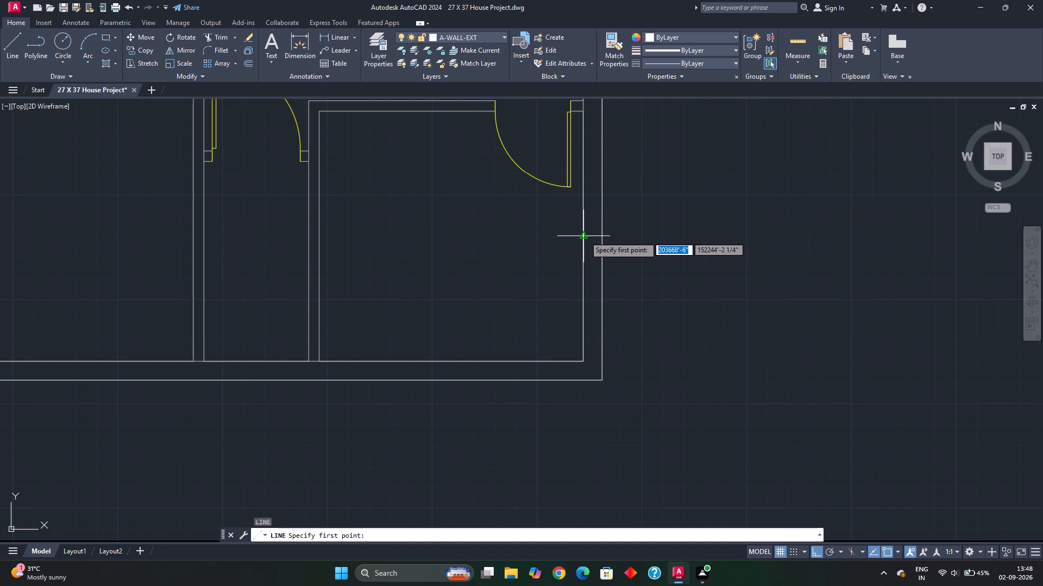
{"action": "left_click", "coordinate": [585, 236]}
{"action": "left_click", "coordinate": [602, 239]}
{"action": "key", "text": "Escape"}
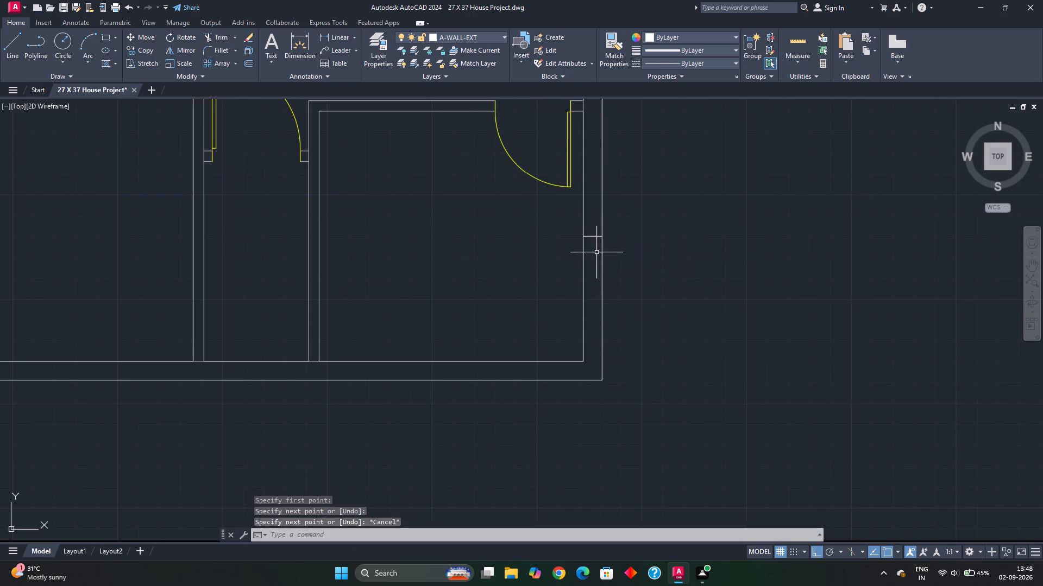
Offset the new line across the southeast room's east wall by 2' to the north.
{"action": "left_click", "coordinate": [594, 236]}
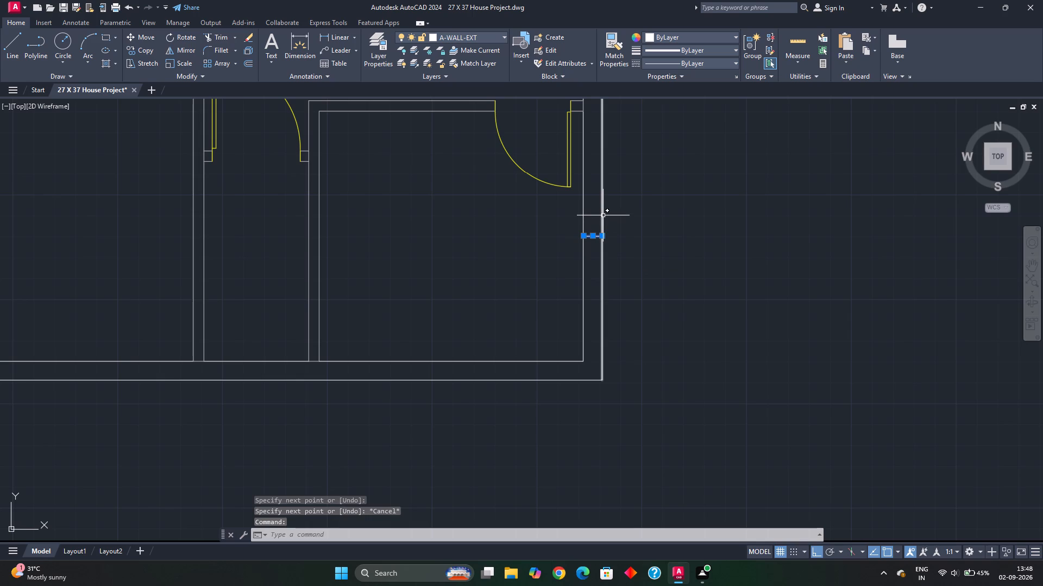
{"action": "key", "text": "o"}
{"action": "key", "text": "Return"}
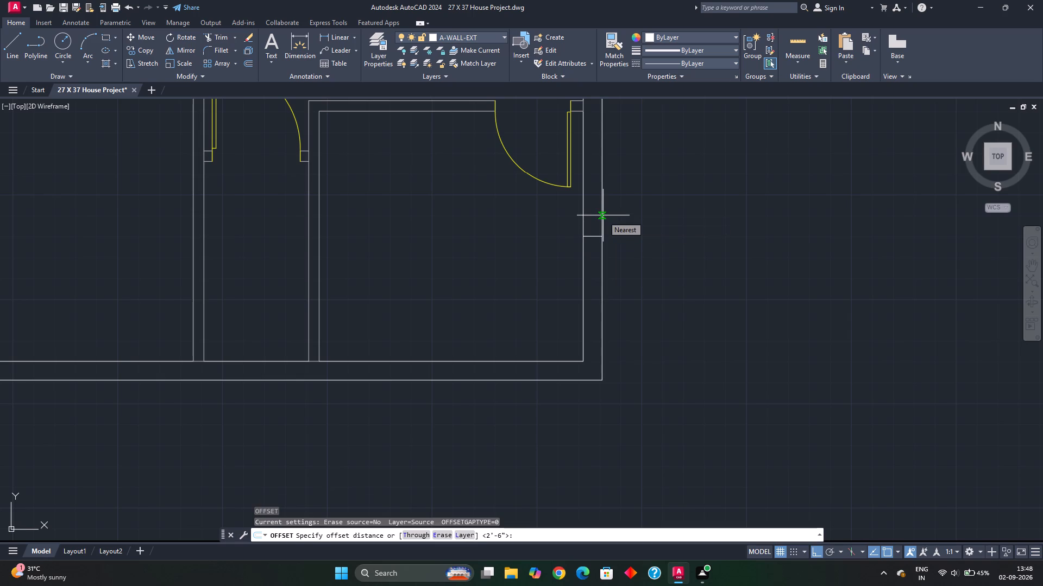
{"action": "key", "text": "2"}
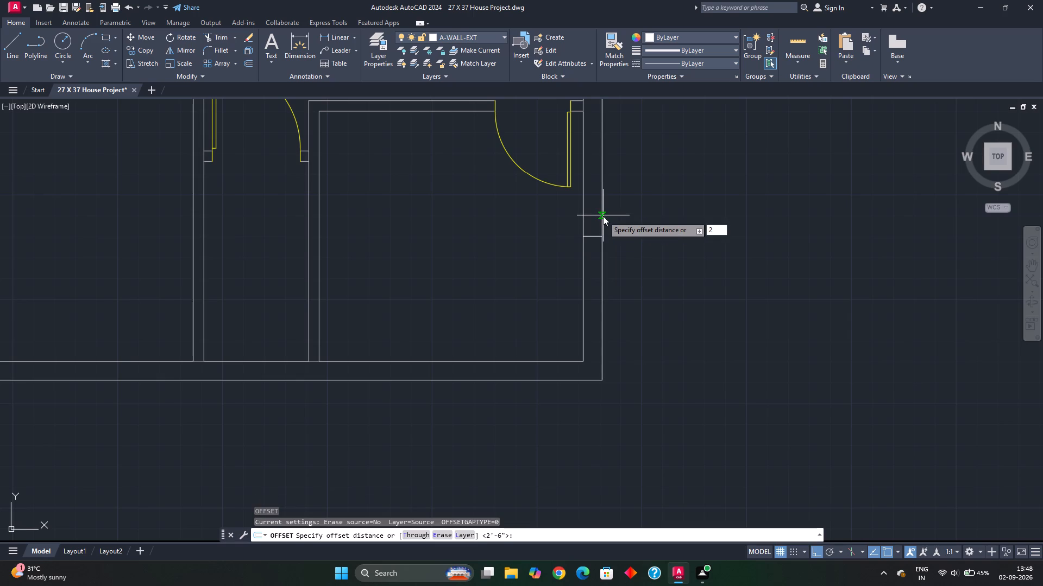
{"action": "key", "text": "Return"}
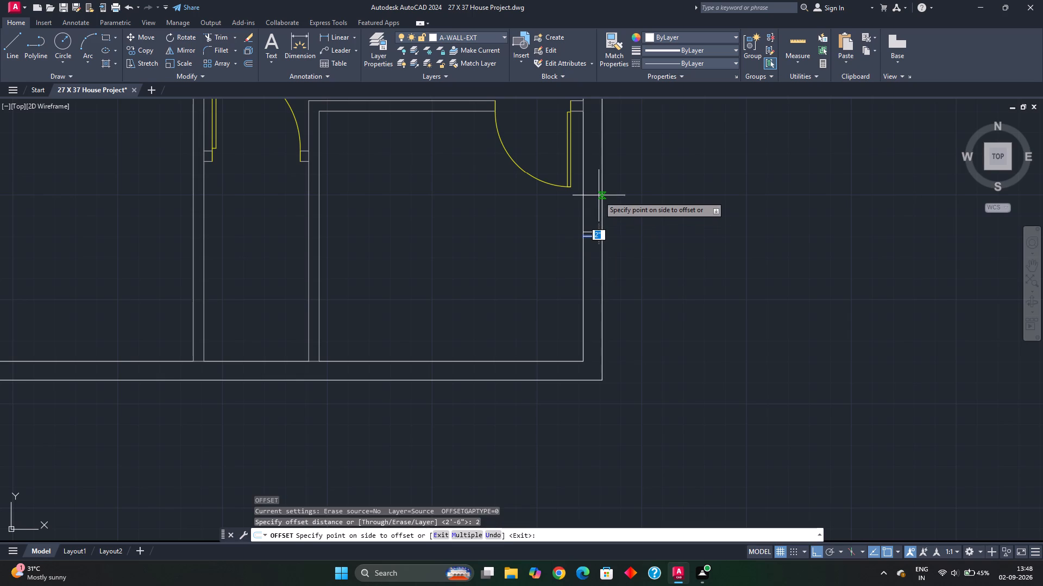
{"action": "key", "text": "ctrl+z"}
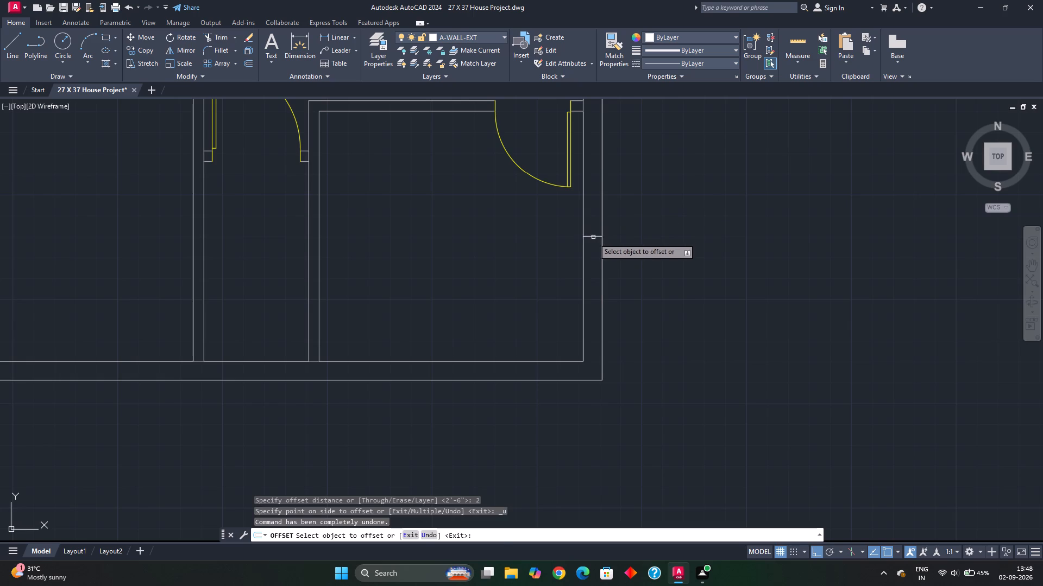
{"action": "left_click", "coordinate": [593, 238]}
{"action": "type", "text": "2'"}
{"action": "key", "text": "Return"}
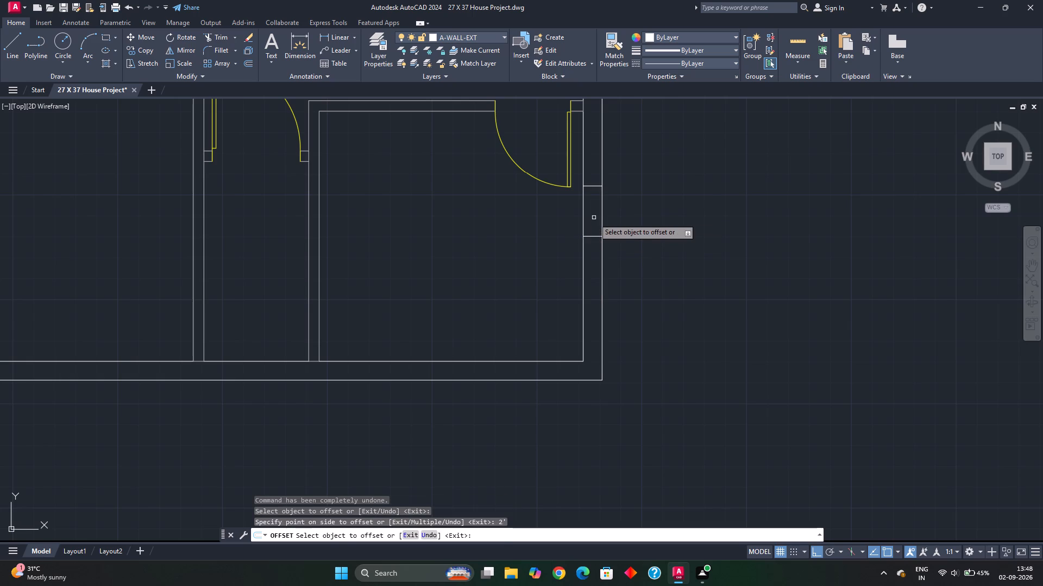
{"action": "left_click", "coordinate": [594, 218]}
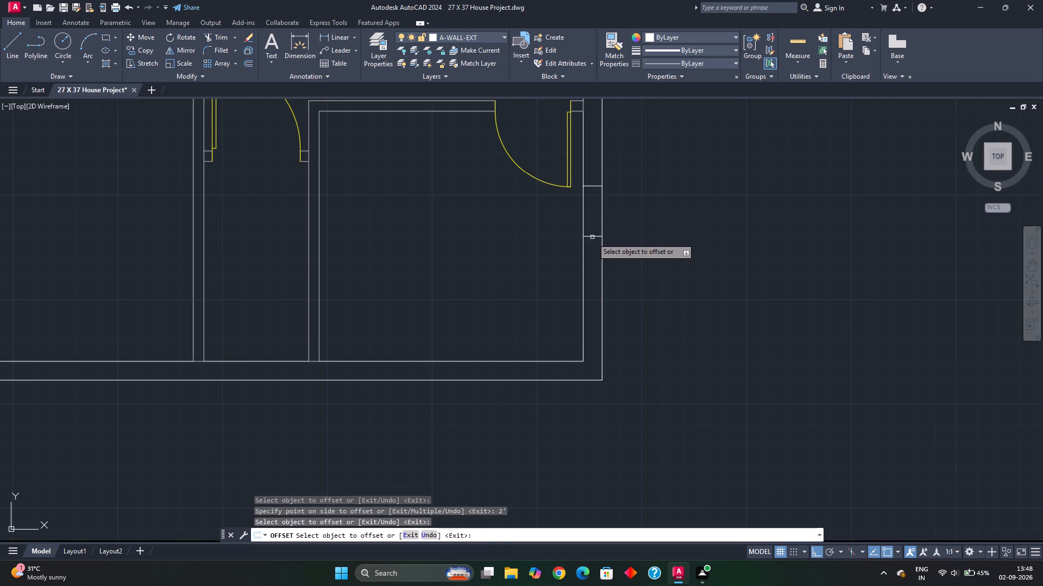
{"action": "left_click", "coordinate": [592, 237]}
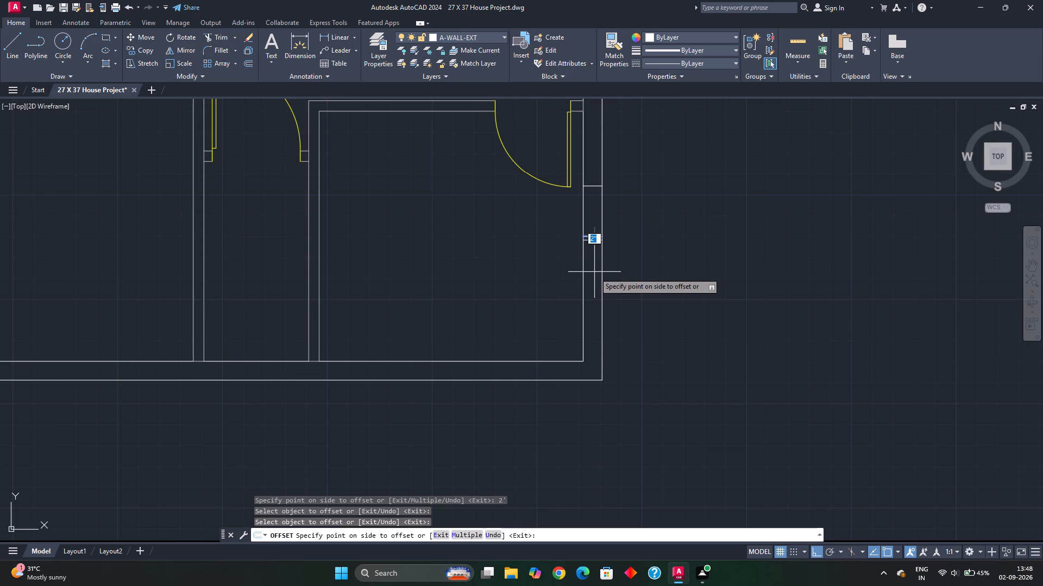
{"action": "key", "text": "Escape"}
Offset the same original line in the east wall by 2' to the south.
{"action": "left_click", "coordinate": [596, 238]}
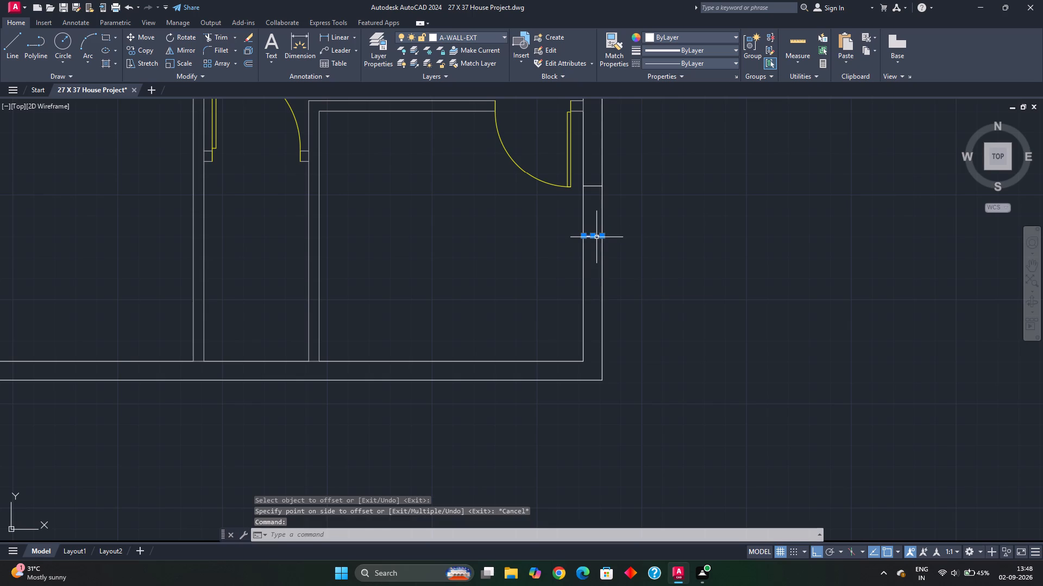
{"action": "key", "text": "o"}
{"action": "key", "text": "Return"}
{"action": "key", "text": "2"}
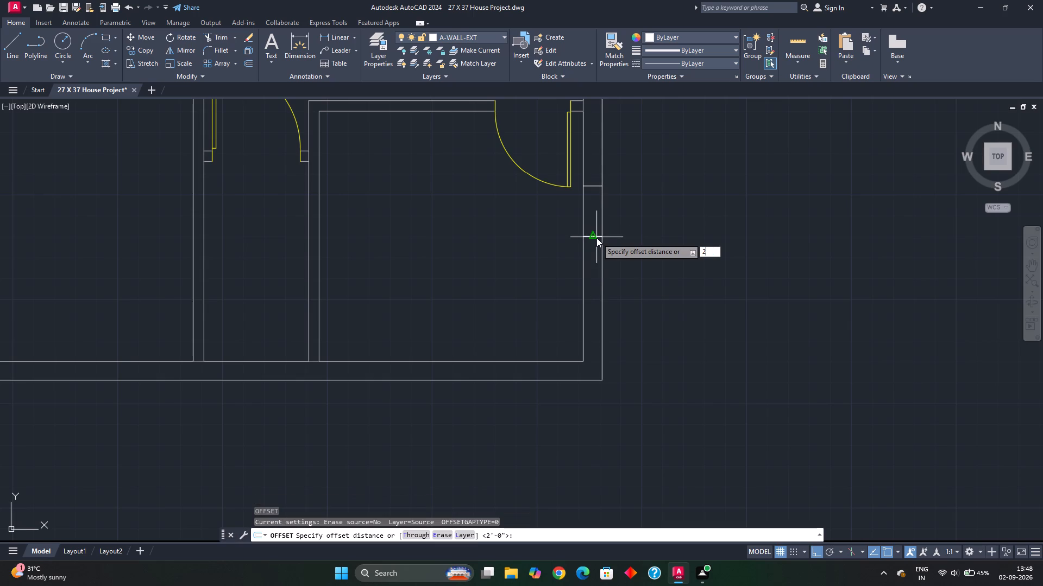
{"action": "key", "text": "apostrophe"}
{"action": "key", "text": "Return"}
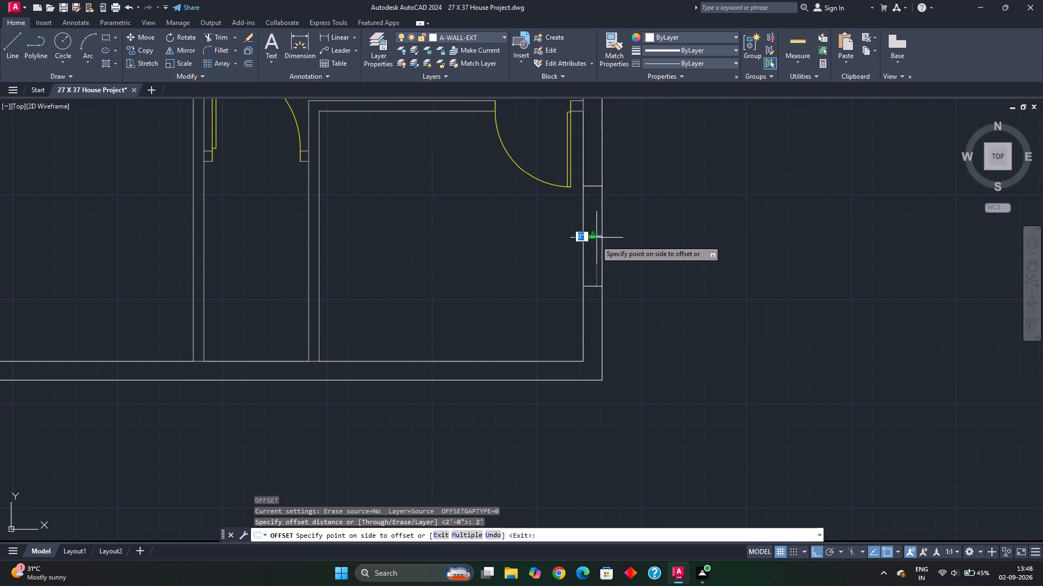
{"action": "left_click", "coordinate": [596, 250]}
{"action": "key", "text": "Escape"}
{"action": "key", "text": "Escape"}
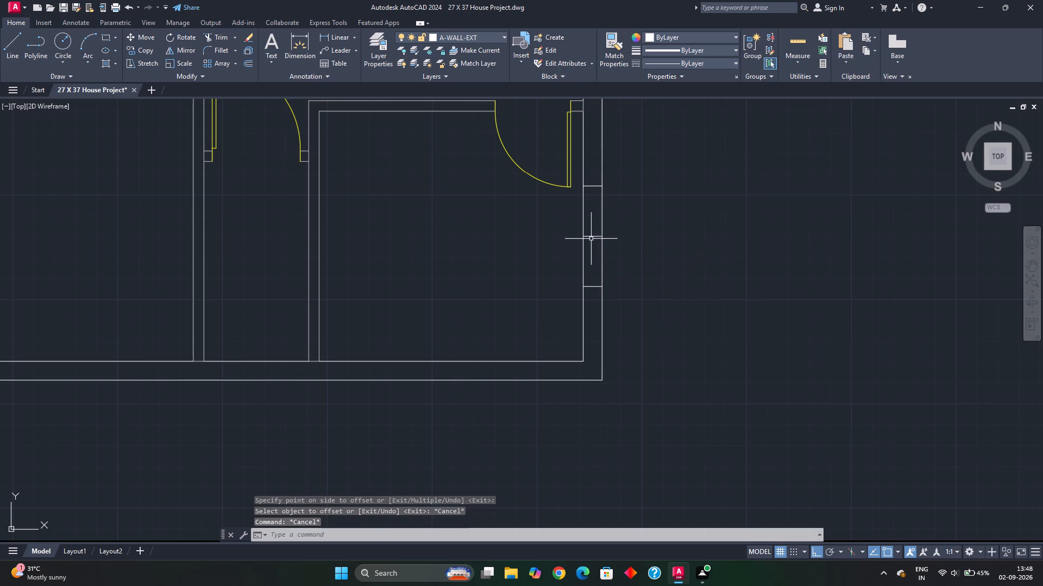
Remove the middle line and trim both east wall lines between the 2' offsets to open the southeast room's window.
{"action": "type", "text": "tr"}
{"action": "key", "text": "space"}
{"action": "type", "text": "r"}
{"action": "left_click", "coordinate": [592, 238]}
{"action": "left_click", "coordinate": [614, 233]}
{"action": "left_click", "coordinate": [537, 246]}
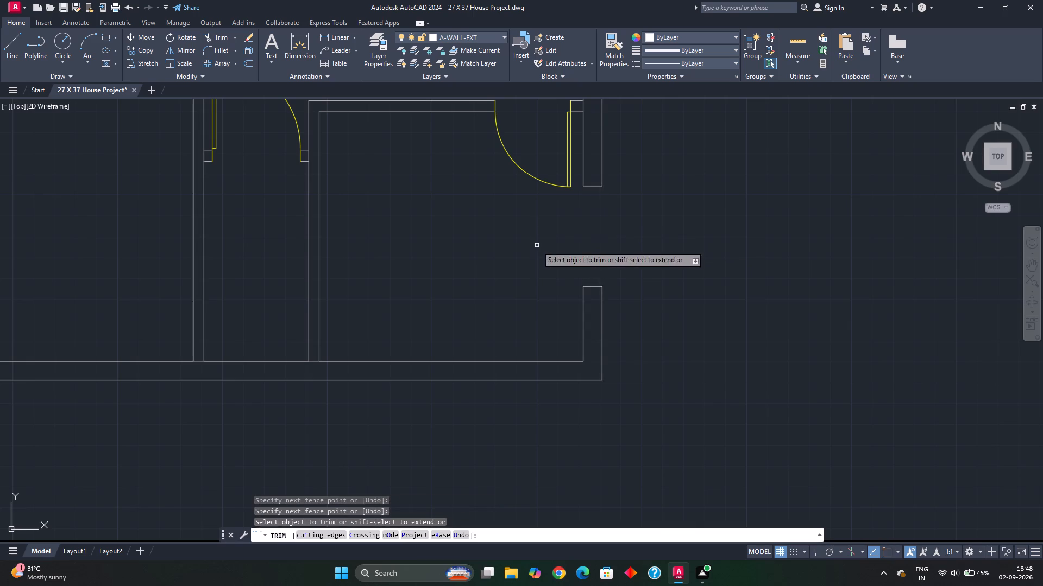
Draw a short line across the west exterior wall of the southwest room, starting at the midpoint of its inner face.
{"action": "scroll", "coordinate": [581, 249], "scroll_direction": "down", "scroll_amount": 3}
{"action": "middle_click", "coordinate": [601, 249]}
{"action": "scroll", "coordinate": [613, 187], "scroll_direction": "up", "scroll_amount": 2}
{"action": "middle_click_drag", "start_coordinate": [614, 264], "coordinate": [633, 228]}
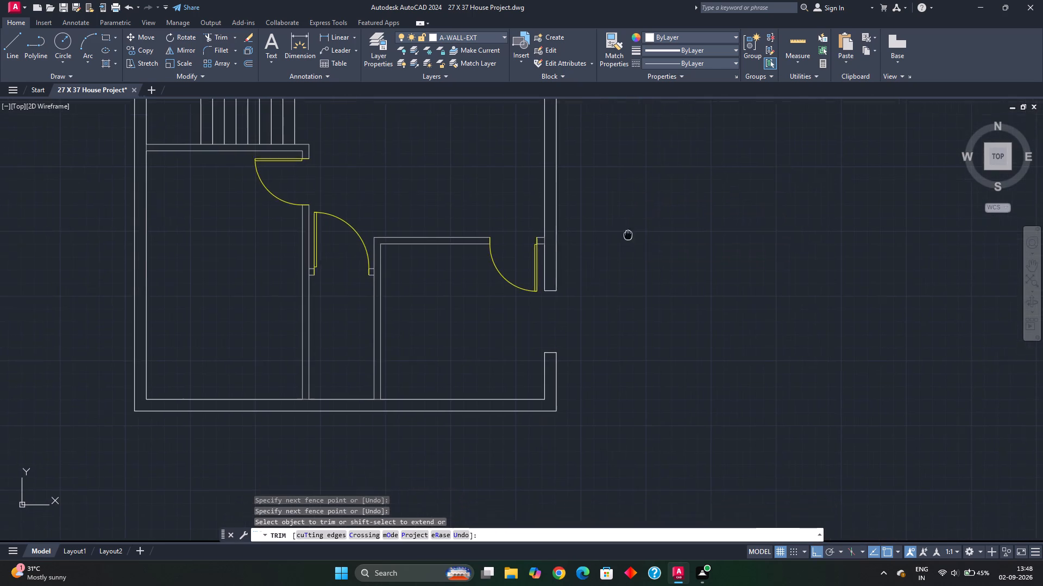
{"action": "middle_click_drag", "start_coordinate": [633, 228], "coordinate": [655, 192]}
{"action": "scroll", "coordinate": [470, 306], "scroll_direction": "down", "scroll_amount": 1}
{"action": "middle_click_drag", "start_coordinate": [466, 305], "coordinate": [516, 283]}
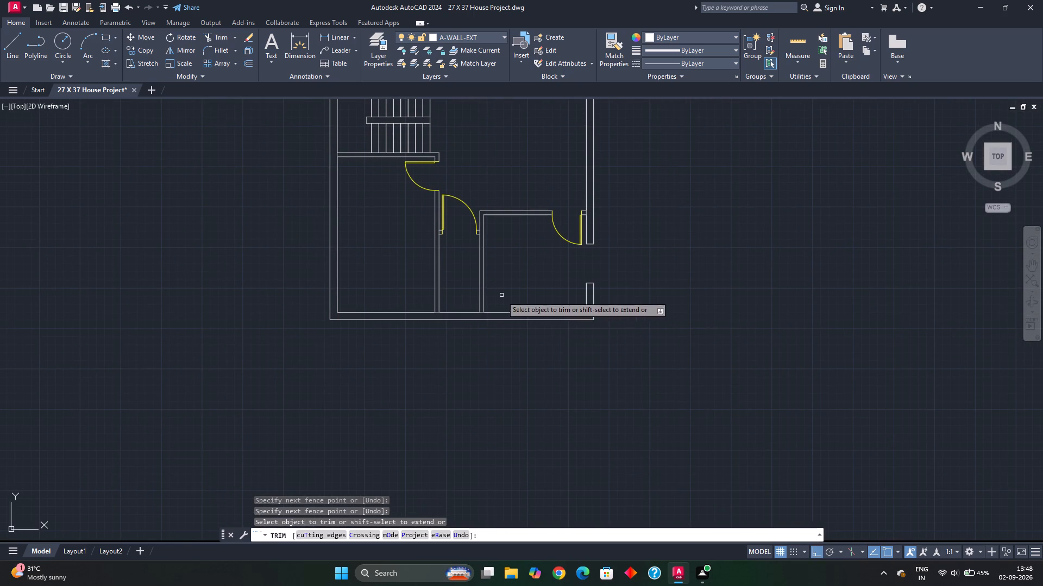
{"action": "key", "text": "Escape"}
{"action": "key", "text": "Escape"}
{"action": "key", "text": "space"}
{"action": "scroll", "coordinate": [400, 320], "scroll_direction": "up", "scroll_amount": 2}
{"action": "middle_click_drag", "start_coordinate": [411, 316], "coordinate": [418, 314]}
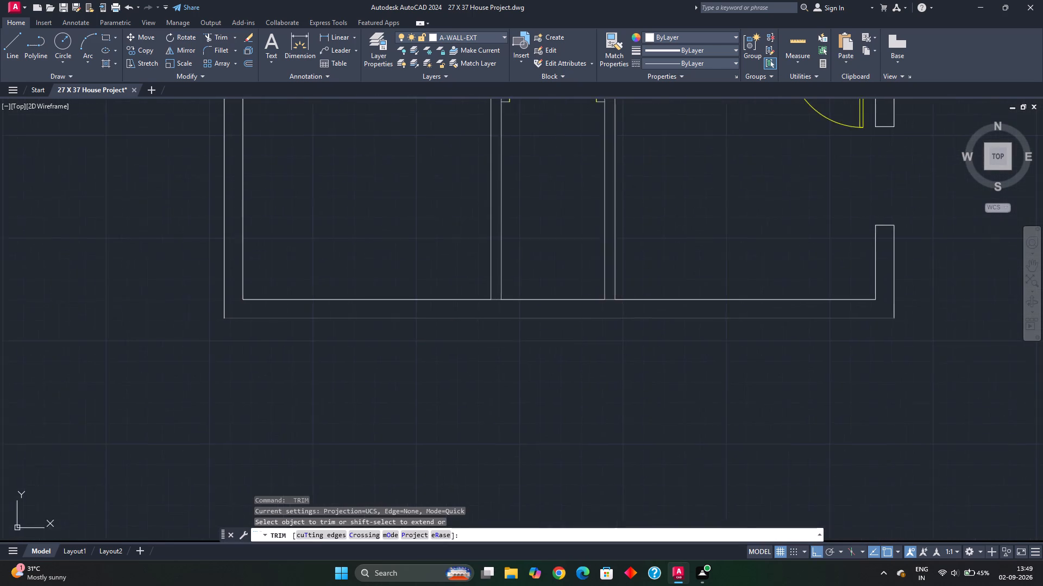
{"action": "middle_click_drag", "start_coordinate": [418, 314], "coordinate": [453, 310]}
{"action": "key", "text": "Escape"}
{"action": "key", "text": "l"}
{"action": "key", "text": "Return"}
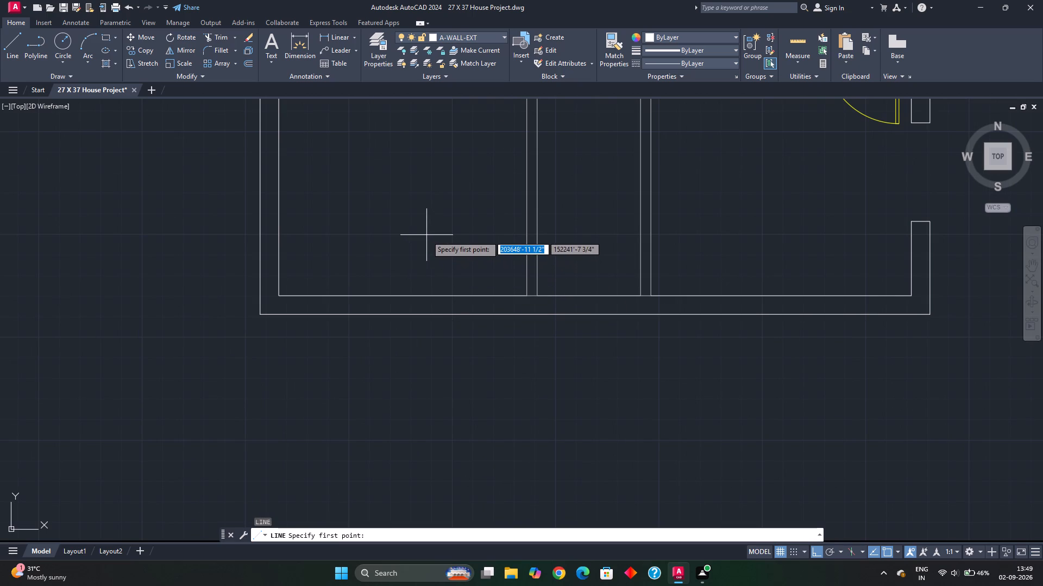
{"action": "scroll", "coordinate": [370, 219], "scroll_direction": "down", "scroll_amount": 1}
{"action": "middle_click_drag", "start_coordinate": [373, 223], "coordinate": [465, 254]}
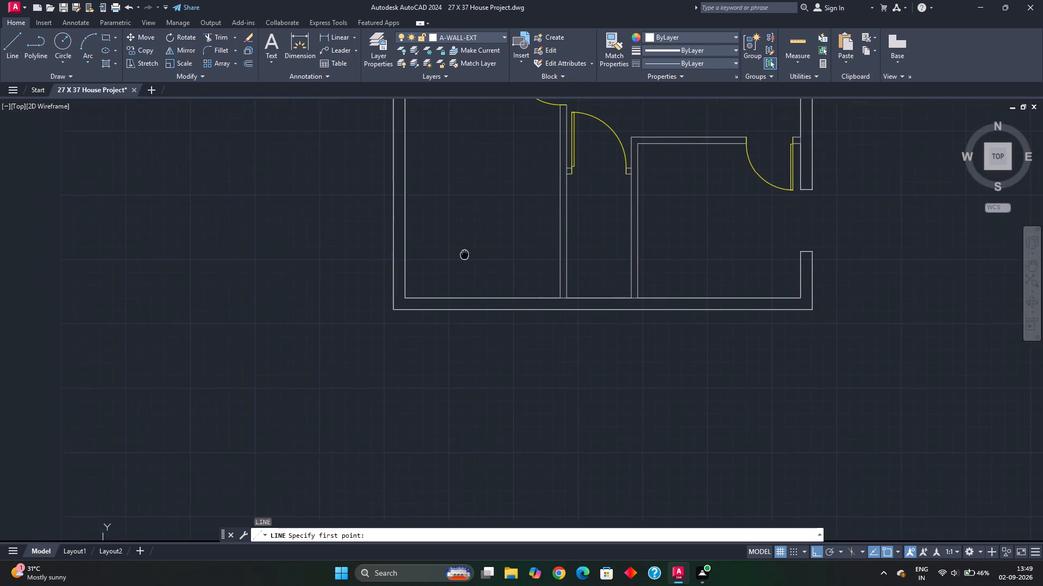
{"action": "middle_click_drag", "start_coordinate": [465, 254], "coordinate": [471, 255]}
{"action": "middle_click_drag", "start_coordinate": [449, 231], "coordinate": [491, 281]}
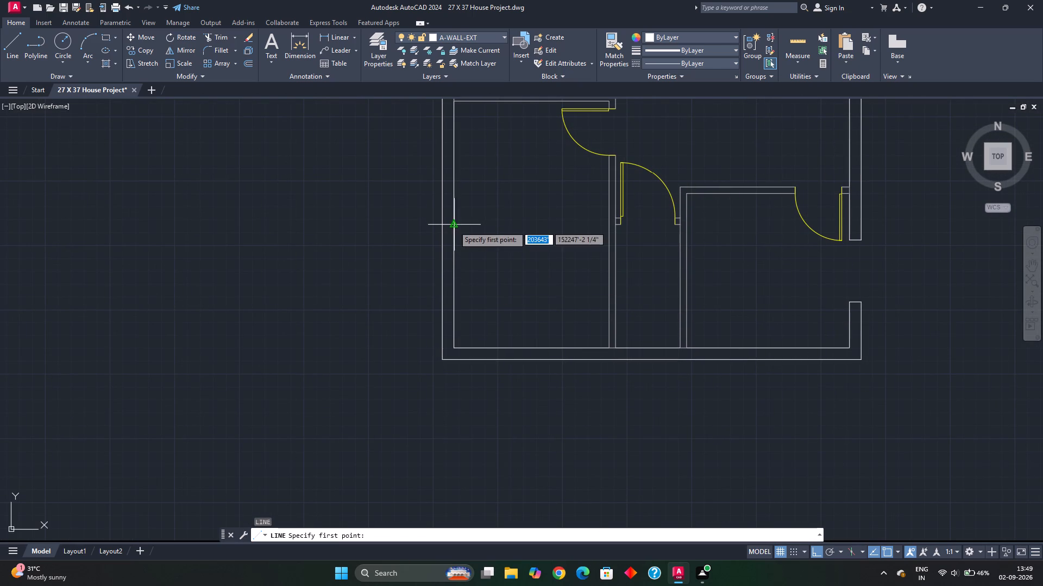
{"action": "left_click", "coordinate": [453, 226]}
{"action": "left_click", "coordinate": [439, 226]}
{"action": "key", "text": "Escape"}
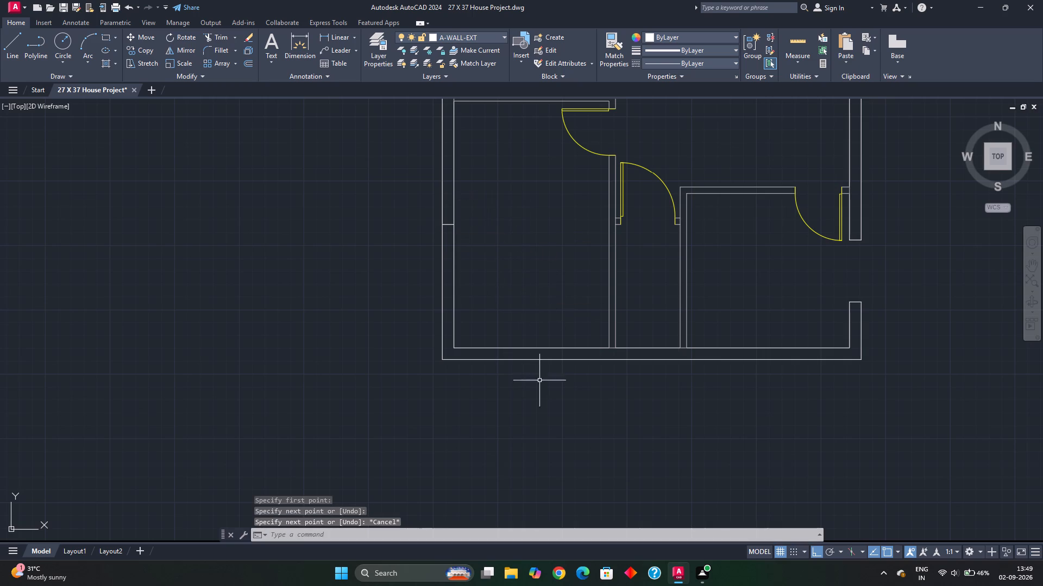
Draw a short line across the south exterior wall of the southwest room, starting at the midpoint of its inner face.
{"action": "key", "text": "space"}
{"action": "scroll", "coordinate": [537, 341], "scroll_direction": "up", "scroll_amount": 1}
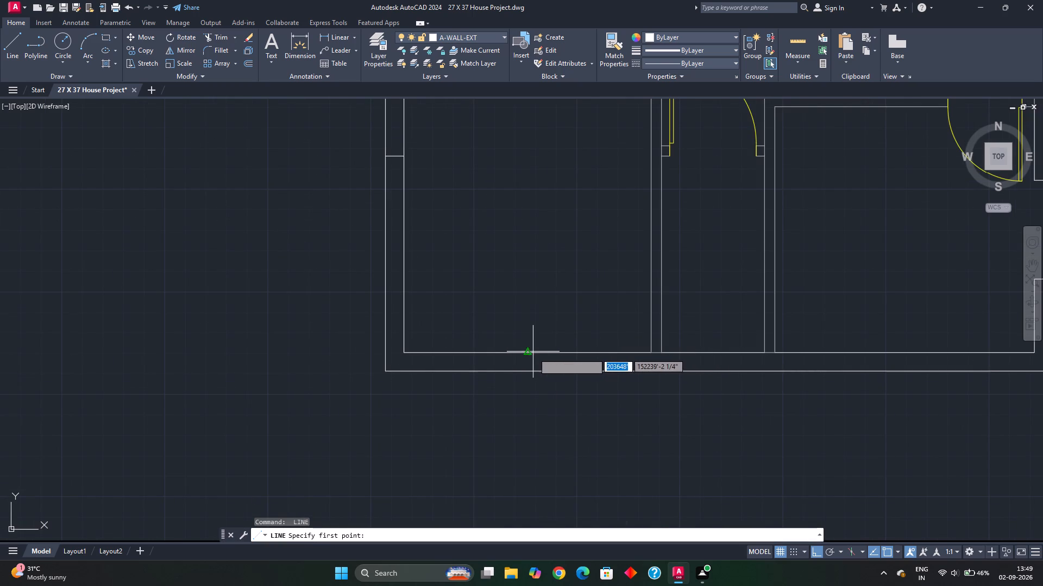
{"action": "left_click", "coordinate": [527, 353]}
{"action": "left_click", "coordinate": [529, 372]}
{"action": "key", "text": "Escape"}
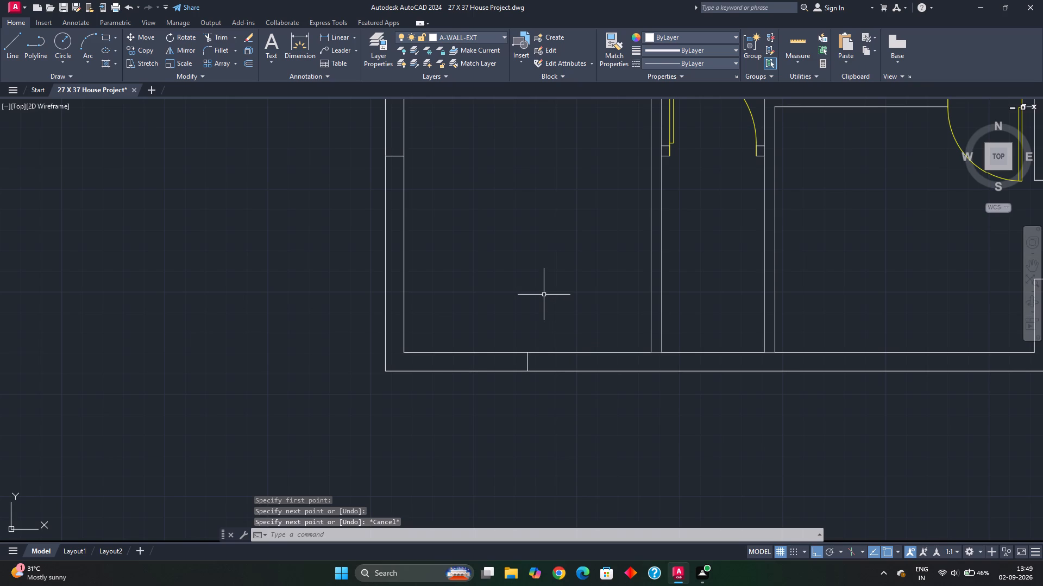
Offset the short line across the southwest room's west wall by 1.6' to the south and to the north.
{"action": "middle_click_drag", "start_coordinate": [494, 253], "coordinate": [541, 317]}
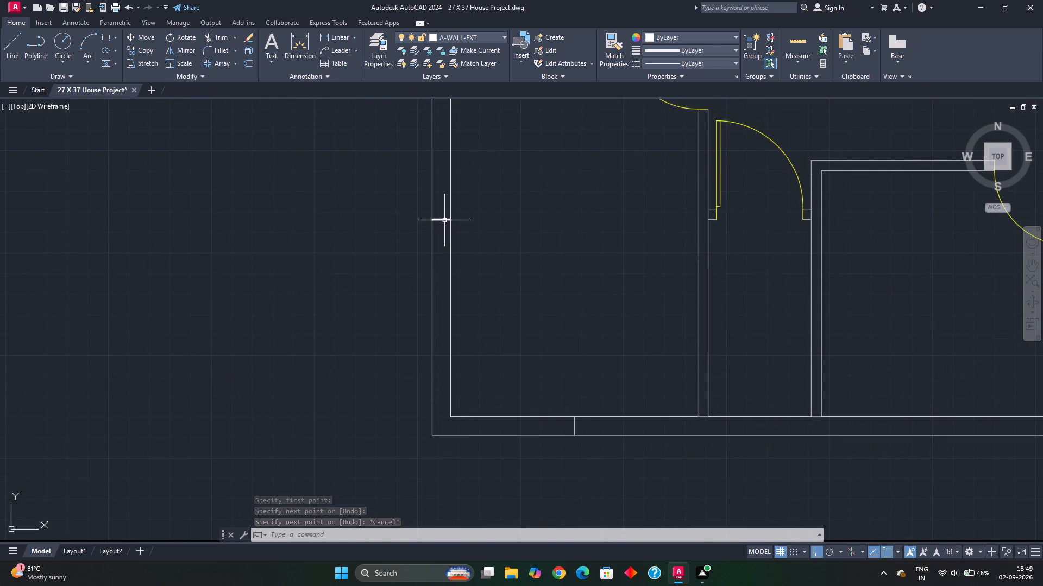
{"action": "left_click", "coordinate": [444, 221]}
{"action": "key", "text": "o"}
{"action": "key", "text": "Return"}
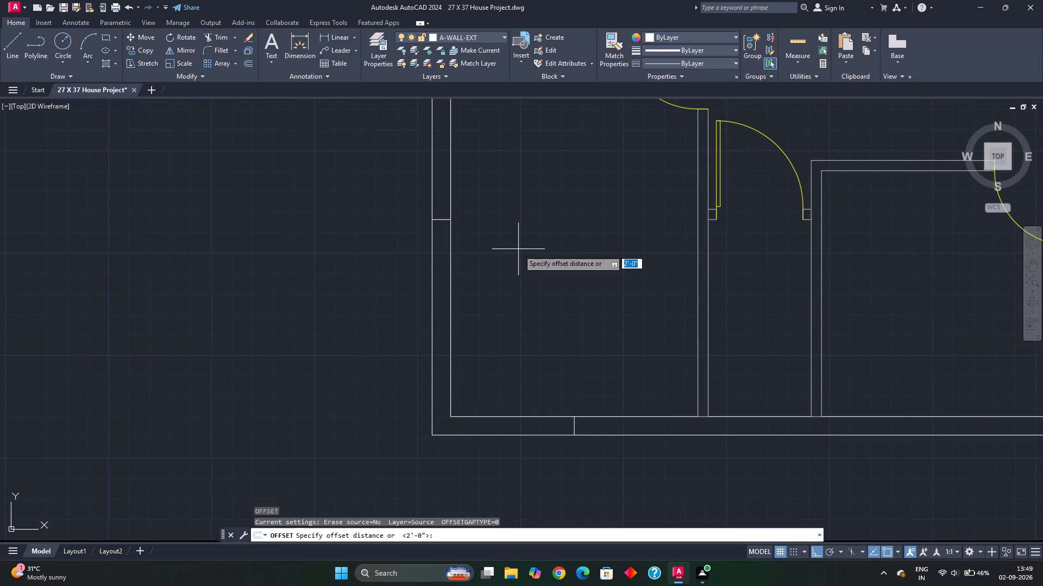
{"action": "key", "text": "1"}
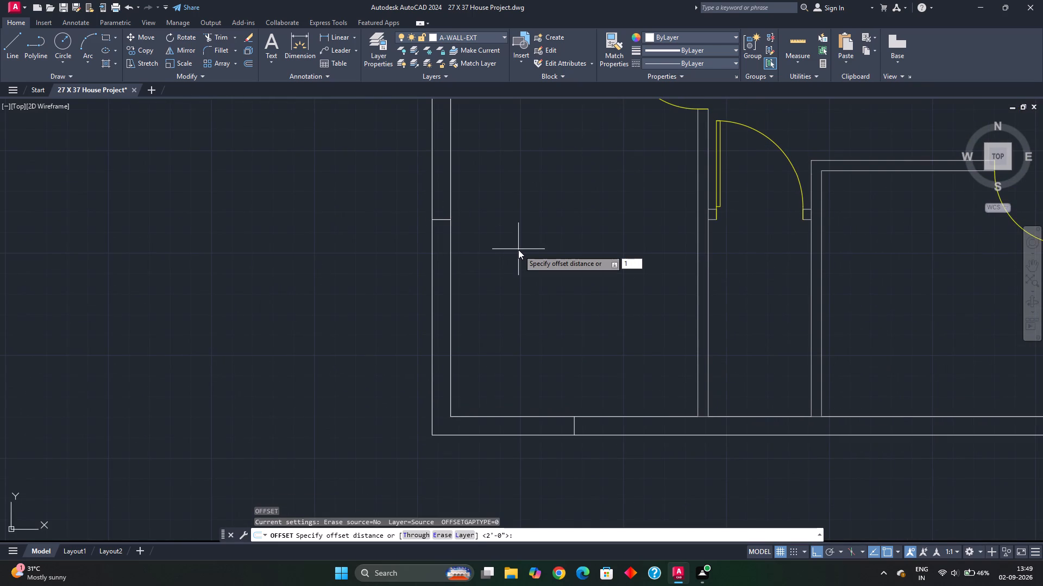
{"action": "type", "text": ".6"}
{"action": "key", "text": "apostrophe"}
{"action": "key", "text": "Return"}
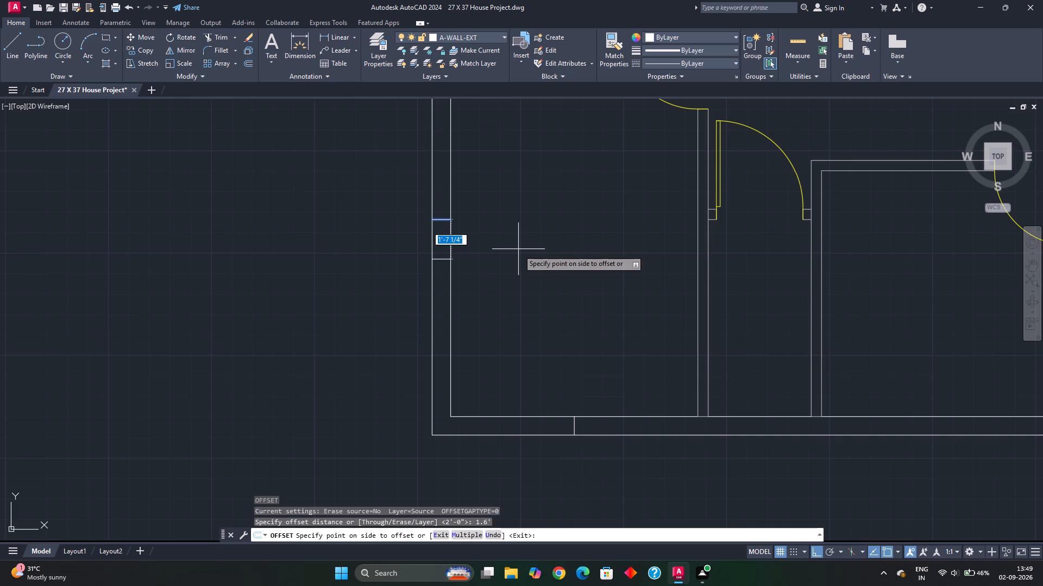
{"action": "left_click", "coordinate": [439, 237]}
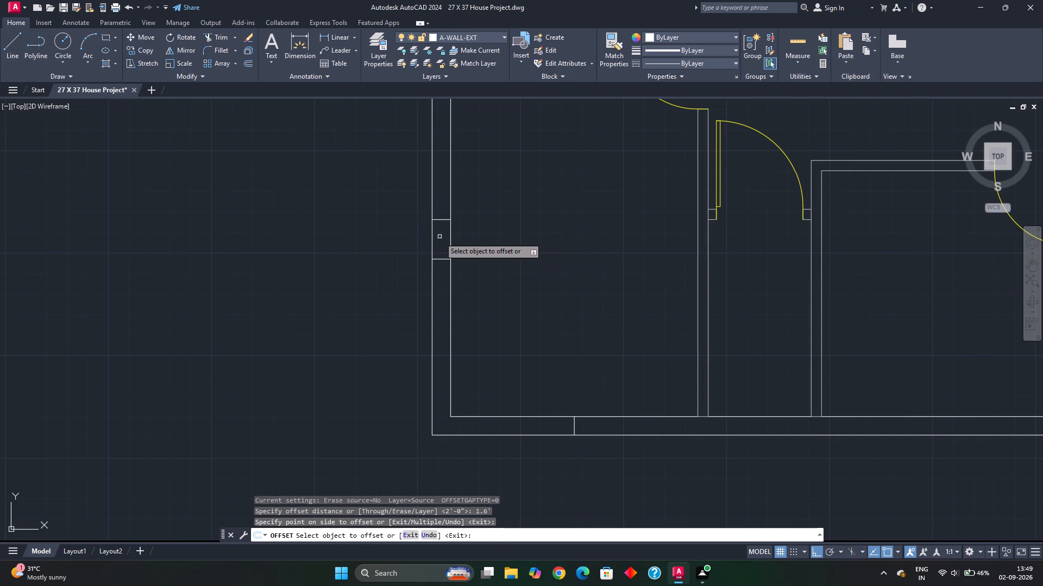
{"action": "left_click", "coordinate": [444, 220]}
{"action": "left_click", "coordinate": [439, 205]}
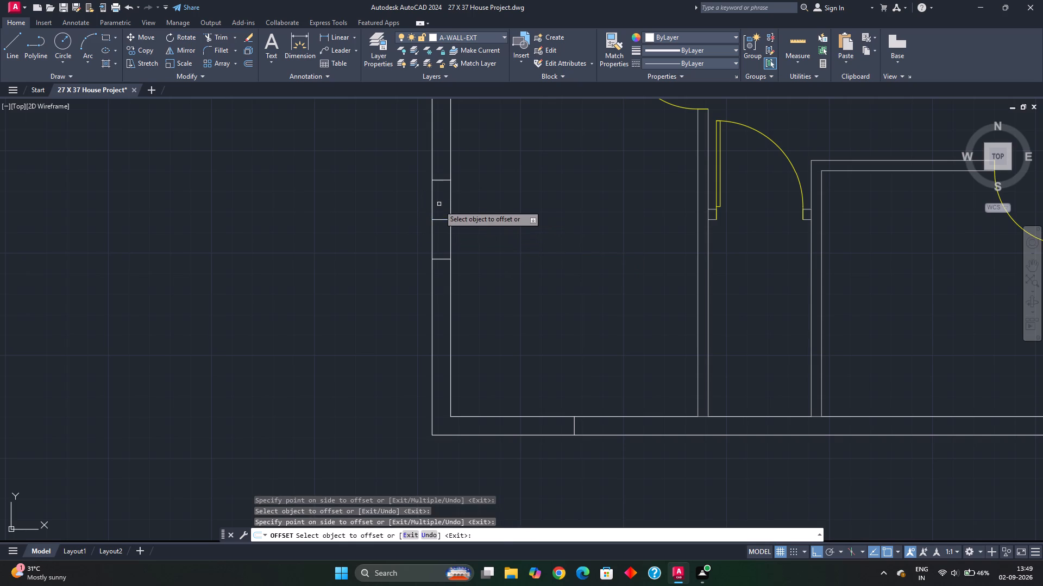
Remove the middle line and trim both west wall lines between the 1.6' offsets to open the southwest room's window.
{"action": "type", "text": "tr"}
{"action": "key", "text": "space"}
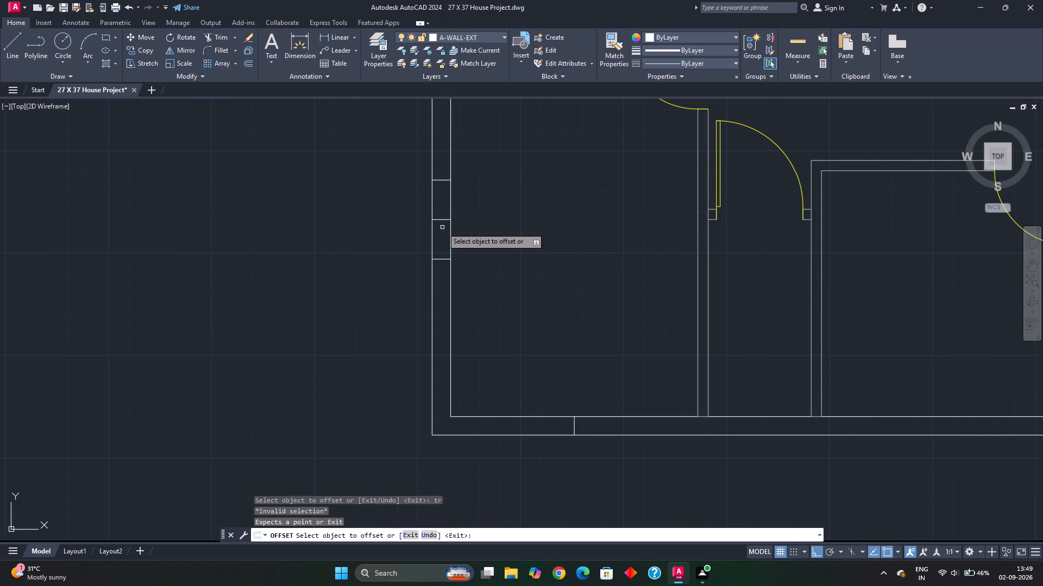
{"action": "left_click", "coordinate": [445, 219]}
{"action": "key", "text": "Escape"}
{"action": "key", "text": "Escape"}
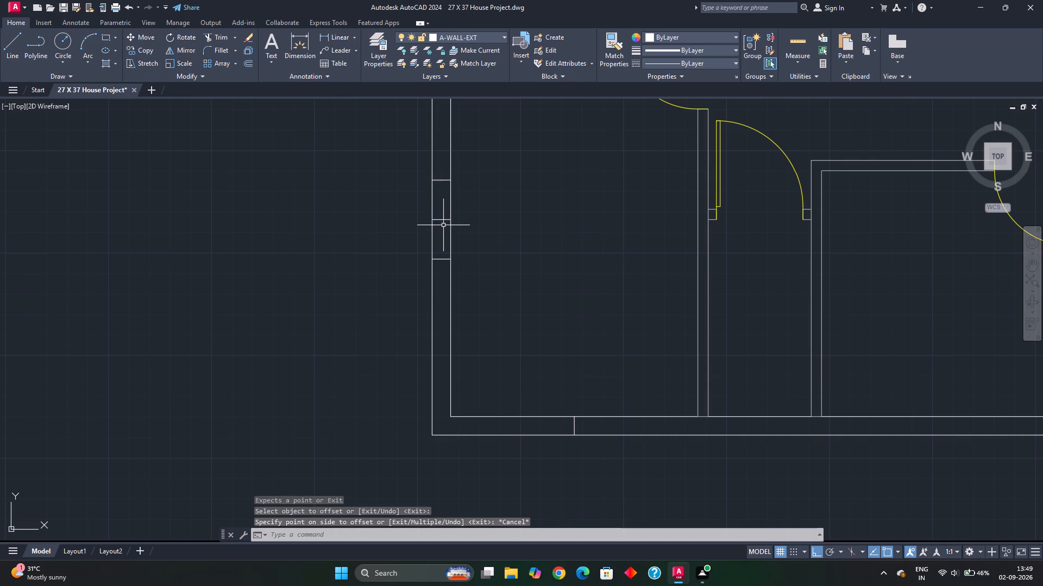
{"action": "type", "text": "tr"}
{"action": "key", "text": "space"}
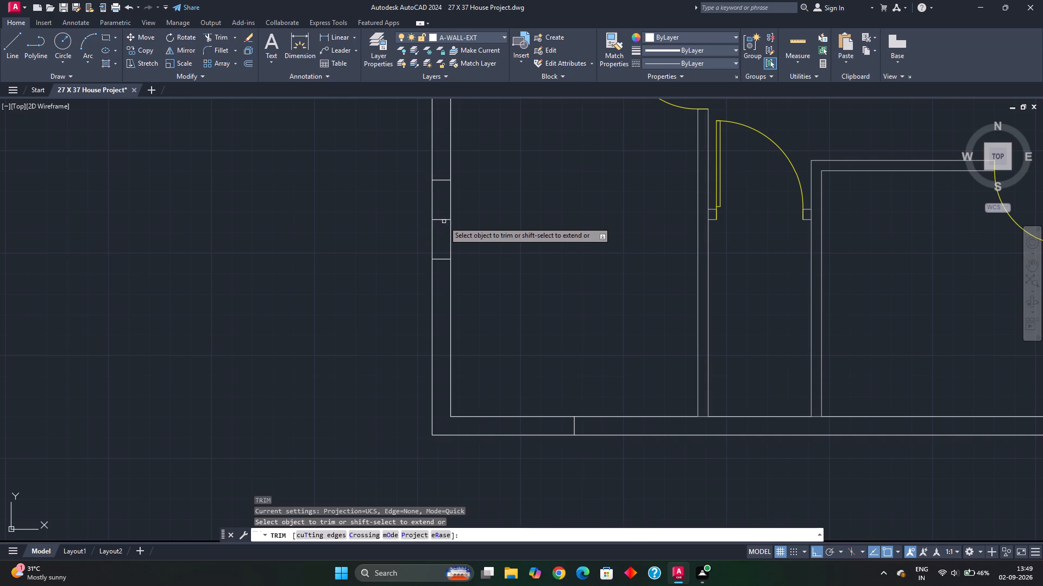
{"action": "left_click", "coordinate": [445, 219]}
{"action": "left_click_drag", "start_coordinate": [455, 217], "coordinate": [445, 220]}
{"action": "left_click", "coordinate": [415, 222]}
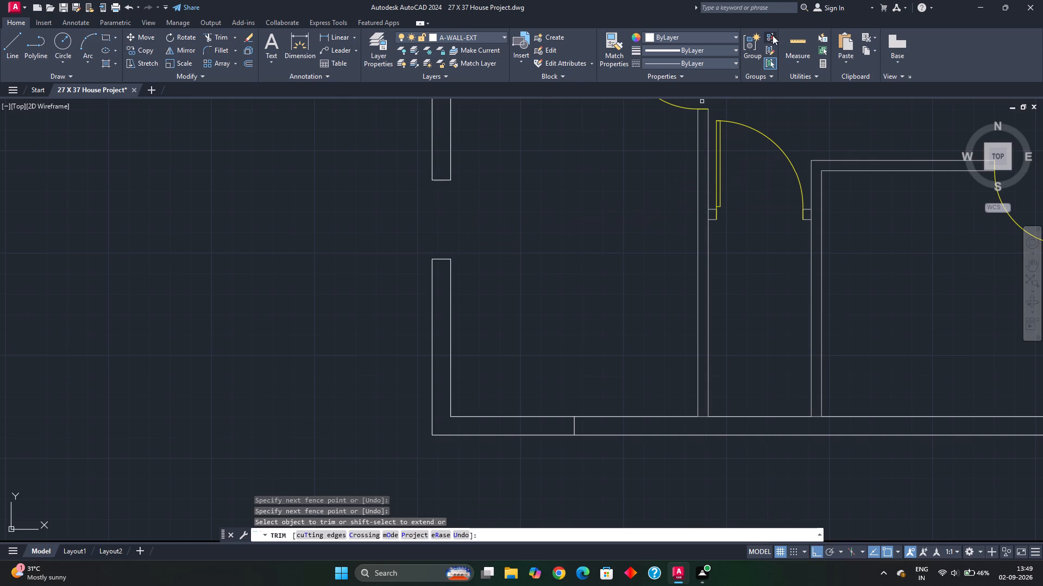
Measure the width of the new window opening in the southwest room's west wall.
{"action": "left_click", "coordinate": [801, 43]}
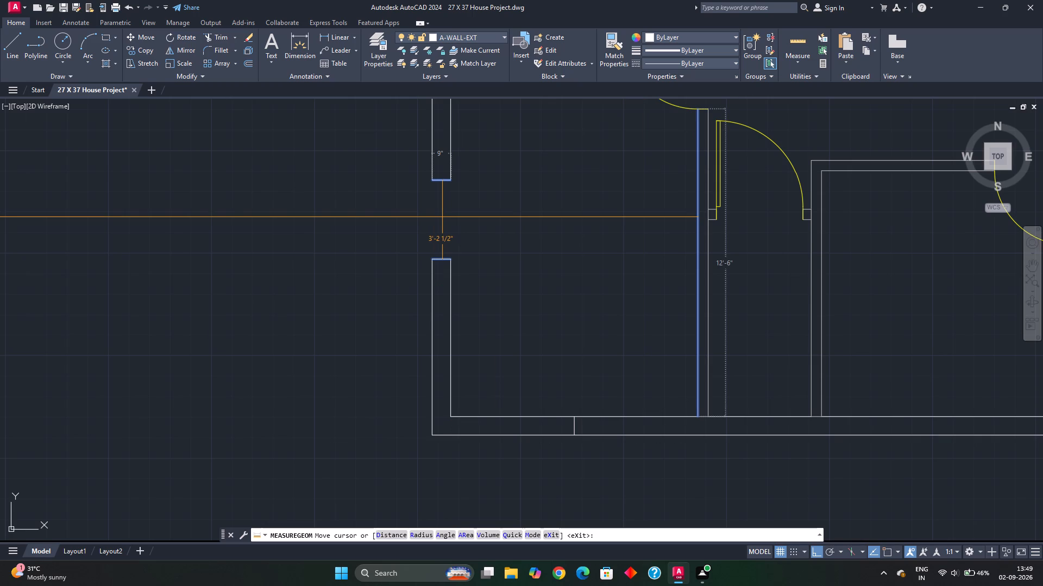
{"action": "key", "text": "Escape"}
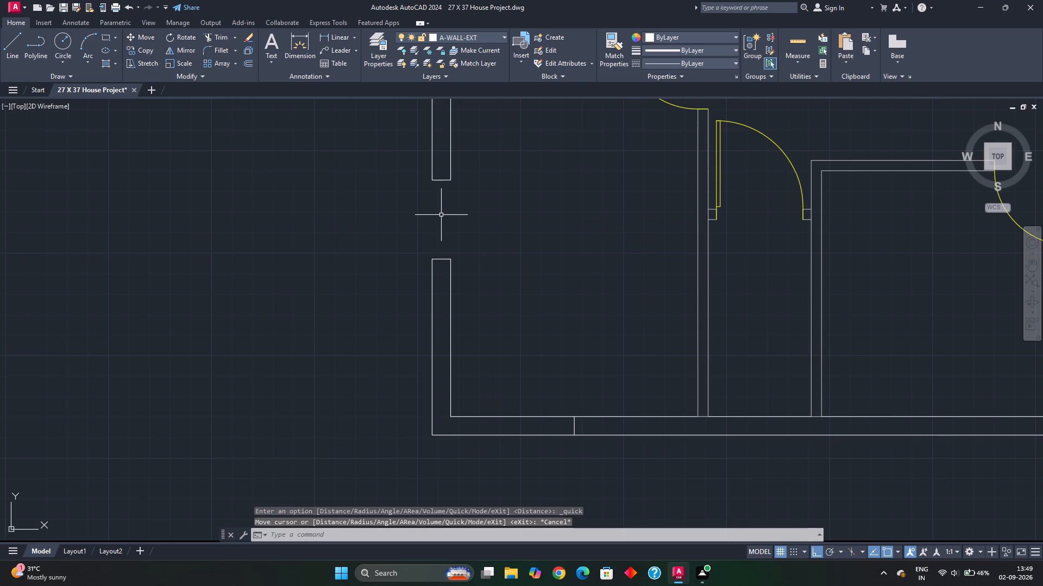
{"action": "key", "text": "ctrl+z"}
Measure the other rooms and window openings in the exterior walls to compare their sizes with the southwest room's opening.
{"action": "scroll", "coordinate": [480, 290], "scroll_direction": "down", "scroll_amount": 1}
{"action": "middle_click_drag", "start_coordinate": [521, 290], "coordinate": [449, 402]}
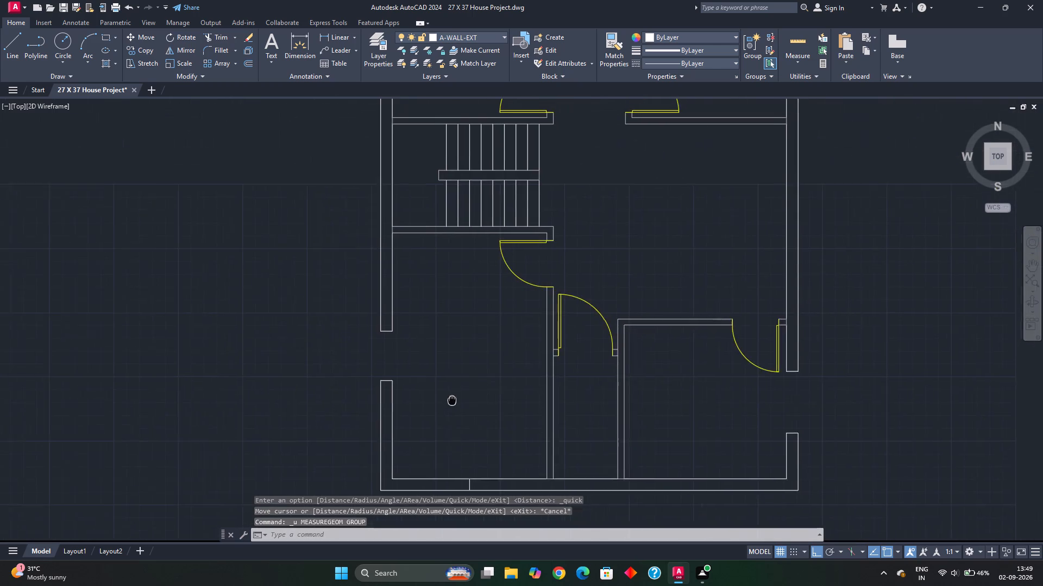
{"action": "middle_click_drag", "start_coordinate": [449, 402], "coordinate": [447, 403]}
{"action": "middle_click_drag", "start_coordinate": [607, 248], "coordinate": [431, 468]}
{"action": "left_click", "coordinate": [797, 41]}
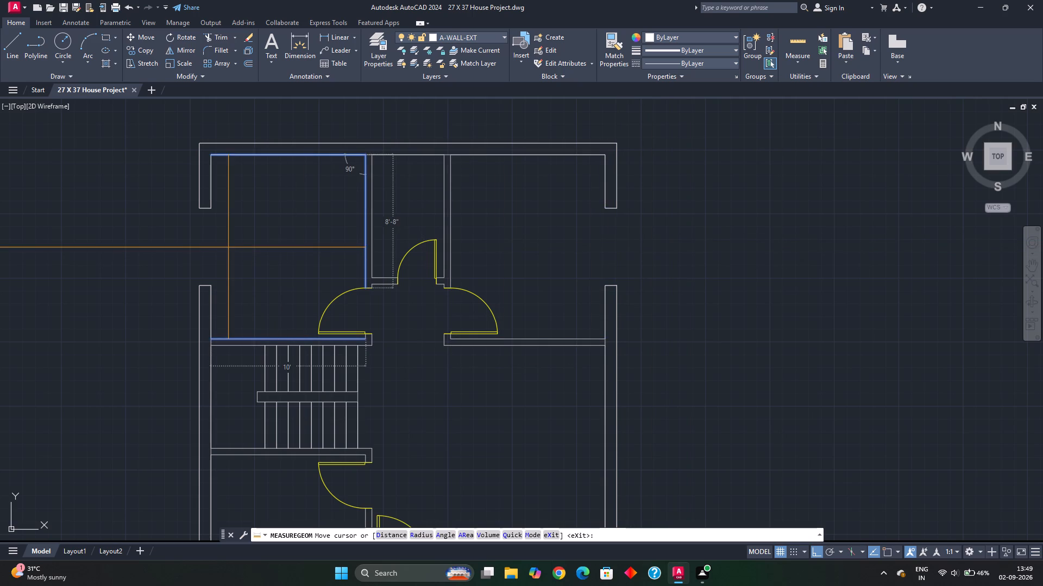
{"action": "middle_click_drag", "start_coordinate": [241, 409], "coordinate": [267, 187]}
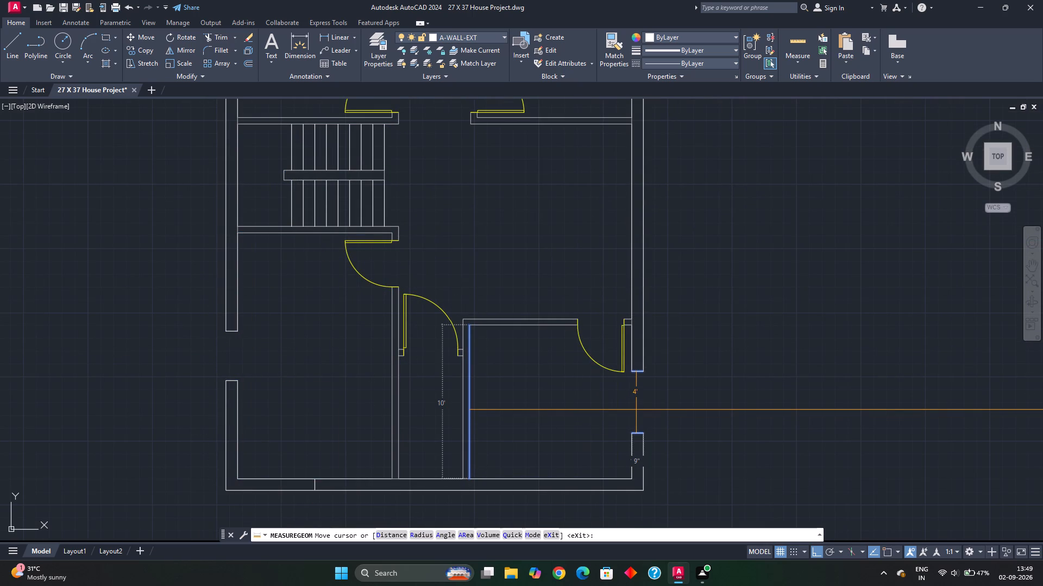
{"action": "middle_click_drag", "start_coordinate": [264, 351], "coordinate": [447, 347]}
{"action": "middle_click_drag", "start_coordinate": [425, 349], "coordinate": [425, 291]}
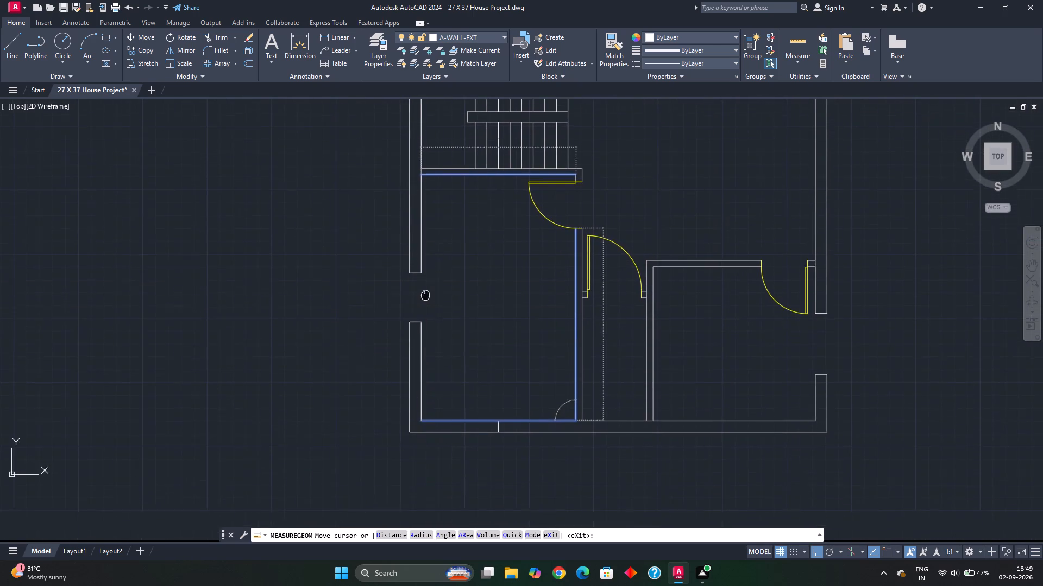
{"action": "middle_click_drag", "start_coordinate": [425, 291], "coordinate": [425, 290]}
{"action": "scroll", "coordinate": [399, 301], "scroll_direction": "up", "scroll_amount": 2}
{"action": "key", "text": "Escape"}
{"action": "key", "text": "Escape"}
{"action": "key", "text": "ctrl+z"}
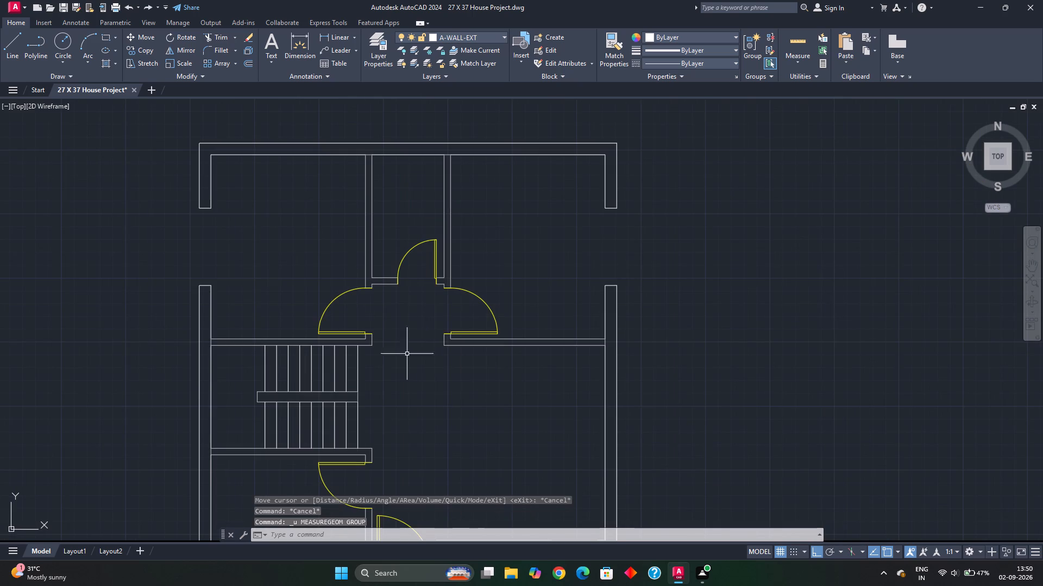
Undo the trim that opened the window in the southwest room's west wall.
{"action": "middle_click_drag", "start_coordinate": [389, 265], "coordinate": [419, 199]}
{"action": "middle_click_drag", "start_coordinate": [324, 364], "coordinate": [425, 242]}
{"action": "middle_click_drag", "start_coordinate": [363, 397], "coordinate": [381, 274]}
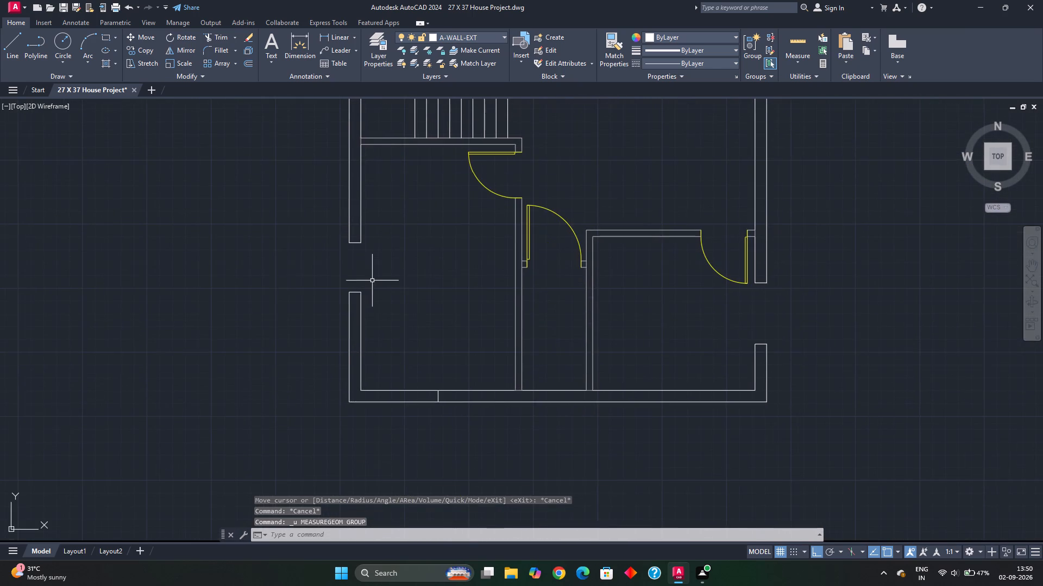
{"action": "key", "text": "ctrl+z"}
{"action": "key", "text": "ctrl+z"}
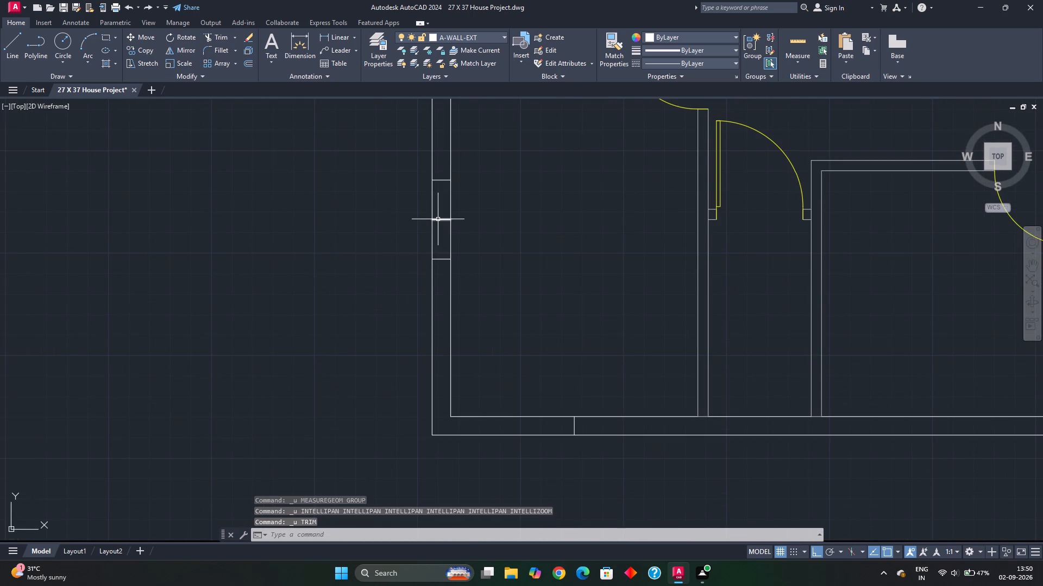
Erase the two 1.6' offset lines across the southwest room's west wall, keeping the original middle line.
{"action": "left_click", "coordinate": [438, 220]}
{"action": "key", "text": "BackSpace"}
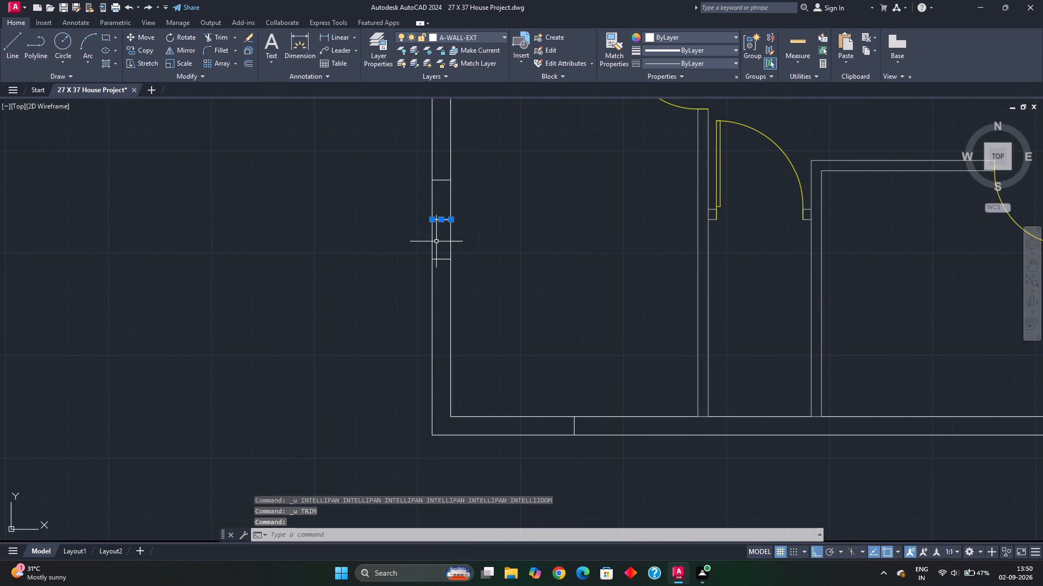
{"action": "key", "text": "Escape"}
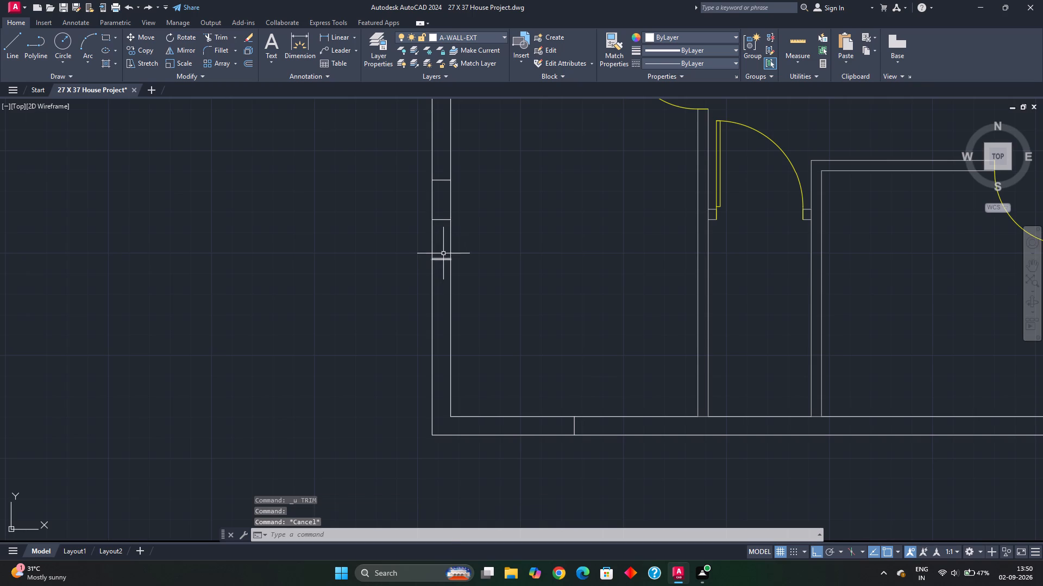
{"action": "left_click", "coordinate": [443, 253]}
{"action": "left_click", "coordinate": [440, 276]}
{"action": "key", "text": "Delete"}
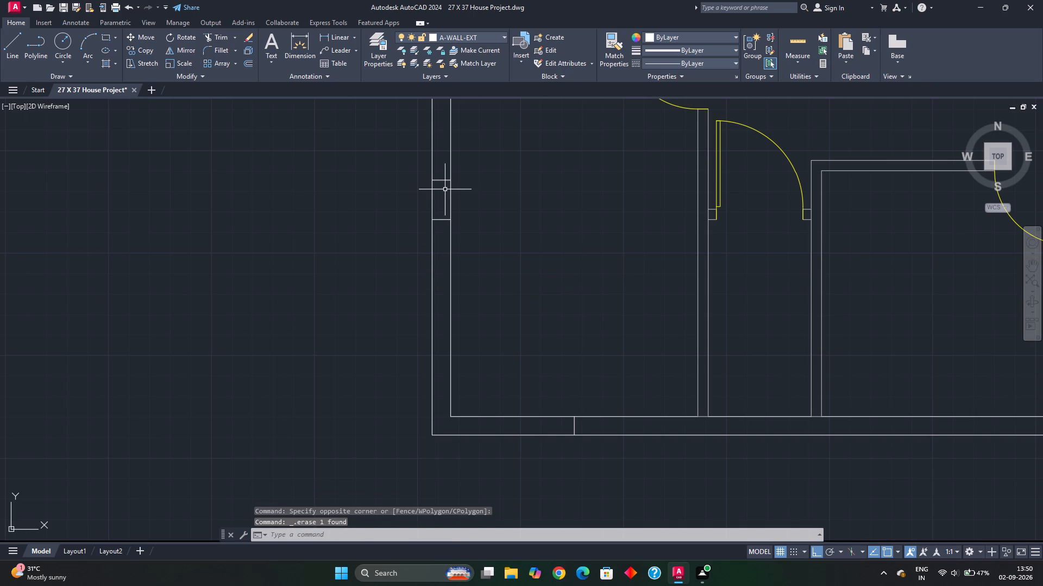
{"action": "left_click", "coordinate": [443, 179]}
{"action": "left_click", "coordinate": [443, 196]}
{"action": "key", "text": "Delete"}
Offset the middle line across the southwest room's west wall by 1'6" to both its north and south sides.
{"action": "key", "text": "o"}
{"action": "key", "text": "Return"}
{"action": "key", "text": "1"}
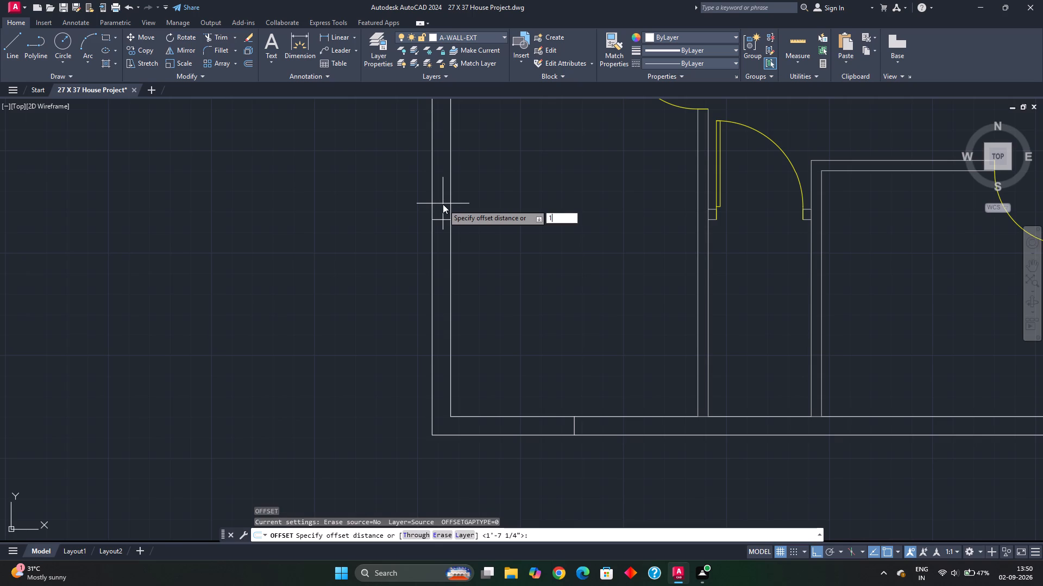
{"action": "type", "text": "'6"}
{"action": "key", "text": "shift+quotedbl"}
{"action": "key", "text": "Return"}
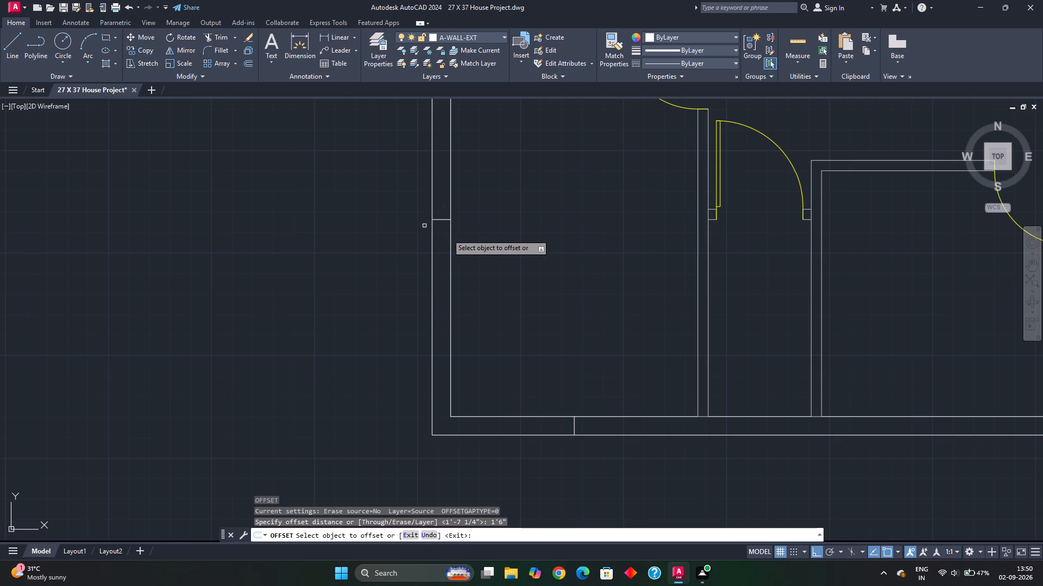
{"action": "left_click", "coordinate": [445, 219]}
{"action": "left_click", "coordinate": [444, 209]}
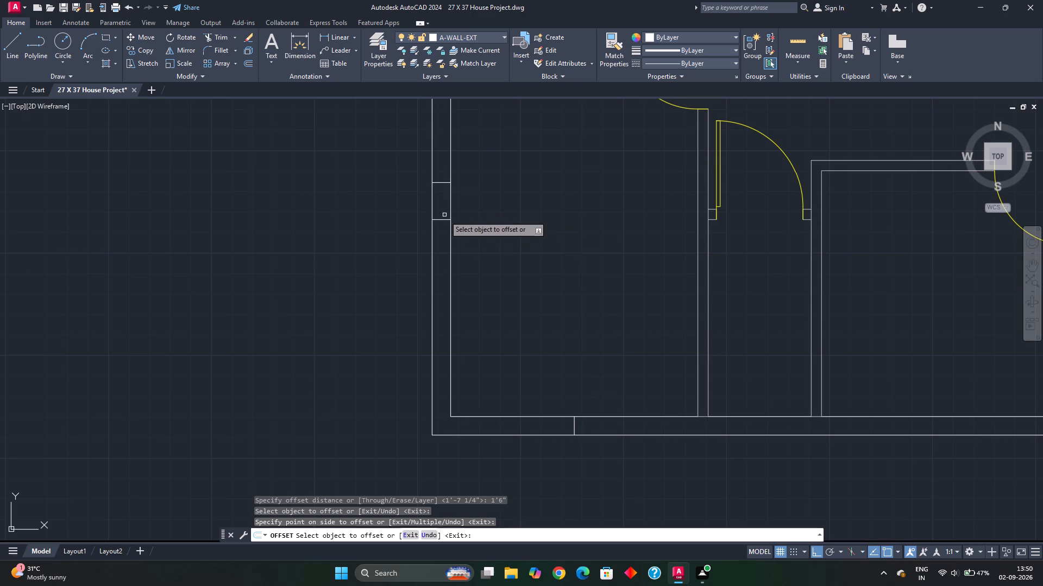
{"action": "left_click", "coordinate": [447, 220]}
{"action": "left_click", "coordinate": [447, 232]}
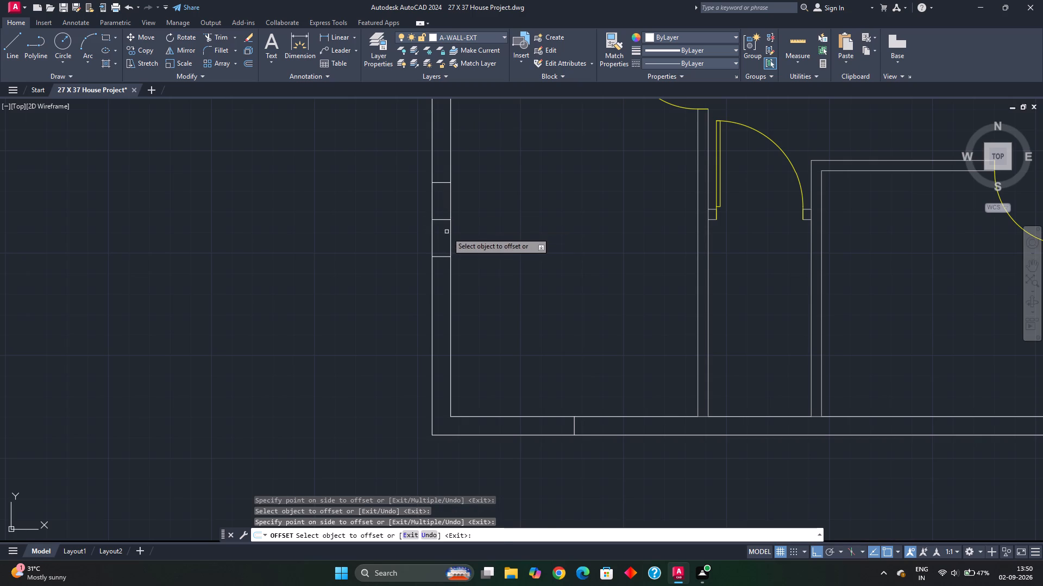
{"action": "key", "text": "Escape"}
{"action": "key", "text": "Escape"}
Trim away the middle line and both wall lines between the offset lines to open the southwest room's west window.
{"action": "type", "text": "tr"}
{"action": "key", "text": "space"}
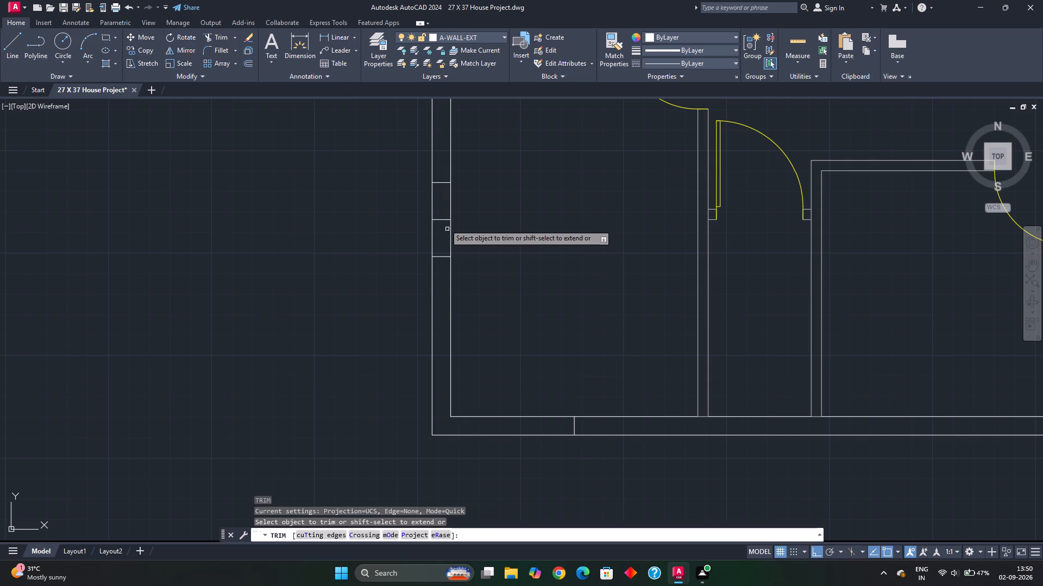
{"action": "left_click", "coordinate": [443, 220]}
{"action": "left_click", "coordinate": [458, 222]}
{"action": "left_click", "coordinate": [396, 228]}
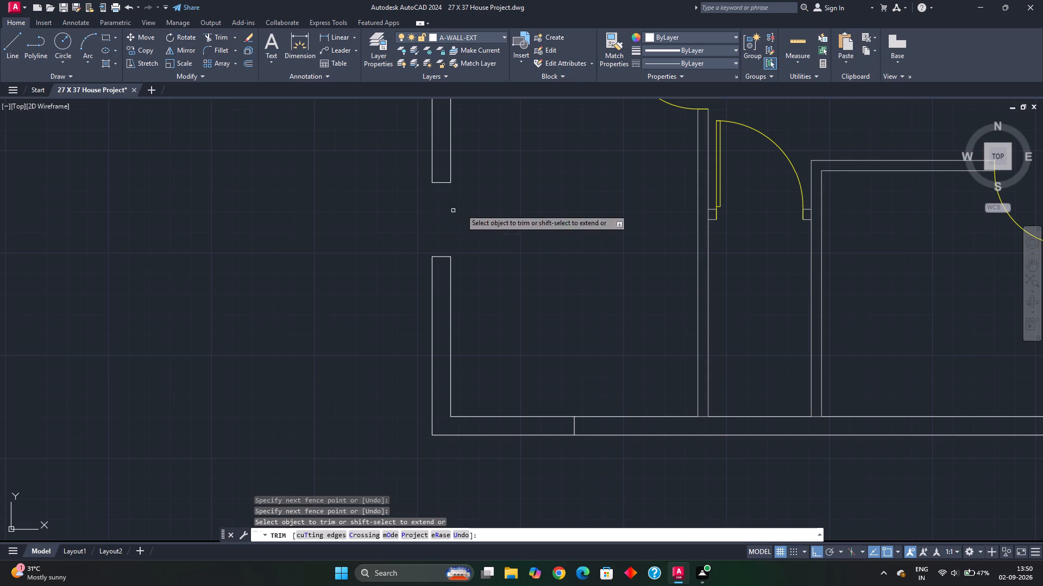
Measure the width of the new window opening in the southwest room's west wall.
{"action": "left_click", "coordinate": [796, 43]}
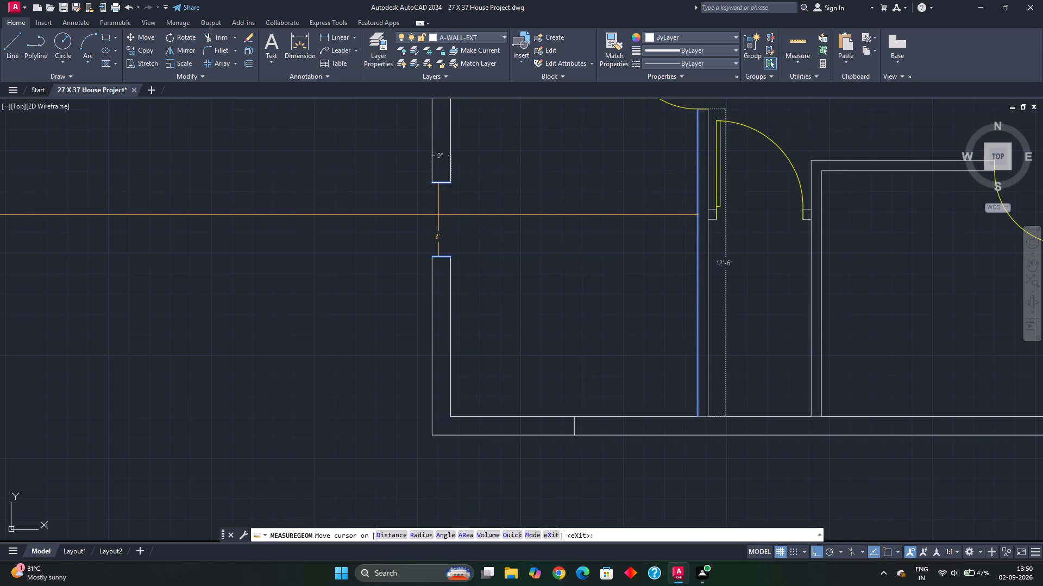
{"action": "key", "text": "grave"}
{"action": "key", "text": "Escape"}
{"action": "scroll", "coordinate": [478, 249], "scroll_direction": "down", "scroll_amount": 1}
{"action": "middle_click_drag", "start_coordinate": [479, 250], "coordinate": [437, 193]}
{"action": "key", "text": "Escape"}
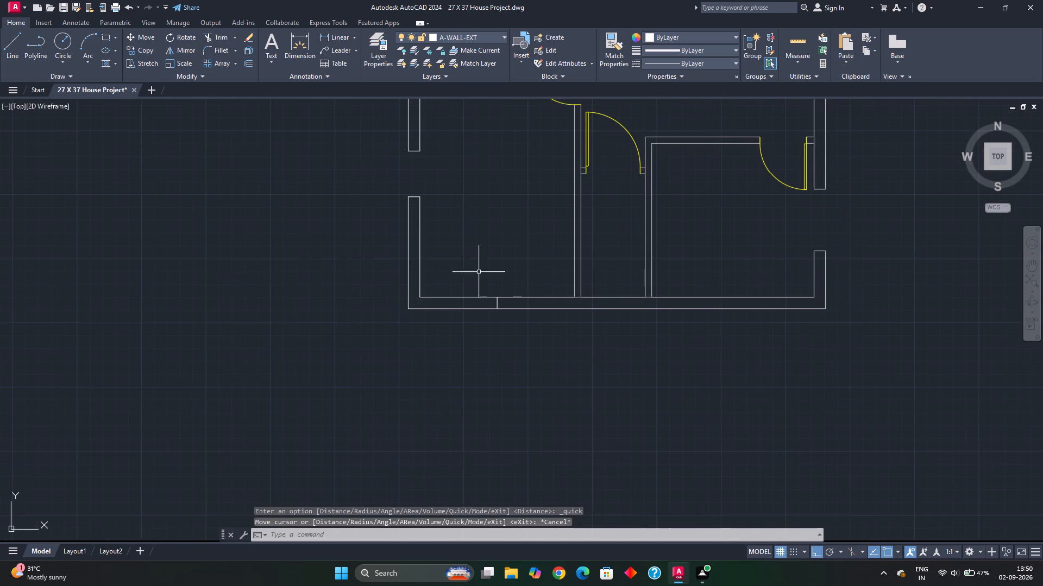
Offset the middle line across the southwest room's south wall by 1'6" to both its west and east sides.
{"action": "middle_click", "coordinate": [484, 289]}
{"action": "scroll", "coordinate": [498, 309], "scroll_direction": "up", "scroll_amount": 2}
{"action": "left_click", "coordinate": [493, 297]}
{"action": "left_click", "coordinate": [470, 301]}
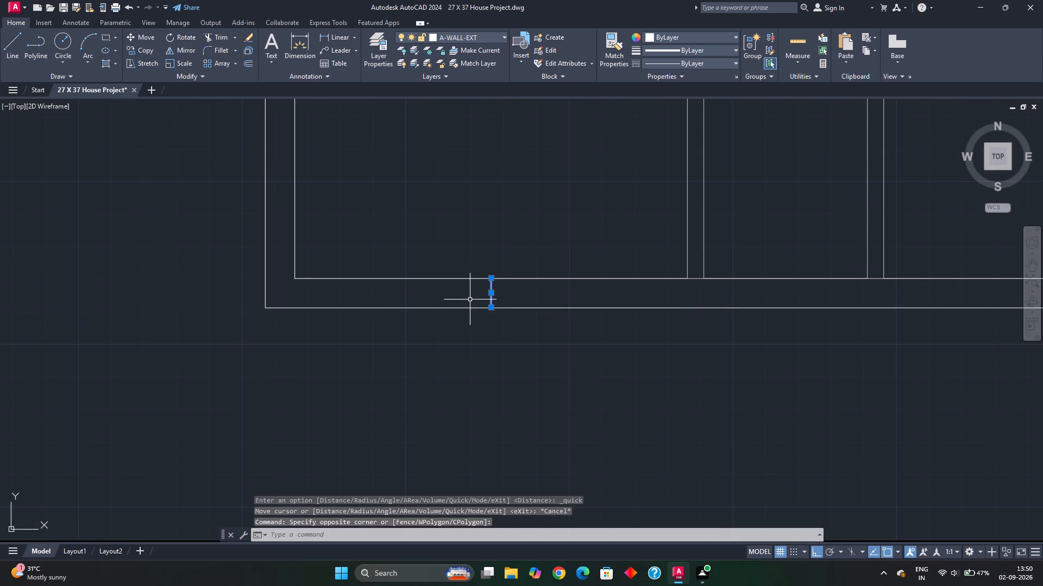
{"action": "key", "text": "o"}
{"action": "key", "text": "Return"}
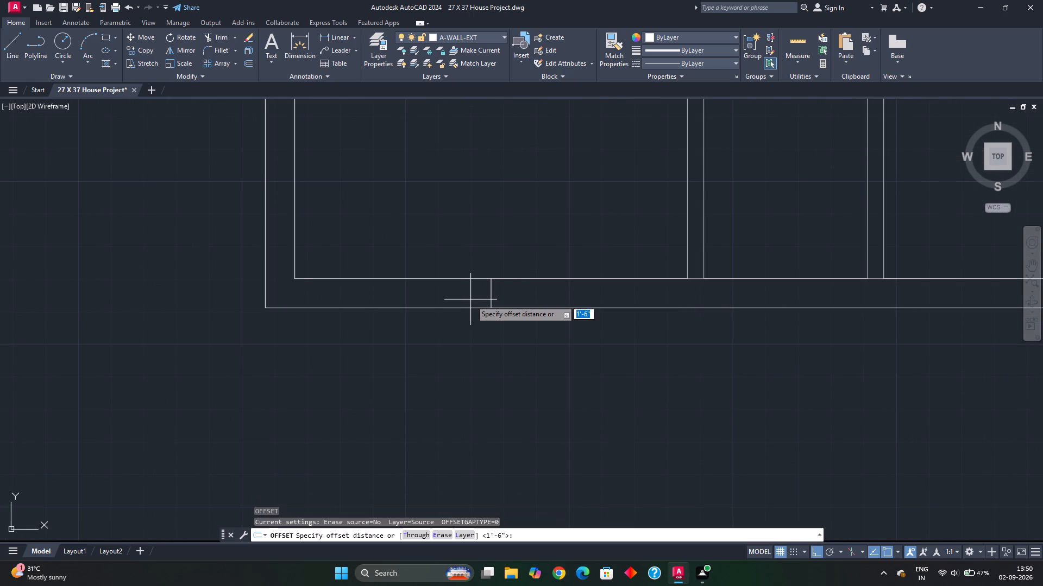
{"action": "key", "text": "Return"}
{"action": "left_click", "coordinate": [470, 299]}
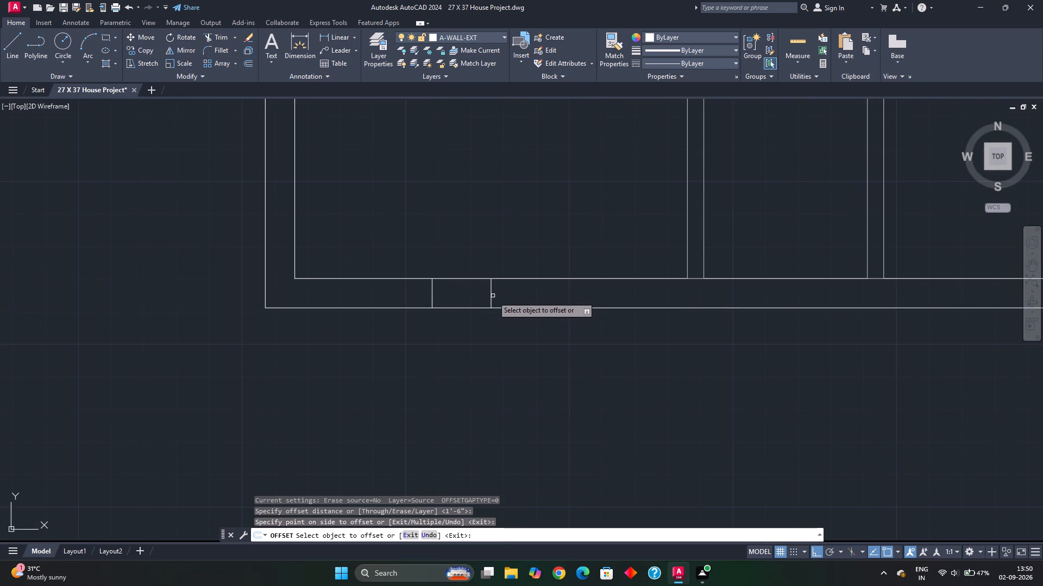
{"action": "left_click", "coordinate": [491, 296]}
{"action": "left_click", "coordinate": [524, 296]}
{"action": "key", "text": "Escape"}
{"action": "key", "text": "Escape"}
{"action": "key", "text": "Escape"}
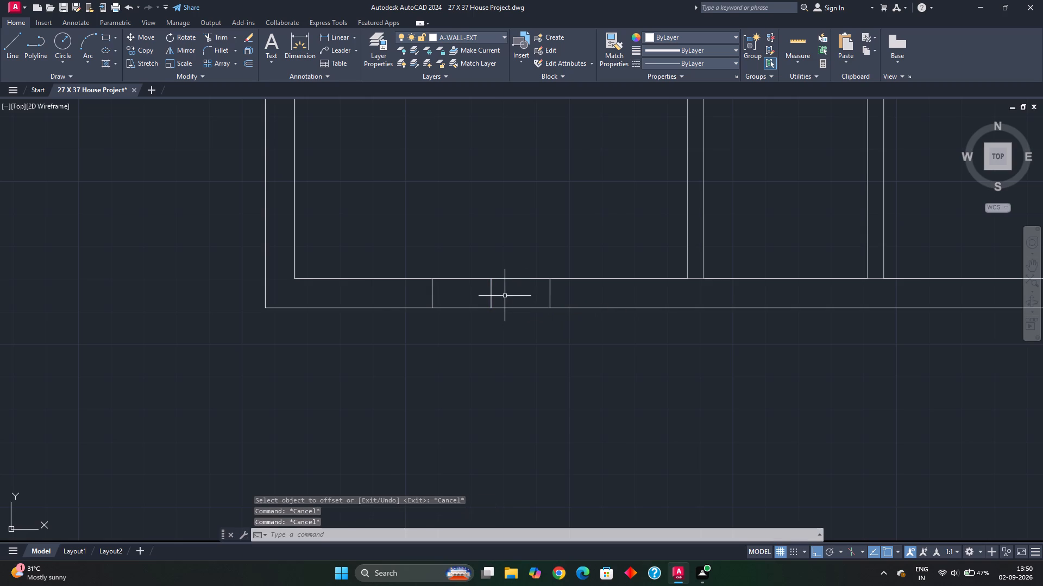
Trim away the middle line and both wall lines between the offset lines to open the southwest room's south window.
{"action": "key", "text": "t"}
{"action": "key", "text": "r"}
{"action": "key", "text": "space"}
{"action": "left_click", "coordinate": [504, 294]}
{"action": "left_click", "coordinate": [457, 301]}
{"action": "left_click", "coordinate": [492, 266]}
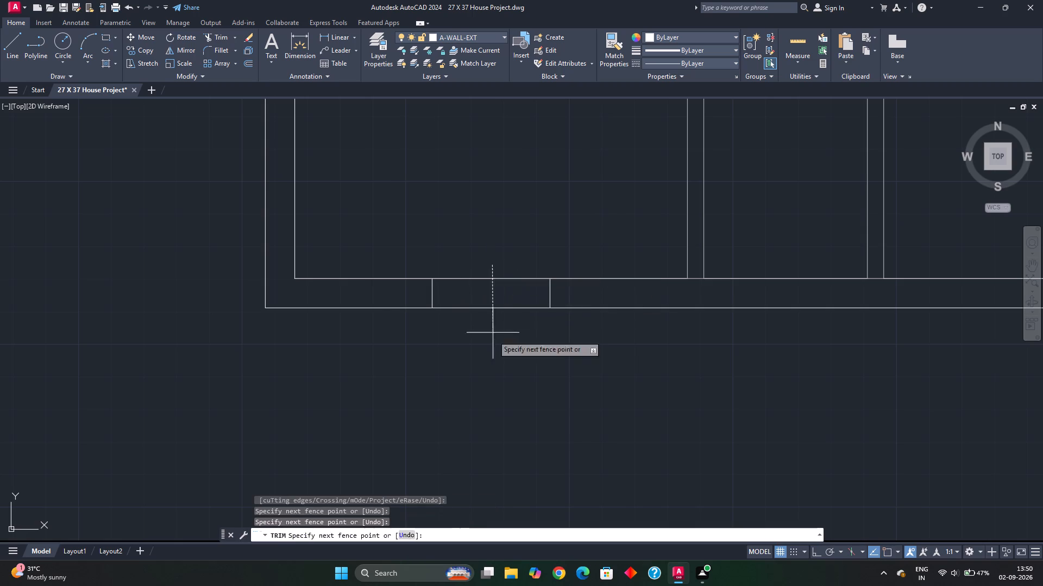
{"action": "left_click", "coordinate": [494, 349]}
{"action": "scroll", "coordinate": [497, 344], "scroll_direction": "down", "scroll_amount": 3}
{"action": "key", "text": "Escape"}
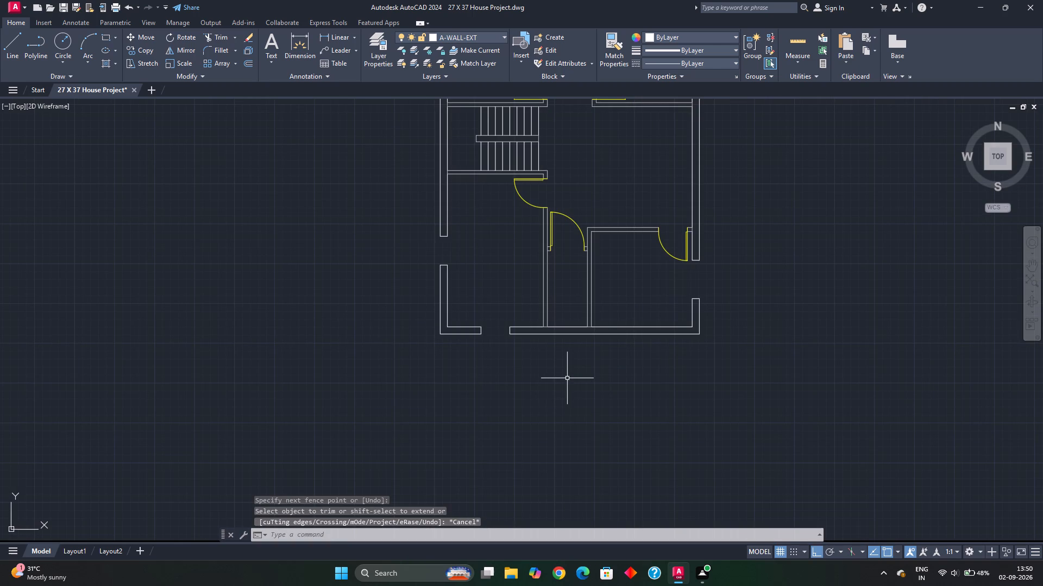
Draw a line across the east exterior wall, extending the north face of the southeast room's partition to the outer wall line.
{"action": "middle_click_drag", "start_coordinate": [607, 318], "coordinate": [594, 368]}
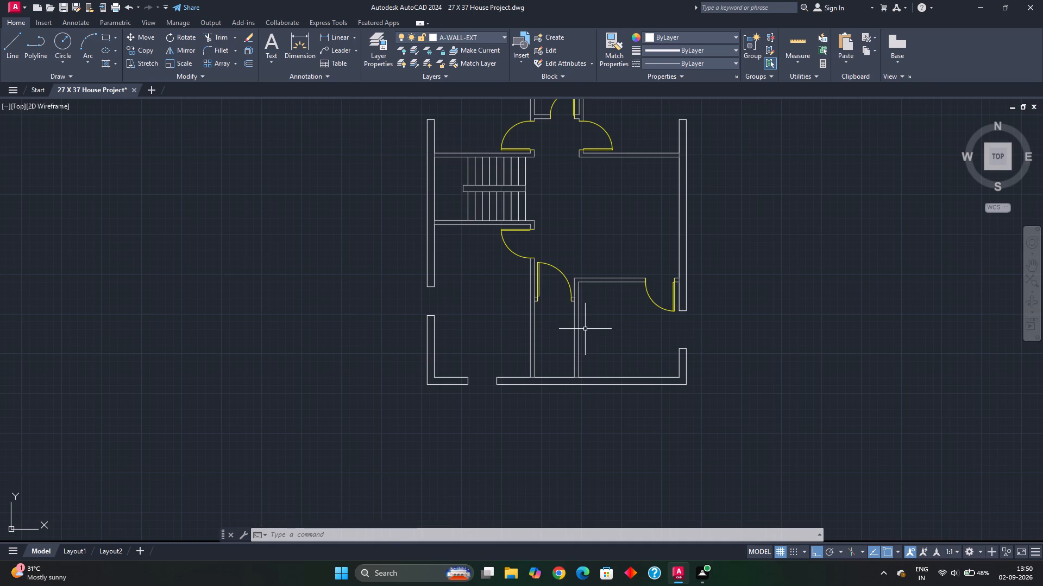
{"action": "scroll", "coordinate": [599, 298], "scroll_direction": "up", "scroll_amount": 1}
{"action": "middle_click_drag", "start_coordinate": [599, 297], "coordinate": [455, 326]}
{"action": "scroll", "coordinate": [589, 294], "scroll_direction": "up", "scroll_amount": 3}
{"action": "middle_click_drag", "start_coordinate": [548, 316], "coordinate": [544, 323]}
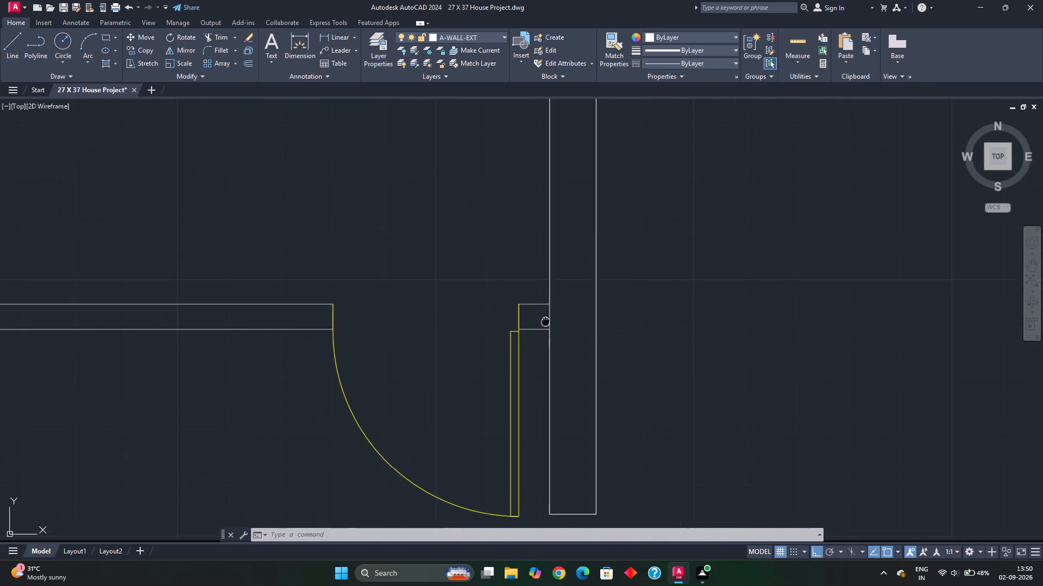
{"action": "middle_click_drag", "start_coordinate": [544, 323], "coordinate": [507, 347]}
{"action": "middle_click_drag", "start_coordinate": [519, 342], "coordinate": [491, 353]}
{"action": "scroll", "coordinate": [486, 341], "scroll_direction": "up", "scroll_amount": 1}
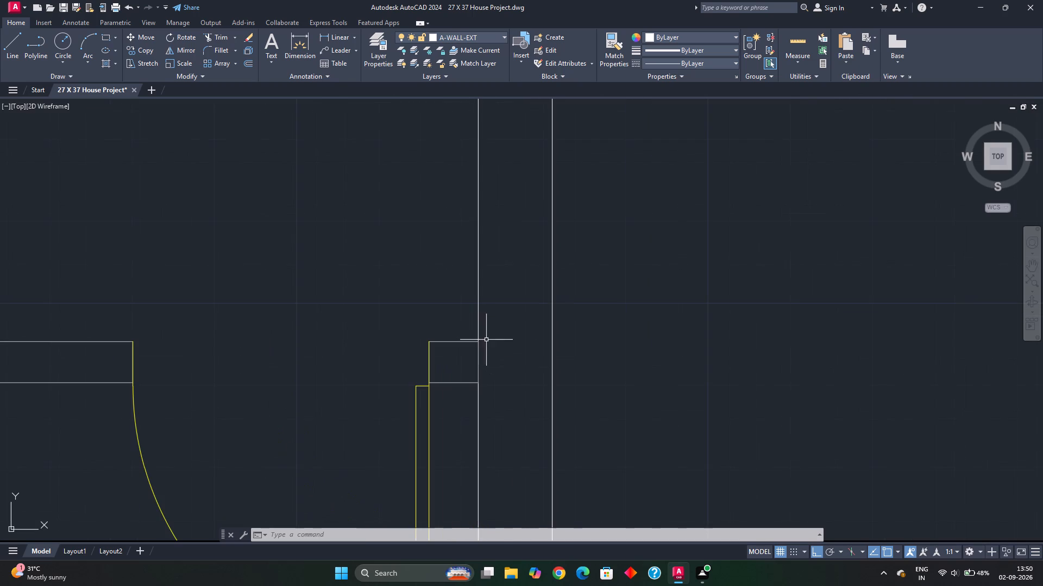
{"action": "key", "text": "Escape"}
{"action": "key", "text": "Escape"}
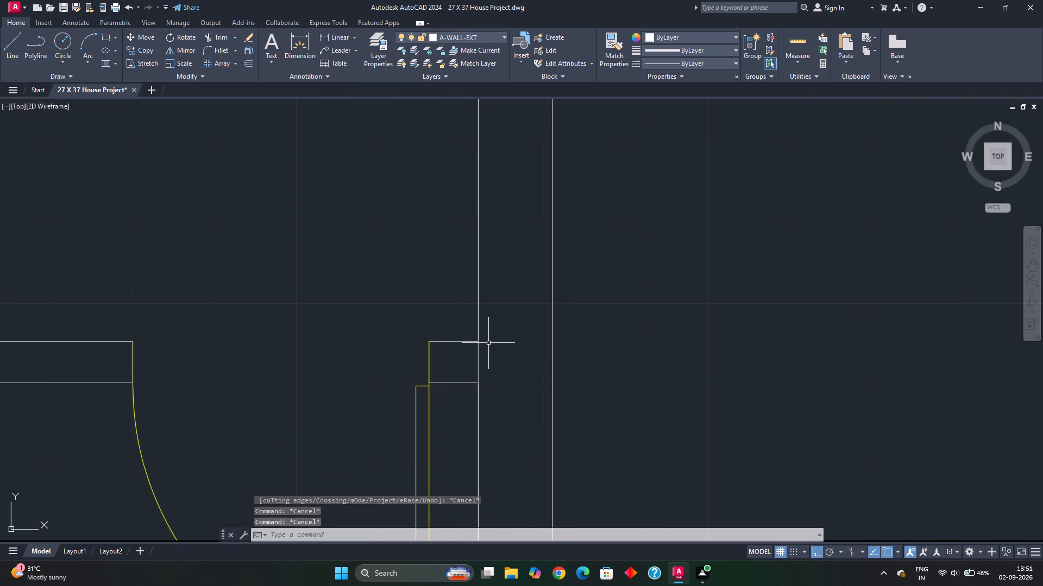
{"action": "key", "text": "l"}
{"action": "key", "text": "Return"}
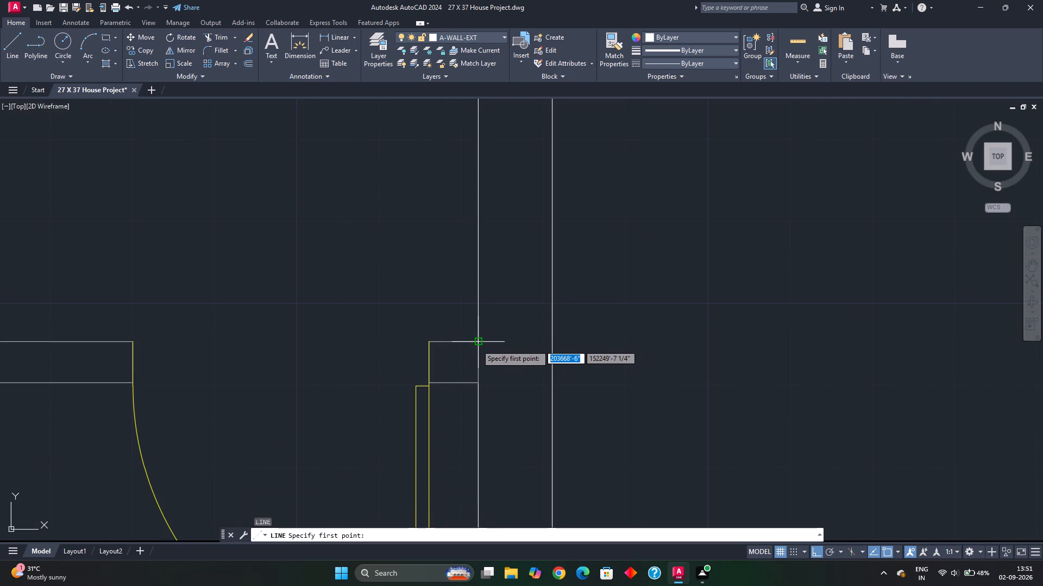
{"action": "left_click", "coordinate": [476, 344]}
{"action": "left_click", "coordinate": [552, 341]}
{"action": "key", "text": "Escape"}
{"action": "key", "text": "Escape"}
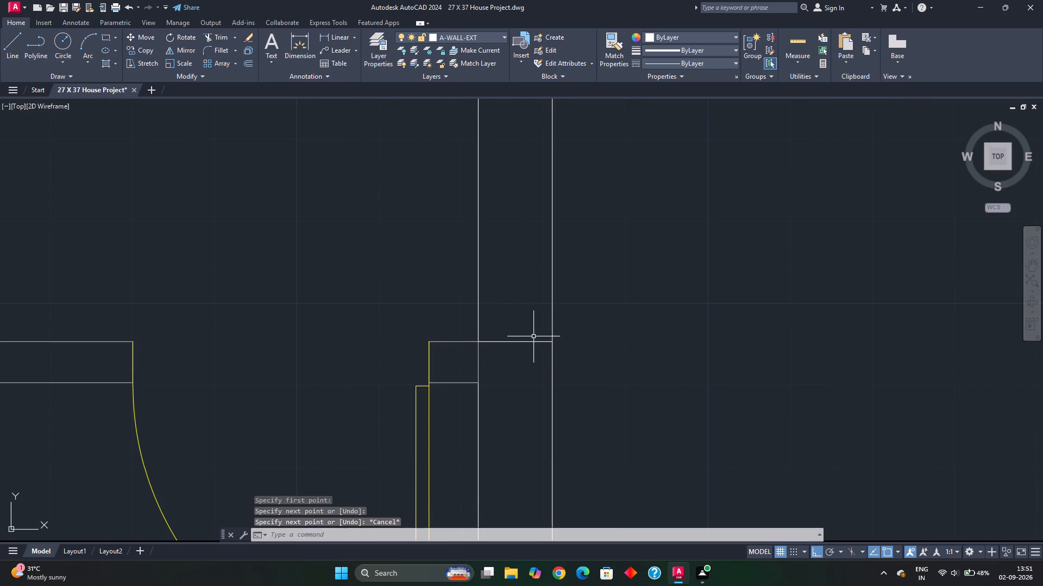
Offset the line across the east wall 4" north, and offset that copy a further 4' north.
{"action": "left_click_drag", "start_coordinate": [533, 336], "coordinate": [530, 345]}
{"action": "left_click", "coordinate": [522, 361]}
{"action": "scroll", "coordinate": [522, 356], "scroll_direction": "down", "scroll_amount": 2}
{"action": "middle_click_drag", "start_coordinate": [529, 348], "coordinate": [523, 387]}
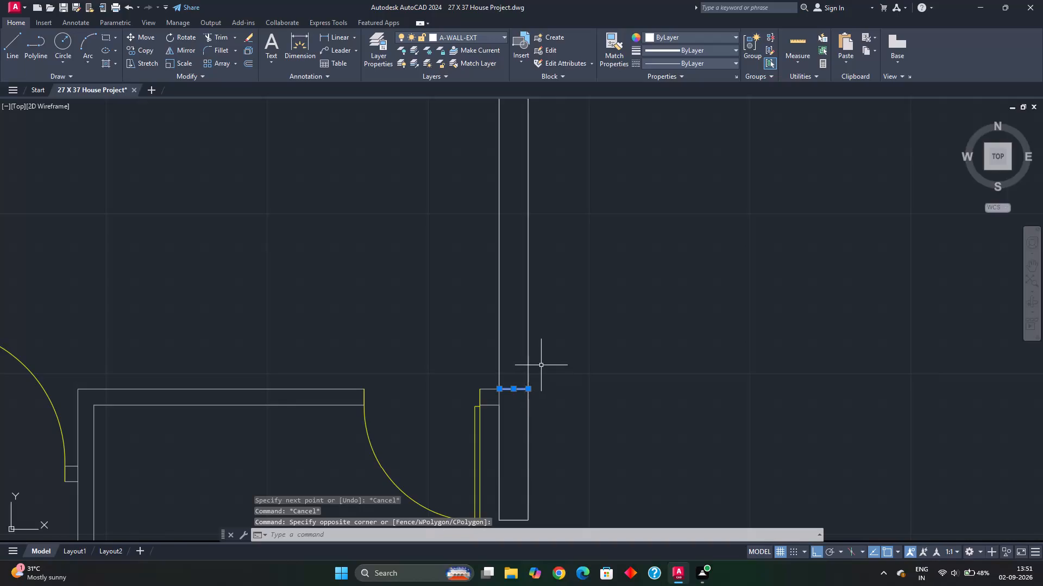
{"action": "key", "text": "o"}
{"action": "key", "text": "Return"}
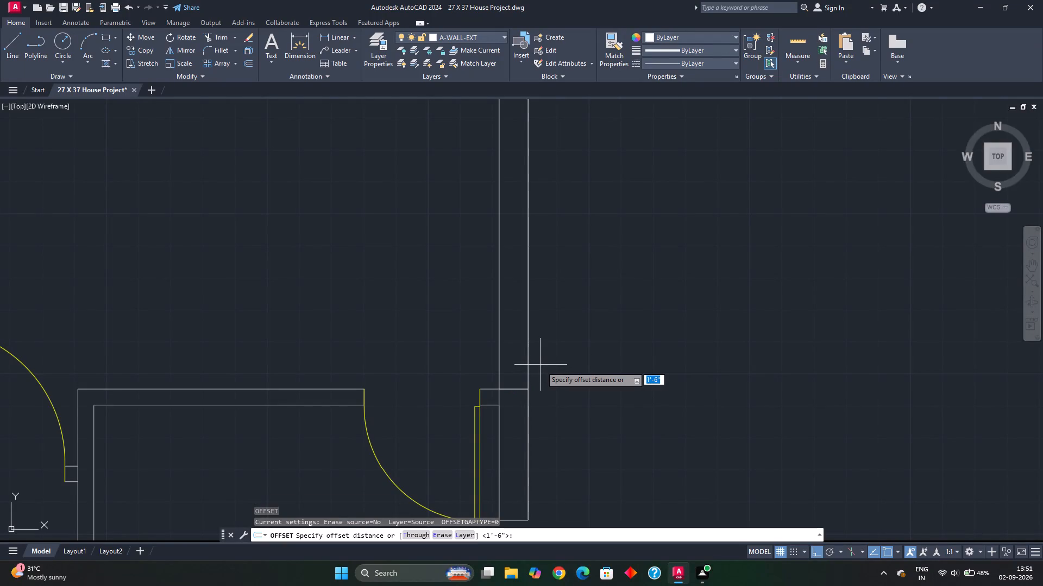
{"action": "type", "text": "4\""}
{"action": "key", "text": "Return"}
{"action": "left_click", "coordinate": [518, 360]}
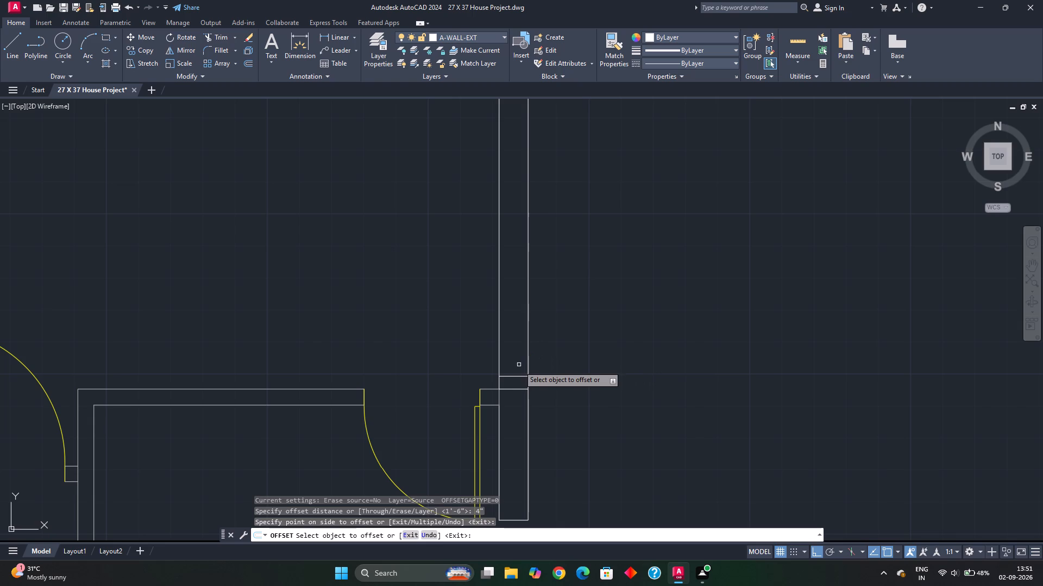
{"action": "left_click", "coordinate": [513, 378]}
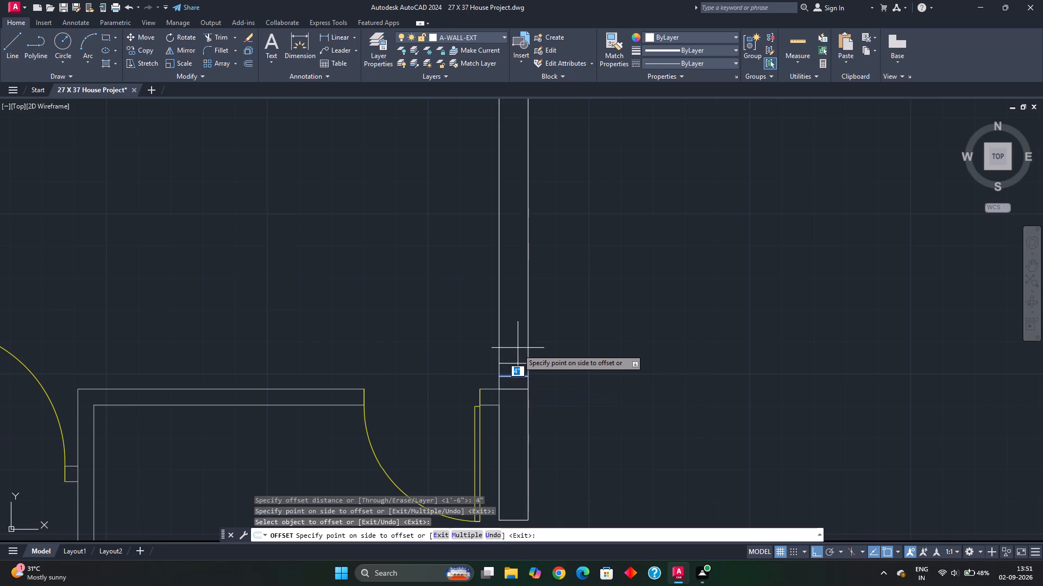
{"action": "type", "text": "4'"}
{"action": "key", "text": "Return"}
{"action": "left_click", "coordinate": [506, 346]}
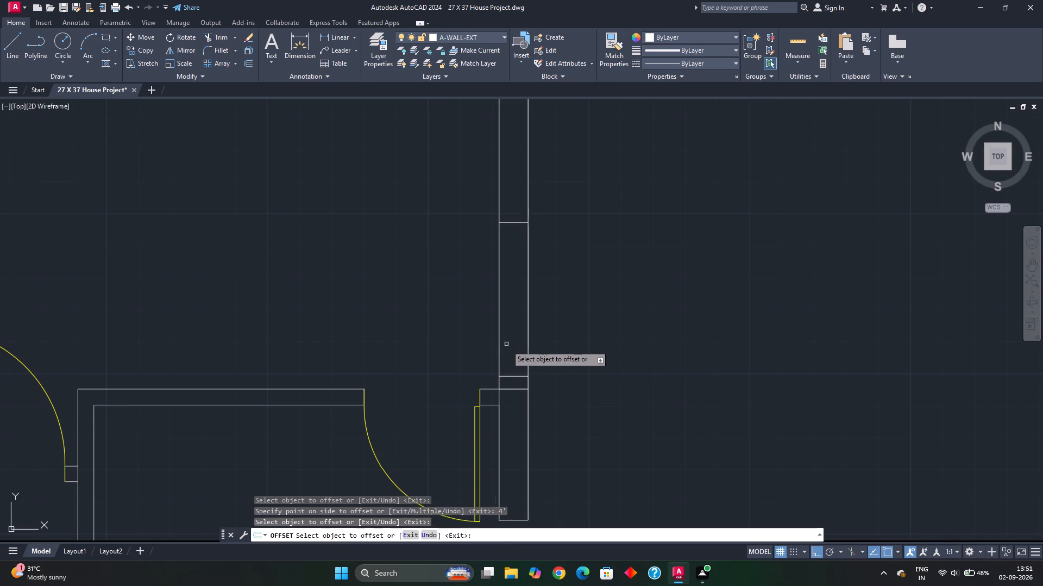
Trim away the partition-aligned line and both east wall lines between the two offset lines to open the 4' window.
{"action": "scroll", "coordinate": [524, 332], "scroll_direction": "down", "scroll_amount": 4}
{"action": "middle_click_drag", "start_coordinate": [535, 322], "coordinate": [537, 316]}
{"action": "scroll", "coordinate": [538, 310], "scroll_direction": "up", "scroll_amount": 2}
{"action": "middle_click_drag", "start_coordinate": [519, 341], "coordinate": [532, 298]}
{"action": "key", "text": "Escape"}
{"action": "type", "text": "tr"}
{"action": "key", "text": "space"}
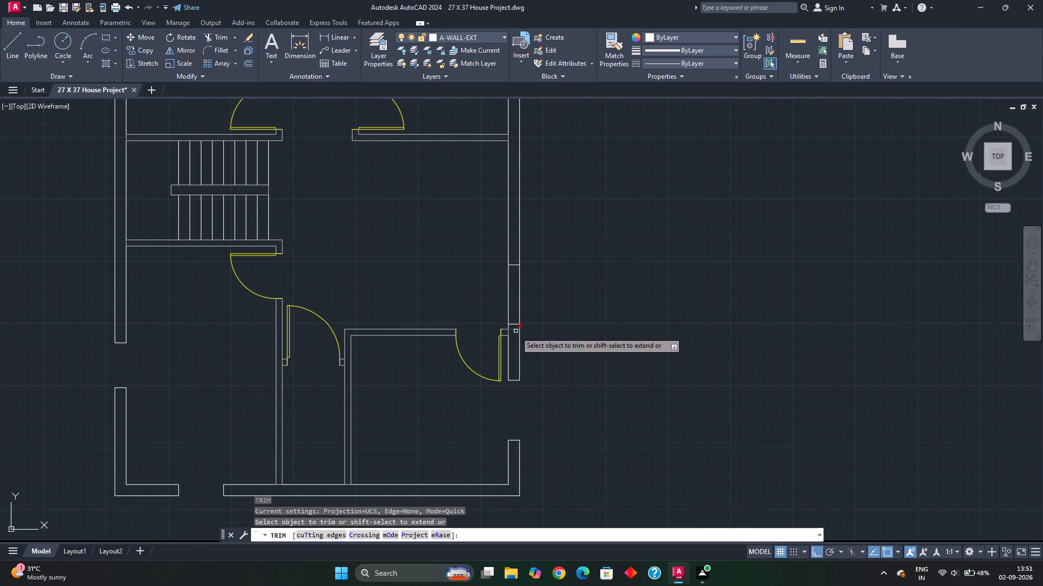
{"action": "left_click", "coordinate": [516, 329]}
{"action": "left_click", "coordinate": [533, 302]}
{"action": "left_click", "coordinate": [502, 301]}
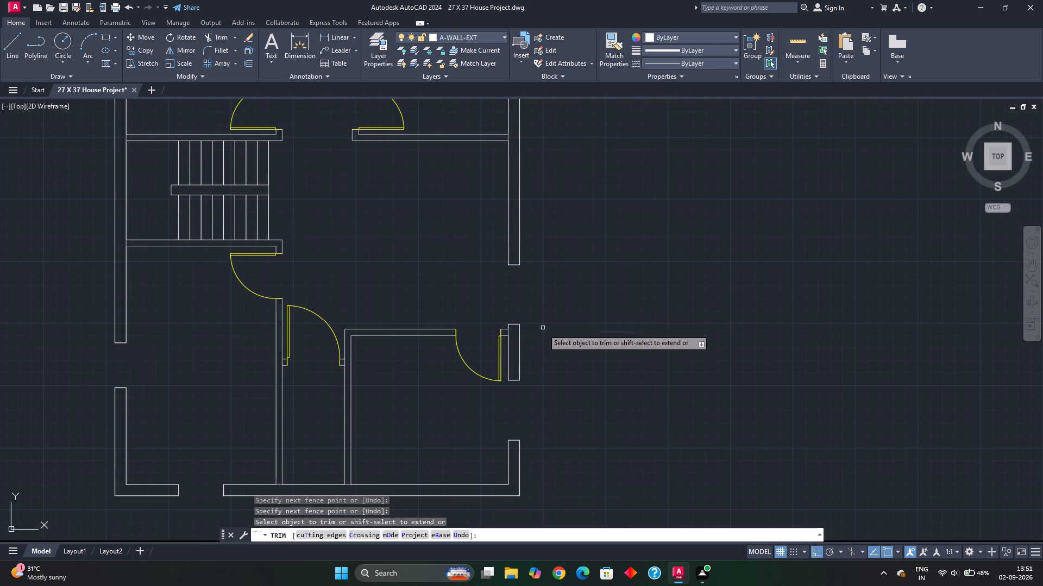
{"action": "scroll", "coordinate": [537, 318], "scroll_direction": "down", "scroll_amount": 1}
{"action": "middle_click_drag", "start_coordinate": [537, 317], "coordinate": [581, 341]}
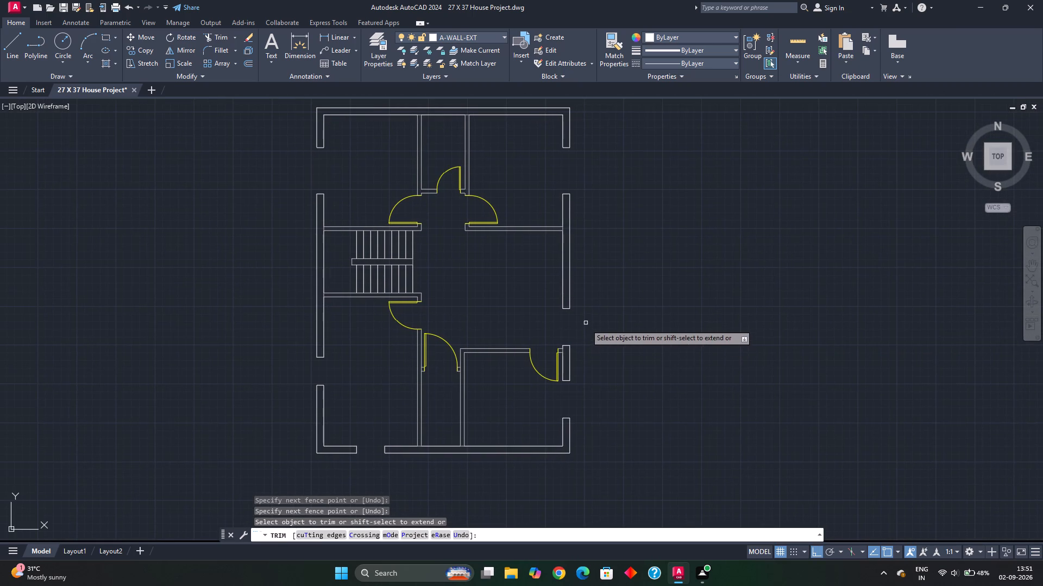
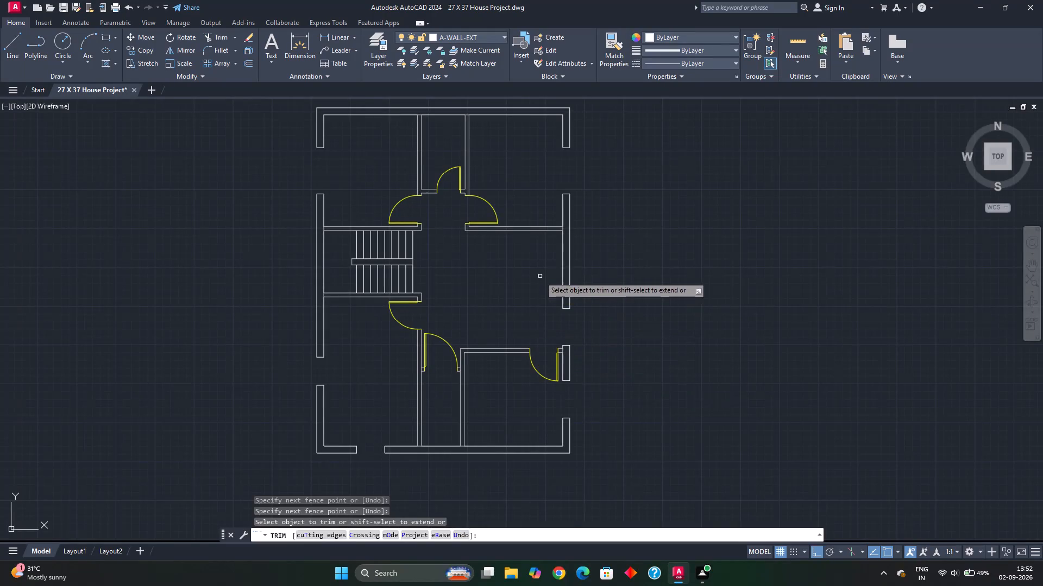
Make A-WINDOW the current layer.
{"action": "key", "text": "Escape"}
{"action": "key", "text": "Escape"}
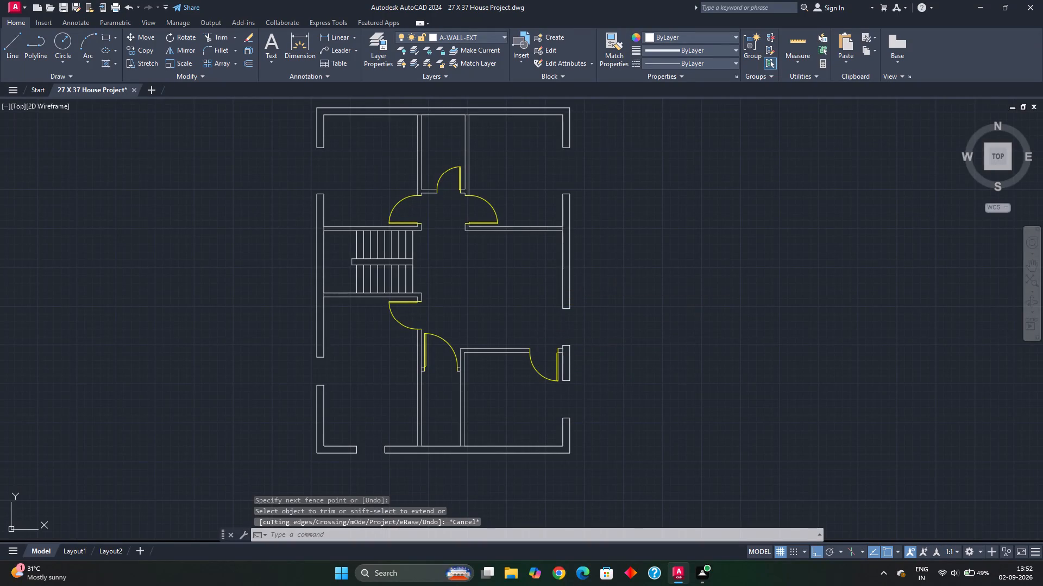
{"action": "key", "text": "Escape"}
{"action": "left_click", "coordinate": [496, 33]}
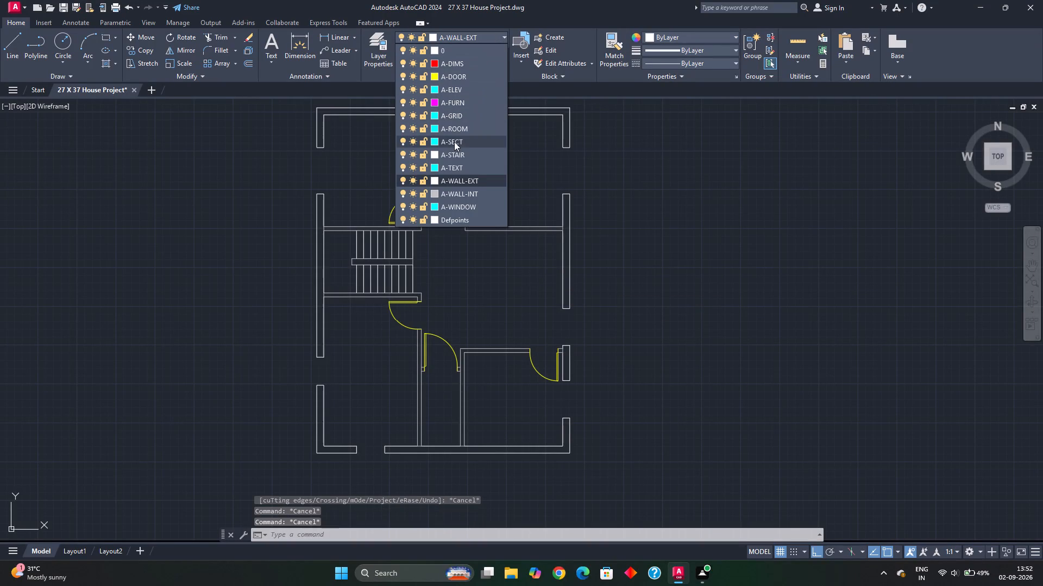
{"action": "left_click", "coordinate": [461, 204]}
Draw a window rectangle 5' long and 9" wide in the empty space east of the floor plan.
{"action": "middle_click_drag", "start_coordinate": [691, 233], "coordinate": [585, 251]}
{"action": "key", "text": "r"}
{"action": "key", "text": "c"}
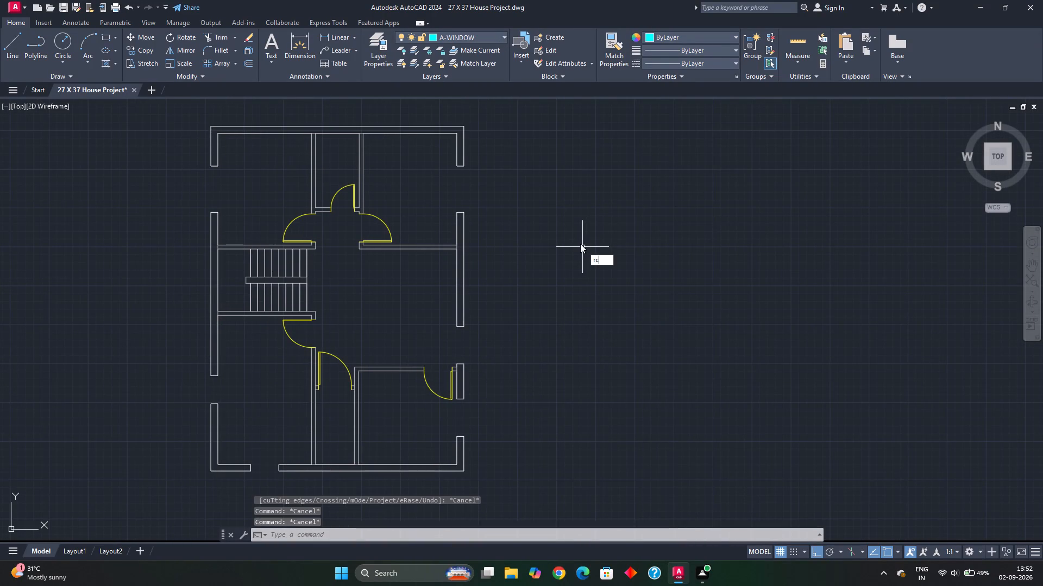
{"action": "key", "text": "Escape"}
{"action": "type", "text": "re"}
{"action": "key", "text": "c"}
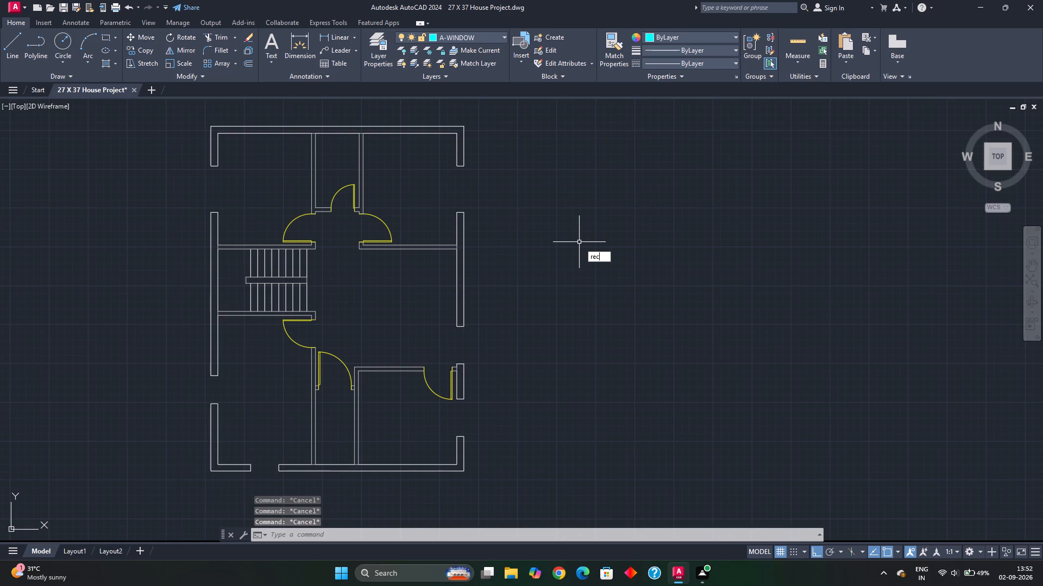
{"action": "key", "text": "space"}
{"action": "left_click", "coordinate": [580, 235]}
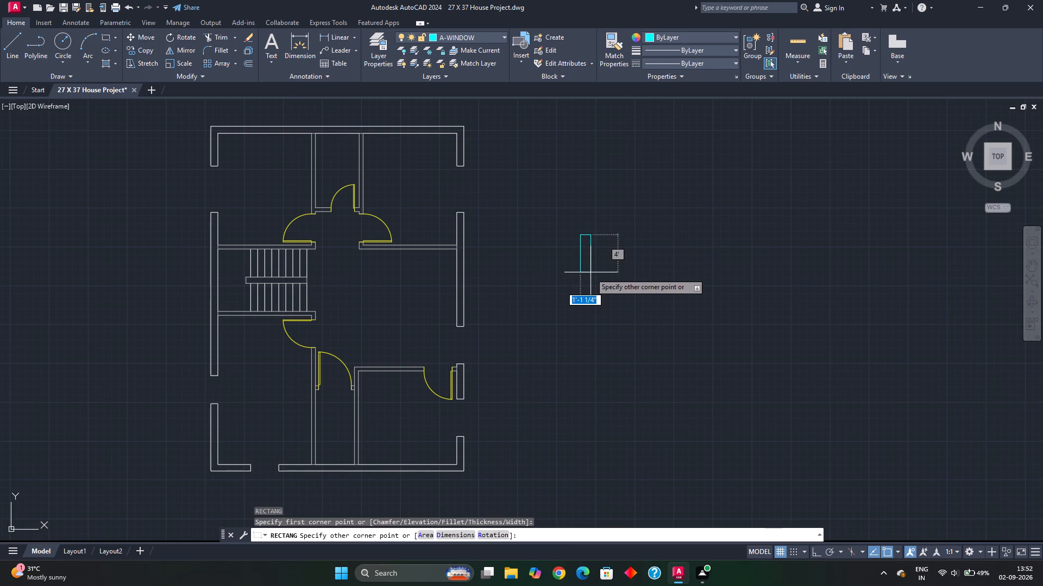
{"action": "key", "text": "d"}
{"action": "key", "text": "Return"}
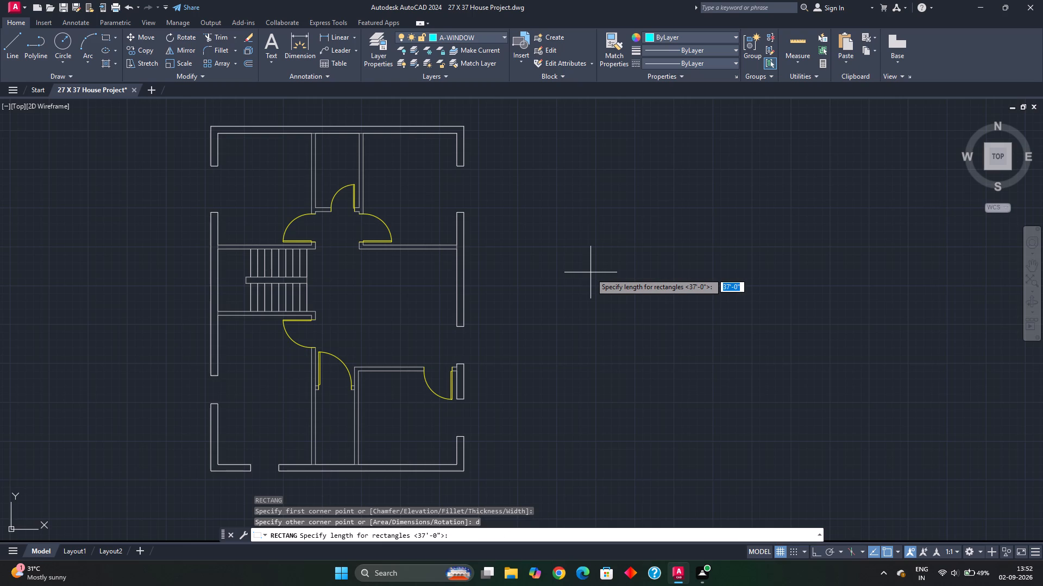
{"action": "key", "text": "5"}
{"action": "key", "text": "apostrophe"}
{"action": "key", "text": "Return"}
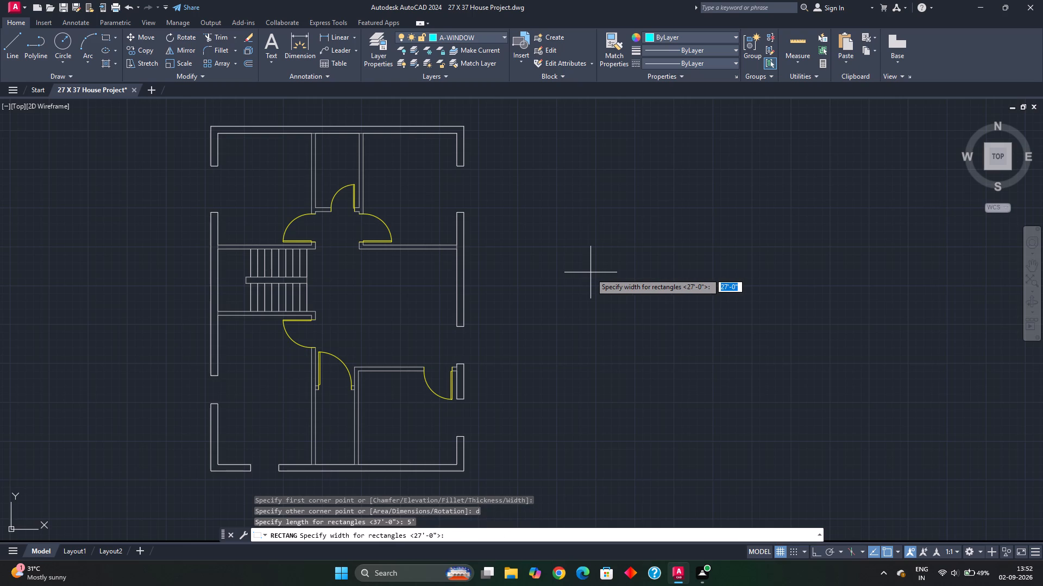
{"action": "key", "text": "9"}
{"action": "key", "text": "shift+quotedbl"}
{"action": "key", "text": "Return"}
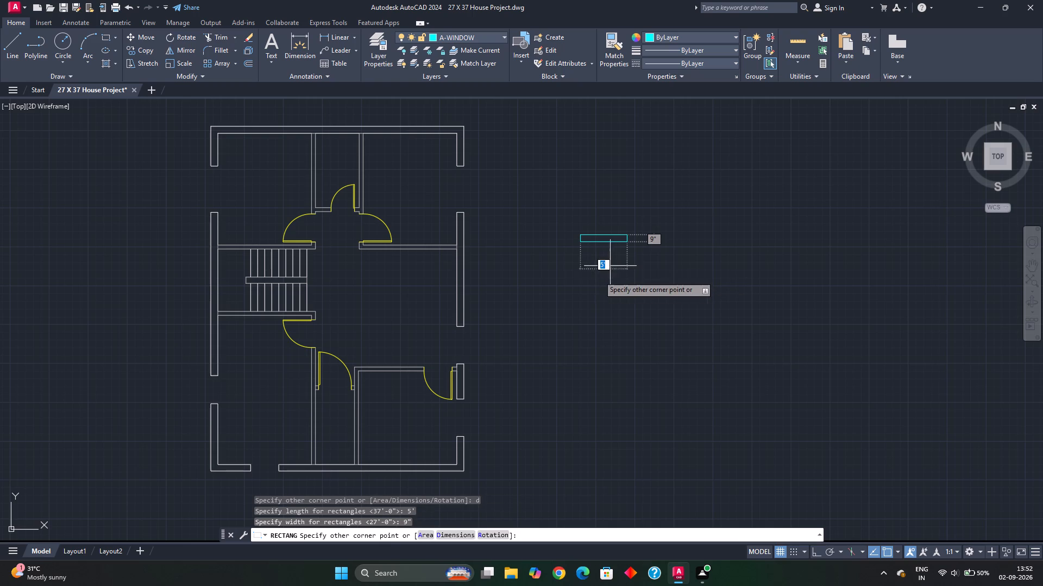
{"action": "left_click", "coordinate": [649, 286]}
{"action": "key", "text": "Escape"}
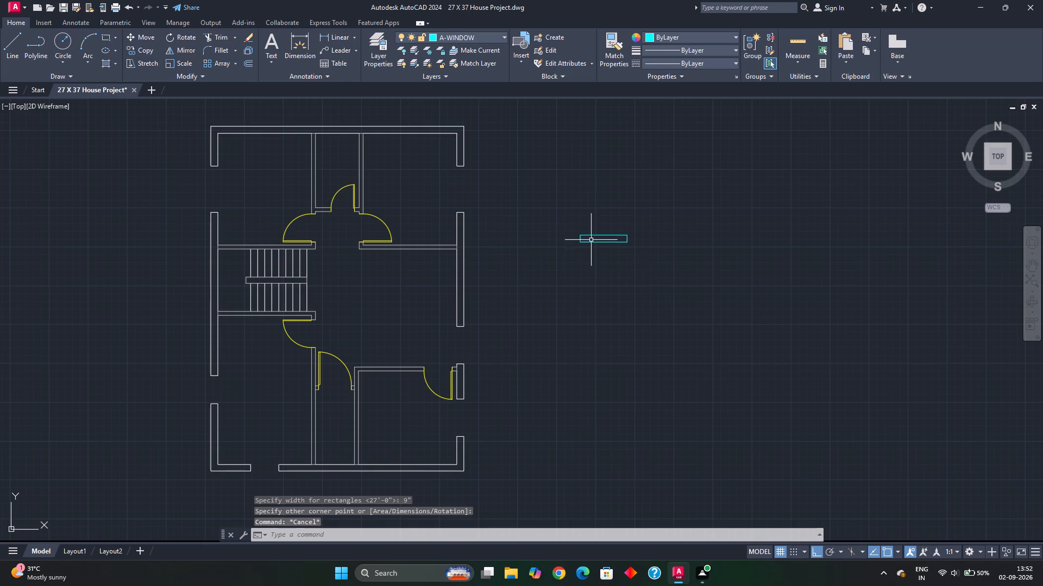
Rotate the window rectangle about the midpoint of its east short edge so its long sides run north-south.
{"action": "left_click", "coordinate": [571, 226]}
{"action": "left_click", "coordinate": [642, 260]}
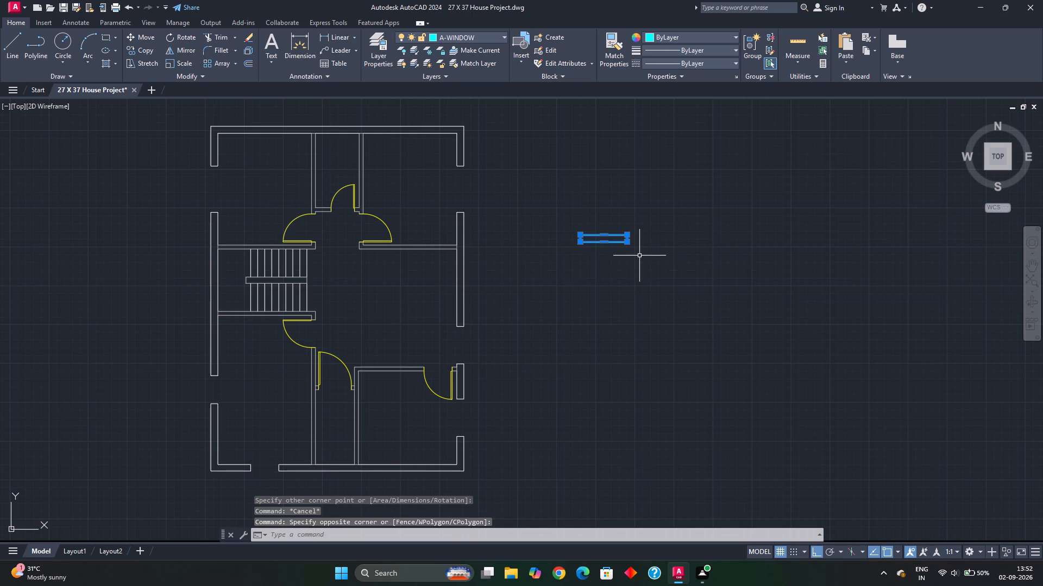
{"action": "type", "text": "ro"}
{"action": "key", "text": "Return"}
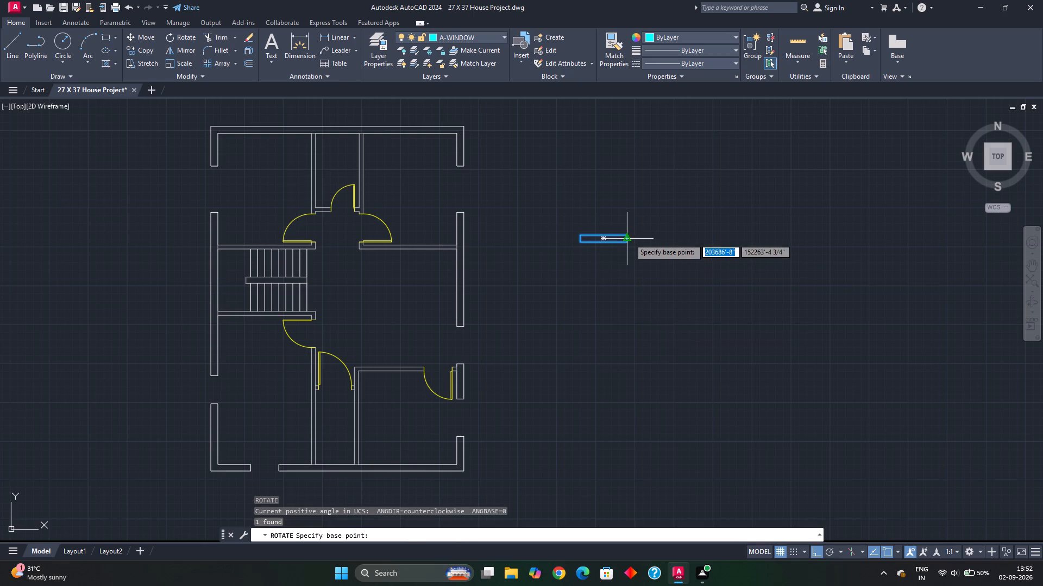
{"action": "left_click", "coordinate": [629, 238]}
{"action": "left_click", "coordinate": [611, 280]}
Draw a centre line down the window rectangle between the midpoints of its north and south short edges.
{"action": "middle_click_drag", "start_coordinate": [628, 249], "coordinate": [600, 295]}
{"action": "scroll", "coordinate": [603, 260], "scroll_direction": "up", "scroll_amount": 3}
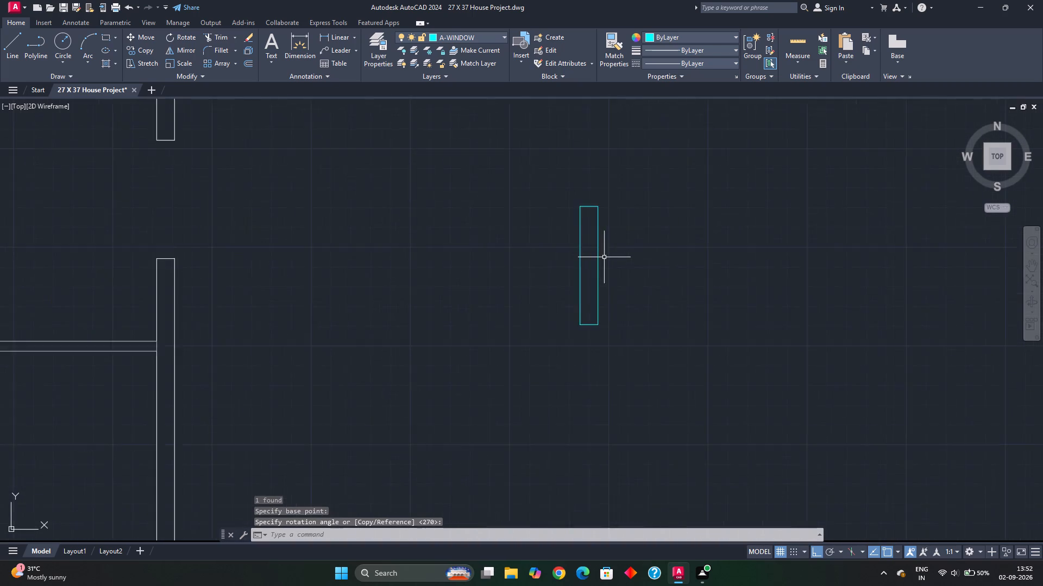
{"action": "key", "text": "l"}
{"action": "key", "text": "Return"}
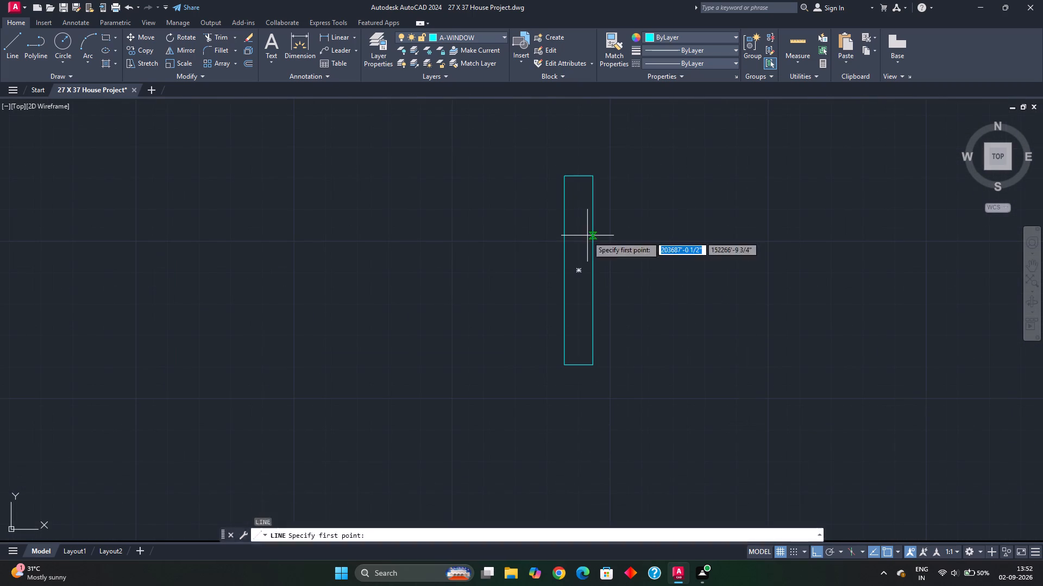
{"action": "left_click", "coordinate": [580, 177]}
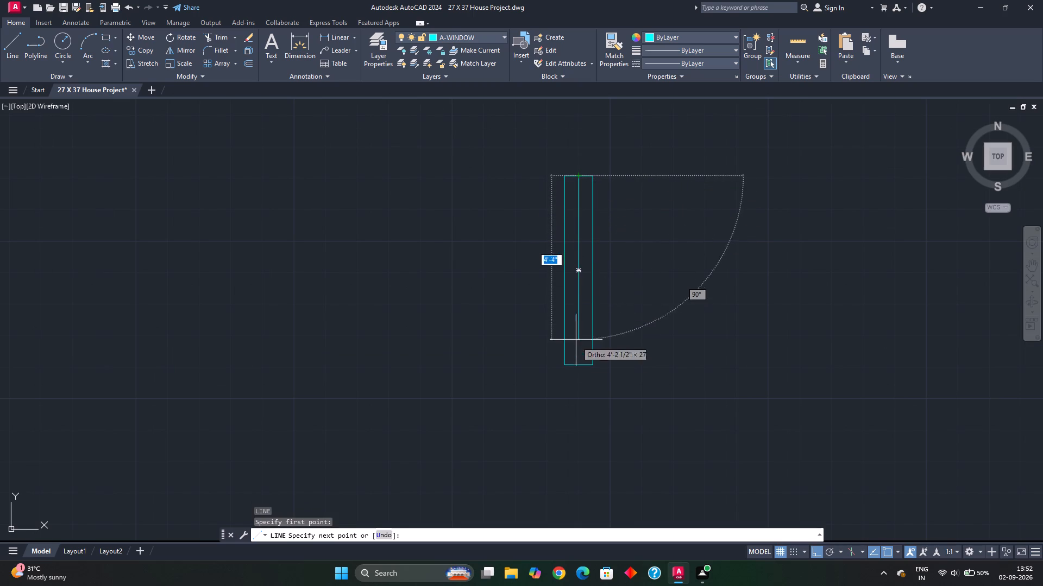
{"action": "left_click", "coordinate": [577, 364]}
{"action": "key", "text": "Escape"}
{"action": "key", "text": "Escape"}
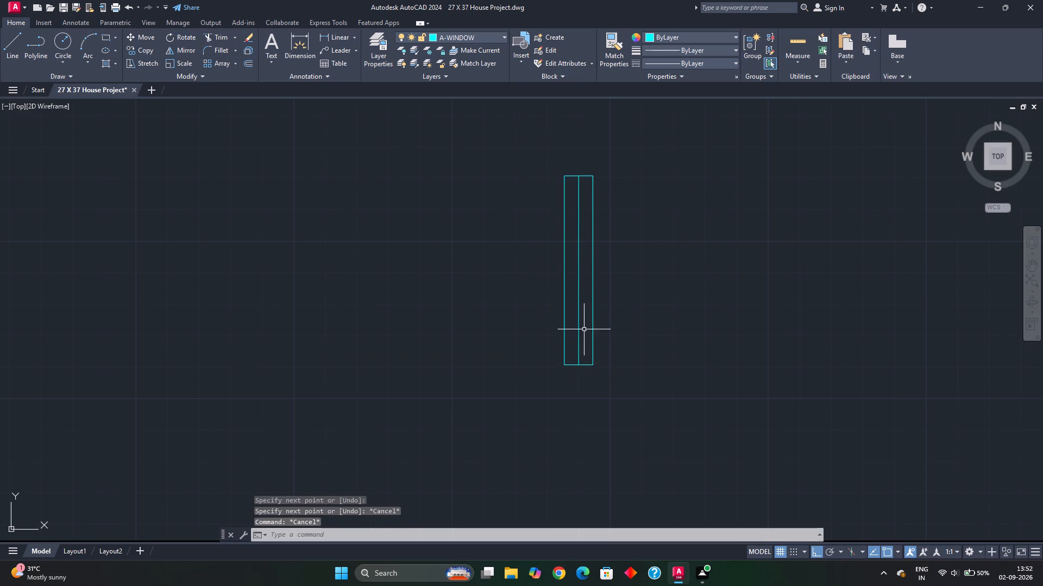
Offset the window's centre line 0.5" to its west side and 0.5" to its east side.
{"action": "left_click", "coordinate": [579, 224]}
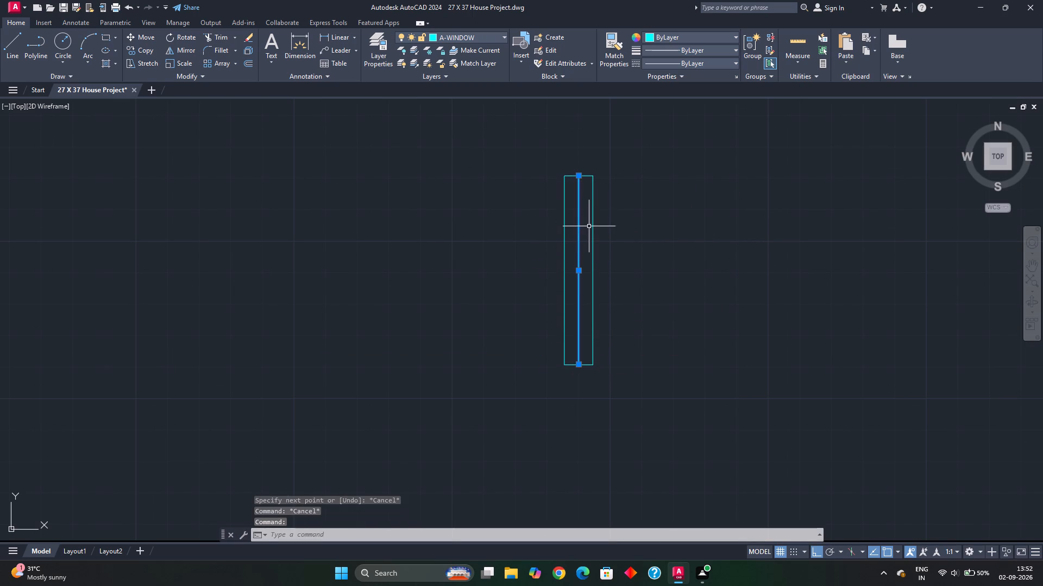
{"action": "key", "text": "o"}
{"action": "key", "text": "Return"}
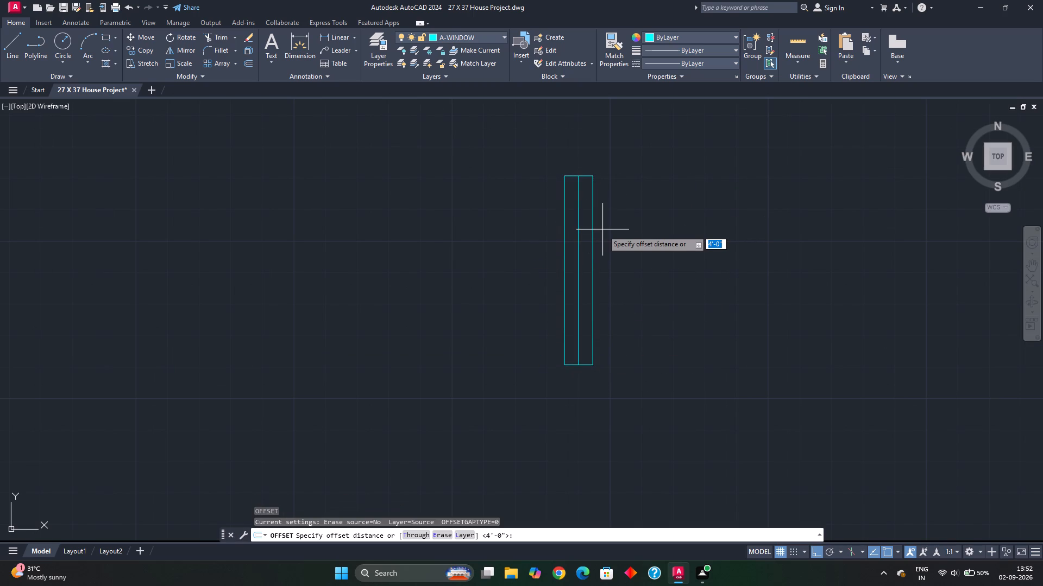
{"action": "scroll", "coordinate": [589, 265], "scroll_direction": "up", "scroll_amount": 1}
{"action": "middle_click_drag", "start_coordinate": [579, 298], "coordinate": [582, 273]}
{"action": "scroll", "coordinate": [576, 288], "scroll_direction": "up", "scroll_amount": 1}
{"action": "middle_click_drag", "start_coordinate": [588, 267], "coordinate": [571, 346]}
{"action": "scroll", "coordinate": [572, 345], "scroll_direction": "down", "scroll_amount": 1}
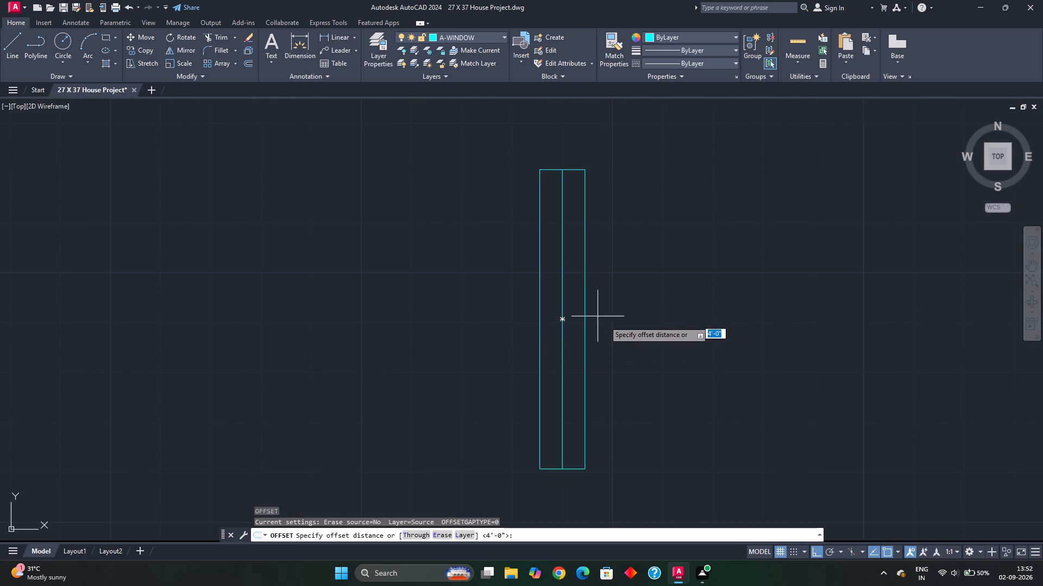
{"action": "key", "text": "6"}
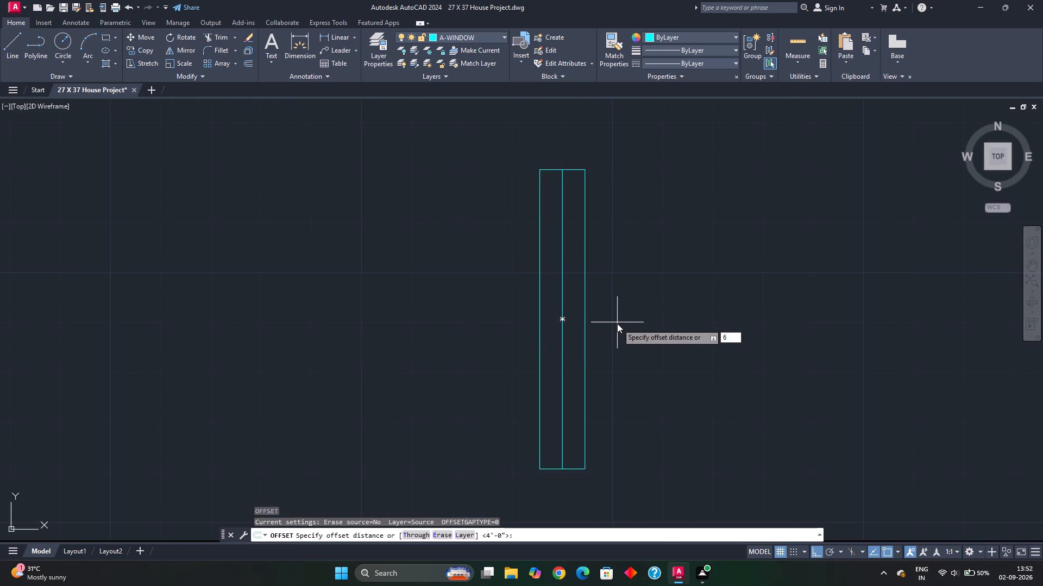
{"action": "key", "text": "BackSpace"}
{"action": "type", "text": "0.5"}
{"action": "key", "text": "Return"}
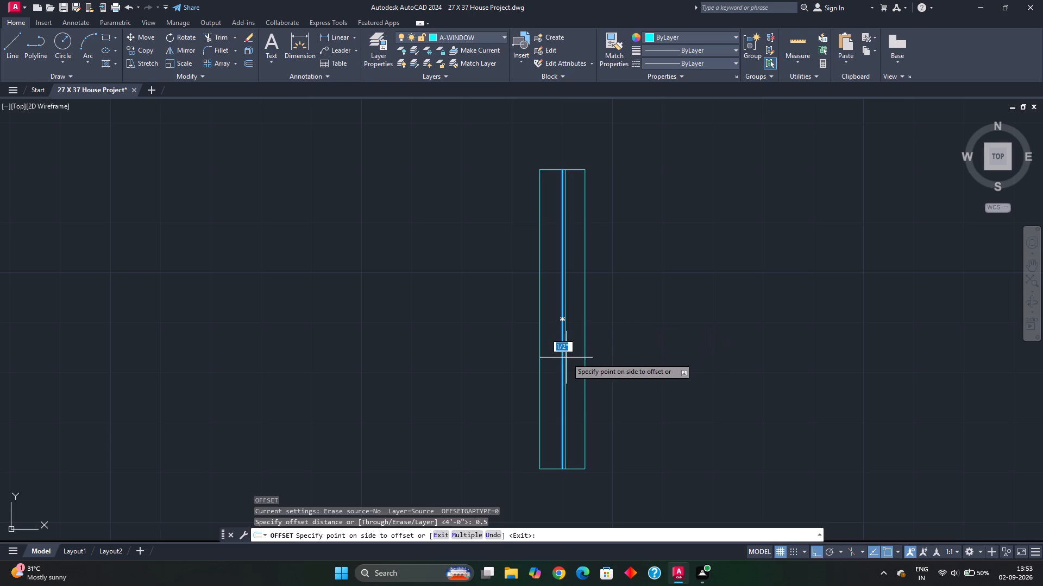
{"action": "scroll", "coordinate": [575, 348], "scroll_direction": "up", "scroll_amount": 2}
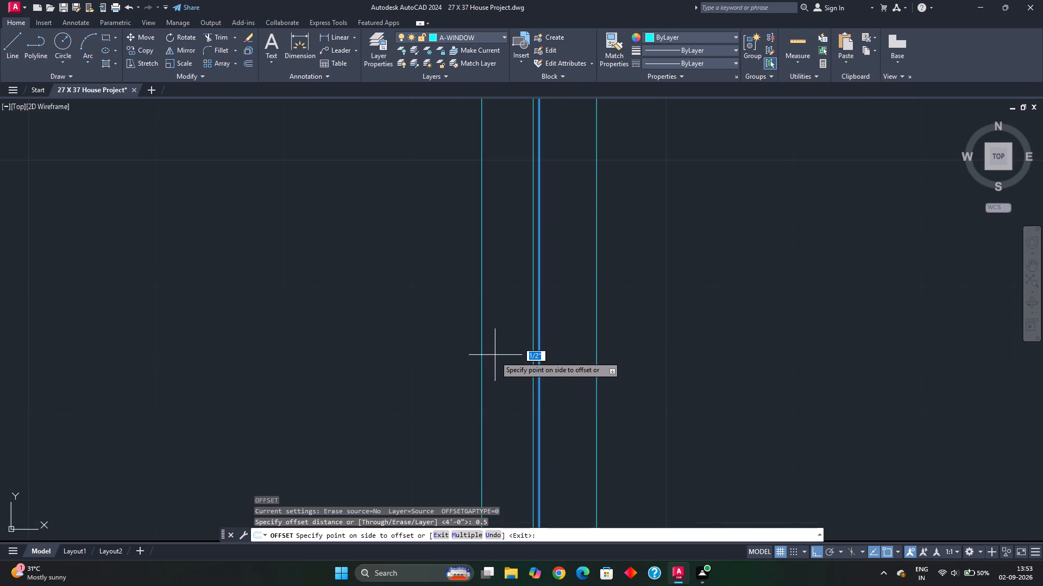
{"action": "left_click", "coordinate": [496, 355]}
{"action": "left_click", "coordinate": [540, 360]}
{"action": "left_click", "coordinate": [550, 359]}
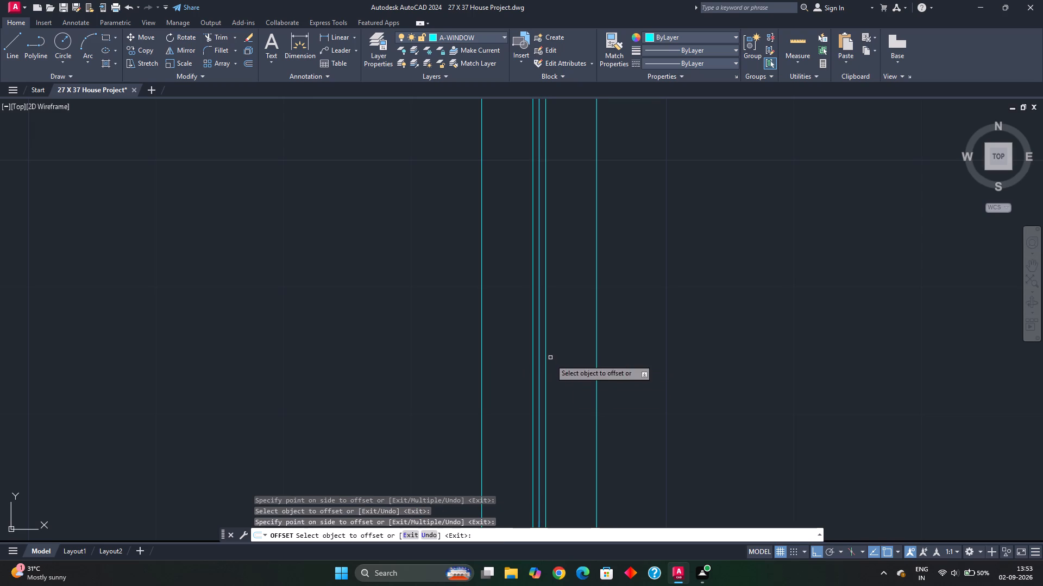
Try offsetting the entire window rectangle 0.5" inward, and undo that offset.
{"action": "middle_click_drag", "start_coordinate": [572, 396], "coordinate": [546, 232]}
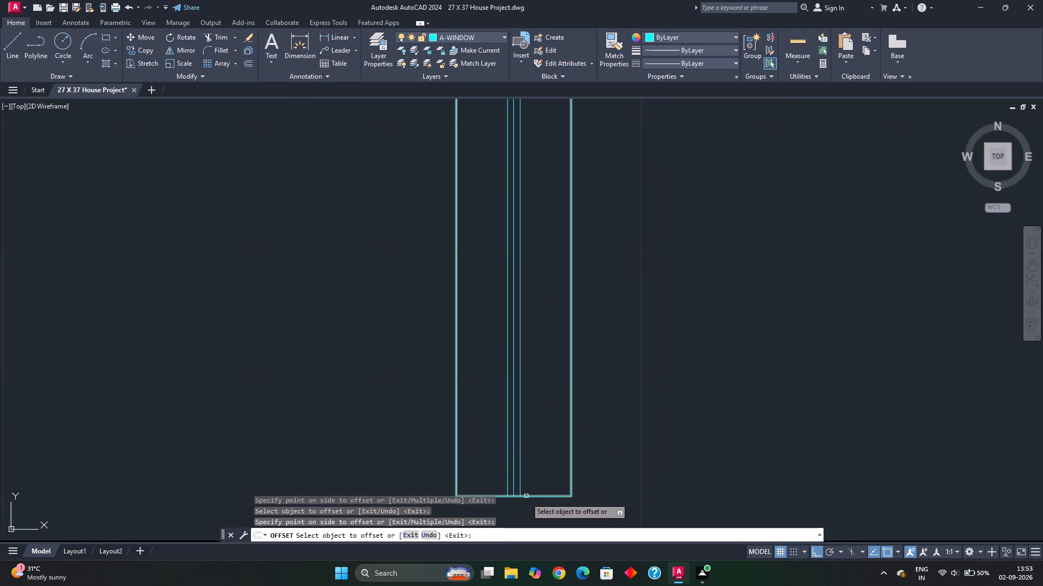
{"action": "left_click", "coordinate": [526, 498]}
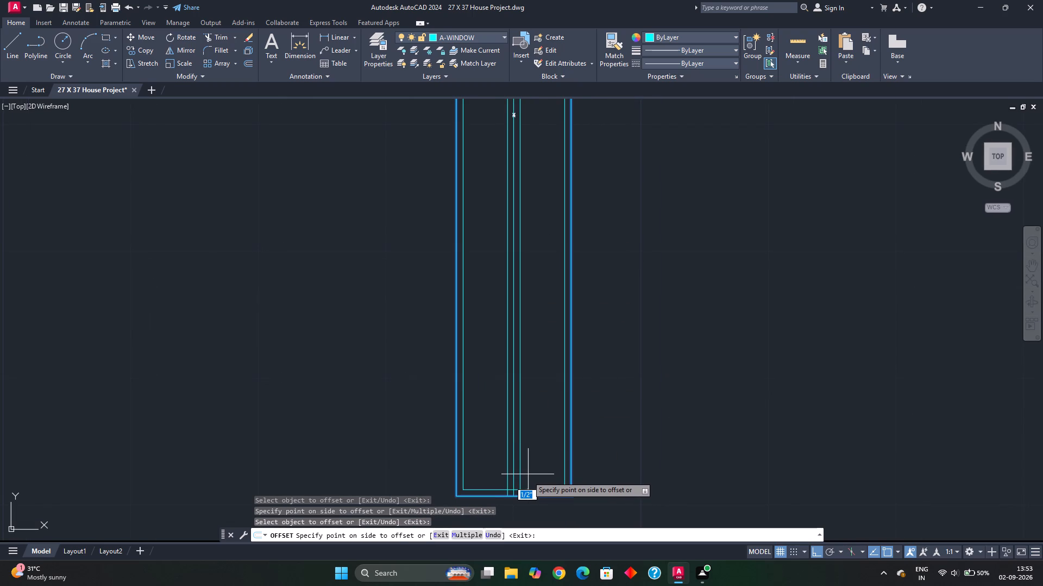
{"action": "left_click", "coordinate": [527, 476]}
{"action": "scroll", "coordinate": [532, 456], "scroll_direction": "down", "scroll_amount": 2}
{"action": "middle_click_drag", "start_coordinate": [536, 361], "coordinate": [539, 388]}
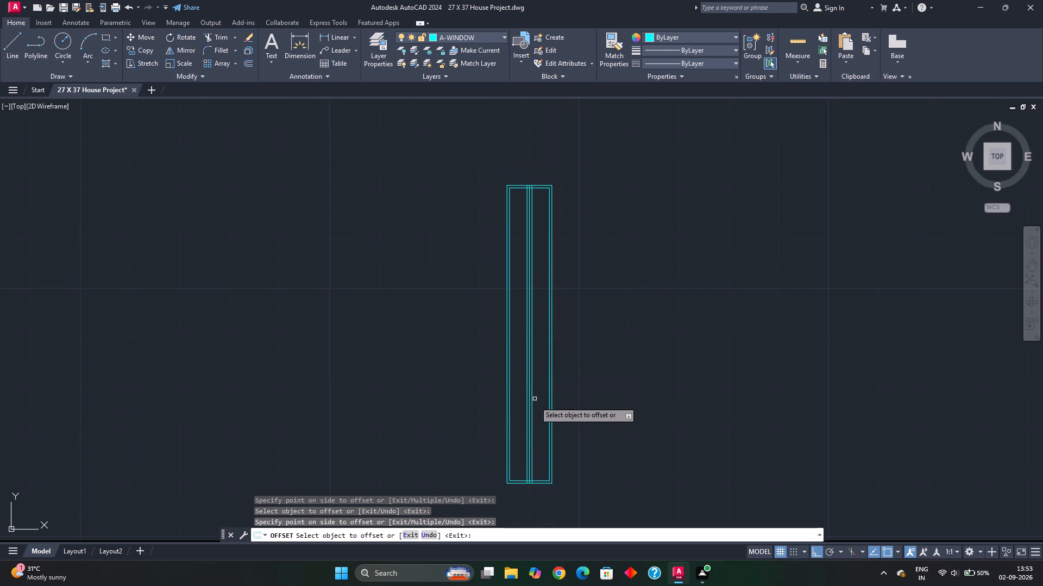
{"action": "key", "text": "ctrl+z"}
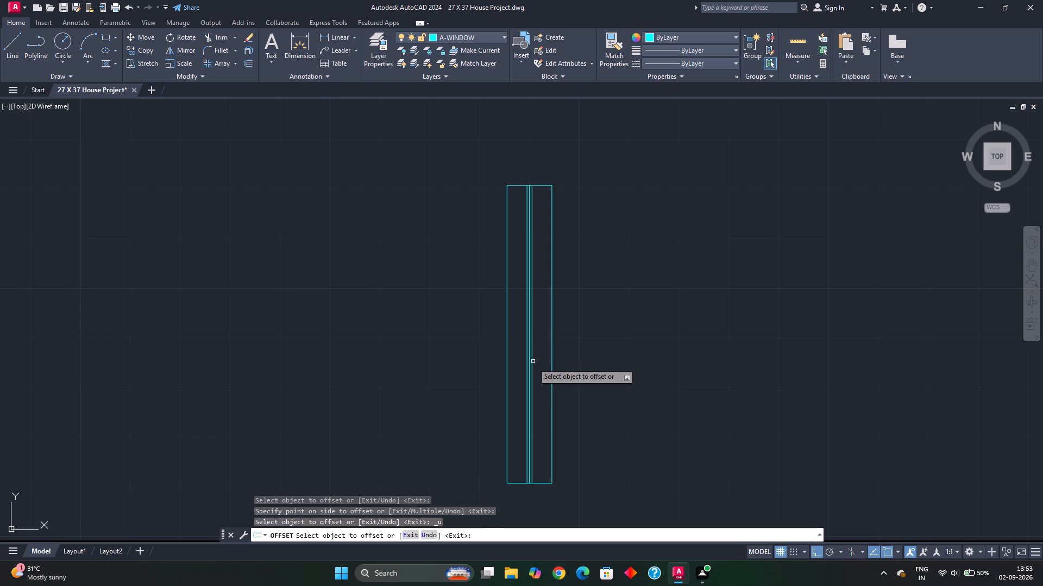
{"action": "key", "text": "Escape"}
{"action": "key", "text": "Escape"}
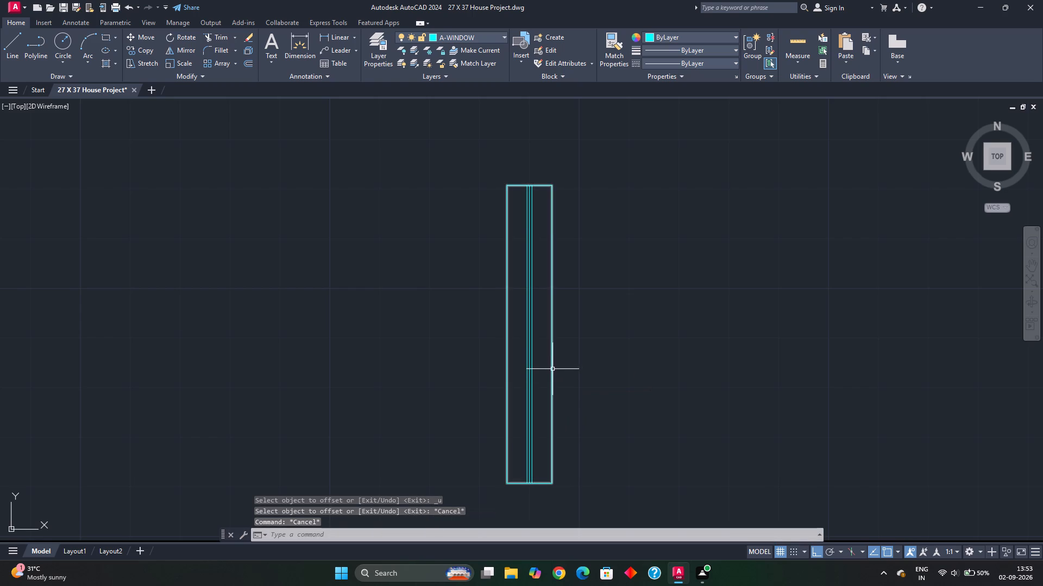
Explode the window's outer rectangle into separate lines.
{"action": "left_click", "coordinate": [552, 371]}
{"action": "key", "text": "x"}
{"action": "key", "text": "Return"}
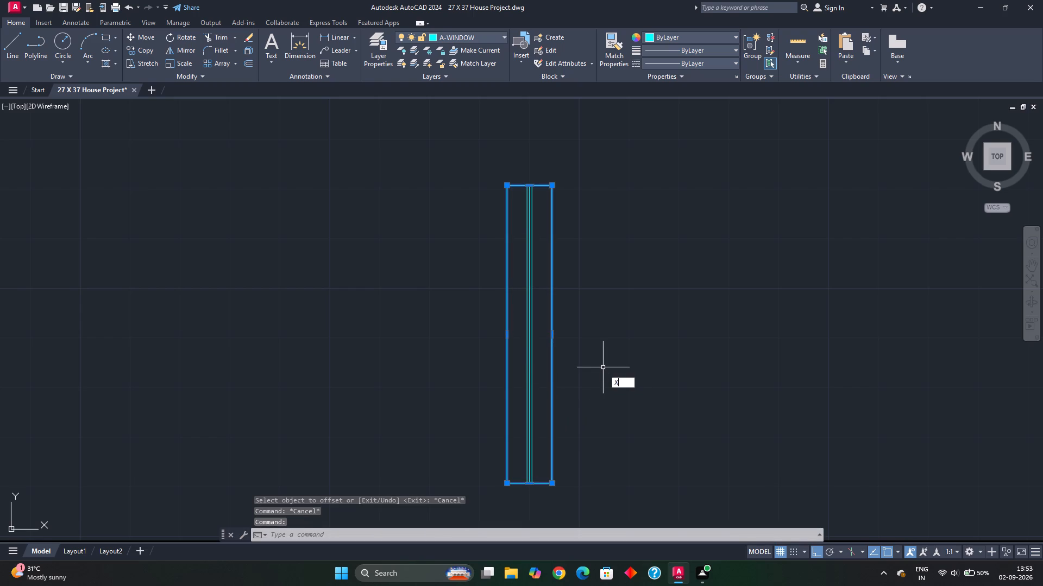
Offset the window's south and north short edges 0.5" inward.
{"action": "key", "text": "o"}
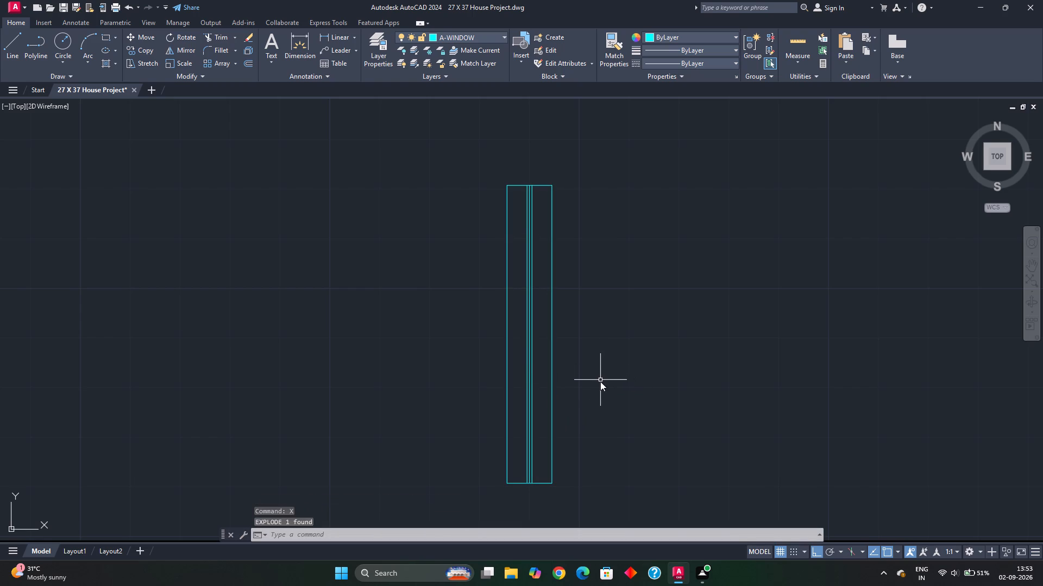
{"action": "key", "text": "Return"}
{"action": "scroll", "coordinate": [581, 436], "scroll_direction": "up", "scroll_amount": 2}
{"action": "middle_click_drag", "start_coordinate": [563, 466], "coordinate": [664, 246]}
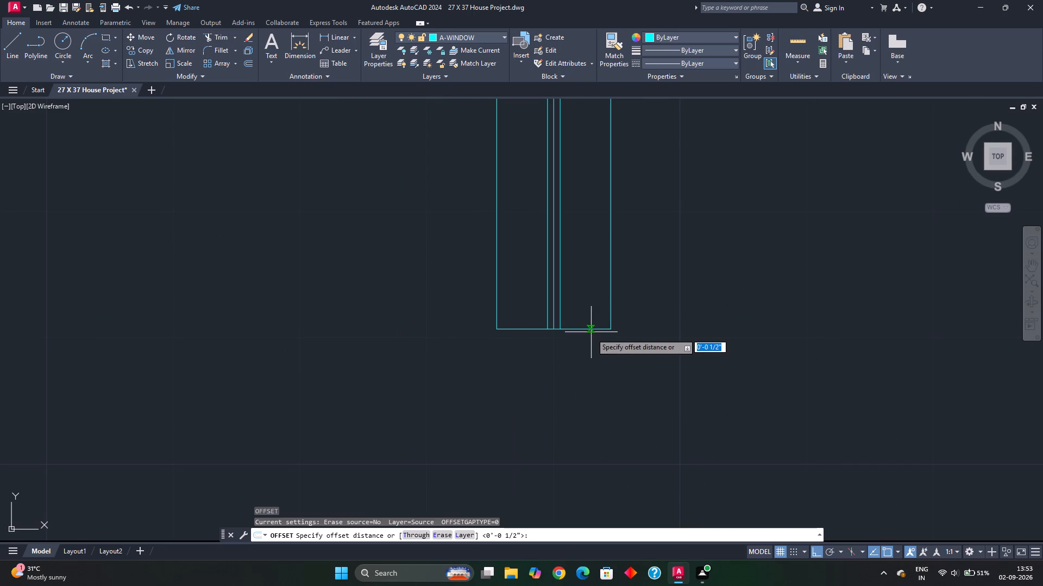
{"action": "key", "text": "space"}
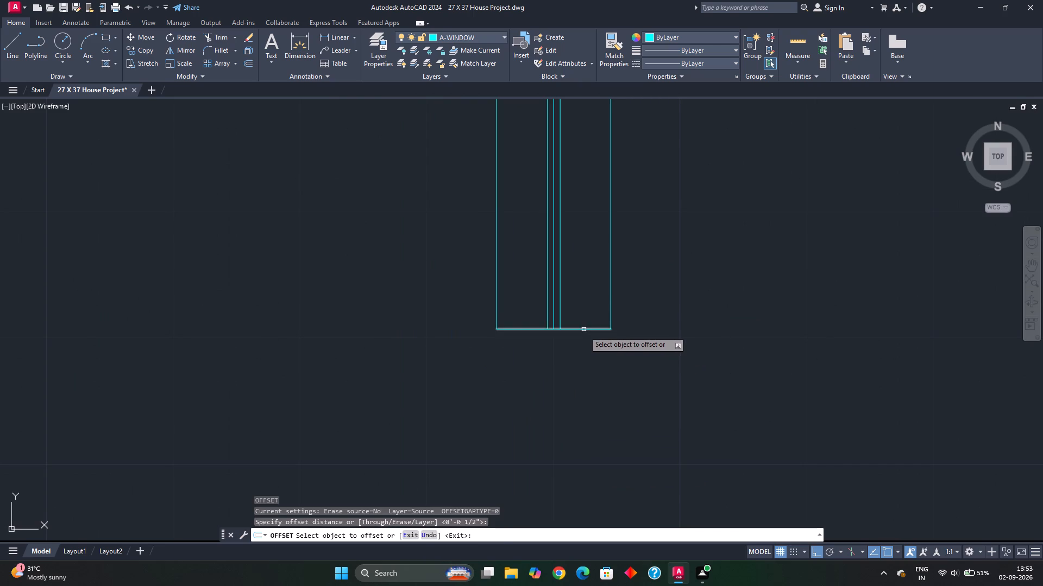
{"action": "left_click", "coordinate": [584, 330]}
{"action": "left_click", "coordinate": [579, 314]}
{"action": "scroll", "coordinate": [585, 281], "scroll_direction": "down", "scroll_amount": 2}
{"action": "middle_click_drag", "start_coordinate": [585, 267], "coordinate": [581, 515]}
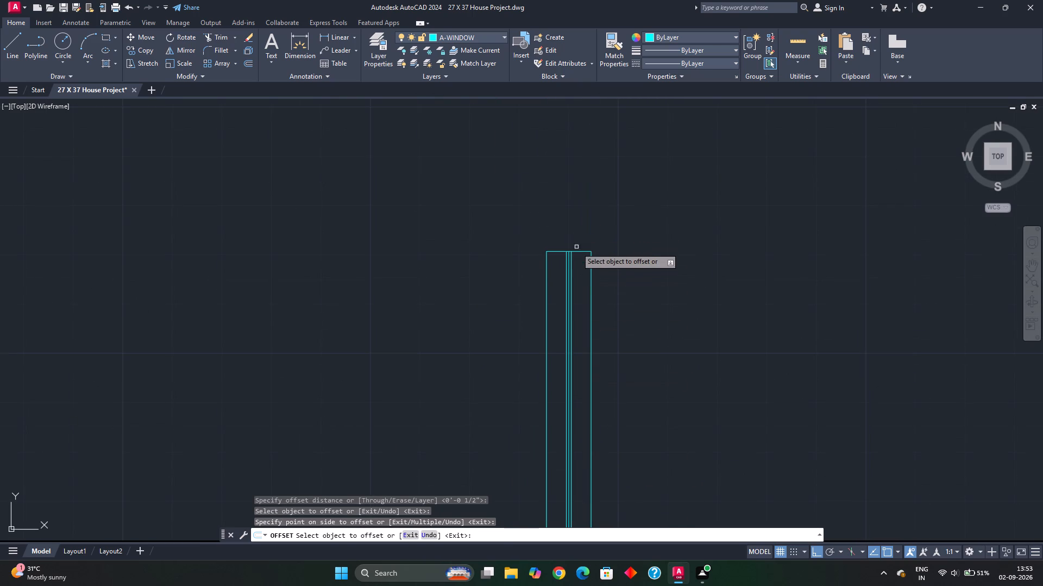
{"action": "left_click", "coordinate": [579, 251]}
{"action": "left_click", "coordinate": [579, 262]}
{"action": "middle_click_drag", "start_coordinate": [574, 348], "coordinate": [577, 220]}
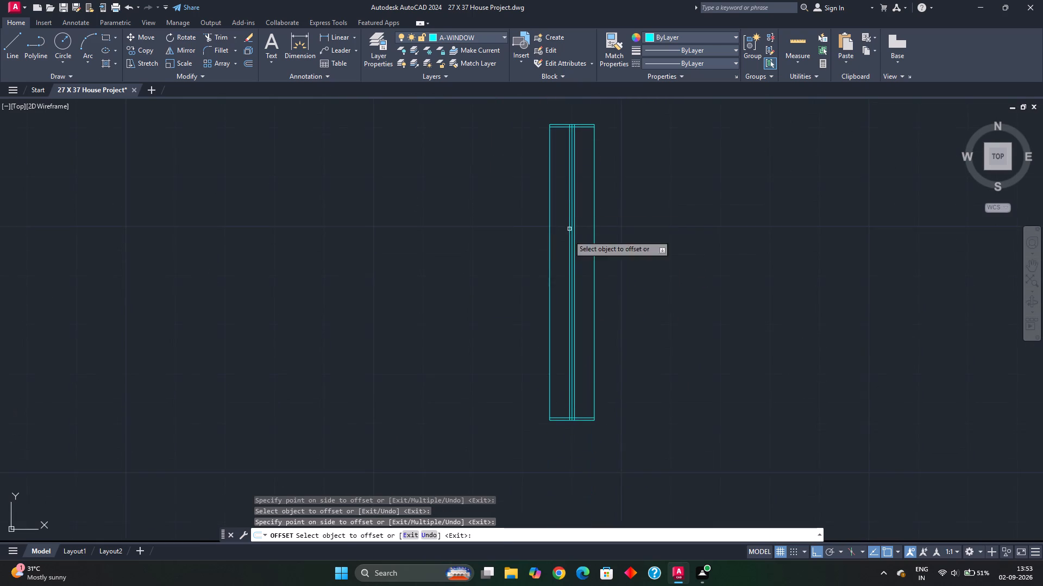
Trim the south end of the window's centre line back to the south inner edge line.
{"action": "scroll", "coordinate": [561, 388], "scroll_direction": "up", "scroll_amount": 2}
{"action": "middle_click_drag", "start_coordinate": [560, 400], "coordinate": [565, 291]}
{"action": "scroll", "coordinate": [594, 349], "scroll_direction": "up", "scroll_amount": 2}
{"action": "middle_click_drag", "start_coordinate": [599, 349], "coordinate": [606, 329]}
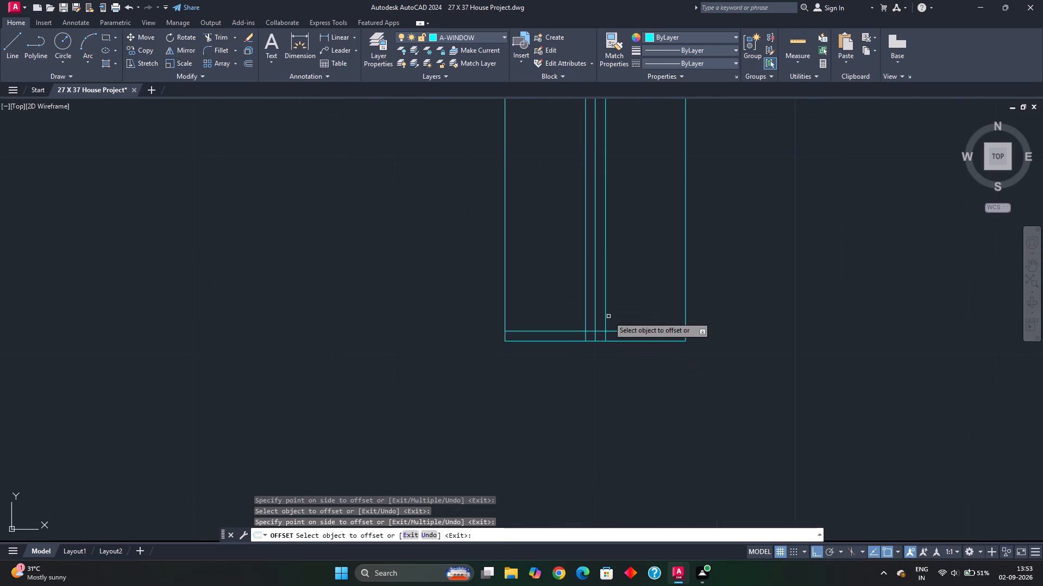
{"action": "scroll", "coordinate": [617, 334], "scroll_direction": "up", "scroll_amount": 2}
{"action": "key", "text": "Escape"}
{"action": "key", "text": "Escape"}
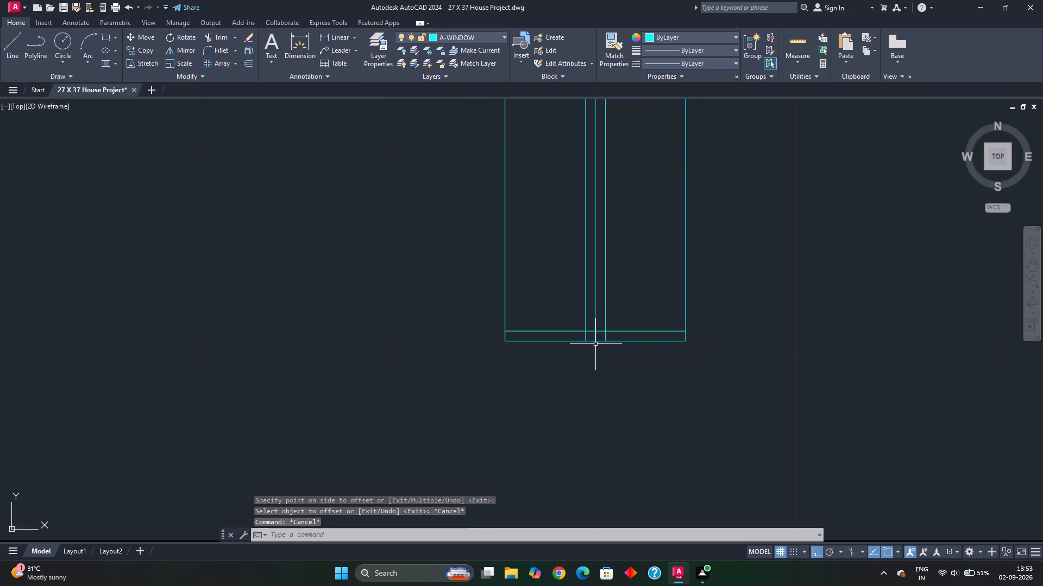
{"action": "type", "text": "tr"}
{"action": "key", "text": "space"}
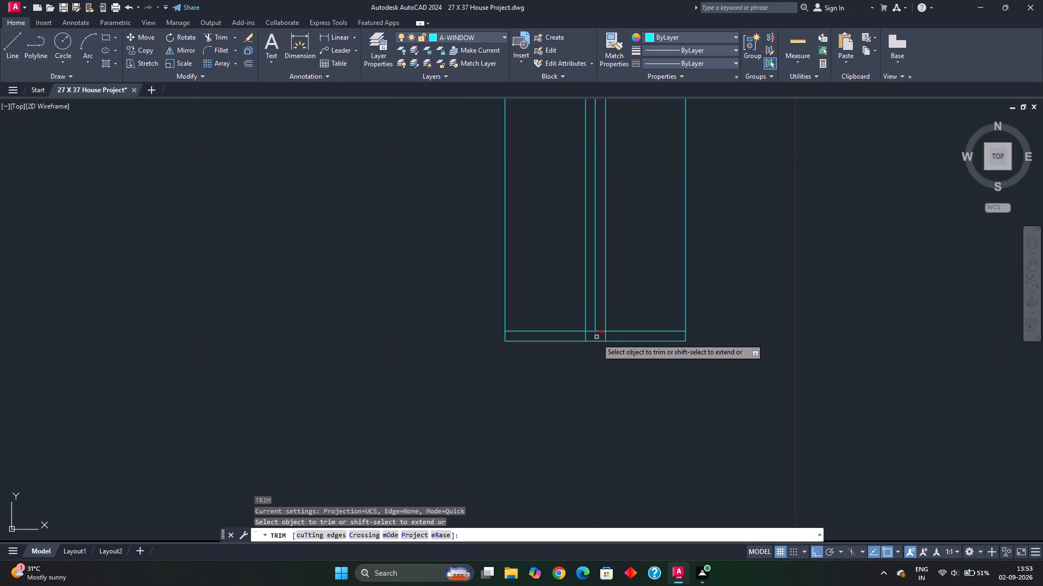
{"action": "left_click", "coordinate": [596, 338]}
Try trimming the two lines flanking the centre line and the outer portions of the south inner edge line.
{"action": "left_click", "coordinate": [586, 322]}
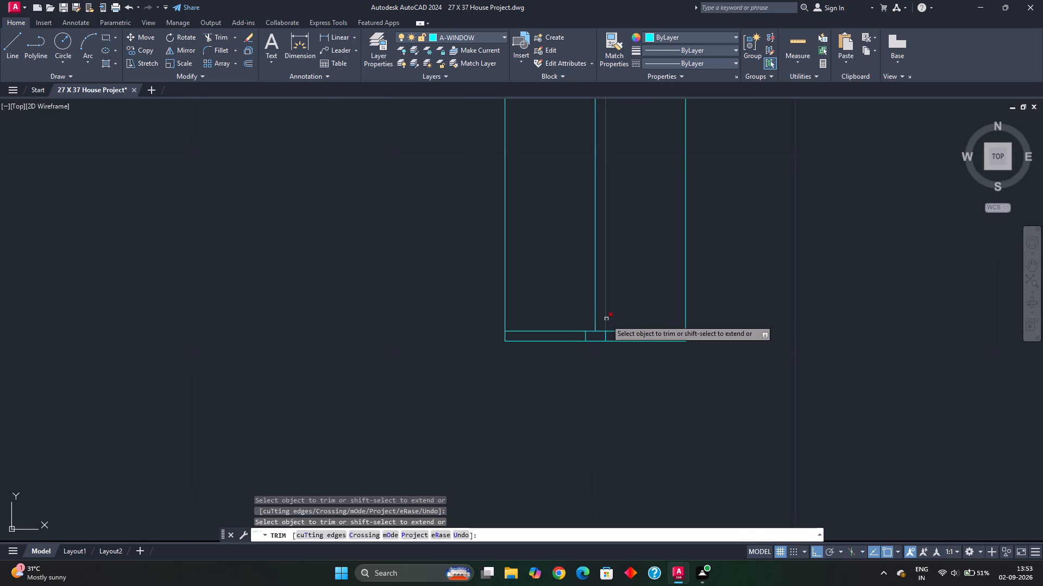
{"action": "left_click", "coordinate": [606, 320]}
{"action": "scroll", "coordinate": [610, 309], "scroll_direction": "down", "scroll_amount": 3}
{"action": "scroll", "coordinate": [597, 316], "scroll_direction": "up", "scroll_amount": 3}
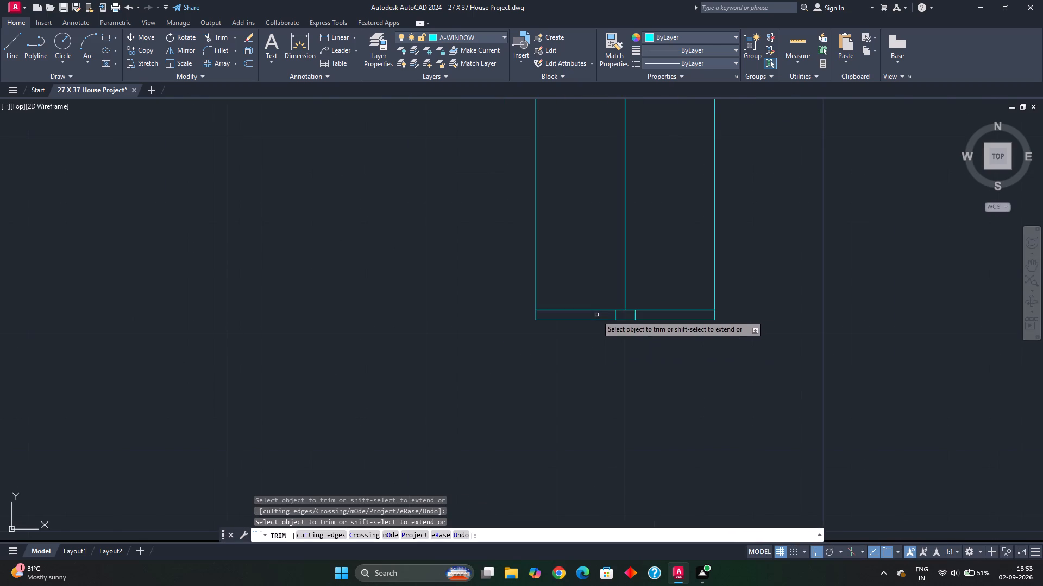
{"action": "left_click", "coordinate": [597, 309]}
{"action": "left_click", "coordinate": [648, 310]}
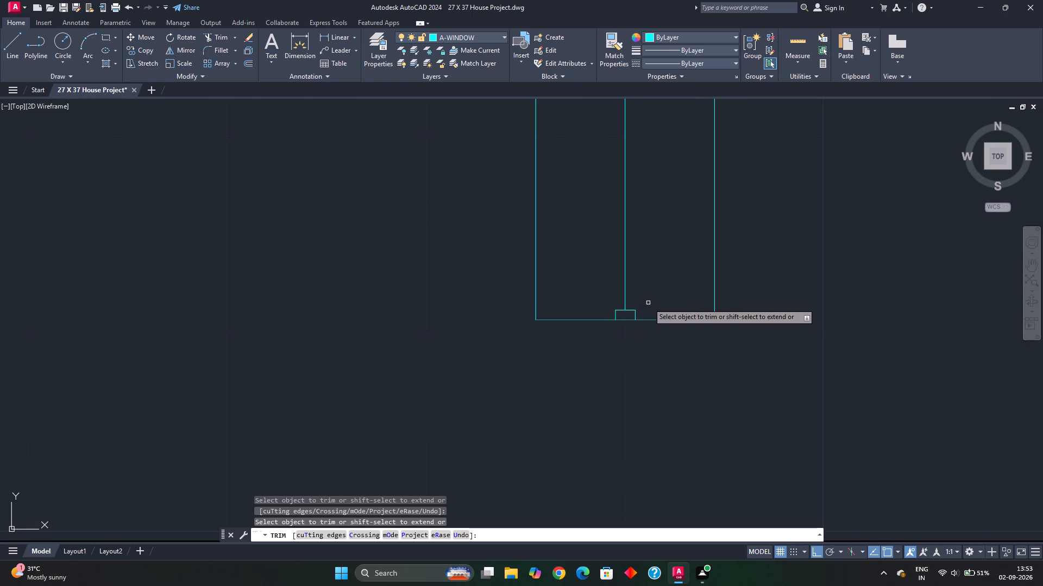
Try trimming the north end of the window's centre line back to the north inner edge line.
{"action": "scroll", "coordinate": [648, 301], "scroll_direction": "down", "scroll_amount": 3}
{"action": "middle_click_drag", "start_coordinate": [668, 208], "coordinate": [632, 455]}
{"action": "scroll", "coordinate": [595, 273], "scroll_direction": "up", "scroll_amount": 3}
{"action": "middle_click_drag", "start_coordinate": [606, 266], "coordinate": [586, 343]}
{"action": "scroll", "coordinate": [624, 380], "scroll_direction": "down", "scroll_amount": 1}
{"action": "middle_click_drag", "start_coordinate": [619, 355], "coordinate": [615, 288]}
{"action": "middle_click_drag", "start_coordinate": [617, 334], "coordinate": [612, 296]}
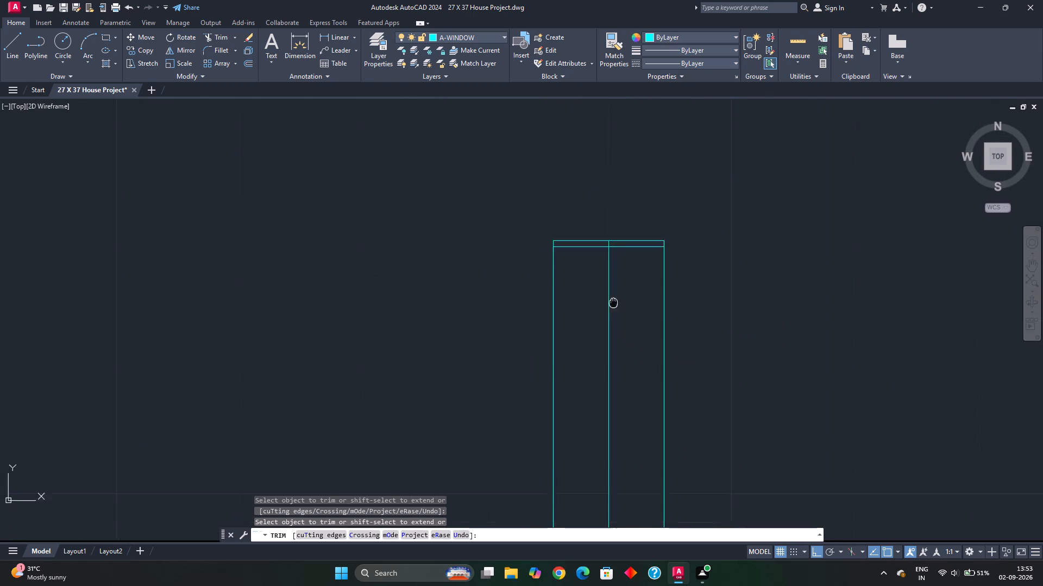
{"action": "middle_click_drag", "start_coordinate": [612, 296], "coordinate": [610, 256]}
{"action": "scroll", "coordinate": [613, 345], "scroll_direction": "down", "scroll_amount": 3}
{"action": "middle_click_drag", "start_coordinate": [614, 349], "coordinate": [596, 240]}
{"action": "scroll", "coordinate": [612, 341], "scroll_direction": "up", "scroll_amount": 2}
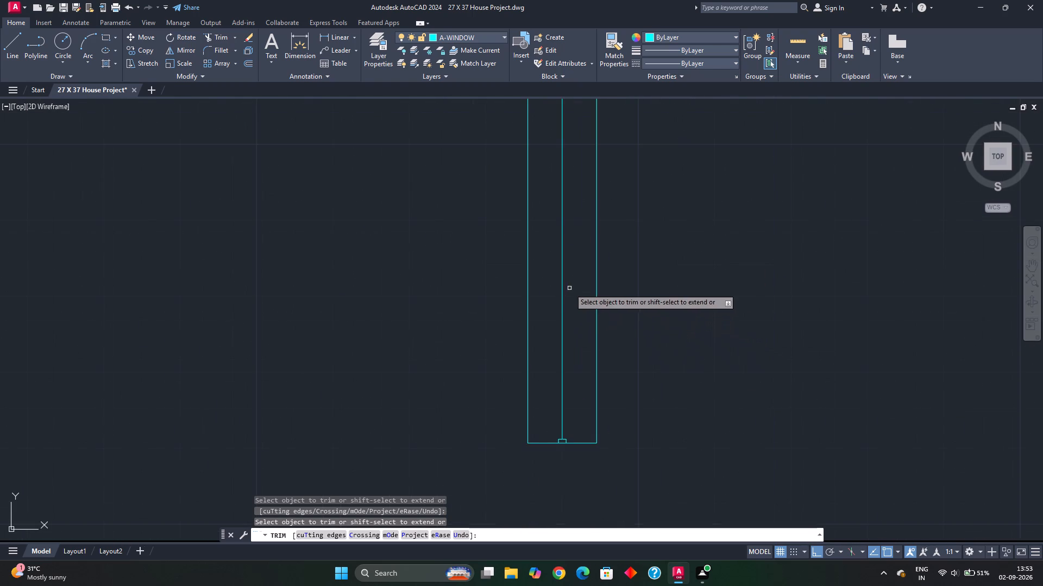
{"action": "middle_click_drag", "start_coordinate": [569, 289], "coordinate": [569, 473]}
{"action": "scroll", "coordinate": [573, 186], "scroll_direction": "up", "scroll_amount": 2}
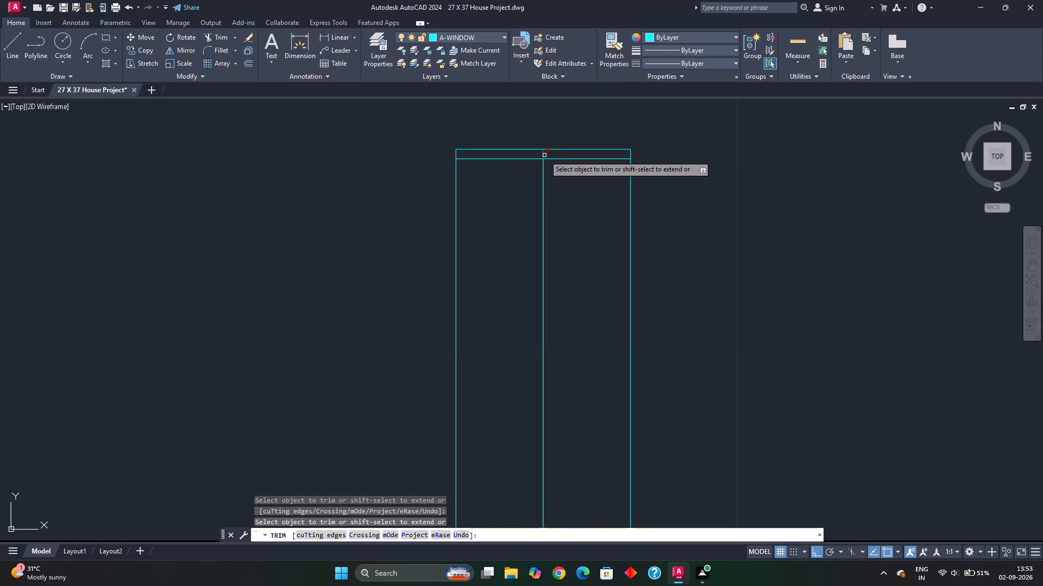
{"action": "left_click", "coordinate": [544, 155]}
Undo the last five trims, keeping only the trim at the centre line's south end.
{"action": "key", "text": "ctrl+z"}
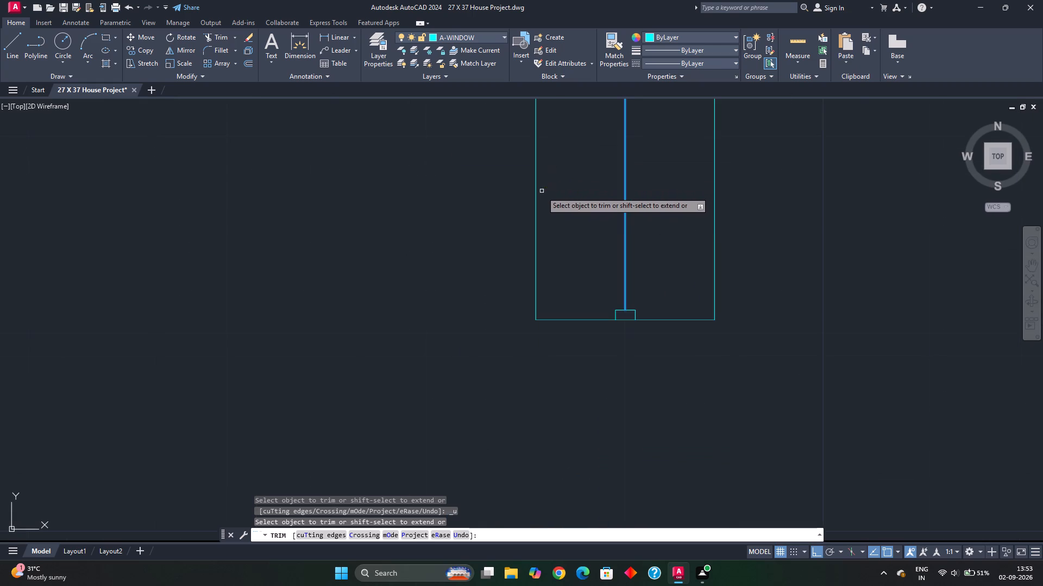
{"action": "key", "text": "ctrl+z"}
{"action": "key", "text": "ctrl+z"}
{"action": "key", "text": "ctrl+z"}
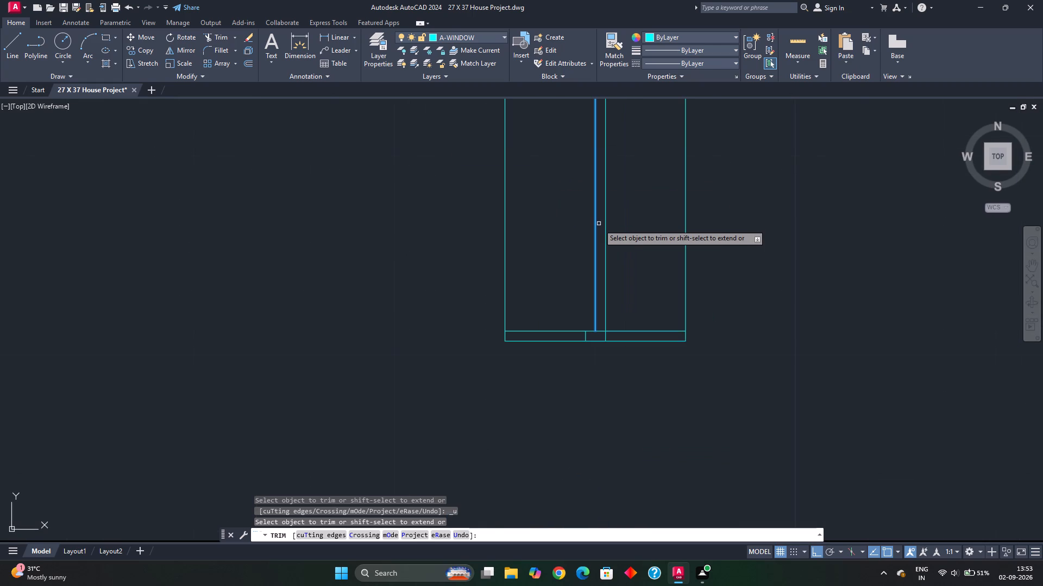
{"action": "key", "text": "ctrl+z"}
Trim the north end of the window's centre line back to the north inner edge line.
{"action": "scroll", "coordinate": [601, 216], "scroll_direction": "down", "scroll_amount": 3}
{"action": "middle_click_drag", "start_coordinate": [609, 192], "coordinate": [597, 354]}
{"action": "middle_click_drag", "start_coordinate": [602, 156], "coordinate": [562, 321]}
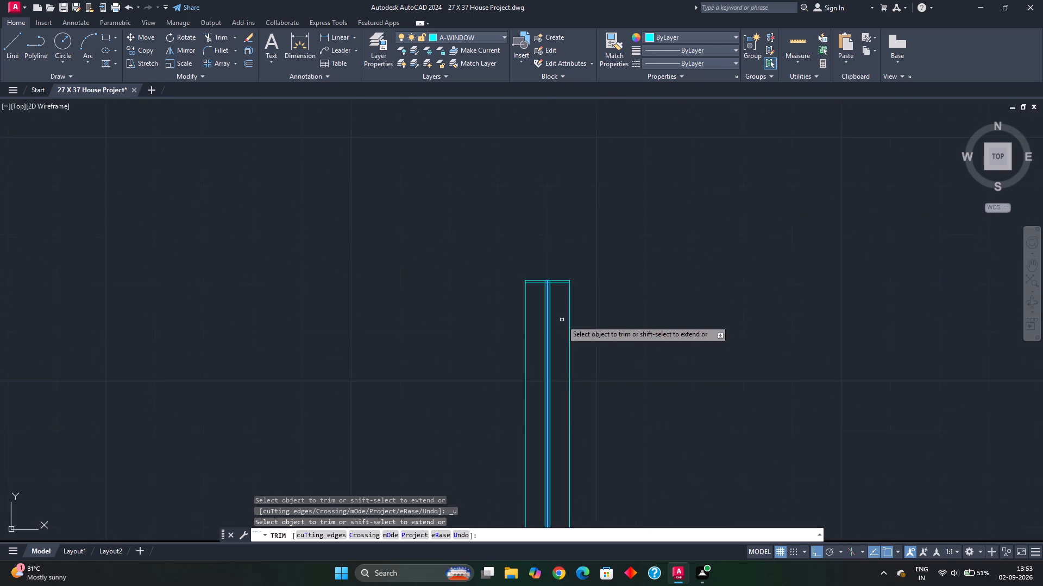
{"action": "scroll", "coordinate": [556, 277], "scroll_direction": "up", "scroll_amount": 5}
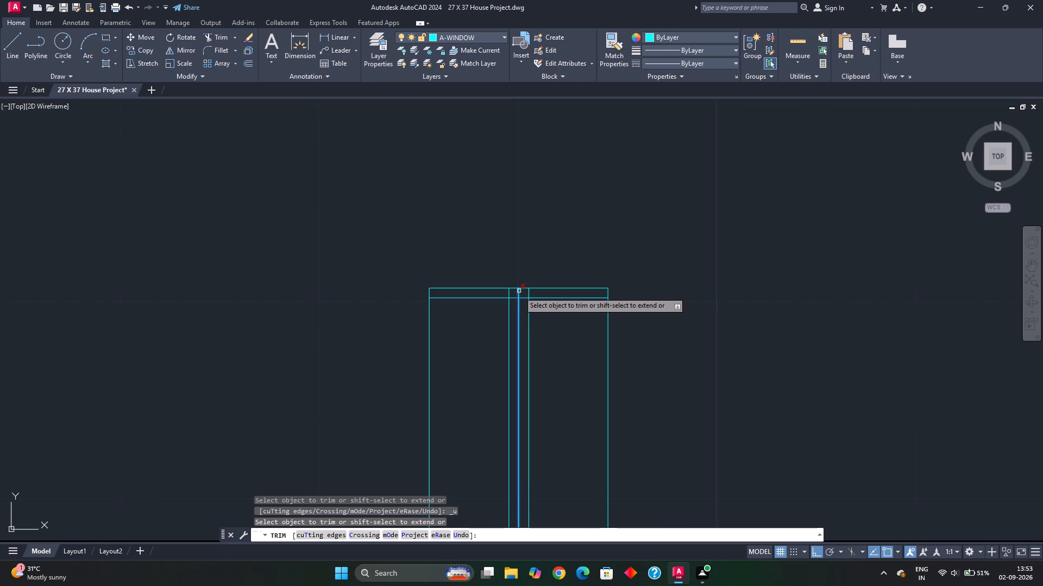
{"action": "key", "text": "Escape"}
{"action": "key", "text": "Escape"}
{"action": "scroll", "coordinate": [527, 289], "scroll_direction": "up", "scroll_amount": 2}
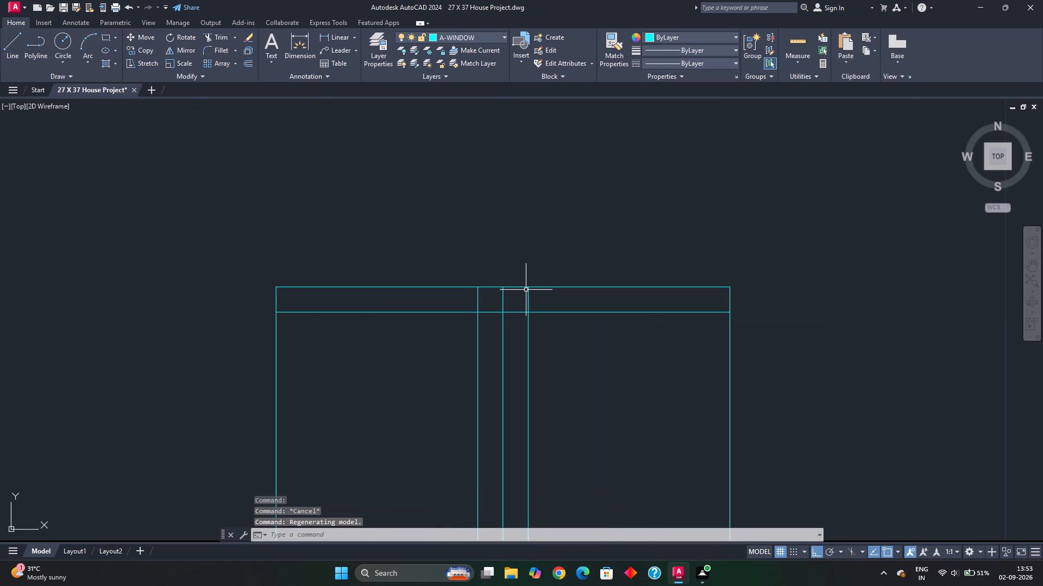
{"action": "type", "text": "tr"}
{"action": "key", "text": "space"}
{"action": "left_click", "coordinate": [504, 301]}
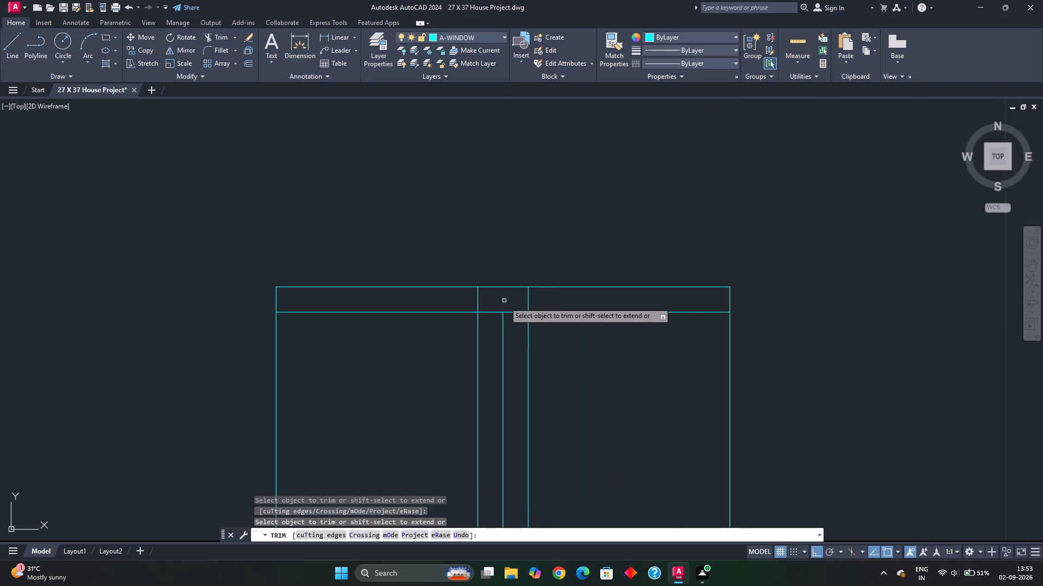
Trim the south inner edge line on both sides so only the piece between the two flanking lines remains.
{"action": "scroll", "coordinate": [569, 378], "scroll_direction": "down", "scroll_amount": 3}
{"action": "middle_click_drag", "start_coordinate": [569, 378], "coordinate": [524, 197]}
{"action": "middle_click_drag", "start_coordinate": [540, 458], "coordinate": [518, 217]}
{"action": "middle_click_drag", "start_coordinate": [498, 440], "coordinate": [496, 240]}
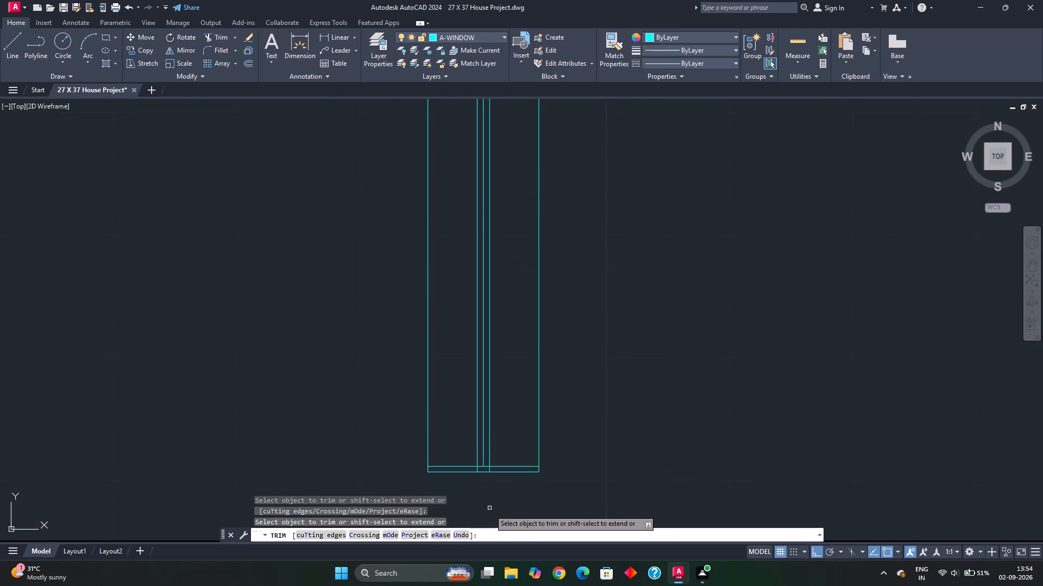
{"action": "scroll", "coordinate": [488, 508], "scroll_direction": "up", "scroll_amount": 3}
{"action": "scroll", "coordinate": [462, 392], "scroll_direction": "down", "scroll_amount": 2}
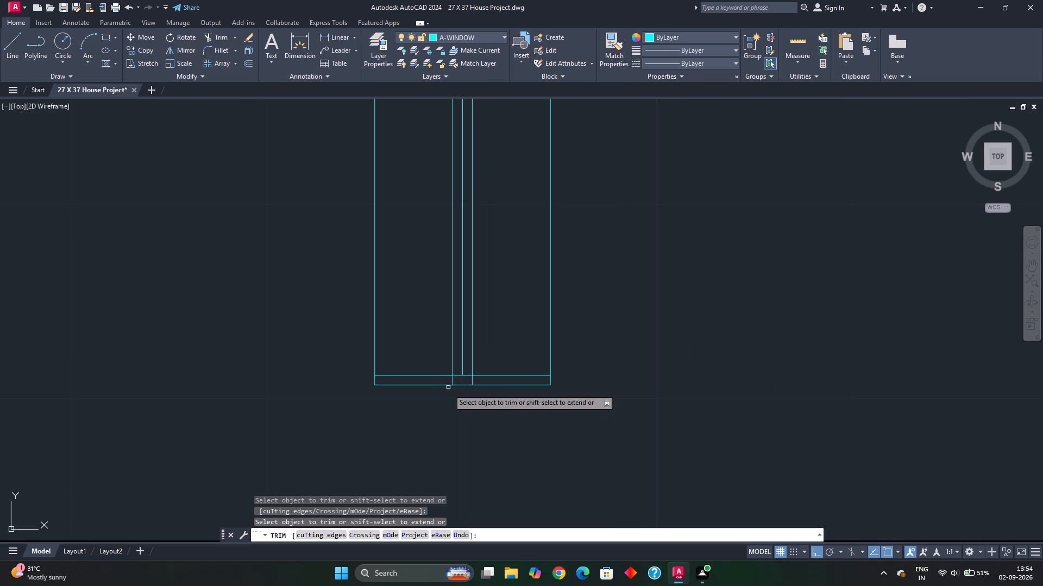
{"action": "left_click", "coordinate": [443, 377]}
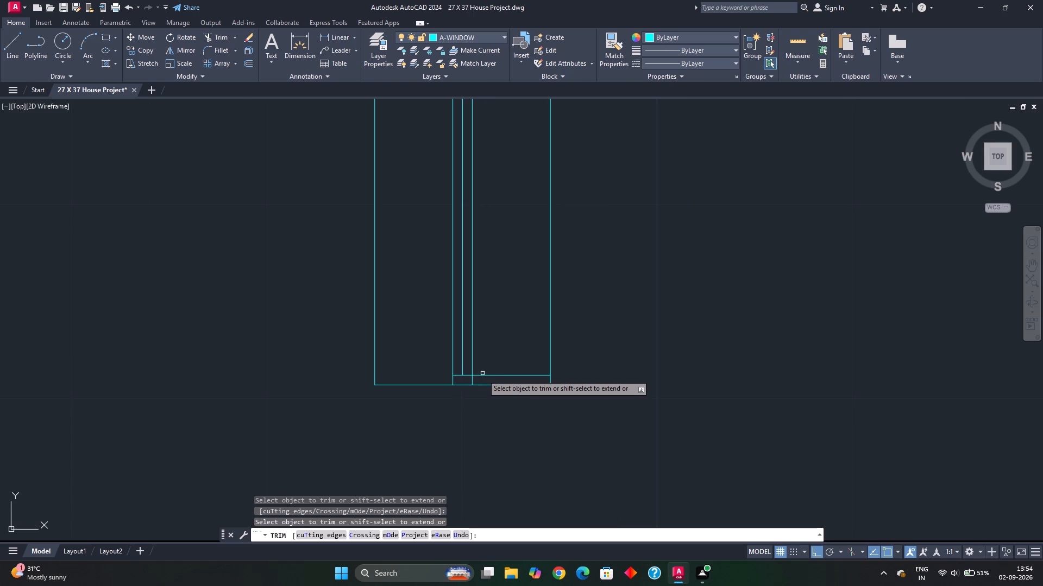
{"action": "left_click", "coordinate": [482, 377]}
Trim the north inner edge line on both sides so only the piece between the two flanking lines remains.
{"action": "scroll", "coordinate": [487, 361], "scroll_direction": "down", "scroll_amount": 3}
{"action": "middle_click_drag", "start_coordinate": [514, 285], "coordinate": [499, 504]}
{"action": "scroll", "coordinate": [474, 316], "scroll_direction": "up", "scroll_amount": 3}
{"action": "left_click", "coordinate": [480, 262]}
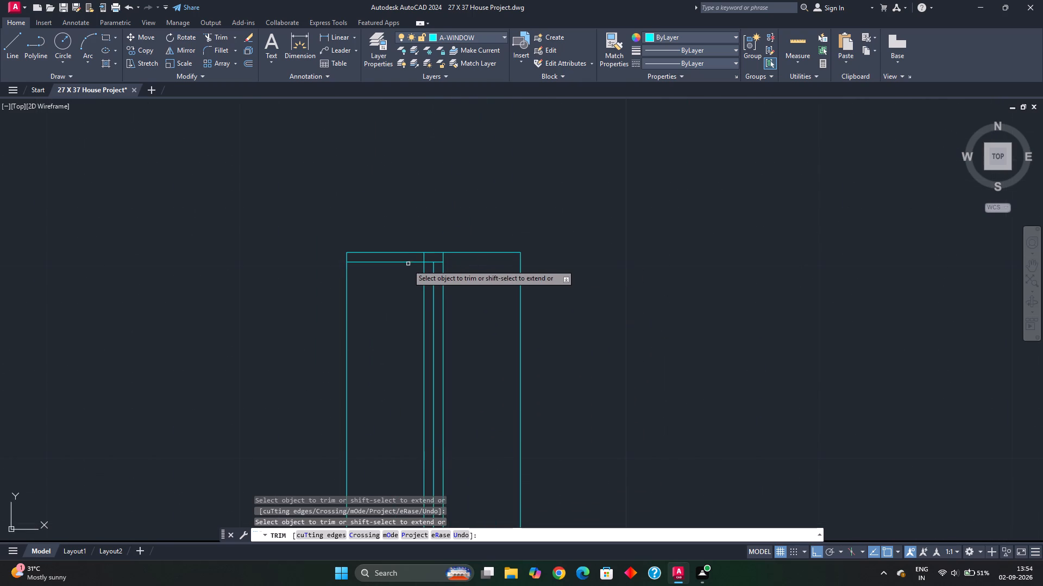
{"action": "left_click", "coordinate": [407, 263]}
{"action": "scroll", "coordinate": [481, 401], "scroll_direction": "down", "scroll_amount": 2}
{"action": "middle_click_drag", "start_coordinate": [475, 406], "coordinate": [474, 233]}
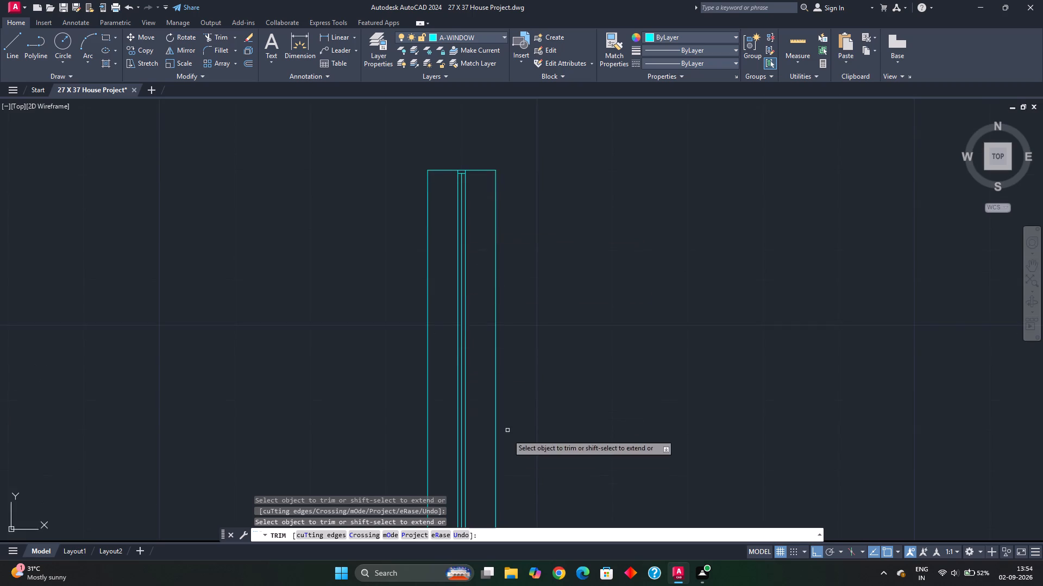
{"action": "scroll", "coordinate": [506, 447], "scroll_direction": "down", "scroll_amount": 1}
{"action": "middle_click_drag", "start_coordinate": [506, 449], "coordinate": [482, 295]}
{"action": "key", "text": "Escape"}
{"action": "key", "text": "Escape"}
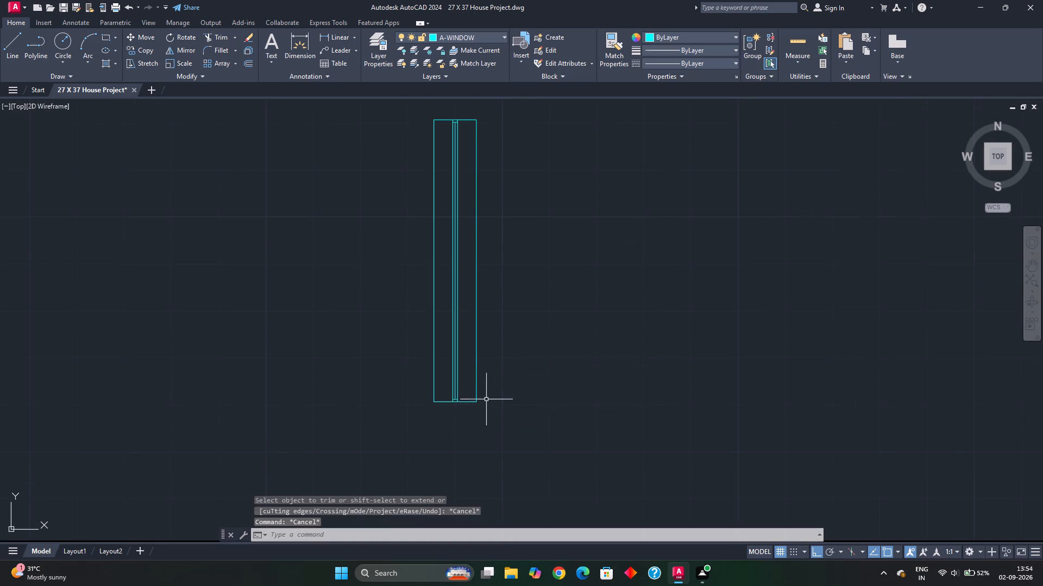
Move the whole window by its northeast corner, with Ortho off, into the northeast room's east wall opening, aligned to the opening's northeast corner.
{"action": "scroll", "coordinate": [484, 402], "scroll_direction": "up", "scroll_amount": 3}
{"action": "scroll", "coordinate": [479, 405], "scroll_direction": "down", "scroll_amount": 3}
{"action": "middle_click_drag", "start_coordinate": [507, 375], "coordinate": [512, 408]}
{"action": "scroll", "coordinate": [512, 406], "scroll_direction": "down", "scroll_amount": 1}
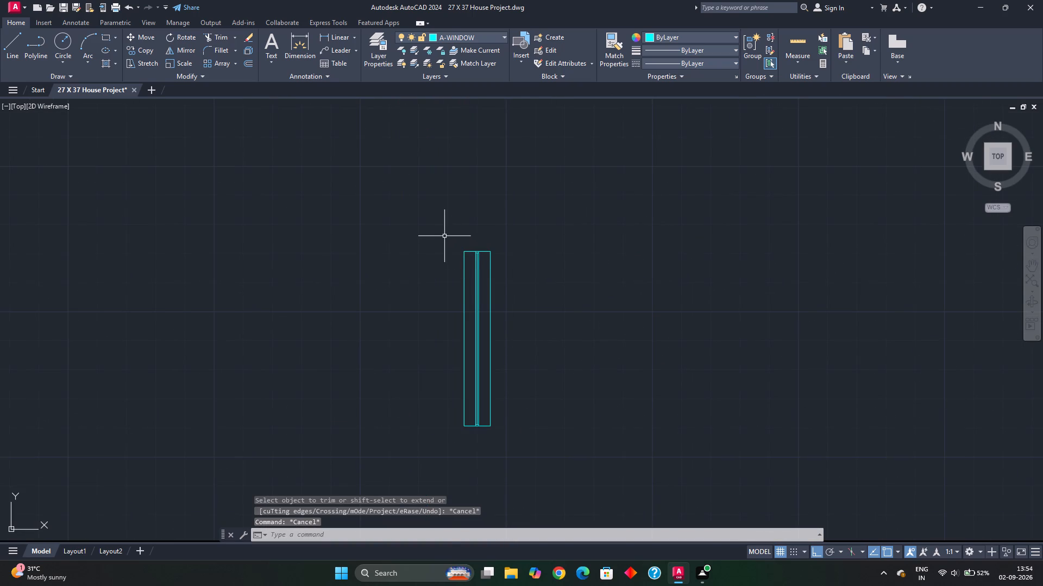
{"action": "left_click", "coordinate": [444, 236]}
{"action": "left_click", "coordinate": [534, 438]}
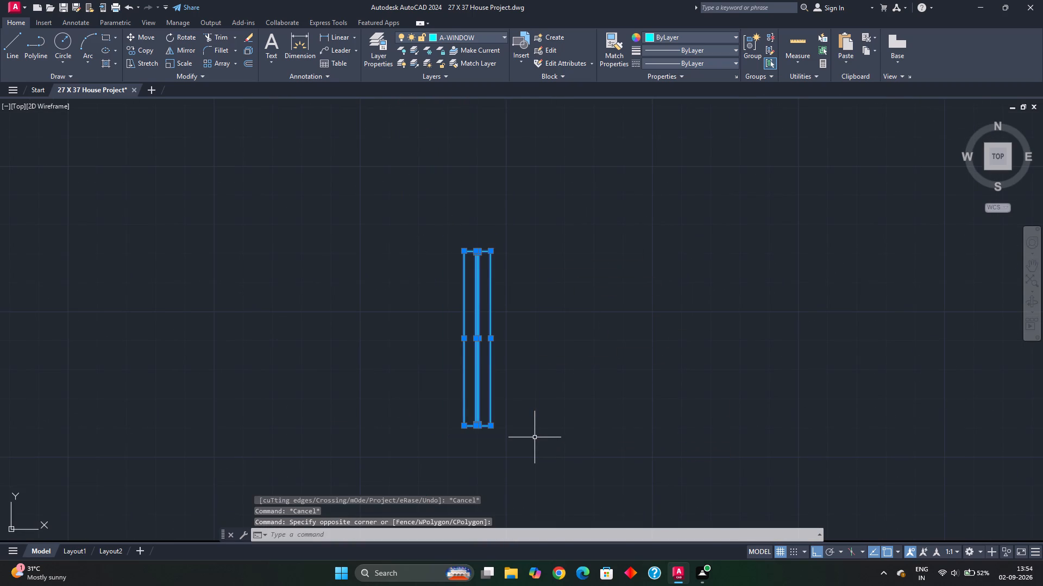
{"action": "key", "text": "m"}
{"action": "key", "text": "Return"}
{"action": "left_click", "coordinate": [489, 250]}
{"action": "scroll", "coordinate": [391, 276], "scroll_direction": "down", "scroll_amount": 3}
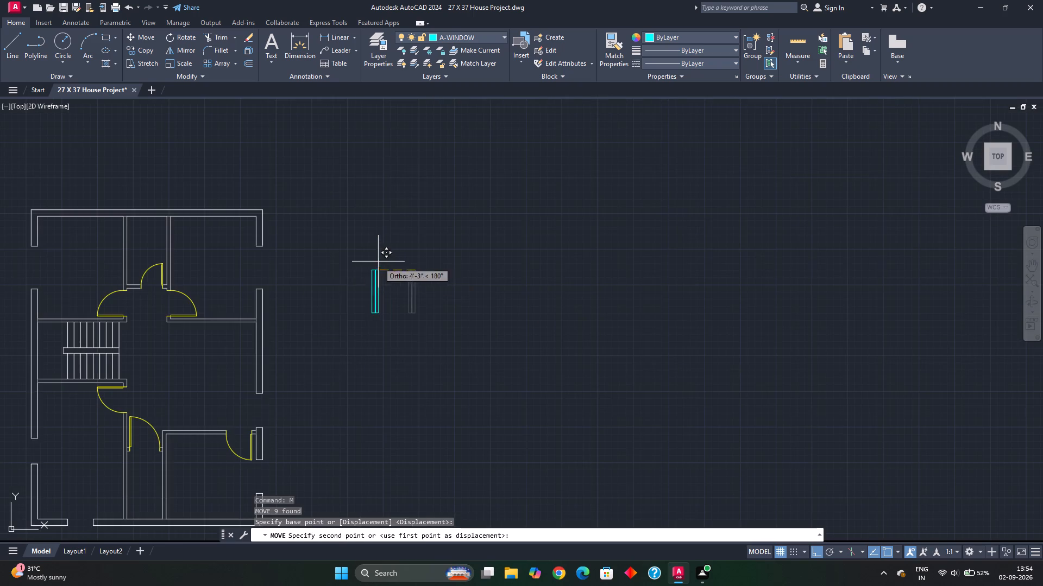
{"action": "left_click", "coordinate": [810, 547]}
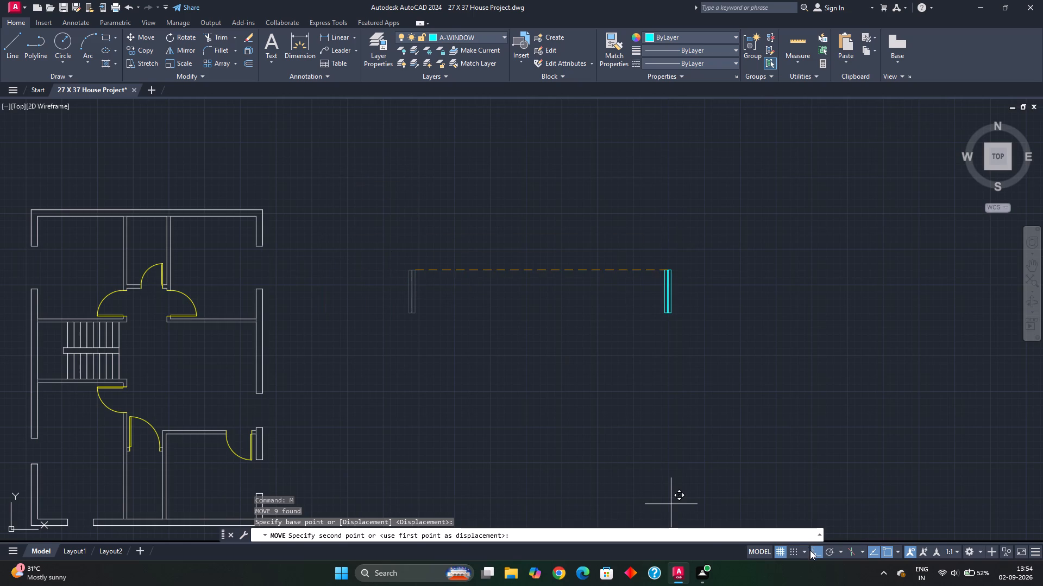
{"action": "left_click", "coordinate": [817, 551]}
{"action": "scroll", "coordinate": [190, 182], "scroll_direction": "up", "scroll_amount": 2}
{"action": "scroll", "coordinate": [345, 351], "scroll_direction": "up", "scroll_amount": 1}
{"action": "middle_click_drag", "start_coordinate": [358, 353], "coordinate": [366, 338]}
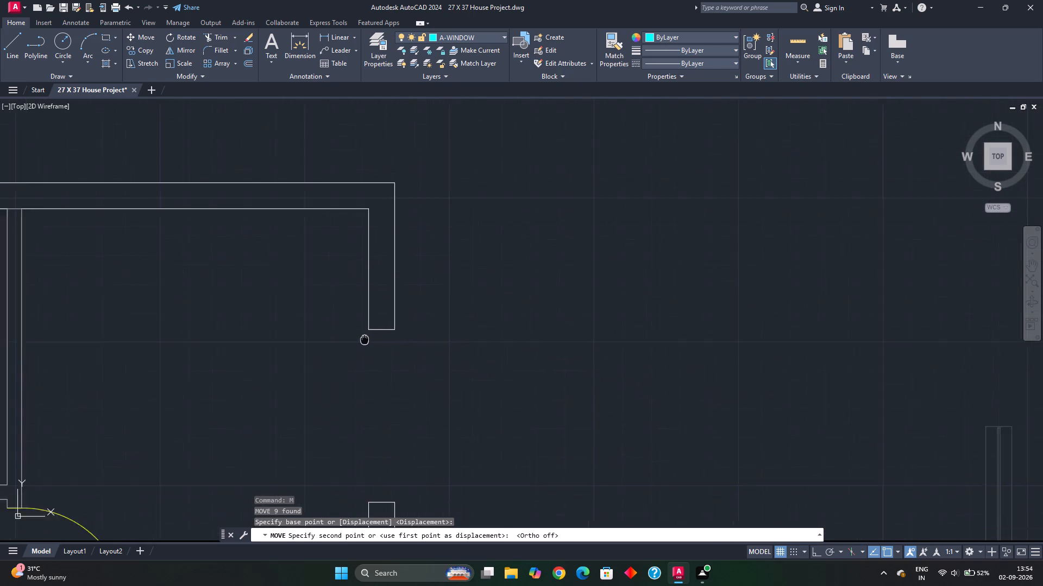
{"action": "middle_click_drag", "start_coordinate": [366, 338], "coordinate": [398, 228]}
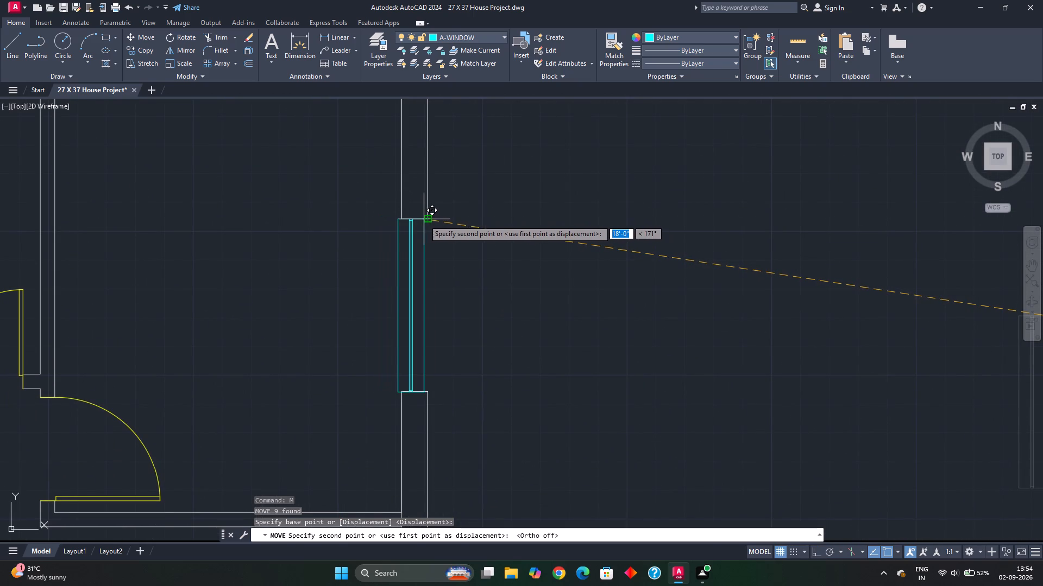
{"action": "left_click", "coordinate": [426, 220]}
Draw a horizontal rectangle 4' long and 9" wide in the empty space east of the floor plan.
{"action": "scroll", "coordinate": [481, 275], "scroll_direction": "down", "scroll_amount": 2}
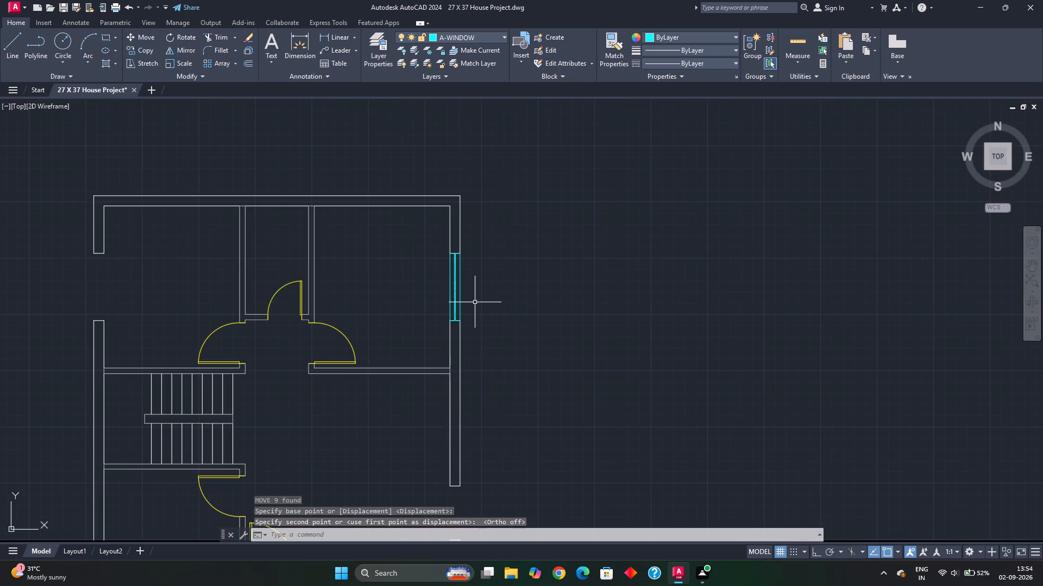
{"action": "scroll", "coordinate": [474, 307], "scroll_direction": "down", "scroll_amount": 1}
{"action": "middle_click_drag", "start_coordinate": [488, 341], "coordinate": [481, 310]}
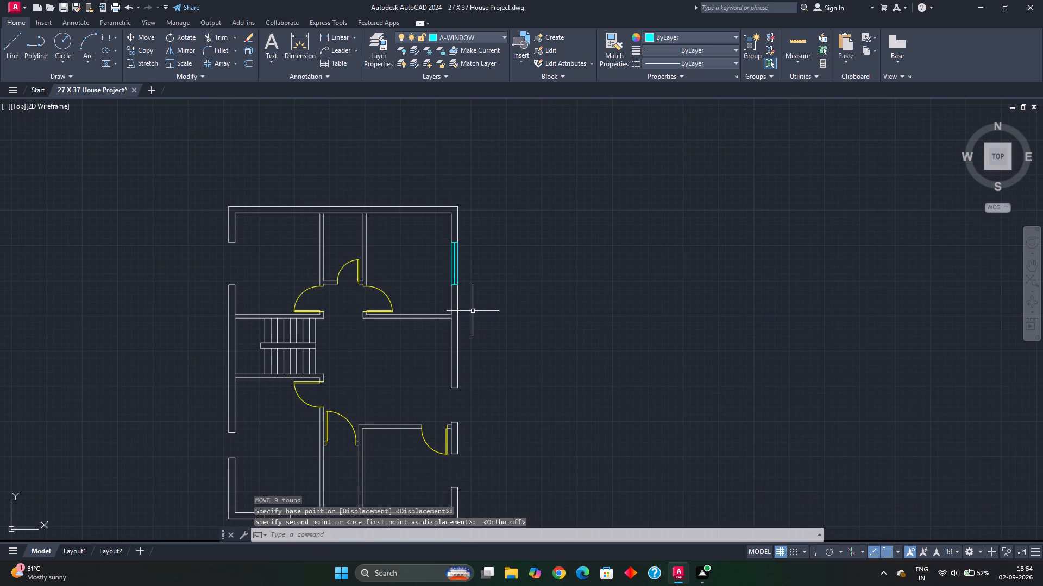
{"action": "middle_click_drag", "start_coordinate": [481, 293], "coordinate": [441, 274]}
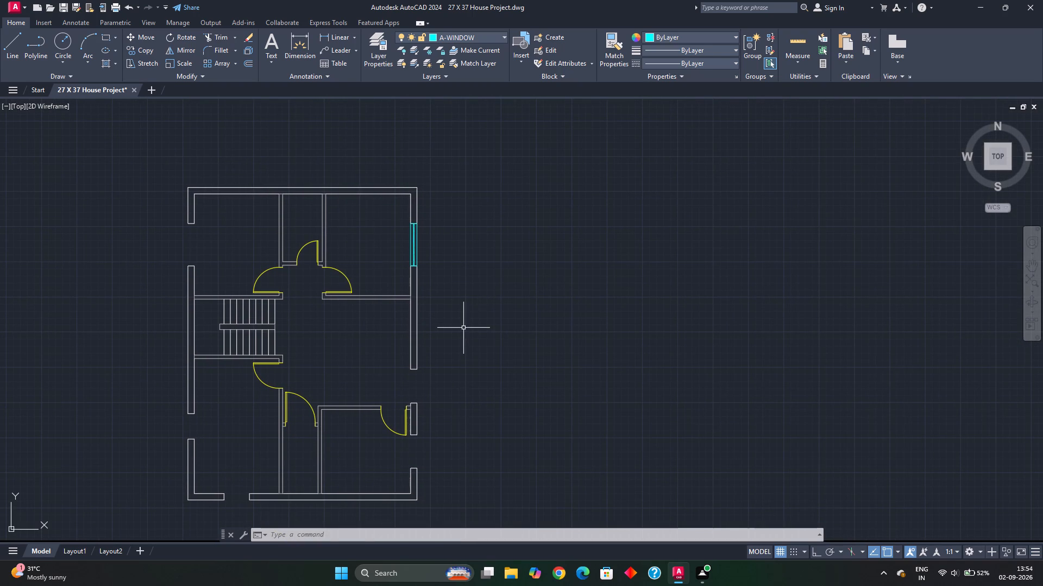
{"action": "key", "text": "r"}
{"action": "key", "text": "e"}
{"action": "key", "text": "c"}
{"action": "key", "text": "space"}
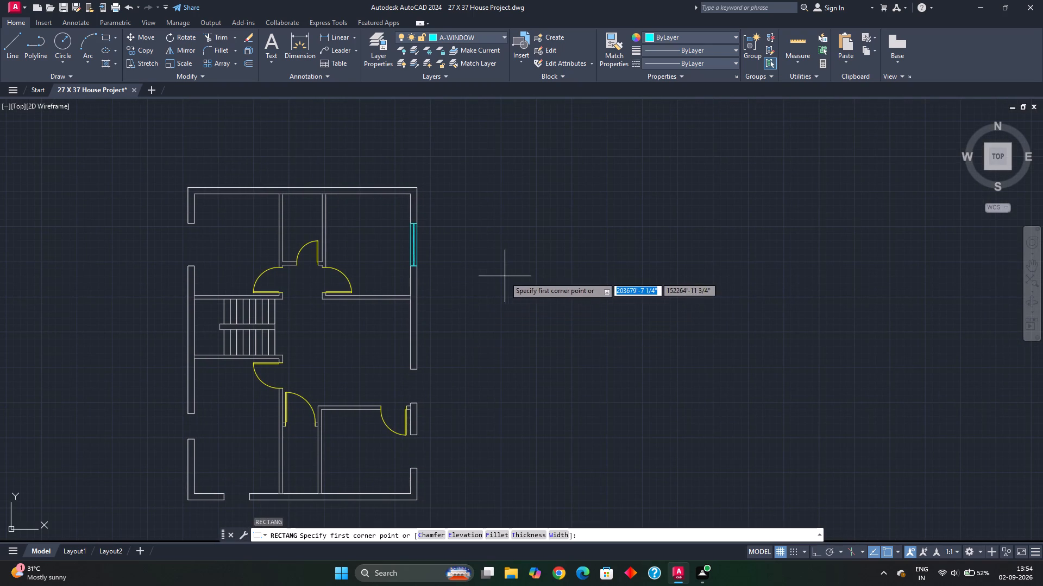
{"action": "left_click", "coordinate": [512, 272]}
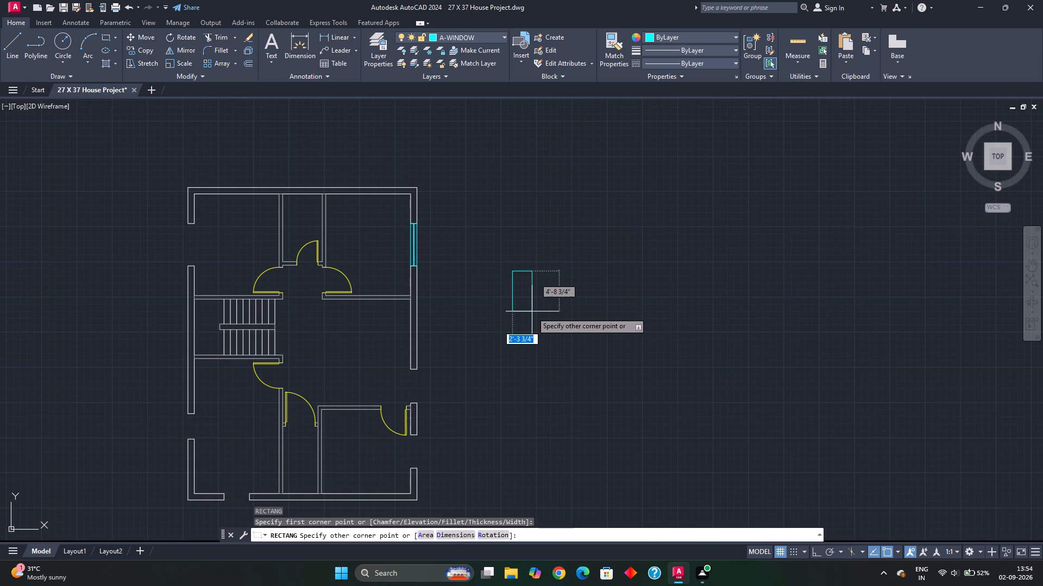
{"action": "key", "text": "d"}
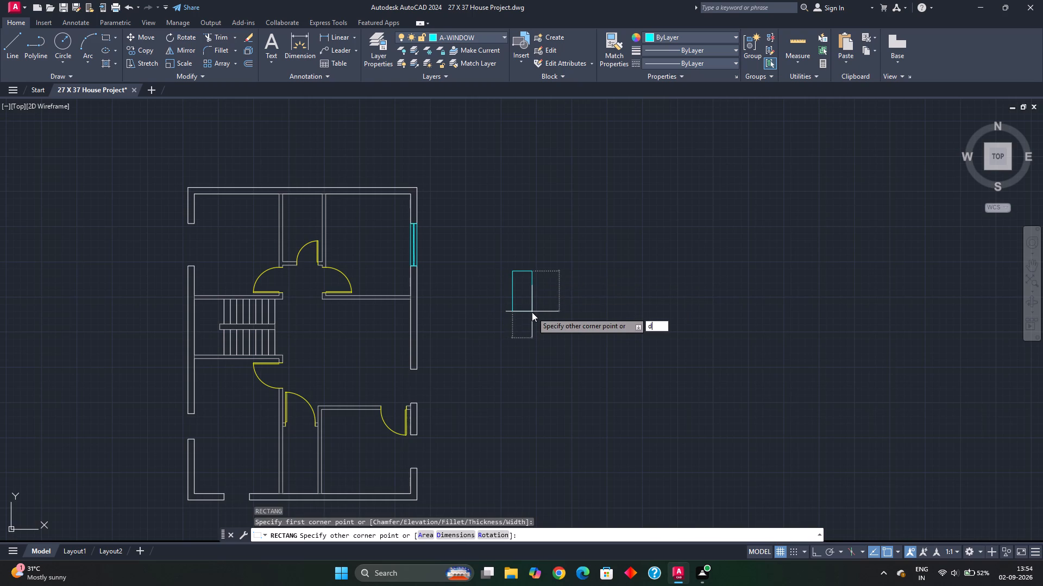
{"action": "key", "text": "Return"}
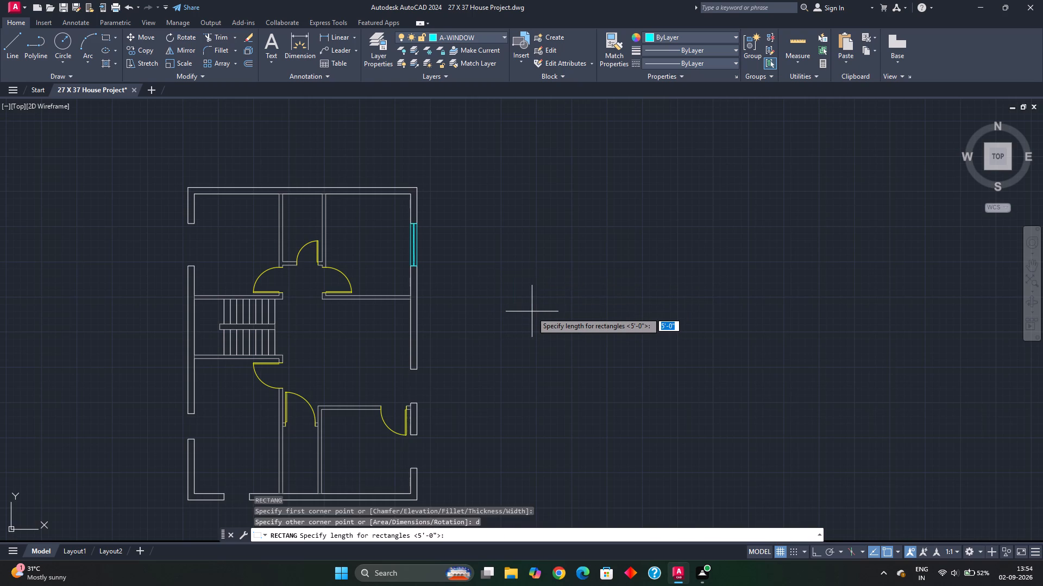
{"action": "key", "text": "4"}
{"action": "key", "text": "apostrophe"}
{"action": "key", "text": "Return"}
{"action": "key", "text": "Return"}
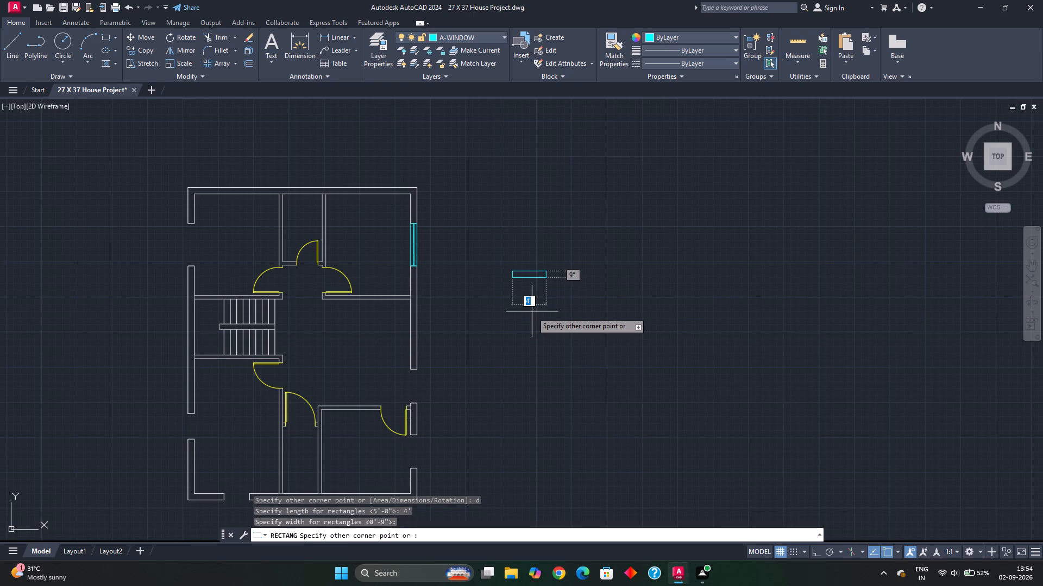
{"action": "left_click", "coordinate": [532, 305]}
Explode the new 4' rectangle into separate lines.
{"action": "scroll", "coordinate": [530, 288], "scroll_direction": "up", "scroll_amount": 2}
{"action": "middle_click_drag", "start_coordinate": [530, 287], "coordinate": [462, 386]}
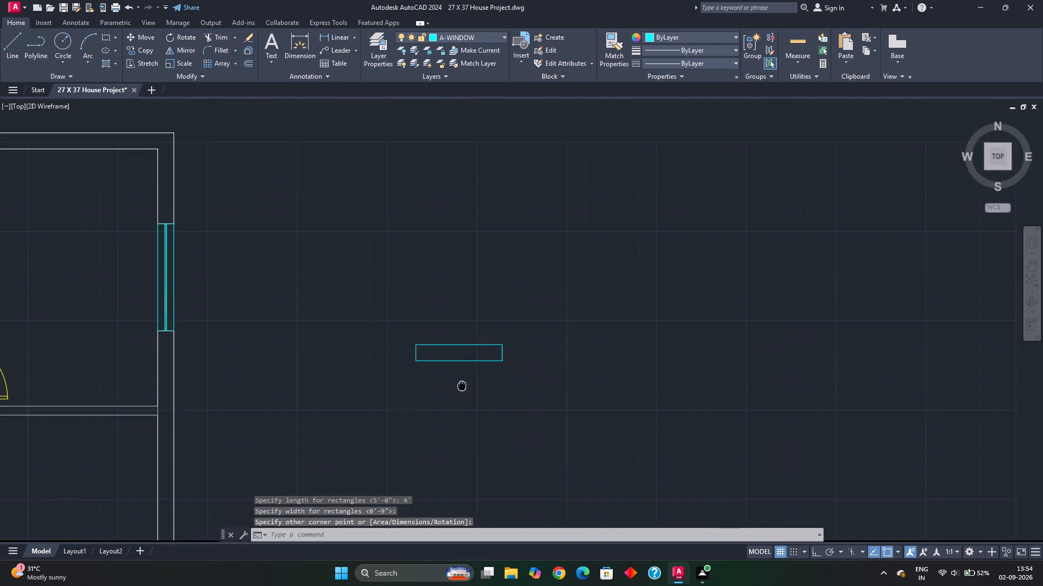
{"action": "middle_click_drag", "start_coordinate": [462, 386], "coordinate": [462, 386]}
{"action": "scroll", "coordinate": [460, 345], "scroll_direction": "up", "scroll_amount": 1}
{"action": "left_click", "coordinate": [463, 342]}
{"action": "left_click", "coordinate": [442, 402]}
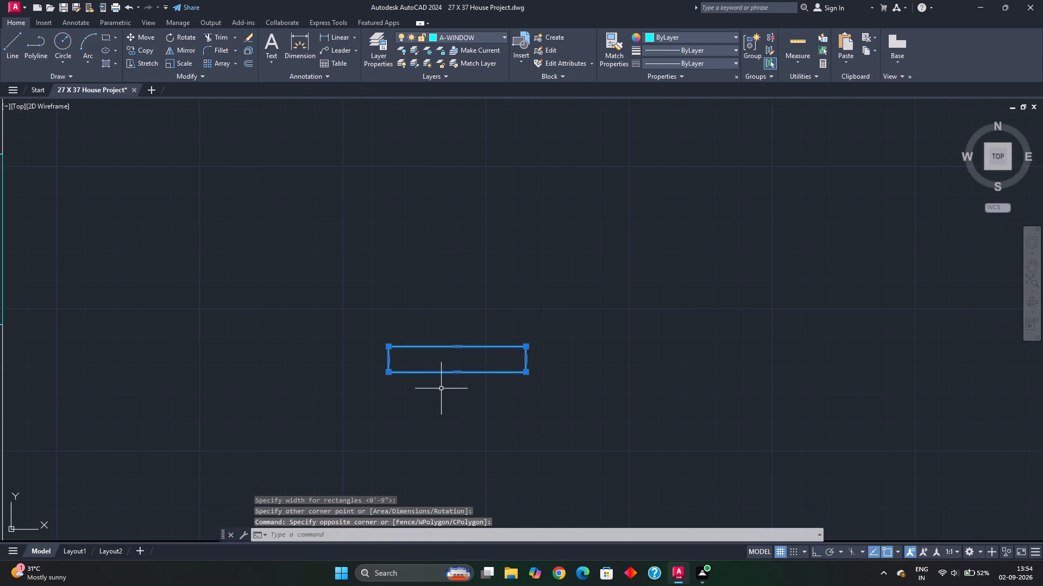
{"action": "key", "text": "x"}
{"action": "key", "text": "Return"}
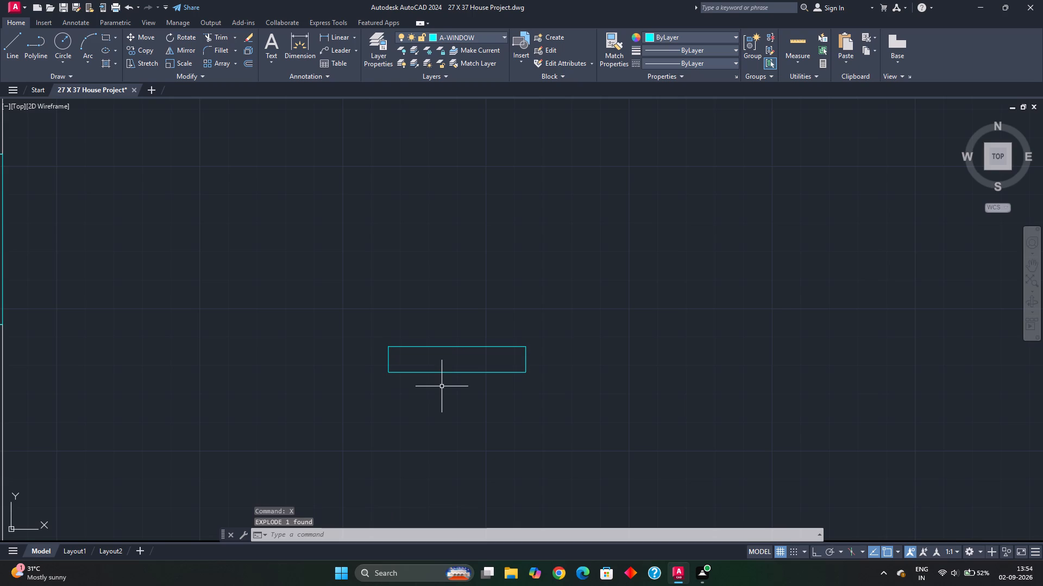
Draw a horizontal centre line between the midpoints of the rectangle's west and east edges.
{"action": "type", "text": "l'"}
{"action": "key", "text": "BackSpace"}
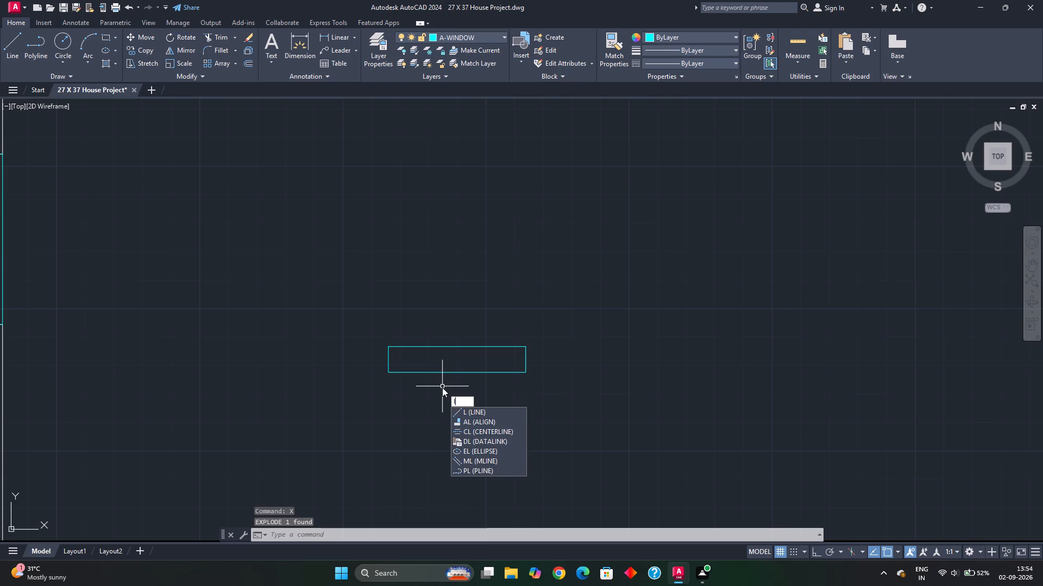
{"action": "key", "text": "Return"}
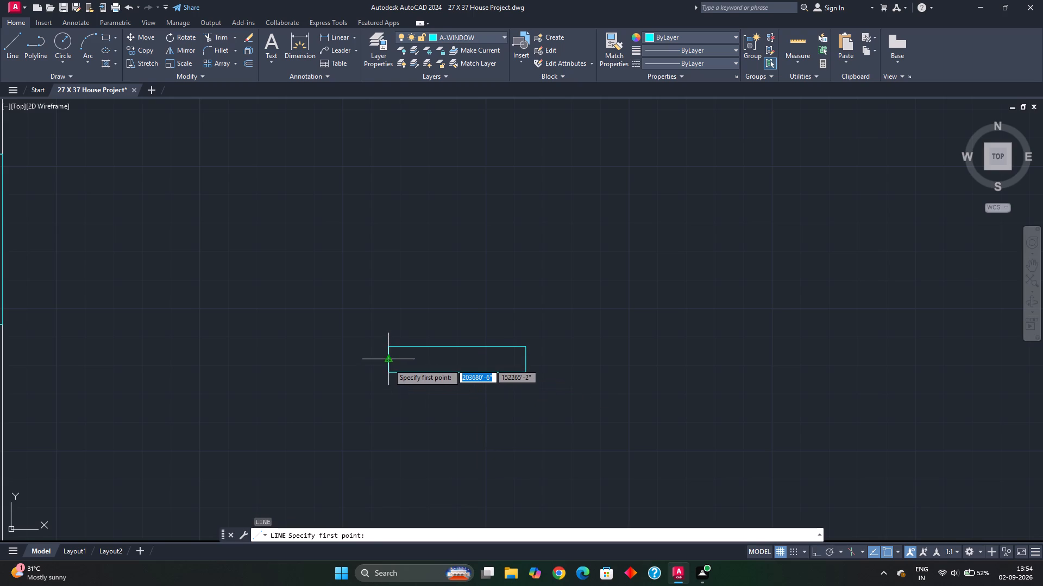
{"action": "left_click", "coordinate": [388, 364]}
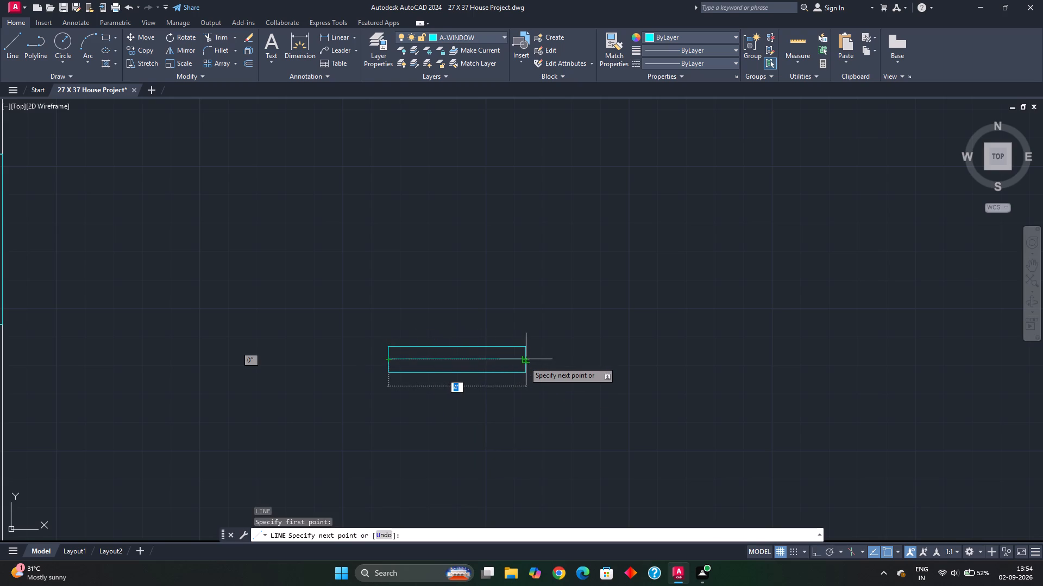
{"action": "left_click", "coordinate": [524, 361]}
{"action": "key", "text": "Escape"}
Offset the window's centre line 1/2" to both the north and south sides.
{"action": "key", "text": "o"}
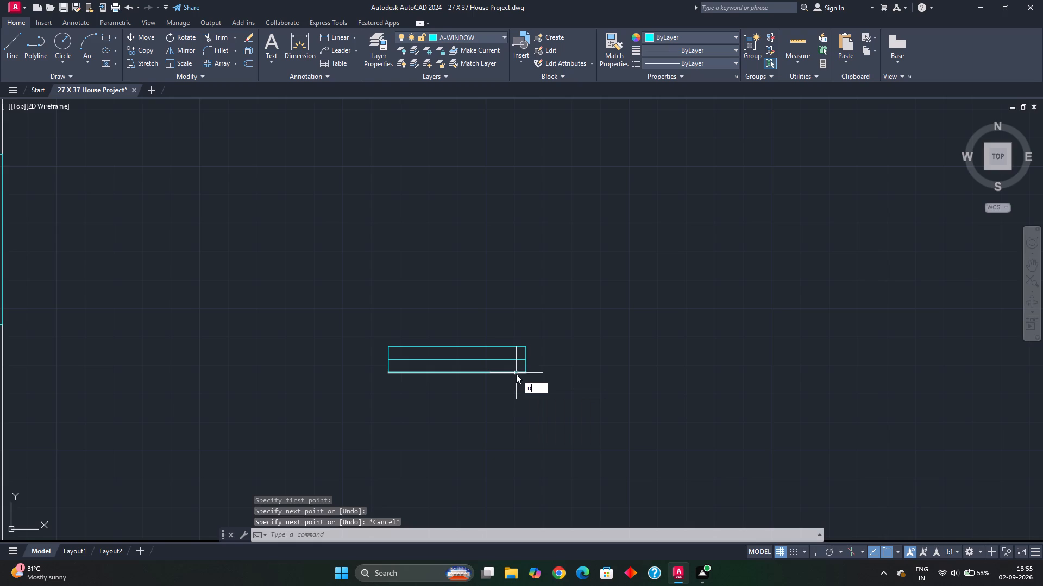
{"action": "key", "text": "Return"}
{"action": "key", "text": "Return"}
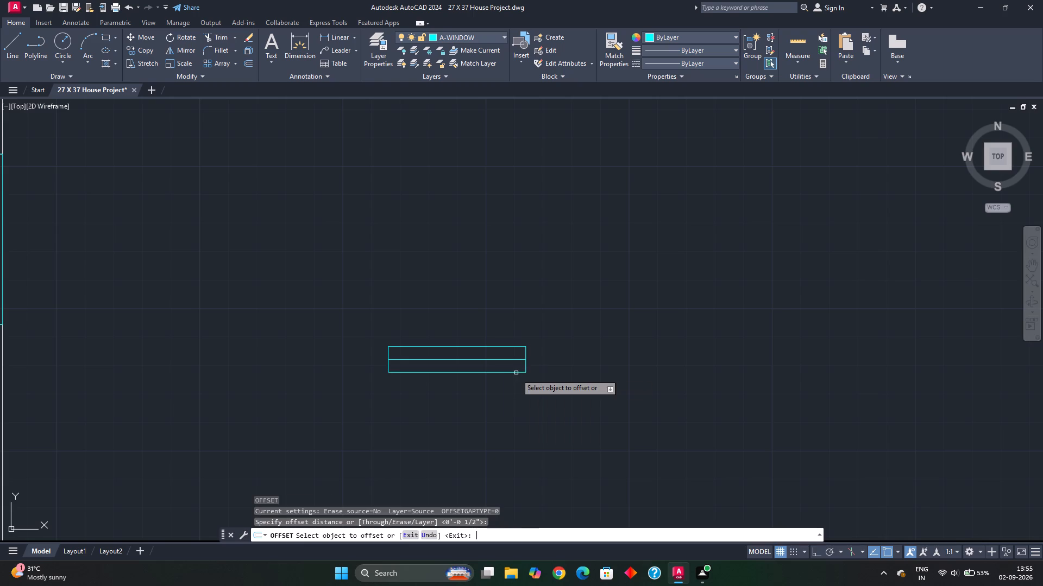
{"action": "left_click", "coordinate": [513, 361]}
{"action": "scroll", "coordinate": [513, 361], "scroll_direction": "up", "scroll_amount": 4}
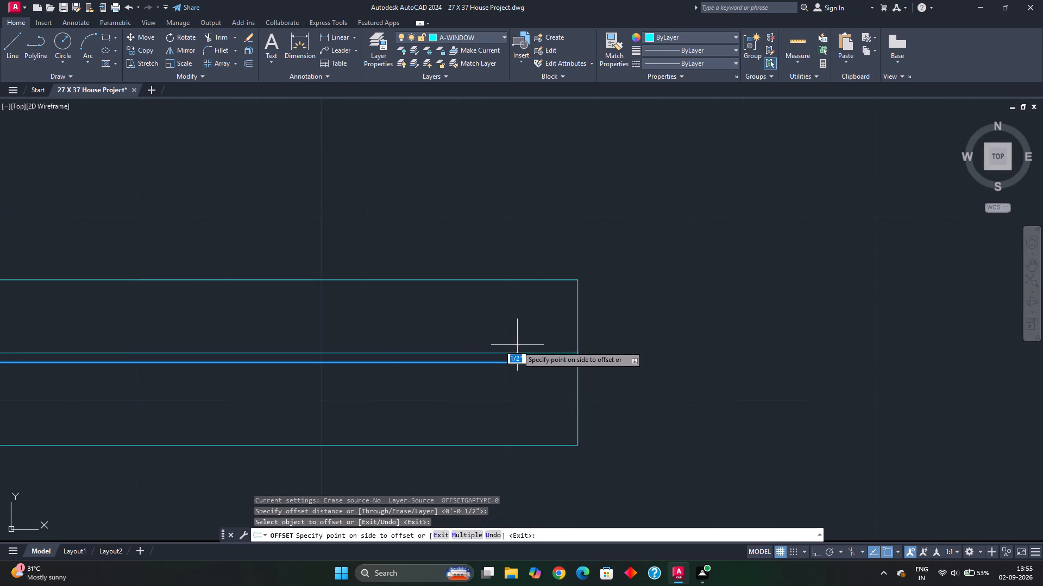
{"action": "left_click", "coordinate": [517, 346]}
{"action": "left_click", "coordinate": [516, 365]}
{"action": "left_click", "coordinate": [514, 383]}
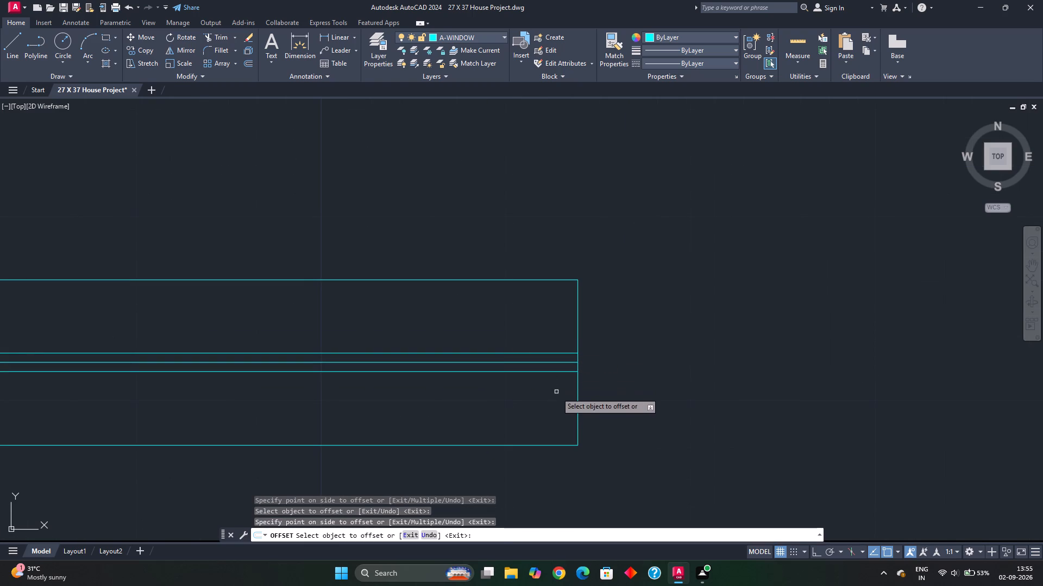
Offset the window's east and west end edges 1/2" inward.
{"action": "left_click", "coordinate": [577, 390]}
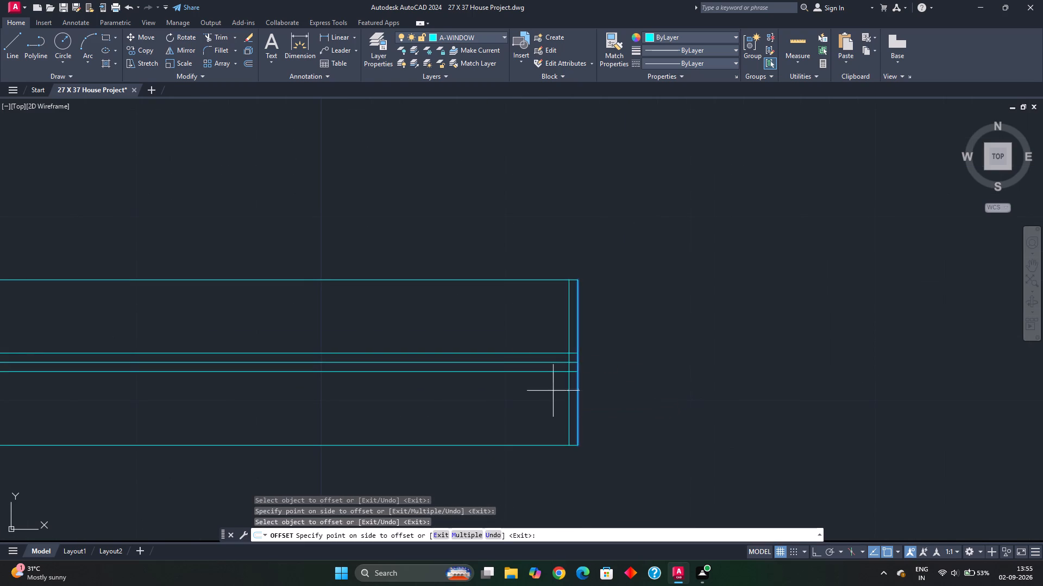
{"action": "left_click", "coordinate": [553, 392]}
{"action": "scroll", "coordinate": [468, 413], "scroll_direction": "down", "scroll_amount": 2}
{"action": "middle_click_drag", "start_coordinate": [387, 409], "coordinate": [637, 378]}
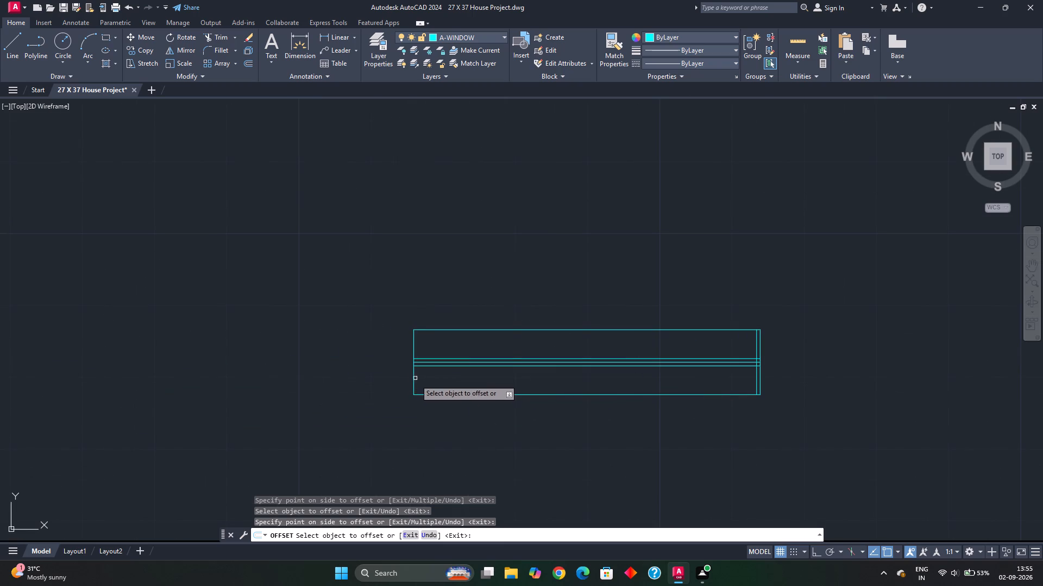
{"action": "left_click", "coordinate": [412, 377]}
{"action": "left_click", "coordinate": [424, 381]}
{"action": "key", "text": "Escape"}
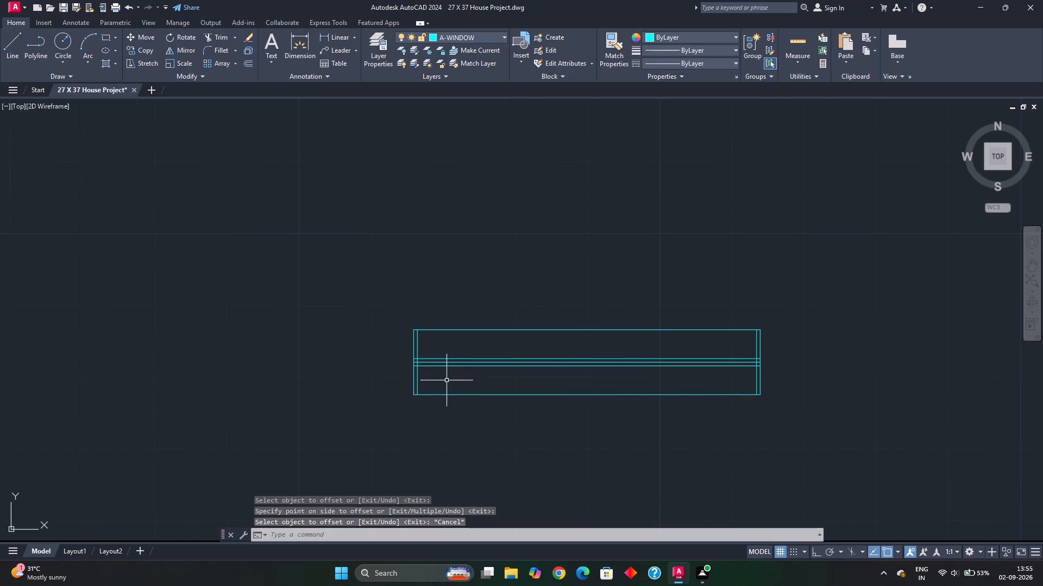
Trim the centre line's west end and the west inner edge line so only its piece between the two flanking lines remains.
{"action": "type", "text": "tr"}
{"action": "key", "text": "space"}
{"action": "scroll", "coordinate": [421, 378], "scroll_direction": "up", "scroll_amount": 2}
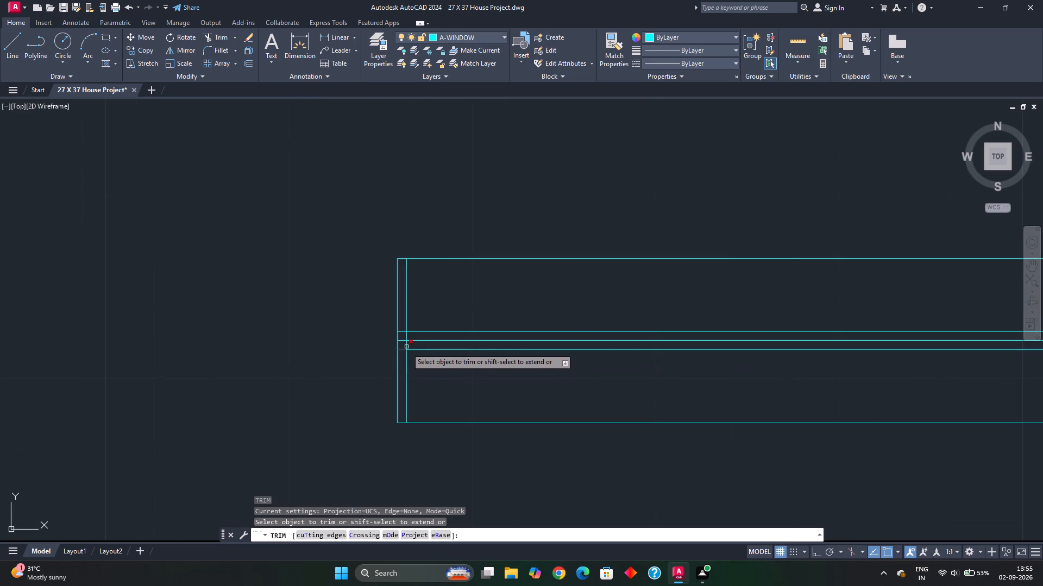
{"action": "left_click", "coordinate": [401, 343]}
{"action": "left_click", "coordinate": [406, 321]}
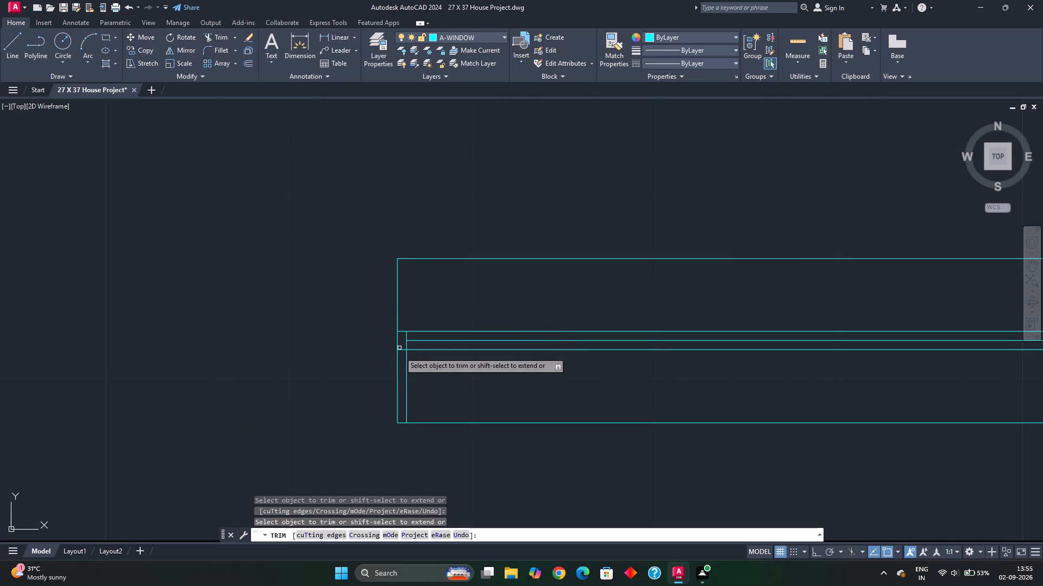
{"action": "left_click", "coordinate": [405, 371]}
Trim the east inner edge line to the piece between the flanking lines, and cut the centre line back to it.
{"action": "scroll", "coordinate": [487, 385], "scroll_direction": "down", "scroll_amount": 3}
{"action": "middle_click_drag", "start_coordinate": [662, 400], "coordinate": [506, 378]}
{"action": "scroll", "coordinate": [512, 365], "scroll_direction": "up", "scroll_amount": 3}
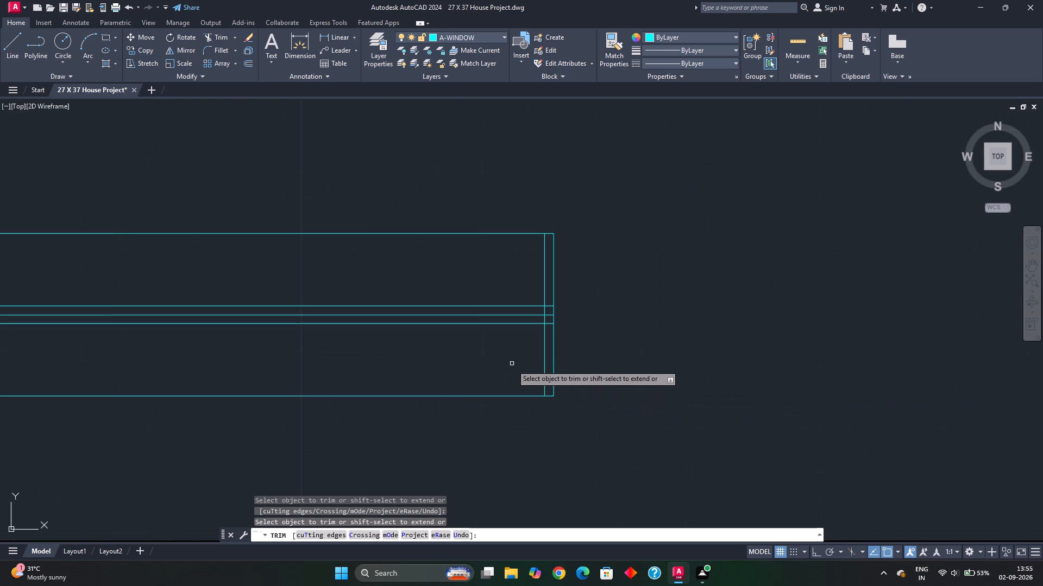
{"action": "left_click", "coordinate": [543, 351]}
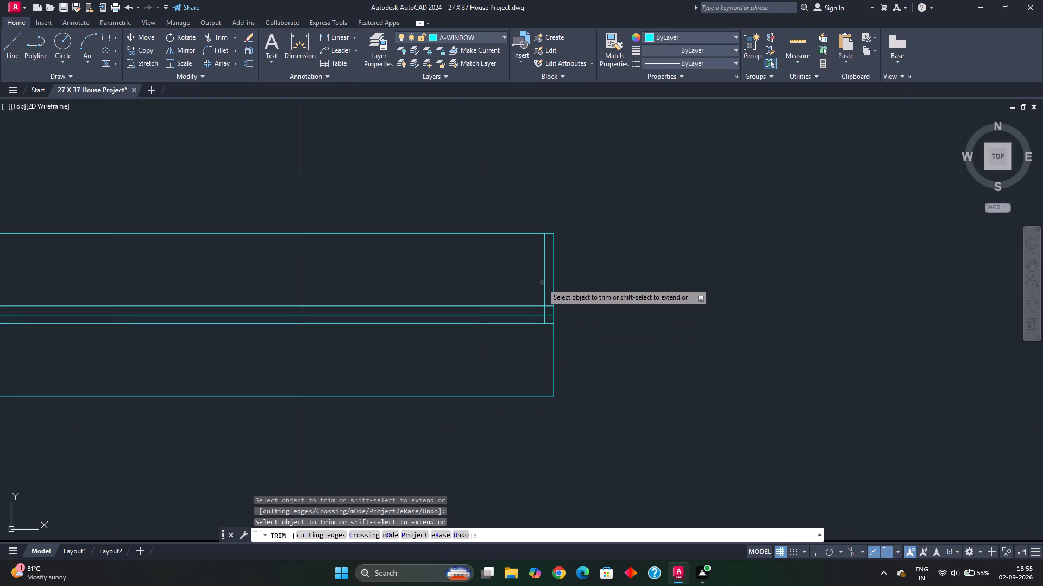
{"action": "left_click", "coordinate": [544, 278]}
{"action": "left_click", "coordinate": [549, 316]}
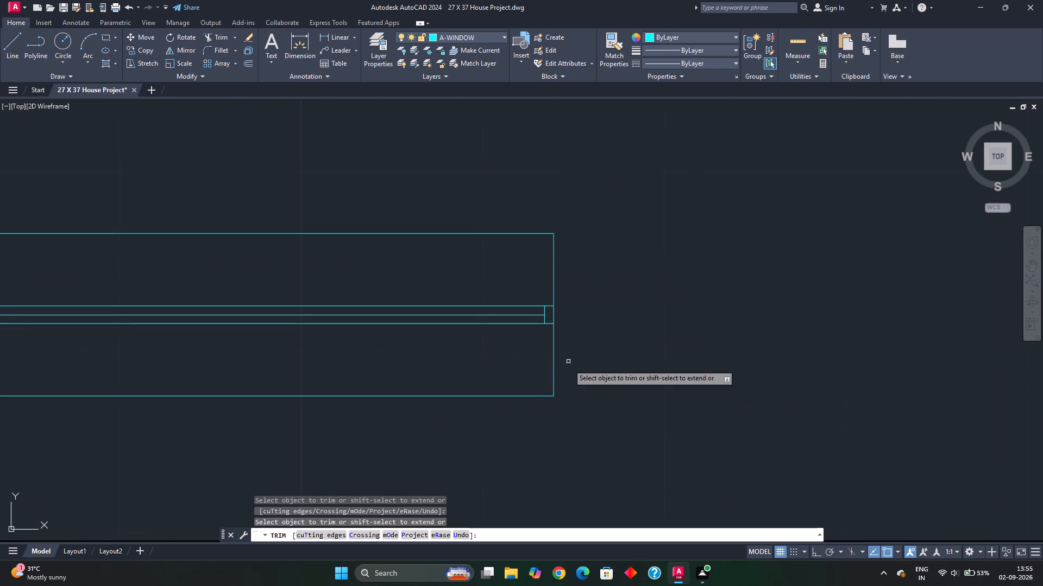
{"action": "scroll", "coordinate": [570, 387], "scroll_direction": "down", "scroll_amount": 3}
{"action": "key", "text": "Escape"}
Check the sizes of the exterior wall openings and nearby rooms across the floor plan with Quick Measure.
{"action": "scroll", "coordinate": [403, 381], "scroll_direction": "down", "scroll_amount": 2}
{"action": "middle_click_drag", "start_coordinate": [395, 424], "coordinate": [388, 339]}
{"action": "scroll", "coordinate": [370, 341], "scroll_direction": "down", "scroll_amount": 1}
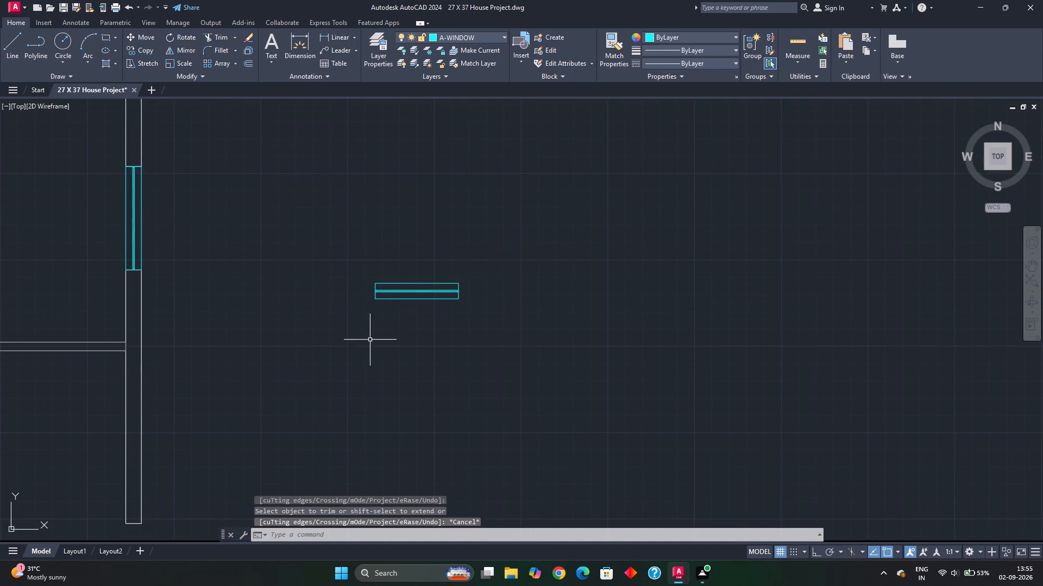
{"action": "middle_click_drag", "start_coordinate": [375, 343], "coordinate": [376, 259]}
{"action": "scroll", "coordinate": [379, 359], "scroll_direction": "down", "scroll_amount": 1}
{"action": "middle_click_drag", "start_coordinate": [379, 356], "coordinate": [363, 274]}
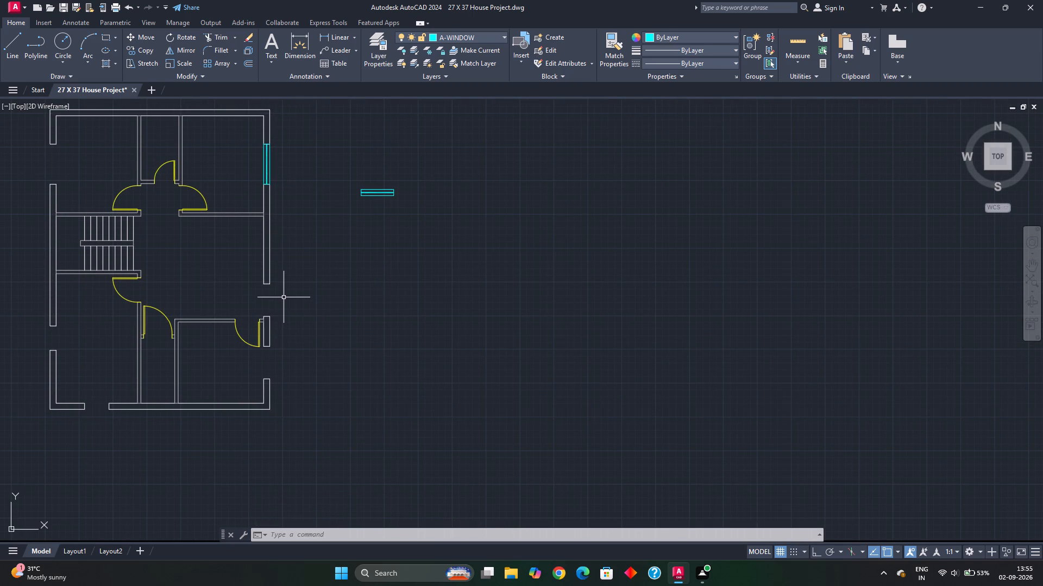
{"action": "left_click", "coordinate": [798, 42]}
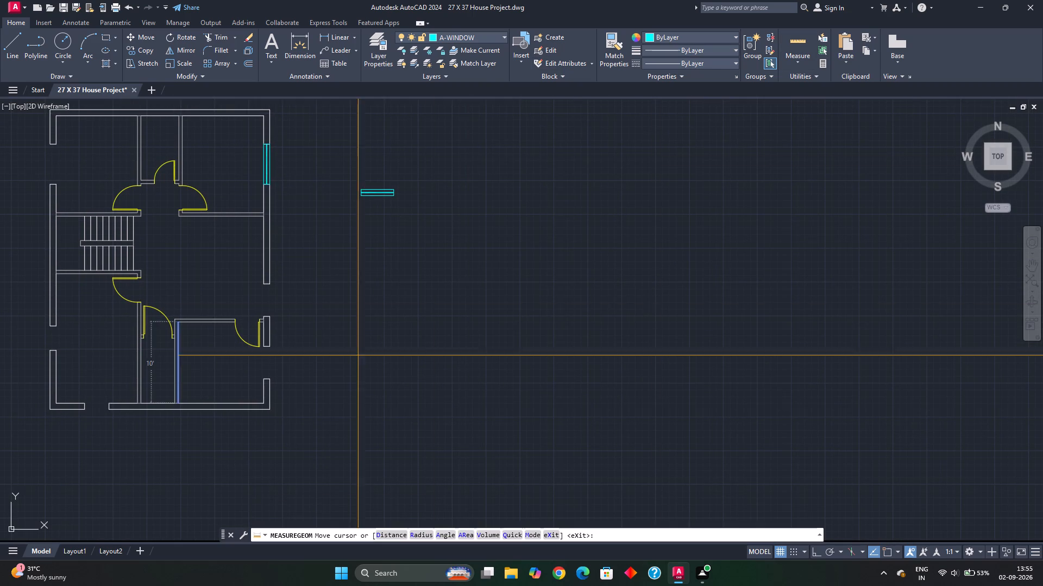
{"action": "scroll", "coordinate": [298, 370], "scroll_direction": "up", "scroll_amount": 3}
{"action": "scroll", "coordinate": [178, 347], "scroll_direction": "down", "scroll_amount": 2}
{"action": "middle_click_drag", "start_coordinate": [178, 347], "coordinate": [244, 462]}
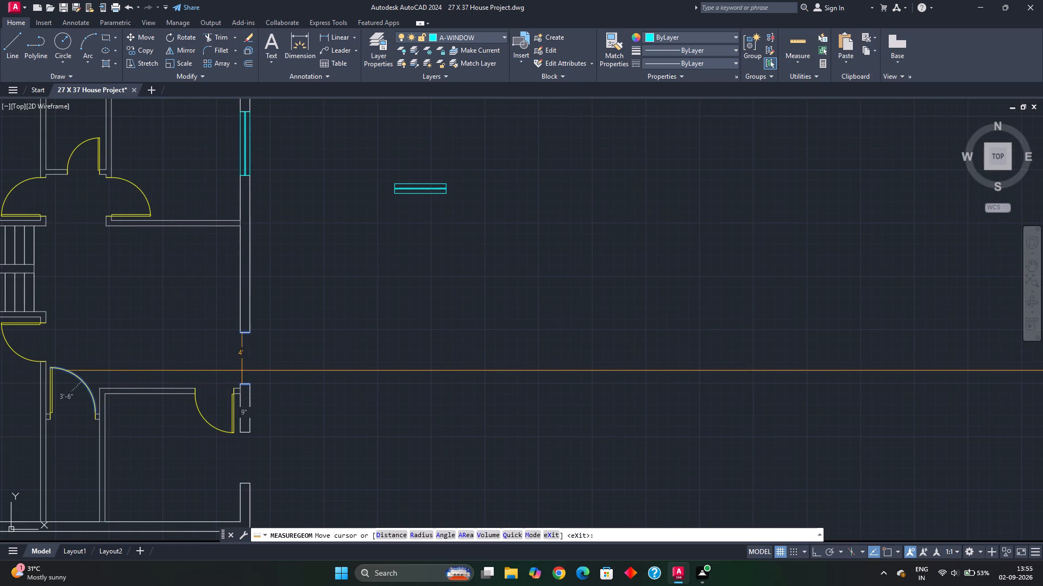
{"action": "middle_click_drag", "start_coordinate": [169, 349], "coordinate": [469, 498]}
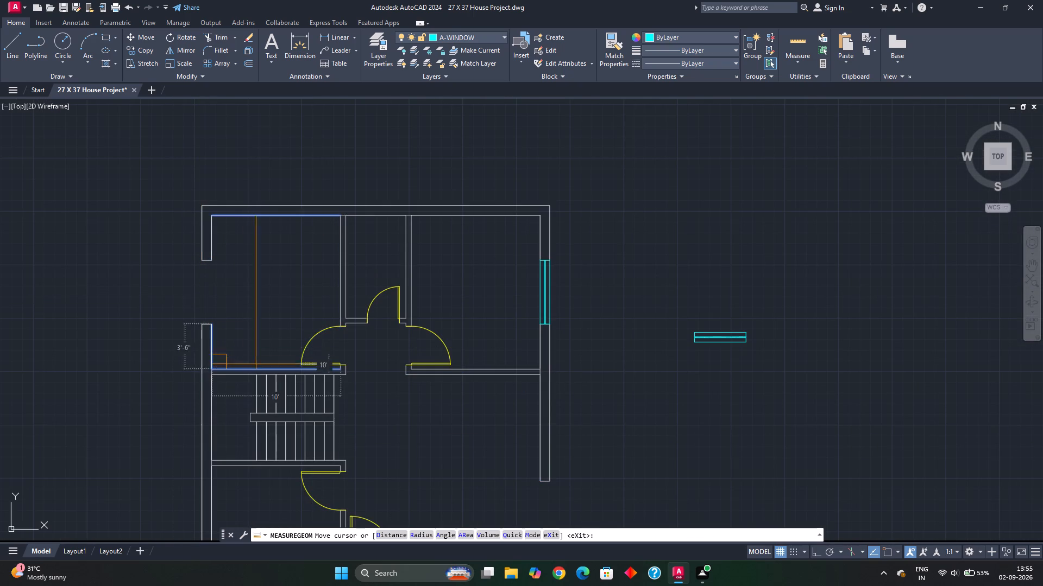
{"action": "scroll", "coordinate": [323, 447], "scroll_direction": "down", "scroll_amount": 1}
{"action": "middle_click_drag", "start_coordinate": [317, 421], "coordinate": [309, 253]}
{"action": "middle_click_drag", "start_coordinate": [345, 389], "coordinate": [320, 221]}
{"action": "middle_click_drag", "start_coordinate": [329, 361], "coordinate": [336, 297]}
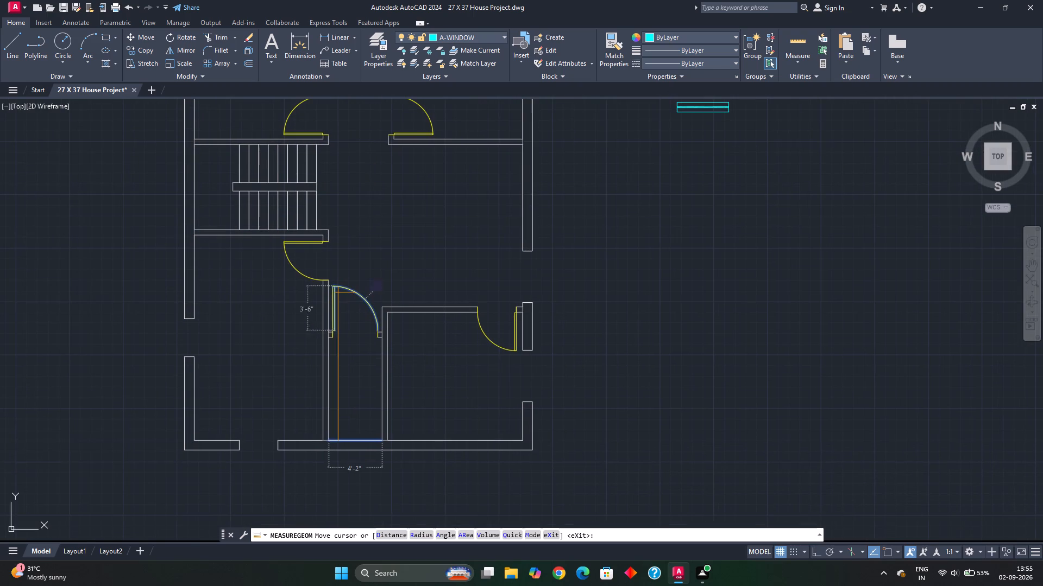
{"action": "key", "text": "Escape"}
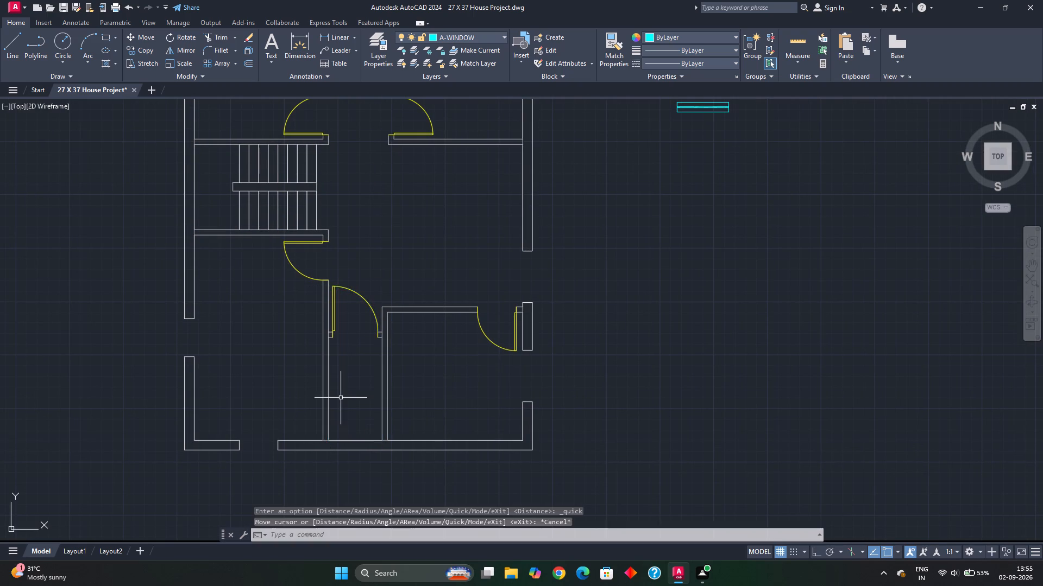
Rotate the loose 4' window symbol beside the plan about its southeast corner so it stands vertical.
{"action": "scroll", "coordinate": [463, 339], "scroll_direction": "down", "scroll_amount": 1}
{"action": "middle_click_drag", "start_coordinate": [498, 320], "coordinate": [486, 361]}
{"action": "left_click", "coordinate": [567, 222]}
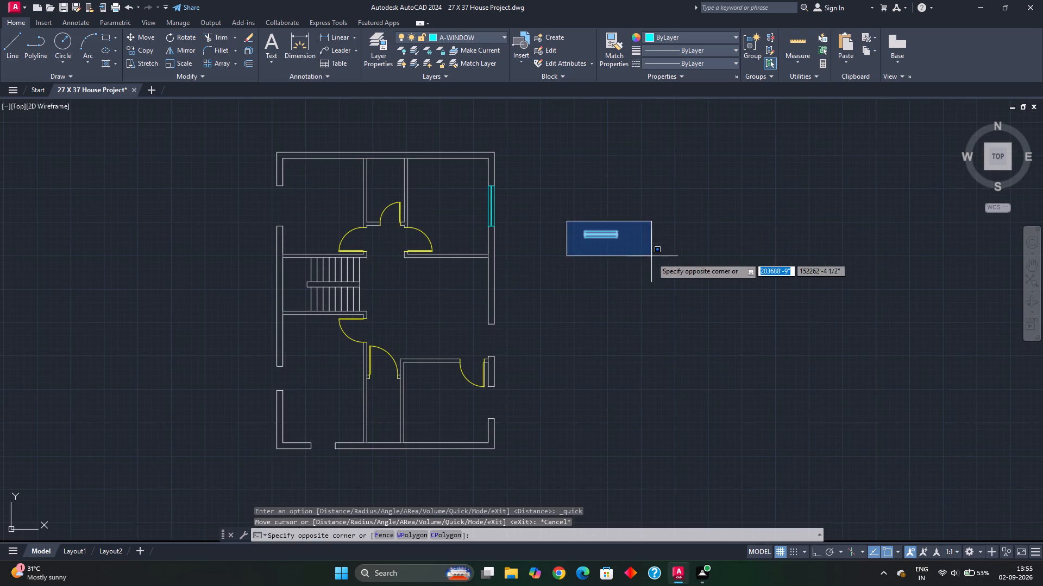
{"action": "left_click", "coordinate": [651, 257]}
{"action": "key", "text": "r"}
{"action": "key", "text": "o"}
{"action": "key", "text": "Return"}
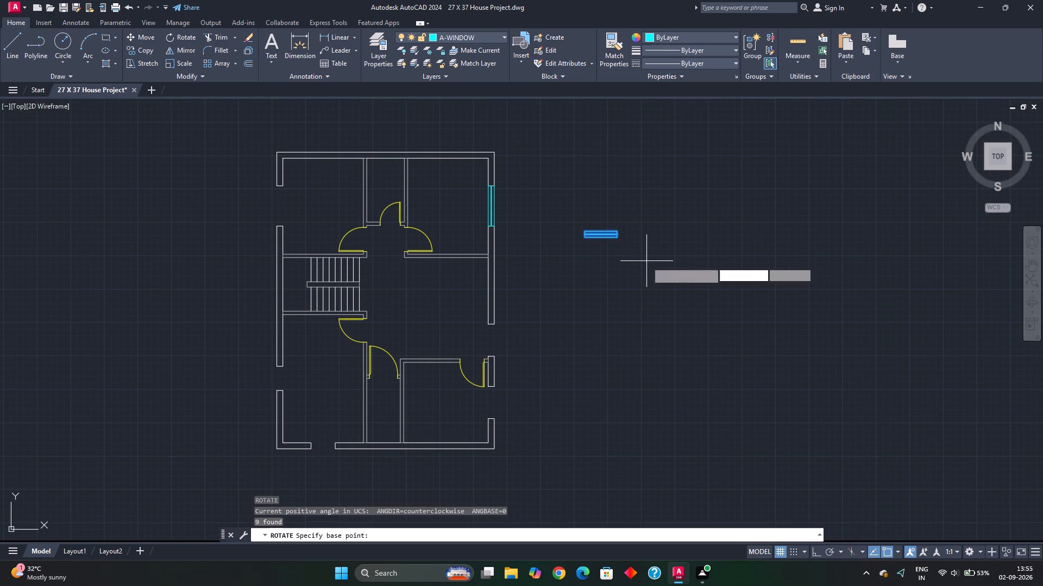
{"action": "left_click", "coordinate": [618, 239]}
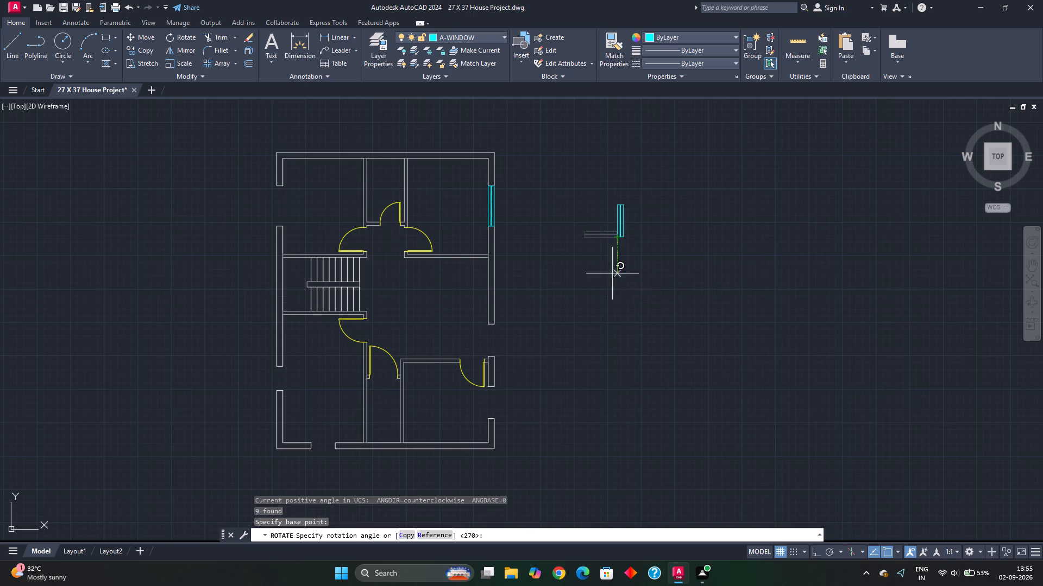
{"action": "left_click", "coordinate": [623, 291]}
Copy the vertical 4' window by its southeast corner into the two southern openings of the east exterior wall.
{"action": "left_click", "coordinate": [604, 192]}
{"action": "left_click", "coordinate": [649, 277]}
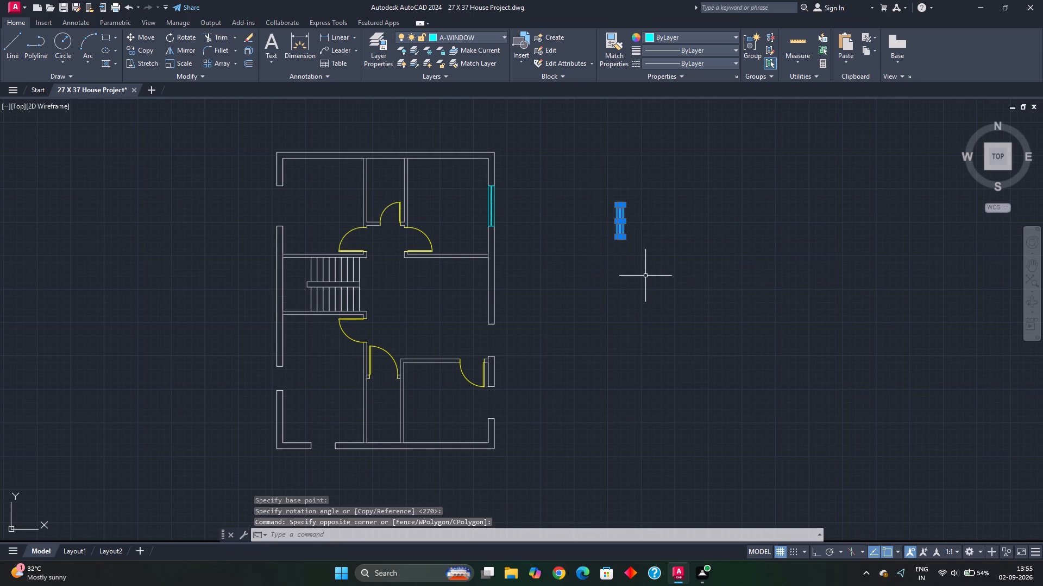
{"action": "type", "text": "co"}
{"action": "key", "text": "Return"}
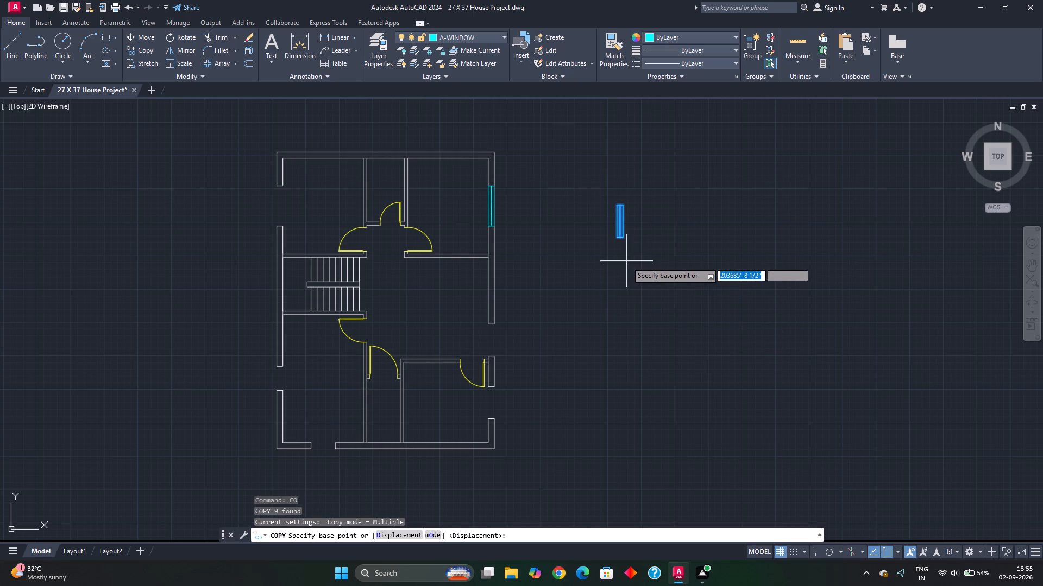
{"action": "left_click", "coordinate": [624, 238]}
{"action": "scroll", "coordinate": [477, 359], "scroll_direction": "up", "scroll_amount": 3}
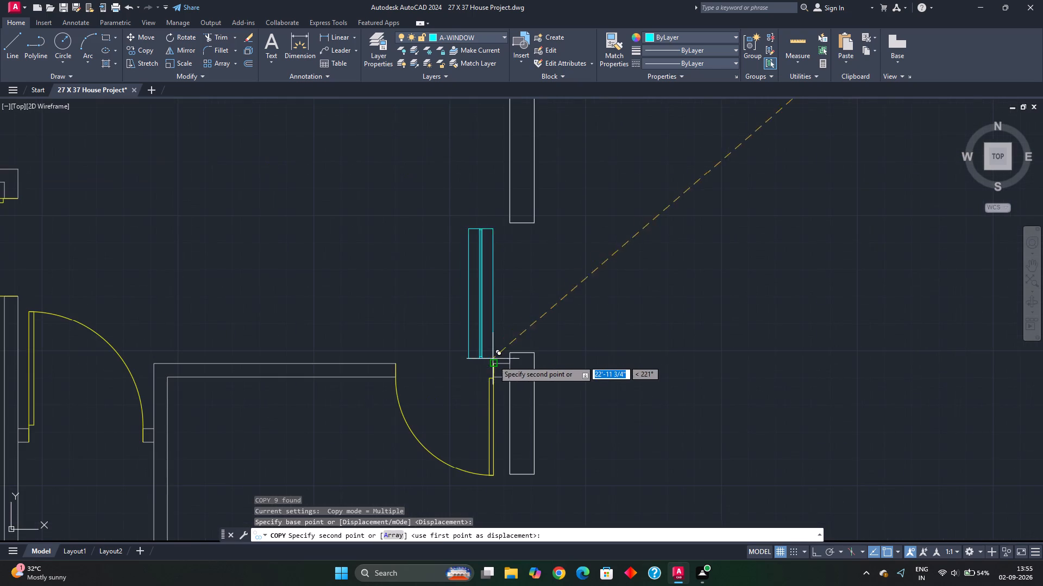
{"action": "left_click", "coordinate": [533, 356]}
{"action": "scroll", "coordinate": [552, 435], "scroll_direction": "down", "scroll_amount": 1}
{"action": "middle_click_drag", "start_coordinate": [552, 436], "coordinate": [532, 255]}
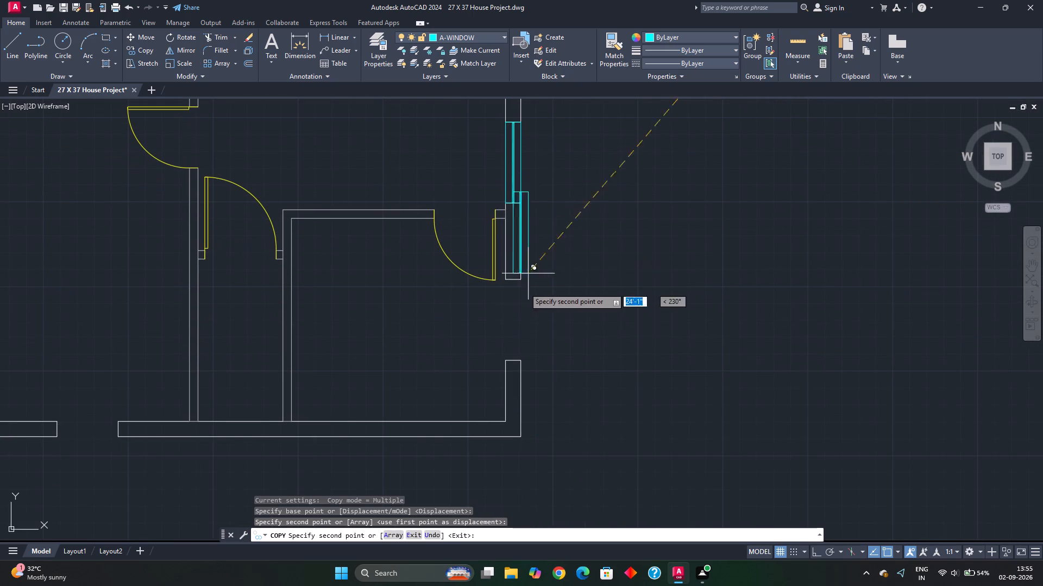
{"action": "left_click", "coordinate": [521, 359]}
{"action": "scroll", "coordinate": [543, 337], "scroll_direction": "down", "scroll_amount": 3}
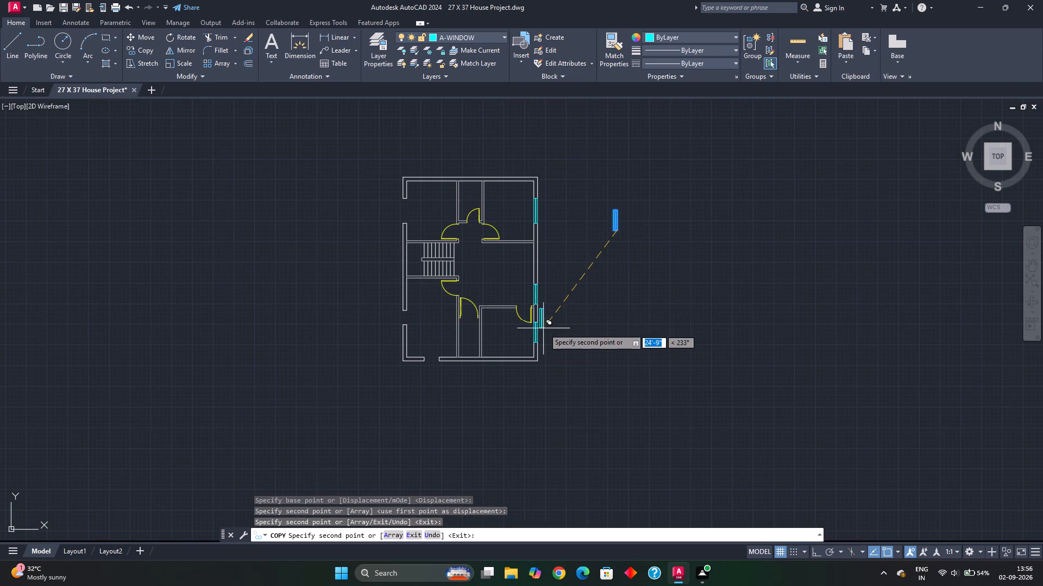
{"action": "key", "text": "grave"}
{"action": "key", "text": "Escape"}
Copy the 5' window from the east wall's northern opening into the matching northern opening of the west wall.
{"action": "middle_click_drag", "start_coordinate": [560, 231], "coordinate": [550, 313]}
{"action": "left_click", "coordinate": [543, 293]}
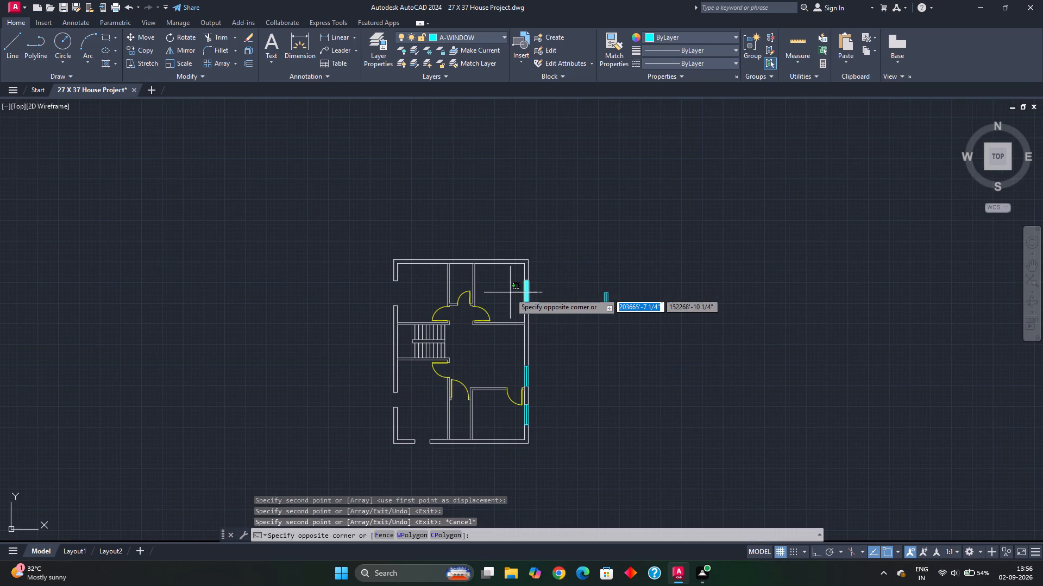
{"action": "scroll", "coordinate": [510, 293], "scroll_direction": "up", "scroll_amount": 3}
{"action": "left_click", "coordinate": [511, 292]}
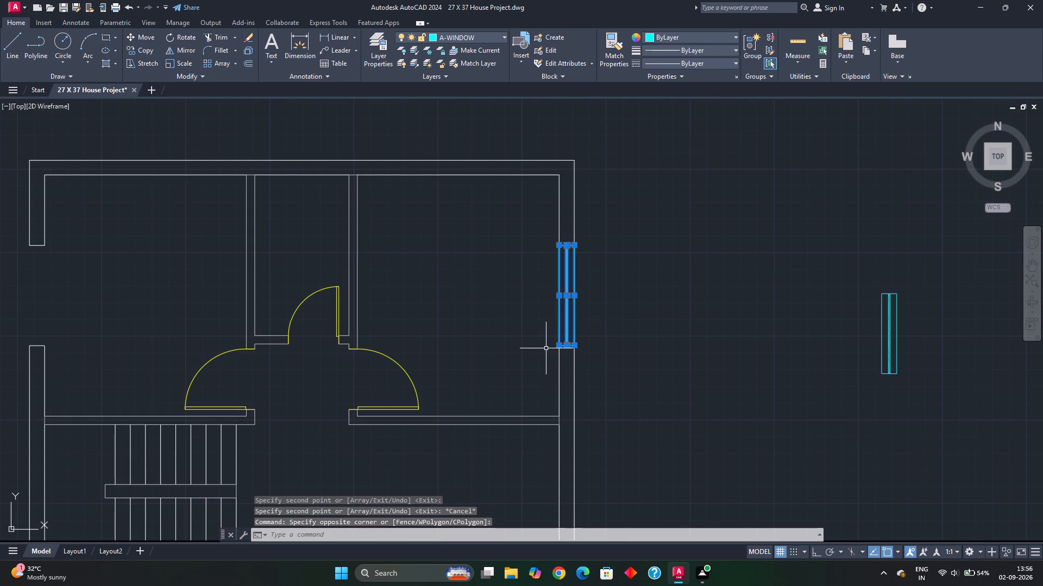
{"action": "key", "text": "c"}
{"action": "key", "text": "o"}
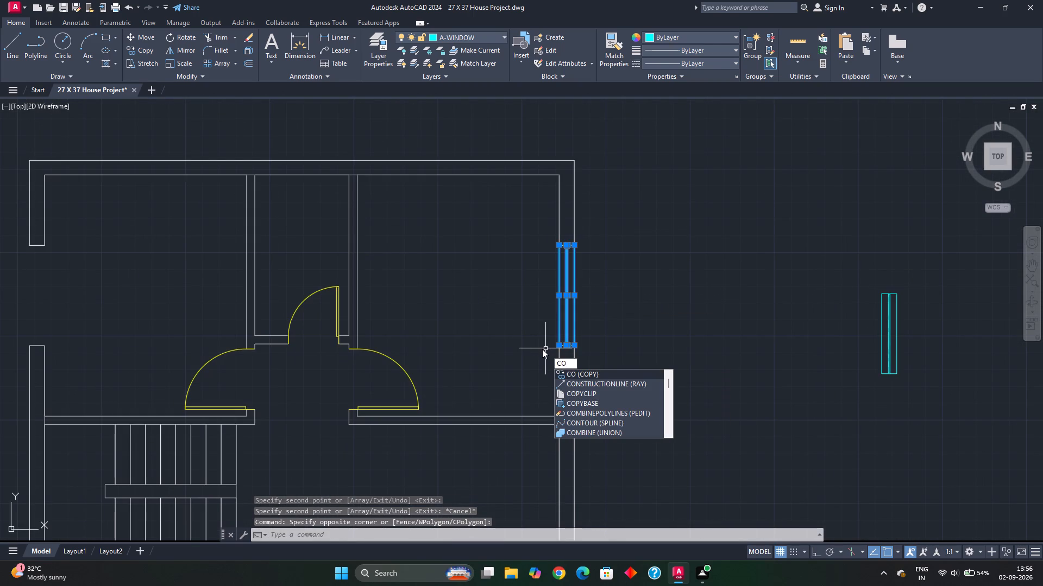
{"action": "key", "text": "Return"}
{"action": "left_click", "coordinate": [577, 349]}
{"action": "scroll", "coordinate": [453, 334], "scroll_direction": "down", "scroll_amount": 2}
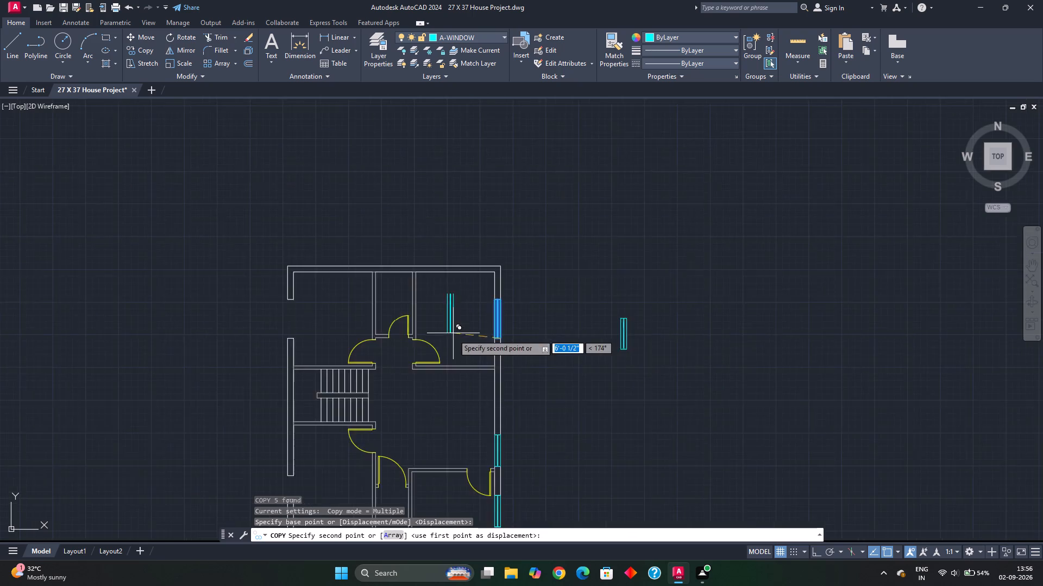
{"action": "middle_click_drag", "start_coordinate": [453, 334], "coordinate": [562, 311]}
{"action": "scroll", "coordinate": [409, 301], "scroll_direction": "up", "scroll_amount": 3}
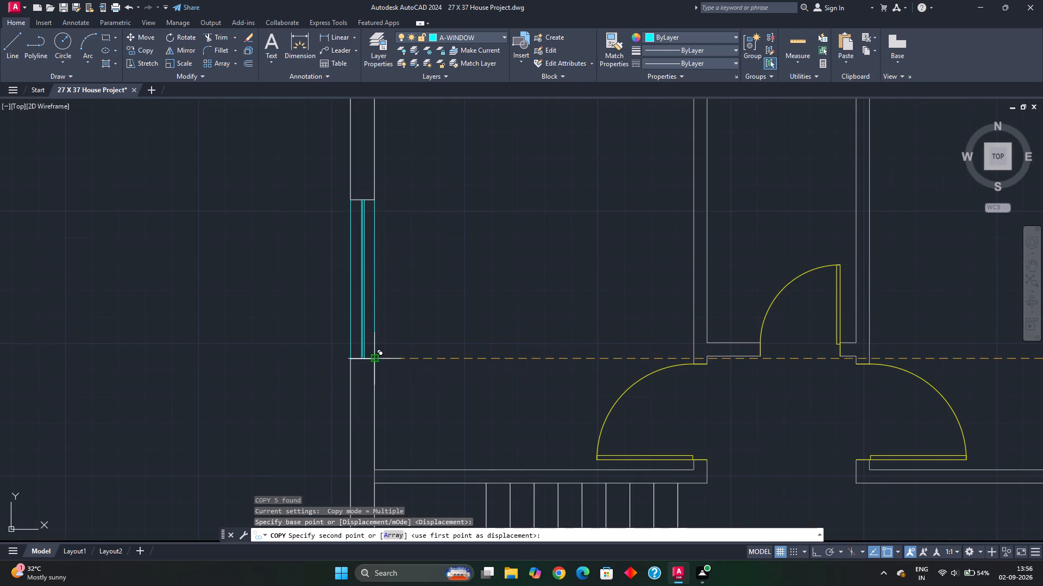
{"action": "left_click", "coordinate": [372, 362]}
{"action": "scroll", "coordinate": [438, 365], "scroll_direction": "down", "scroll_amount": 3}
{"action": "key", "text": "Escape"}
Delete the spare 4' window symbol outside the plan.
{"action": "scroll", "coordinate": [676, 432], "scroll_direction": "down", "scroll_amount": 1}
{"action": "middle_click_drag", "start_coordinate": [676, 433], "coordinate": [550, 342]}
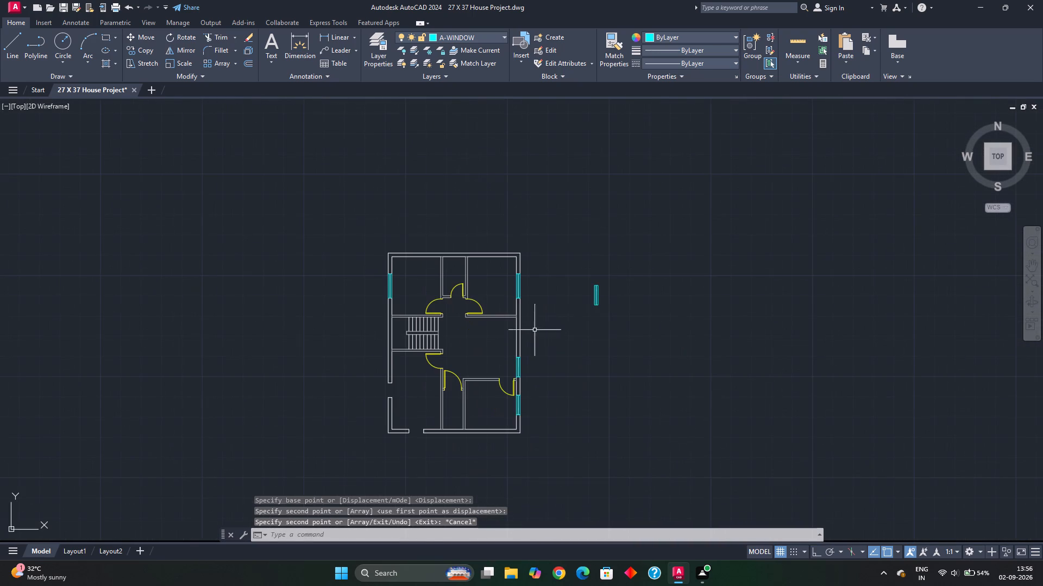
{"action": "middle_click_drag", "start_coordinate": [528, 425], "coordinate": [520, 405]}
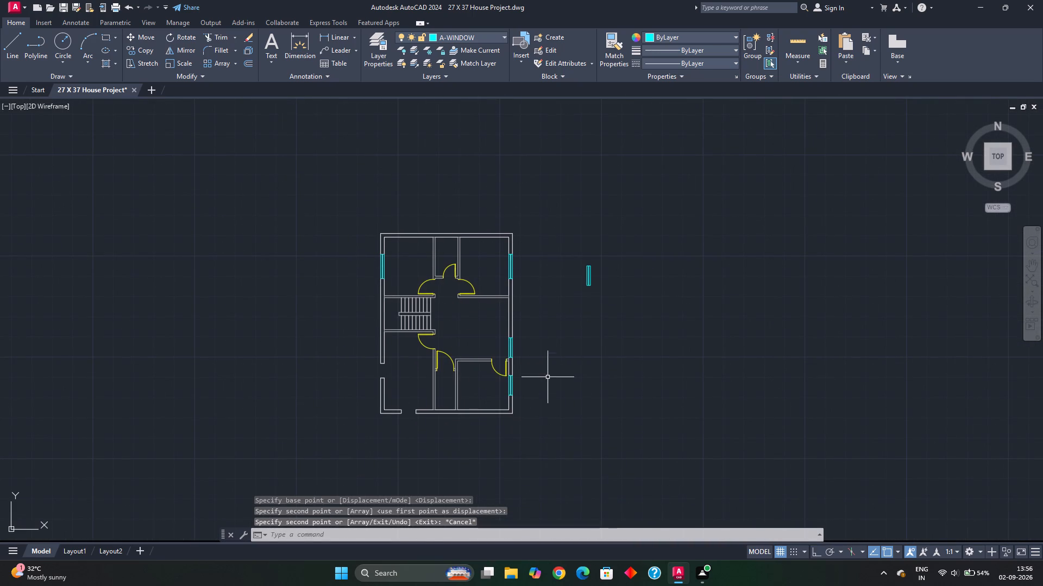
{"action": "left_click", "coordinate": [574, 251]}
{"action": "left_click", "coordinate": [610, 314]}
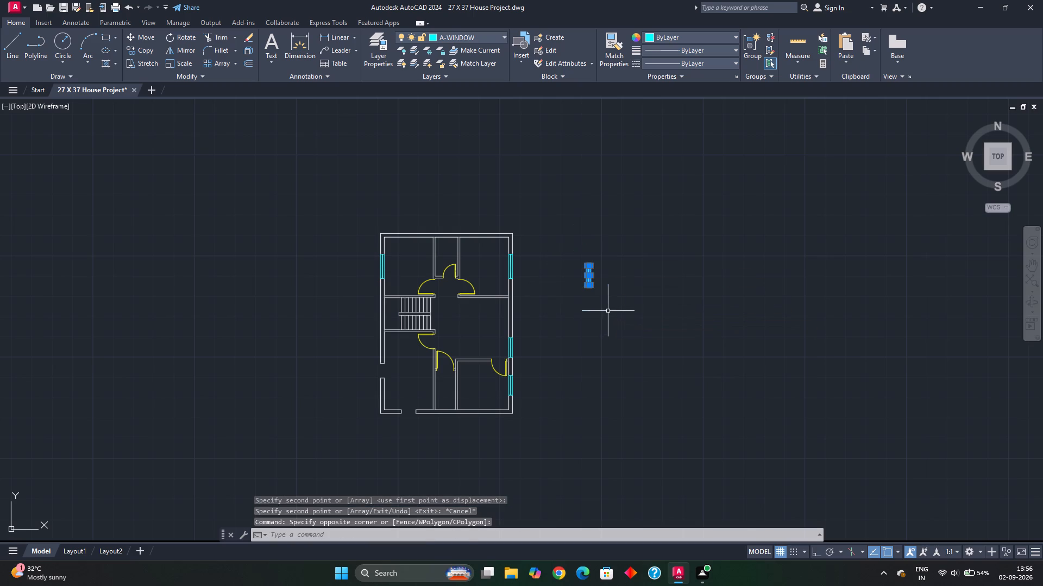
{"action": "key", "text": "Delete"}
Draw a rectangle 3' long and 9" wide in the empty space east of the plan.
{"action": "middle_click_drag", "start_coordinate": [499, 412], "coordinate": [507, 384]}
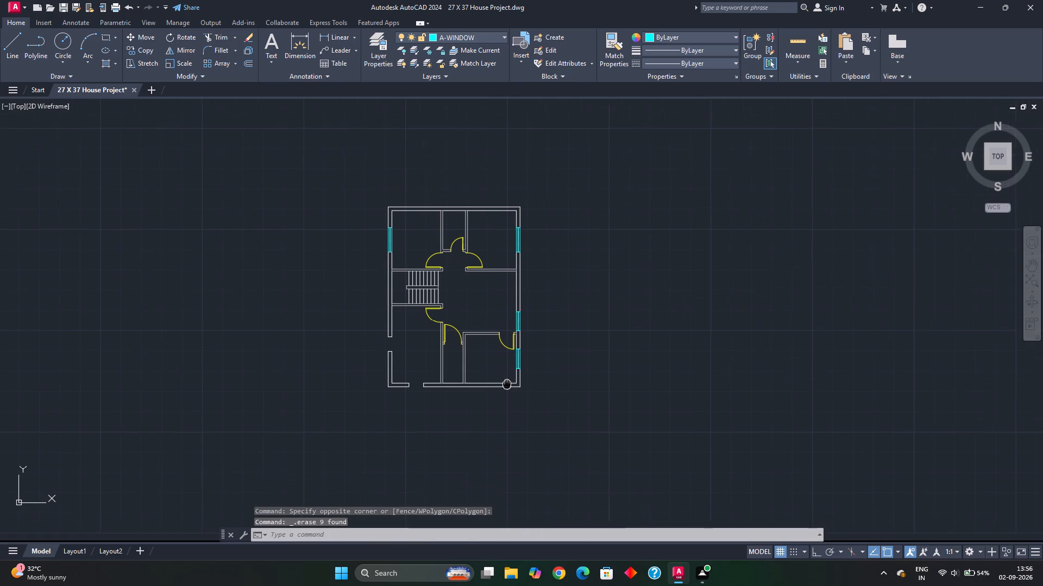
{"action": "middle_click_drag", "start_coordinate": [507, 384], "coordinate": [508, 382]}
{"action": "type", "text": "rec"}
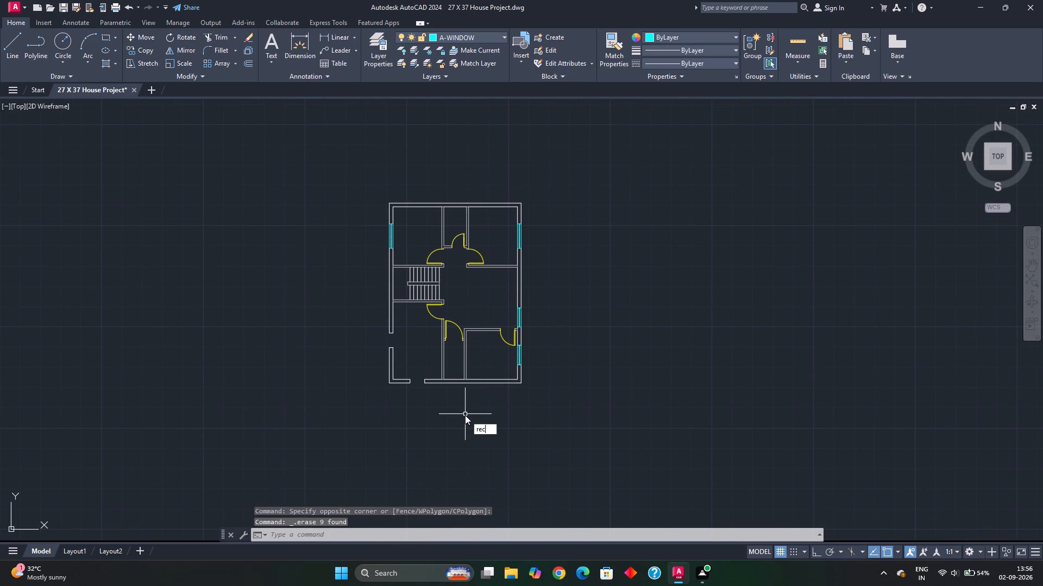
{"action": "key", "text": "space"}
{"action": "left_click", "coordinate": [616, 283]}
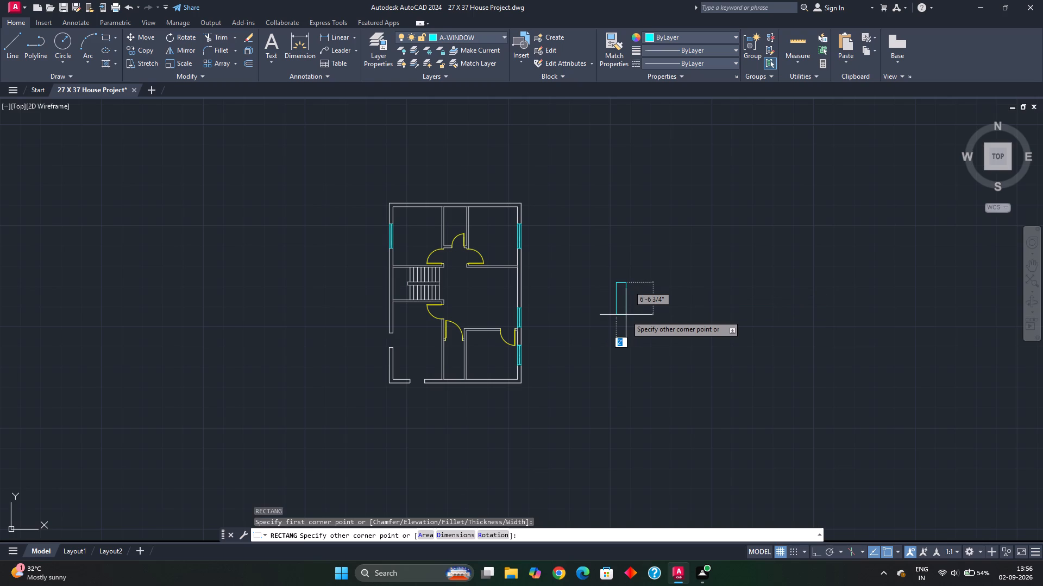
{"action": "key", "text": "d"}
{"action": "key", "text": "Return"}
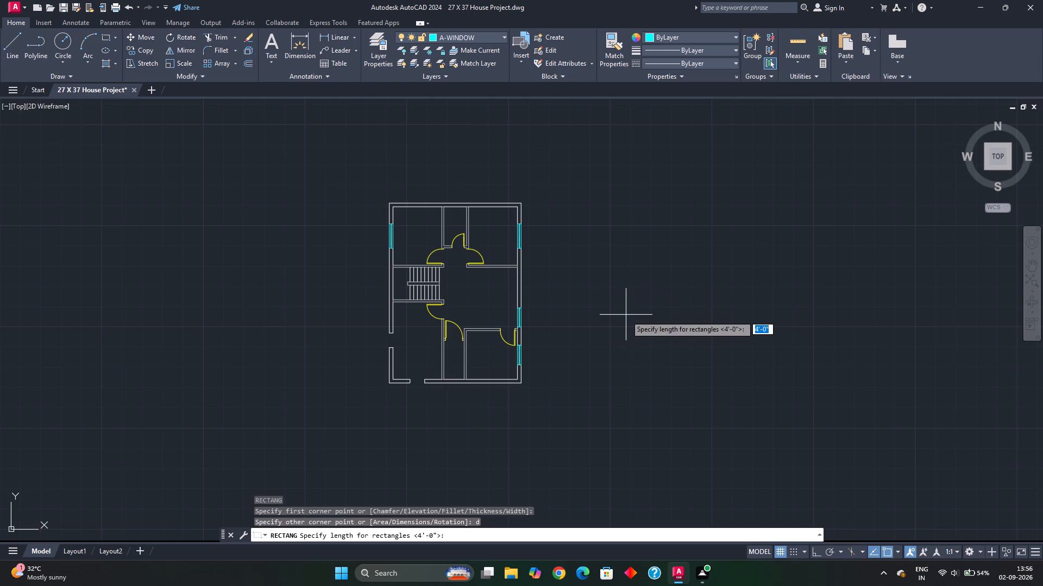
{"action": "key", "text": "3"}
{"action": "key", "text": "apostrophe"}
{"action": "key", "text": "Return"}
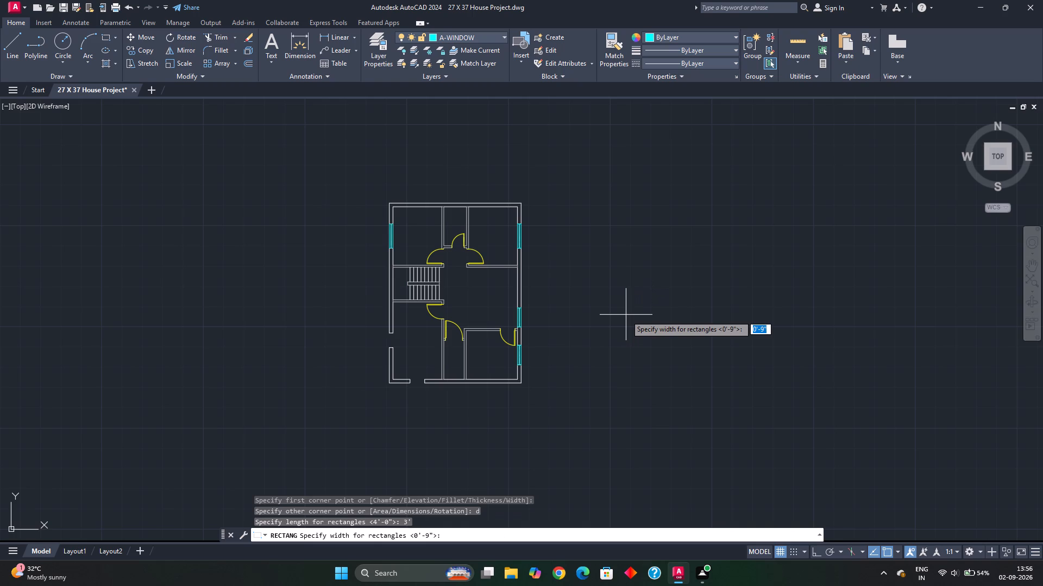
{"action": "key", "text": "Return"}
{"action": "left_click", "coordinate": [624, 314]}
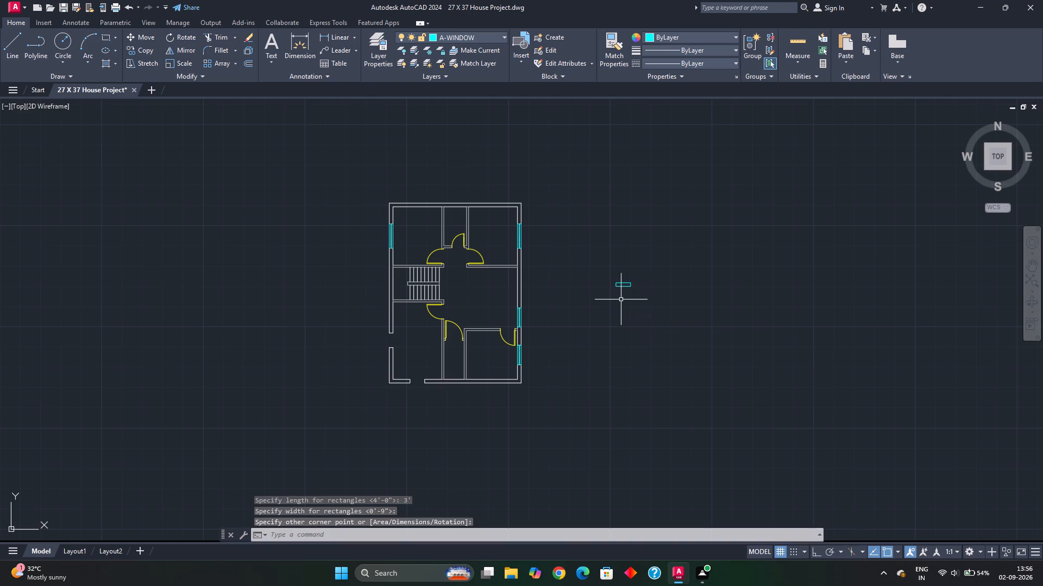
Explode the 3' by 9" rectangle into separate lines.
{"action": "scroll", "coordinate": [621, 300], "scroll_direction": "up", "scroll_amount": 2}
{"action": "middle_click_drag", "start_coordinate": [614, 297], "coordinate": [527, 346]}
{"action": "left_click", "coordinate": [506, 299]}
{"action": "left_click", "coordinate": [573, 346]}
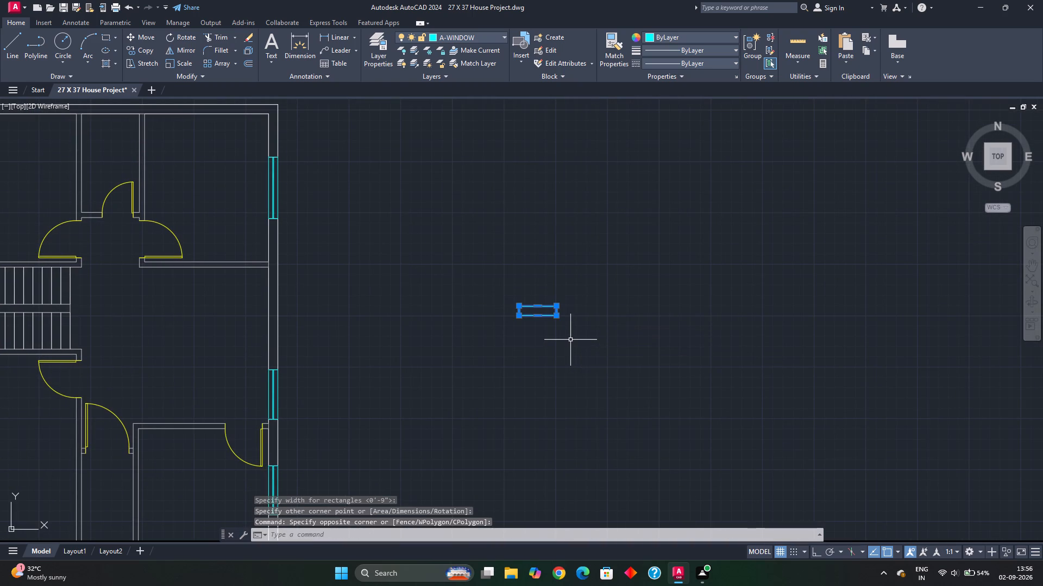
{"action": "key", "text": "x"}
{"action": "key", "text": "Return"}
Draw a horizontal centre line between the midpoints of the 3' window outline's west and east edges.
{"action": "scroll", "coordinate": [546, 342], "scroll_direction": "up", "scroll_amount": 3}
{"action": "middle_click_drag", "start_coordinate": [530, 336], "coordinate": [529, 341]}
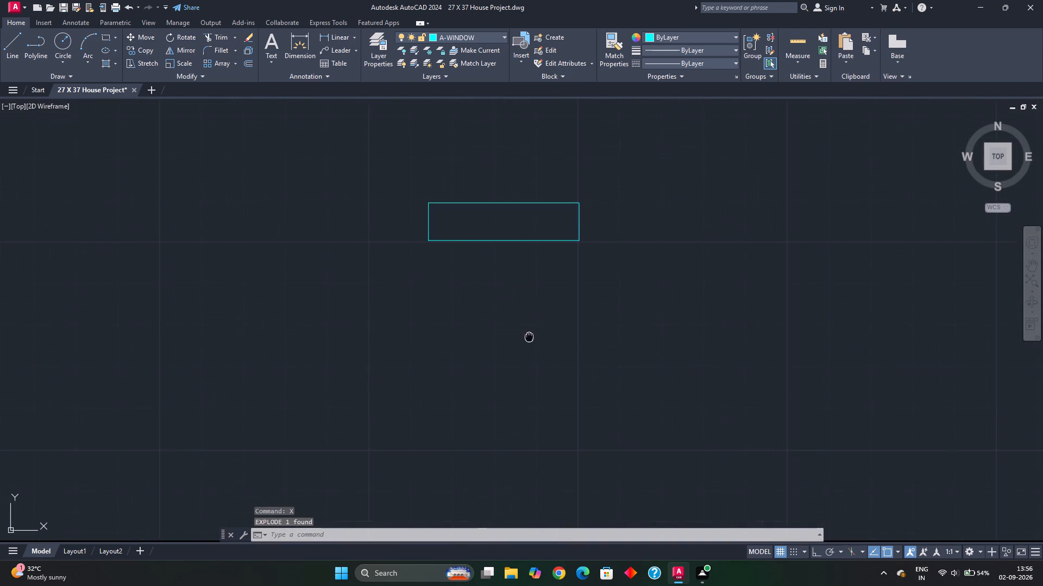
{"action": "middle_click_drag", "start_coordinate": [529, 341], "coordinate": [520, 386]}
{"action": "key", "text": "l"}
{"action": "key", "text": "Return"}
{"action": "scroll", "coordinate": [493, 354], "scroll_direction": "up", "scroll_amount": 1}
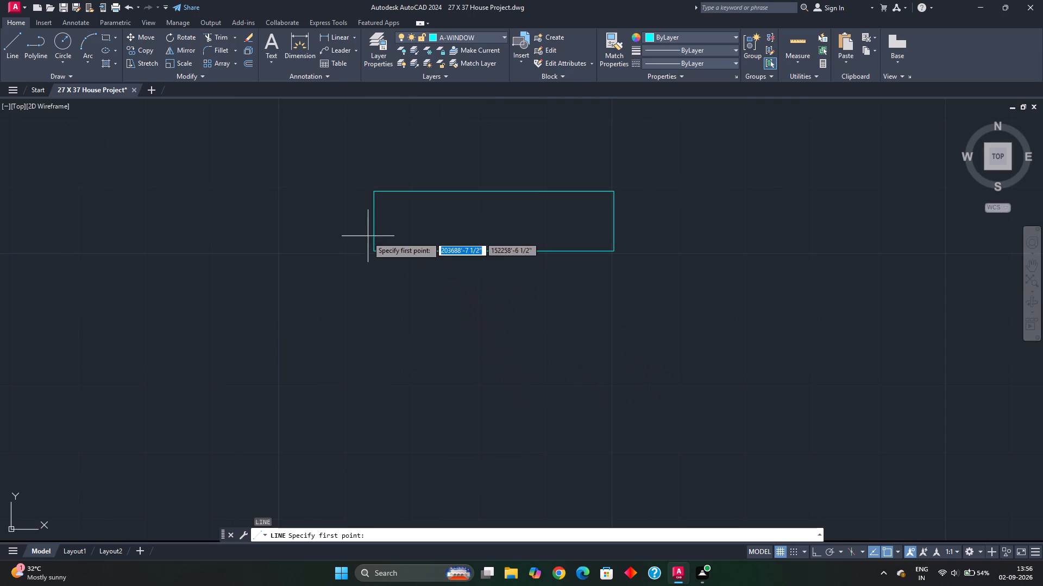
{"action": "left_click", "coordinate": [375, 222]}
{"action": "left_click", "coordinate": [617, 219]}
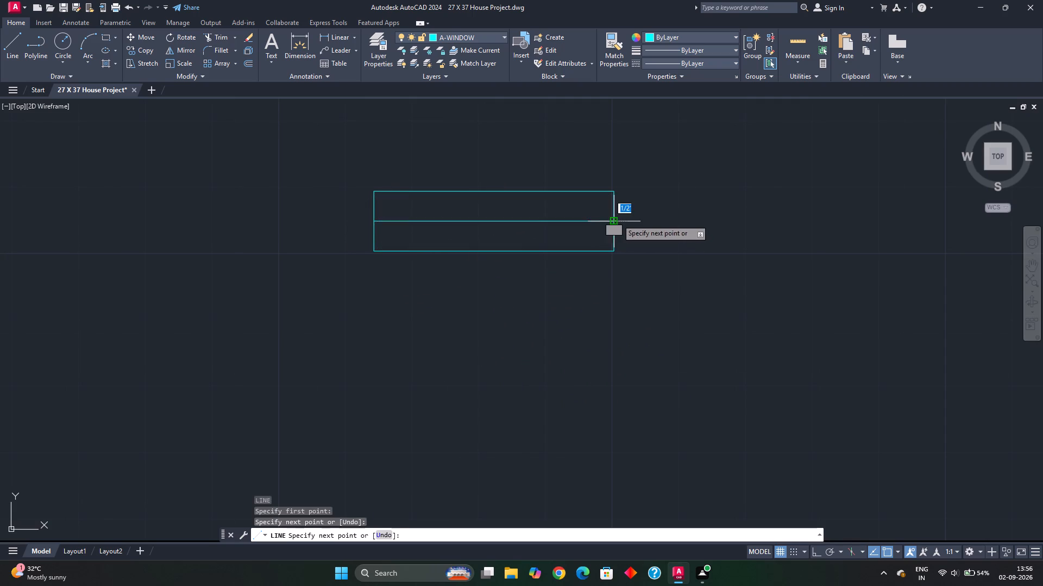
{"action": "key", "text": "Escape"}
Offset the 3' window's centre line 1/2" to both its south and north sides.
{"action": "left_click", "coordinate": [580, 220]}
{"action": "left_click", "coordinate": [568, 232]}
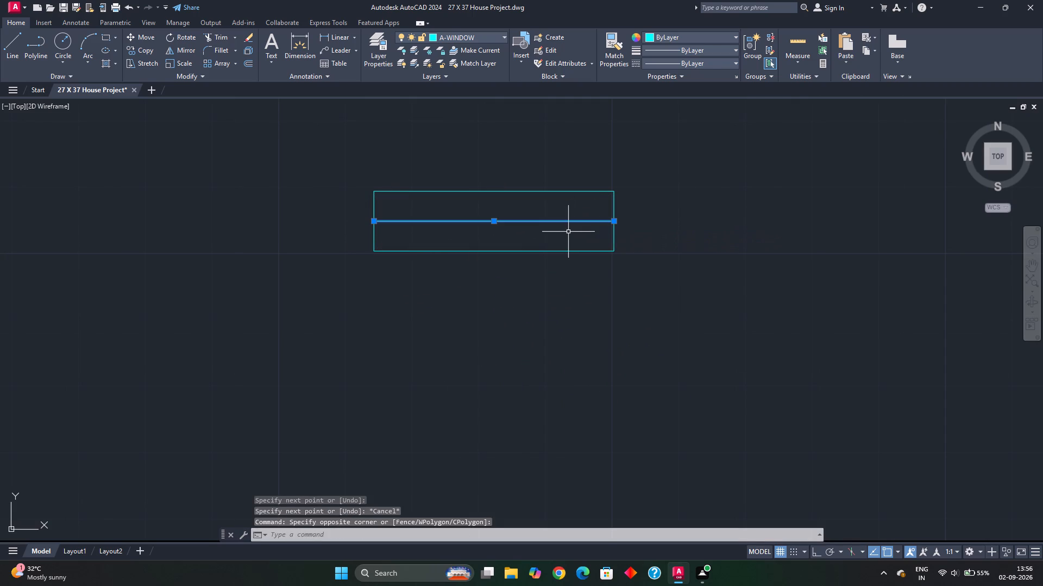
{"action": "key", "text": "o"}
{"action": "key", "text": "Return"}
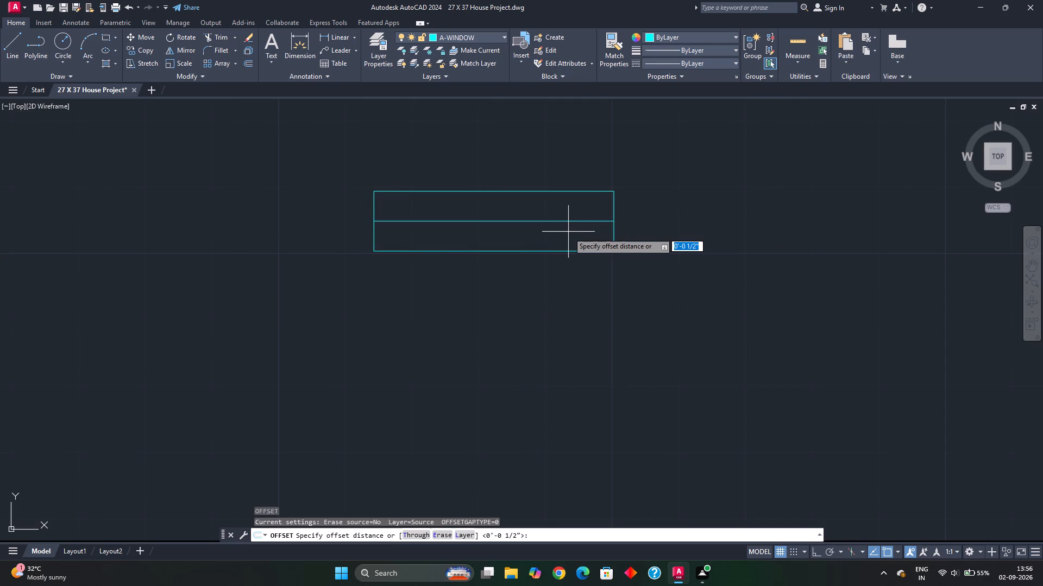
{"action": "key", "text": "Return"}
{"action": "left_click", "coordinate": [568, 232]}
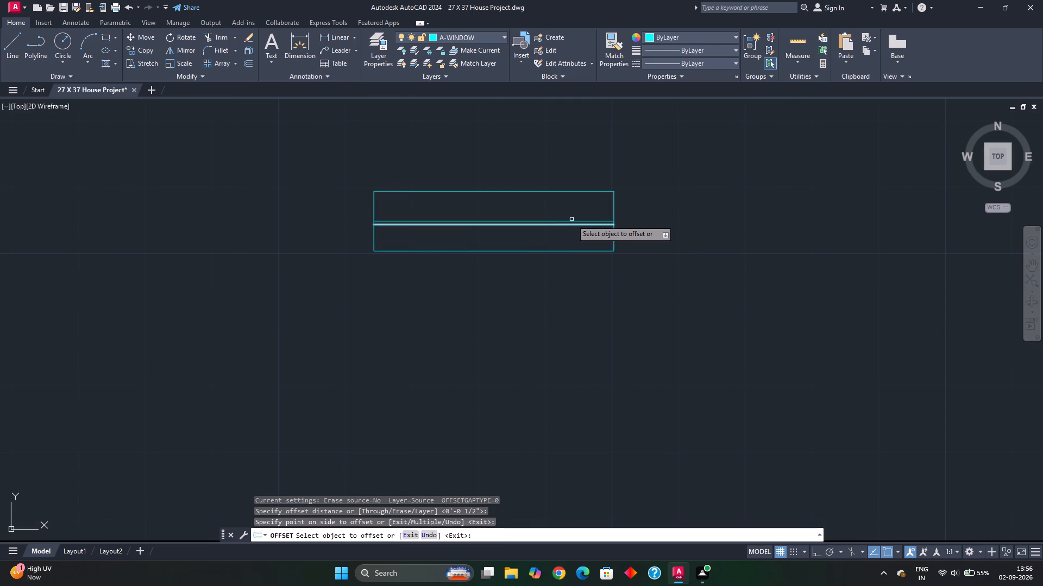
{"action": "left_click", "coordinate": [571, 220]}
{"action": "left_click", "coordinate": [575, 222]}
{"action": "left_click", "coordinate": [577, 211]}
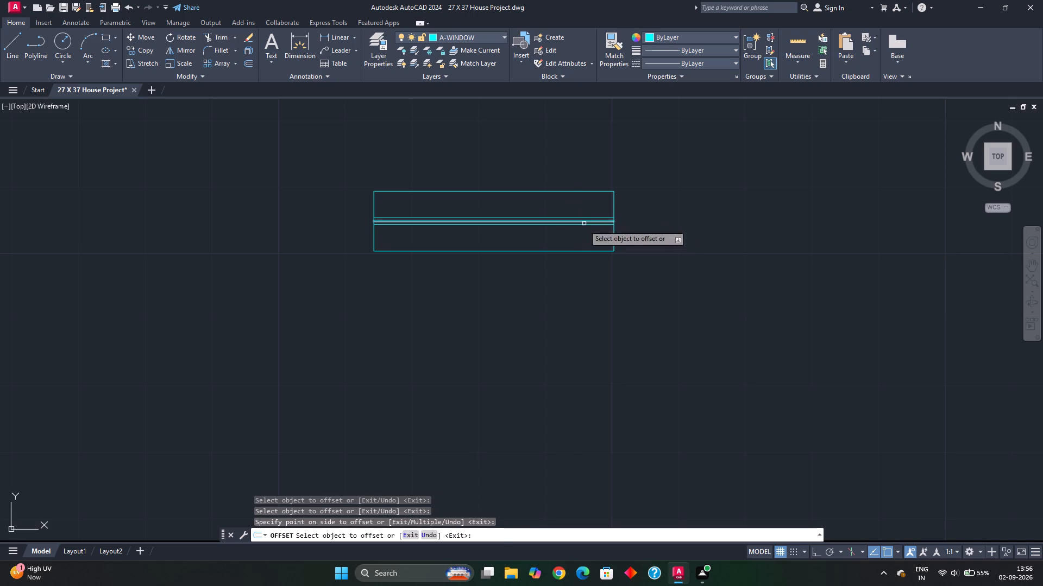
Offset the 3' window's east and west end edges 1/2" inward.
{"action": "left_click", "coordinate": [615, 239]}
{"action": "left_click", "coordinate": [604, 234]}
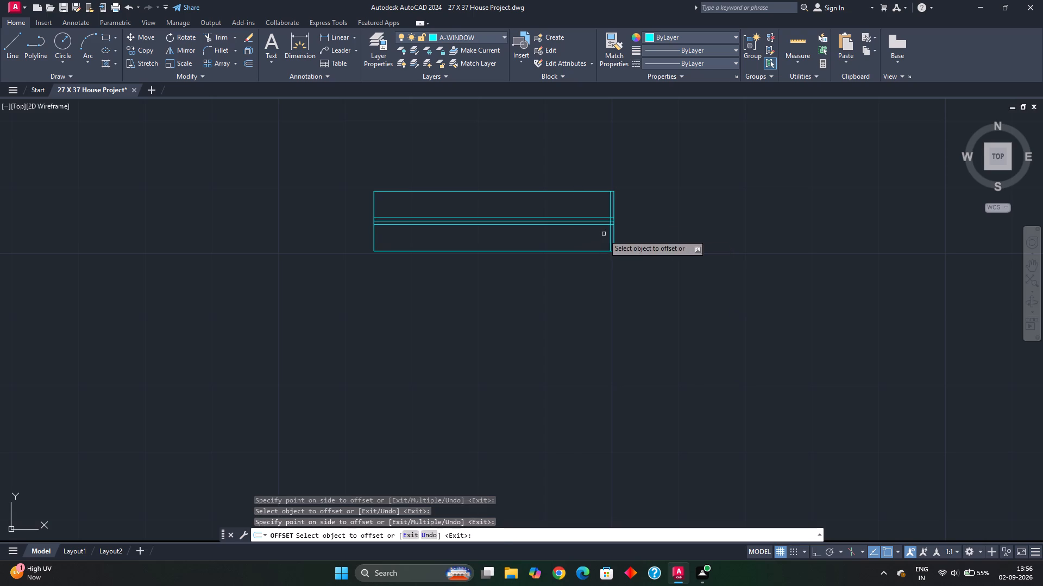
{"action": "left_click", "coordinate": [373, 240]}
{"action": "left_click", "coordinate": [384, 239]}
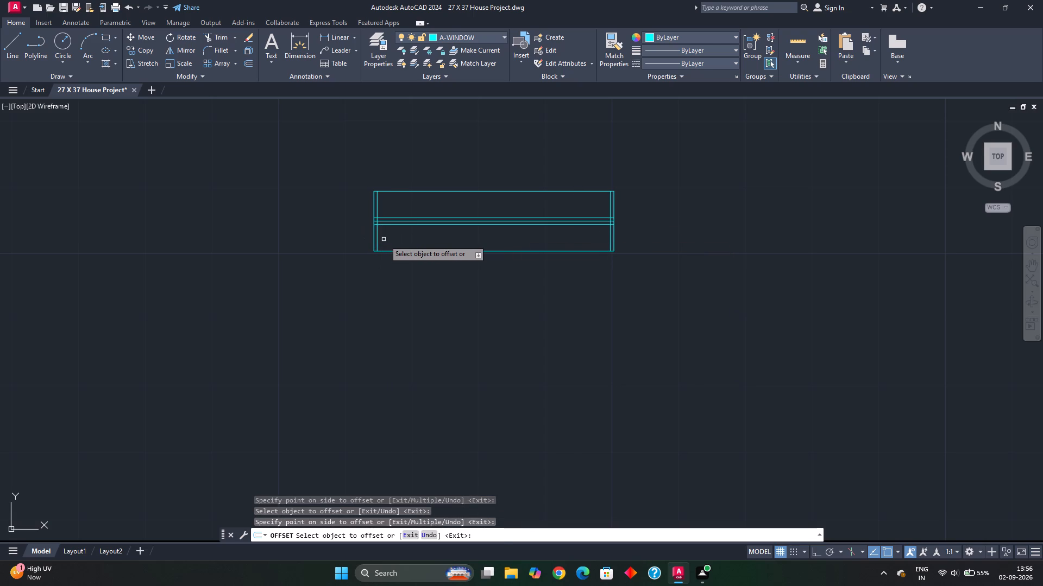
{"action": "key", "text": "Escape"}
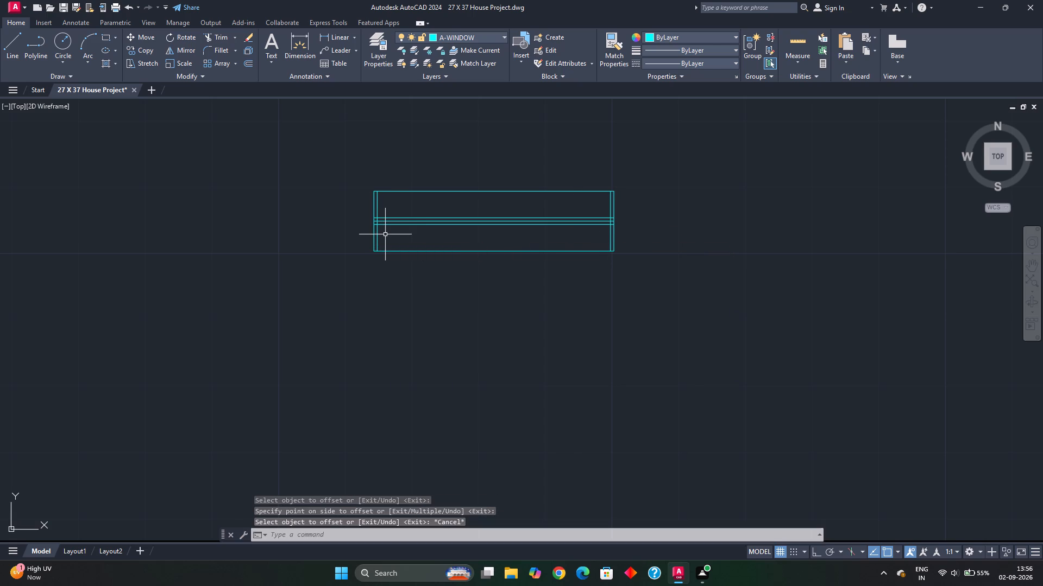
Trim the 3' window's inner end lines outside the centre strip and the centre line's stubs at both ends.
{"action": "type", "text": "tr"}
{"action": "key", "text": "space"}
{"action": "scroll", "coordinate": [380, 225], "scroll_direction": "up", "scroll_amount": 3}
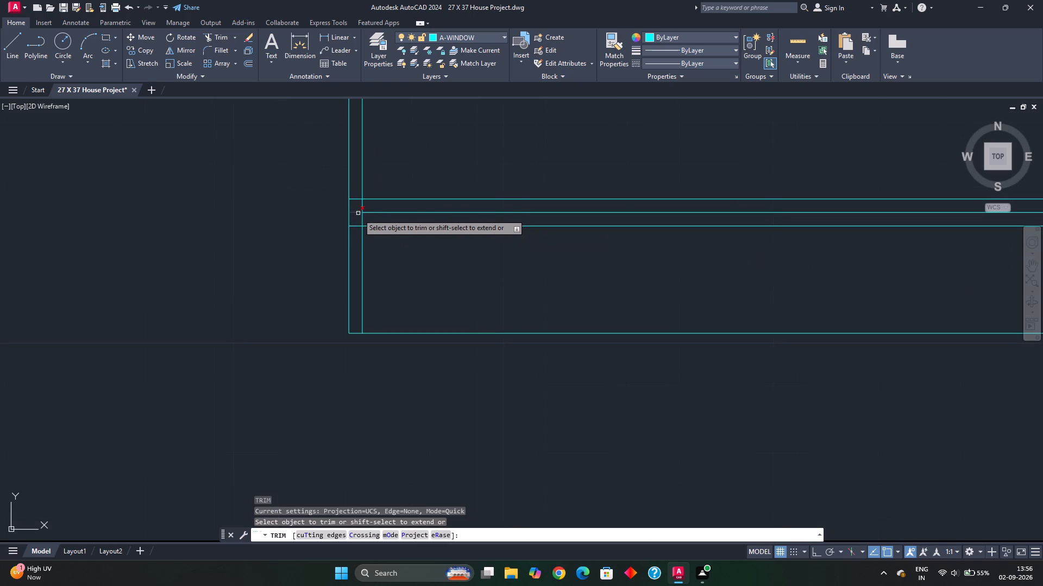
{"action": "left_click", "coordinate": [358, 214]}
{"action": "left_click", "coordinate": [362, 189]}
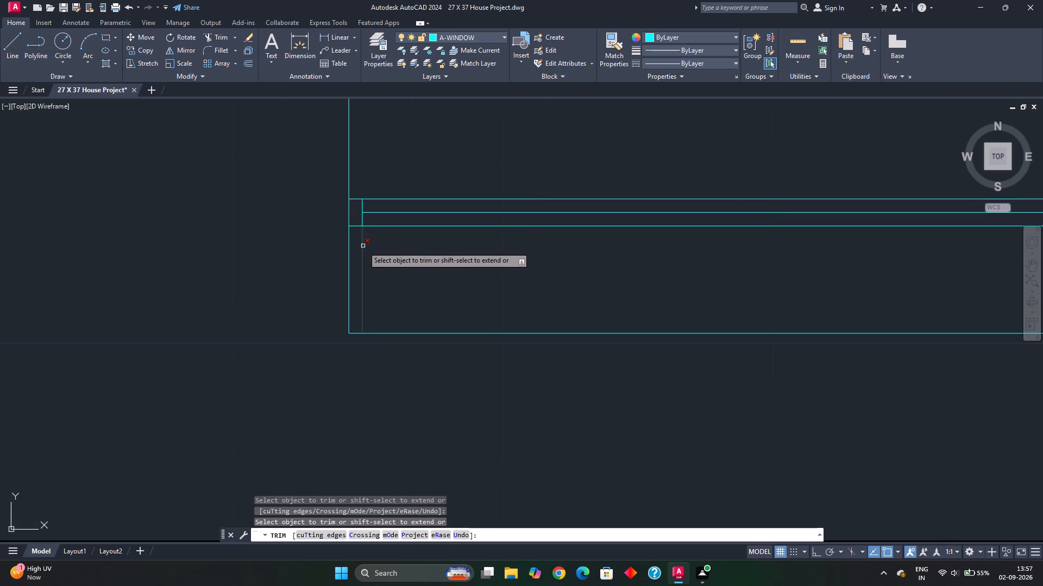
{"action": "left_click", "coordinate": [363, 246]}
{"action": "scroll", "coordinate": [451, 260], "scroll_direction": "down", "scroll_amount": 3}
{"action": "middle_click_drag", "start_coordinate": [643, 282], "coordinate": [540, 259]}
{"action": "scroll", "coordinate": [552, 237], "scroll_direction": "up", "scroll_amount": 3}
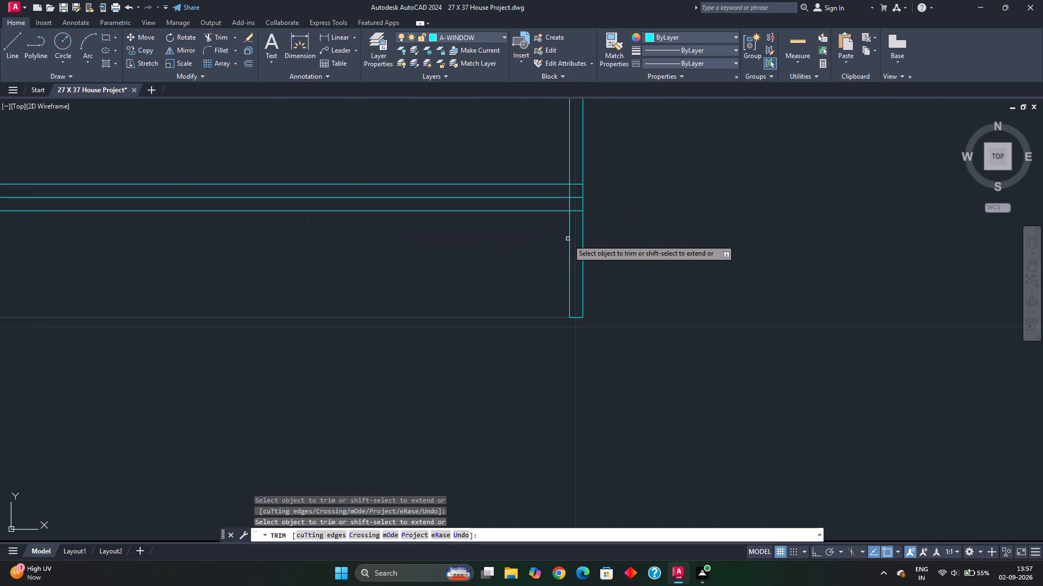
{"action": "left_click", "coordinate": [571, 240]}
{"action": "left_click", "coordinate": [569, 161]}
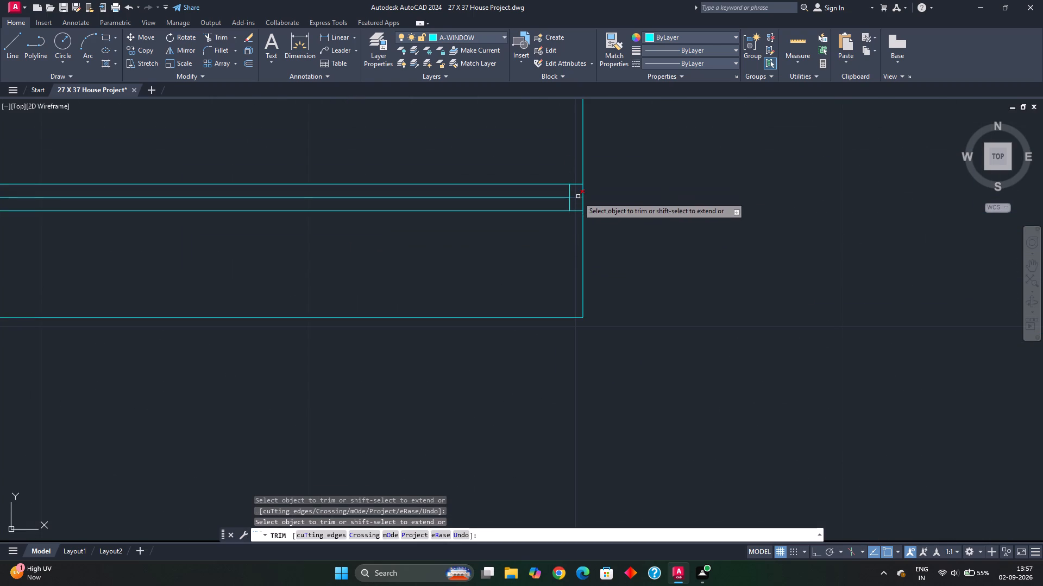
{"action": "left_click", "coordinate": [578, 197]}
{"action": "scroll", "coordinate": [553, 233], "scroll_direction": "down", "scroll_amount": 3}
{"action": "scroll", "coordinate": [456, 264], "scroll_direction": "down", "scroll_amount": 2}
{"action": "key", "text": "Escape"}
{"action": "middle_click_drag", "start_coordinate": [445, 303], "coordinate": [438, 281]}
Draw a 1'6" by 9" rectangle south of the 3' window symbol as the next window outline.
{"action": "type", "text": "rec"}
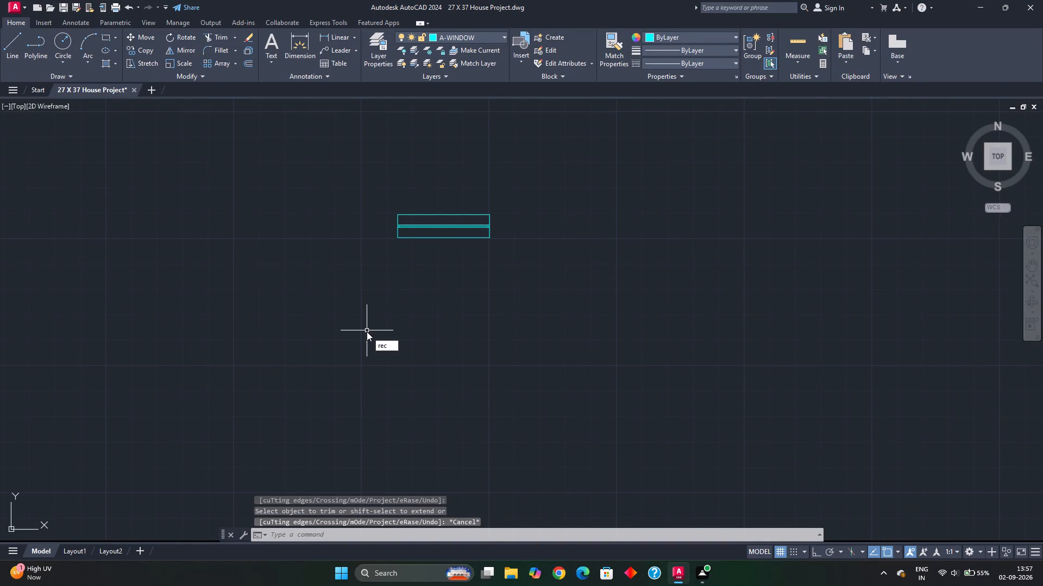
{"action": "key", "text": "space"}
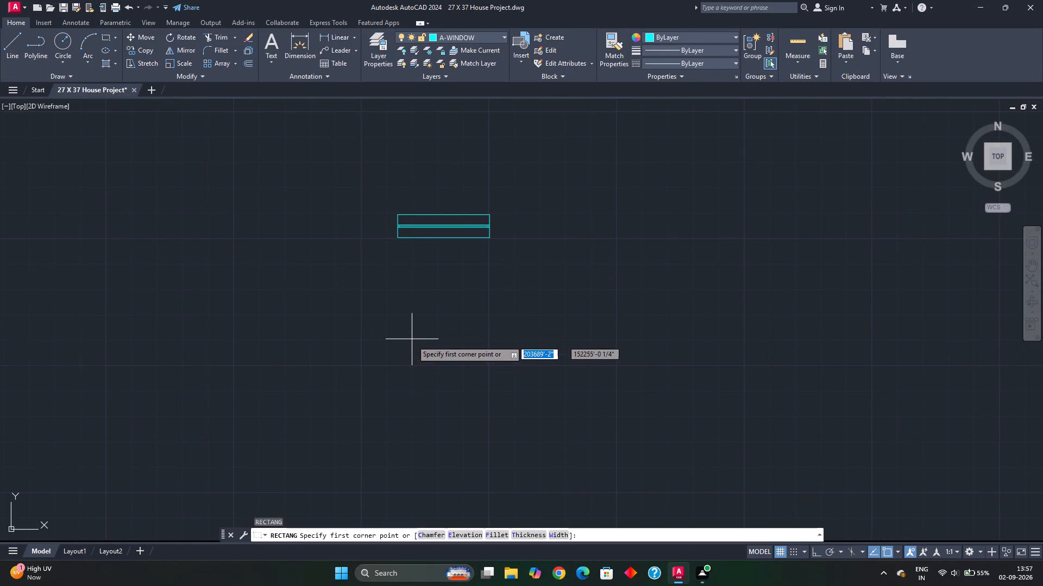
{"action": "left_click", "coordinate": [409, 331]}
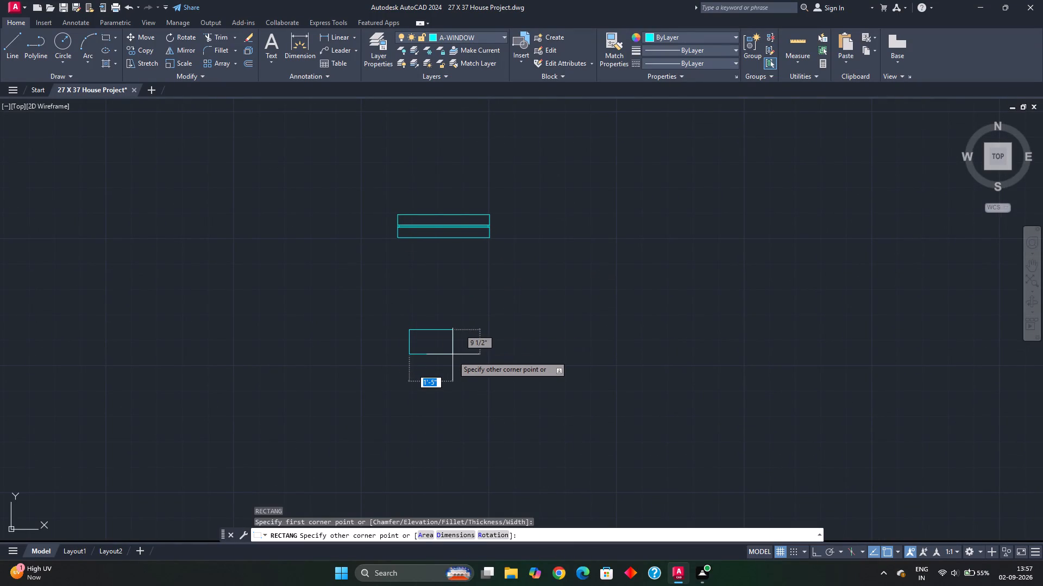
{"action": "key", "text": "d"}
{"action": "key", "text": "Return"}
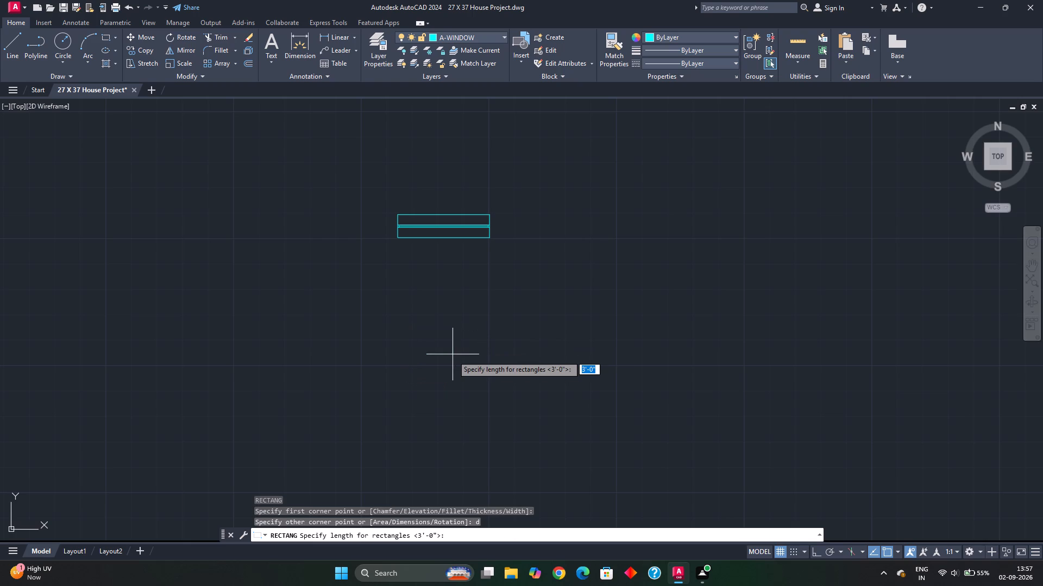
{"action": "key", "text": "1"}
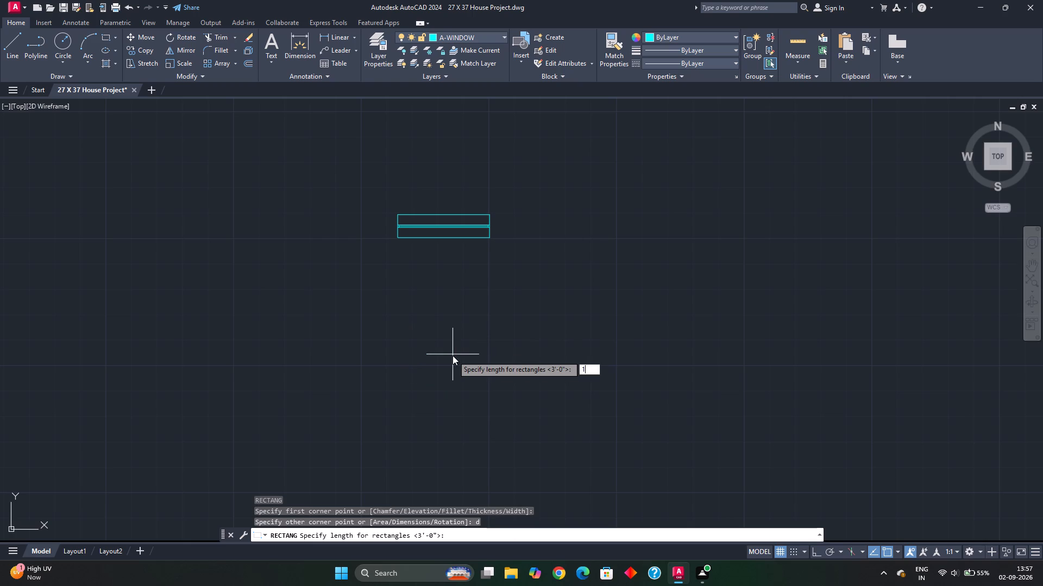
{"action": "key", "text": "apostrophe"}
{"action": "key", "text": "6"}
{"action": "key", "text": "shift+quotedbl"}
{"action": "key", "text": "Return"}
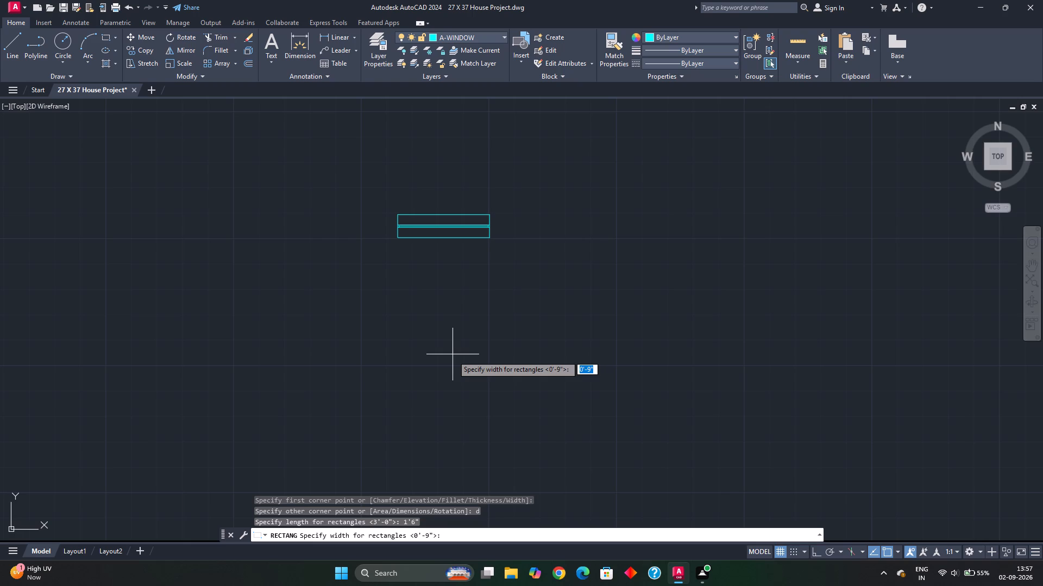
{"action": "key", "text": "Return"}
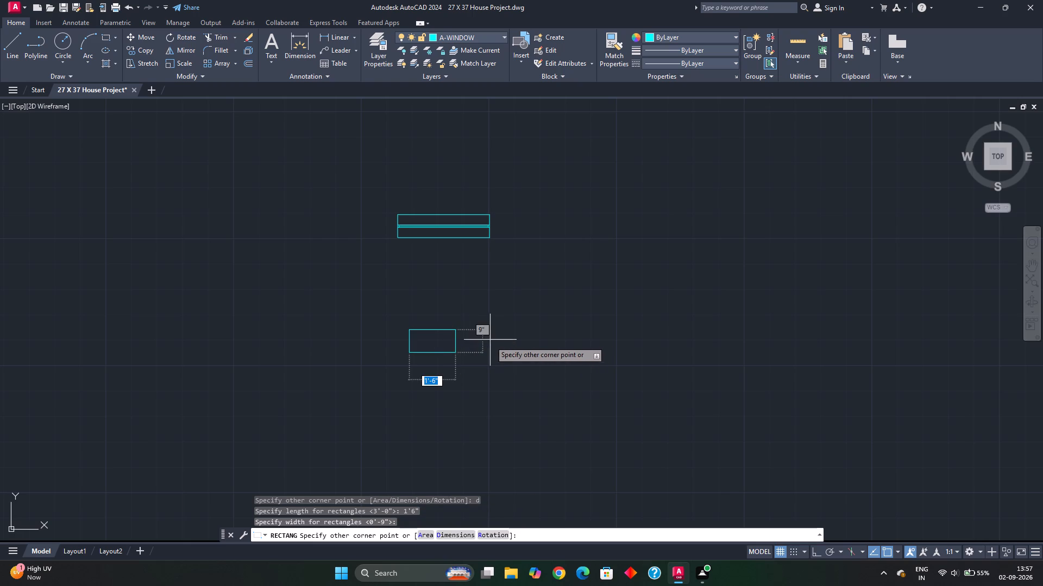
{"action": "left_click", "coordinate": [532, 311]}
Explode the 1'6" by 9" rectangle into separate lines.
{"action": "scroll", "coordinate": [406, 328], "scroll_direction": "up", "scroll_amount": 2}
{"action": "middle_click", "coordinate": [405, 329]}
{"action": "left_click", "coordinate": [401, 267]}
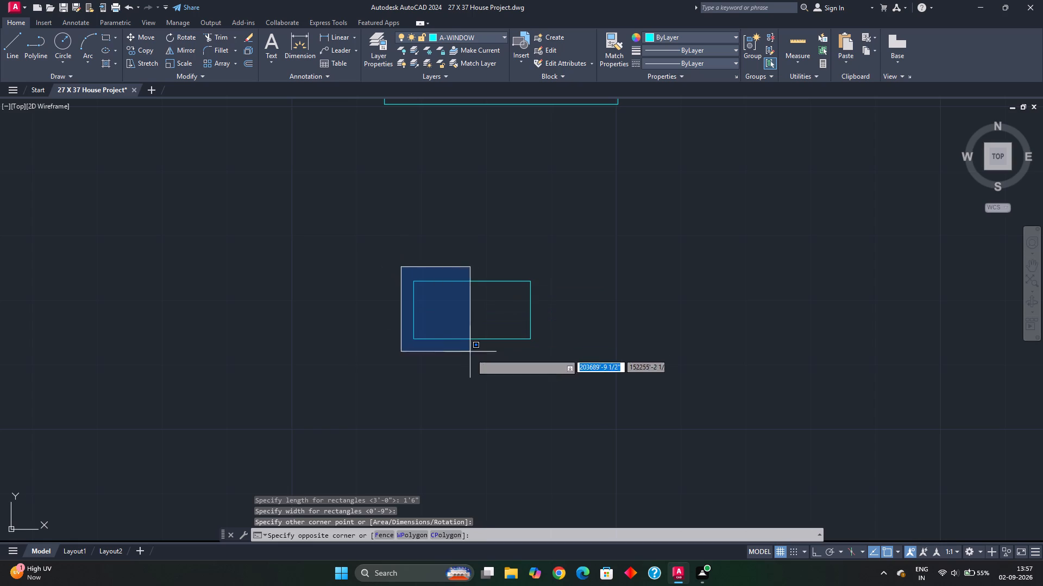
{"action": "left_click", "coordinate": [470, 353]}
{"action": "left_click", "coordinate": [545, 264]}
{"action": "left_click", "coordinate": [481, 318]}
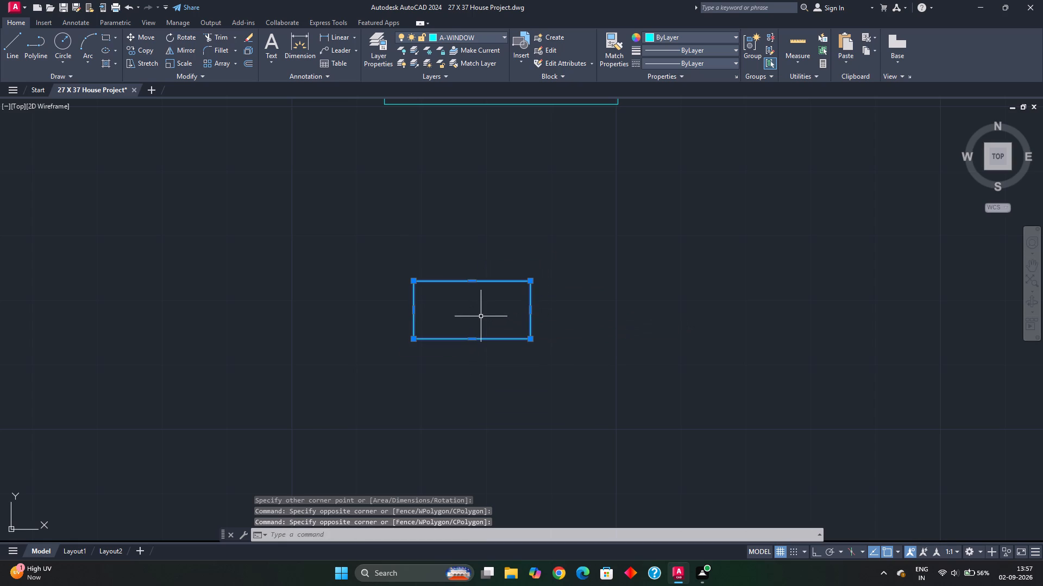
{"action": "key", "text": "x"}
{"action": "key", "text": "Return"}
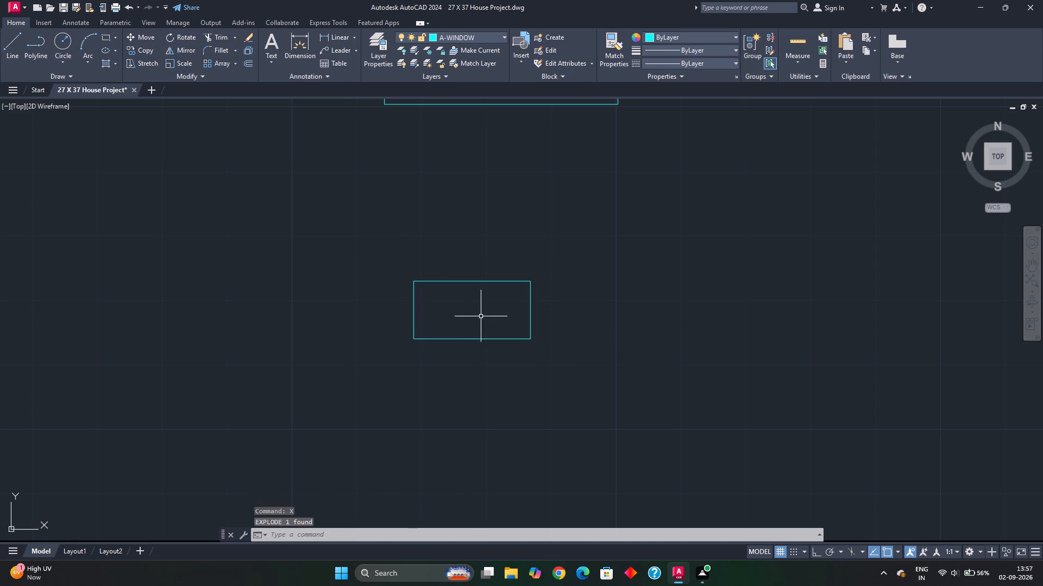
Draw a horizontal centre line between the midpoints of the 1'6" window outline's west and east edges.
{"action": "key", "text": "l"}
{"action": "key", "text": "Return"}
{"action": "left_click", "coordinate": [414, 310]}
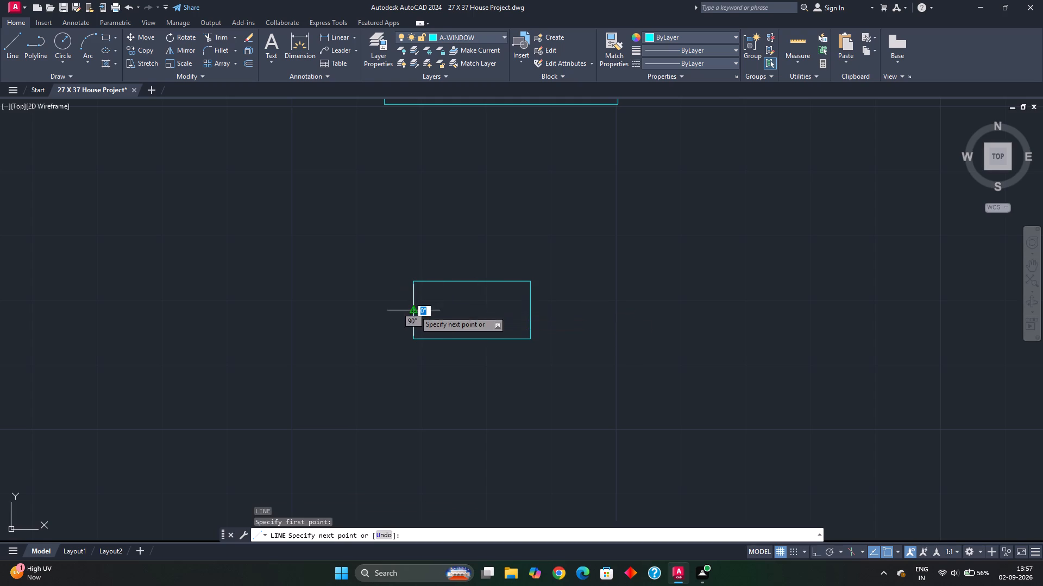
{"action": "left_click", "coordinate": [532, 309]}
{"action": "key", "text": "Escape"}
{"action": "key", "text": "Escape"}
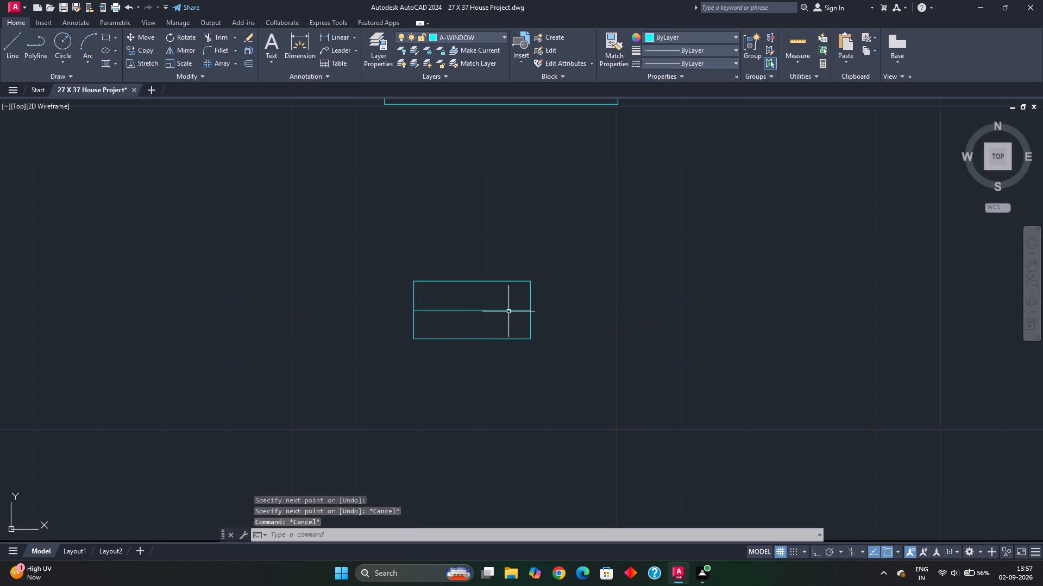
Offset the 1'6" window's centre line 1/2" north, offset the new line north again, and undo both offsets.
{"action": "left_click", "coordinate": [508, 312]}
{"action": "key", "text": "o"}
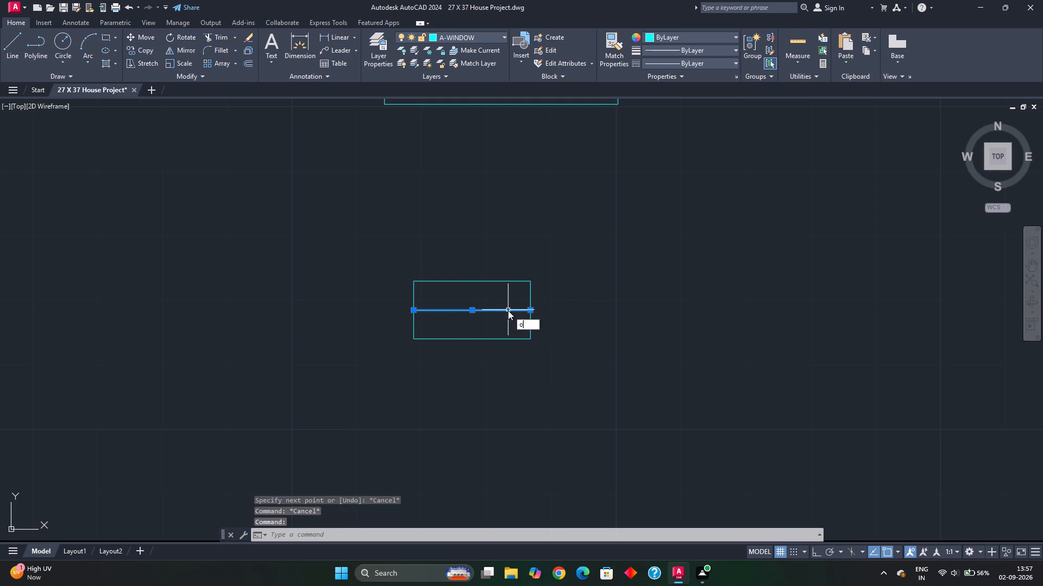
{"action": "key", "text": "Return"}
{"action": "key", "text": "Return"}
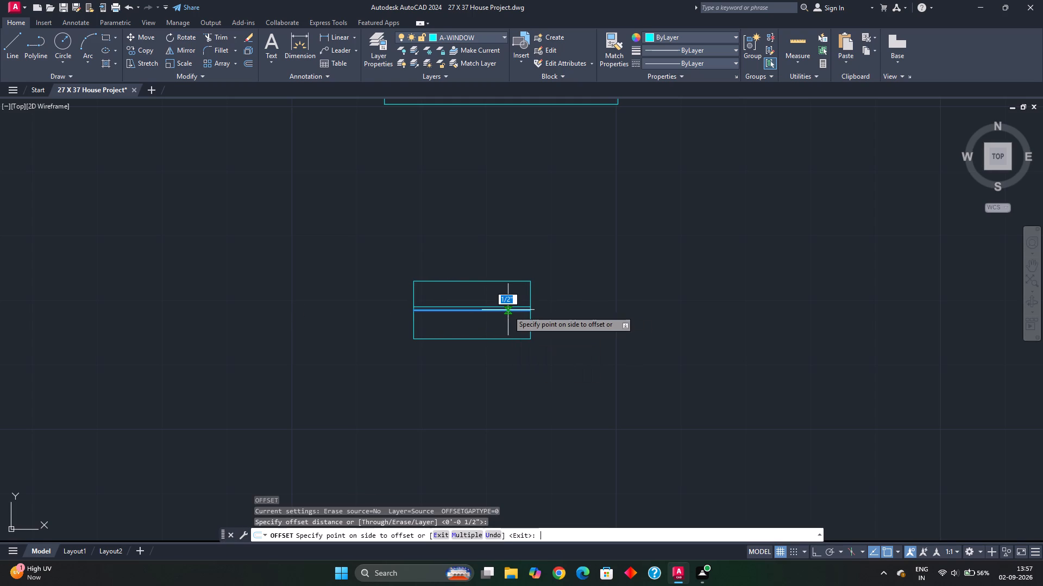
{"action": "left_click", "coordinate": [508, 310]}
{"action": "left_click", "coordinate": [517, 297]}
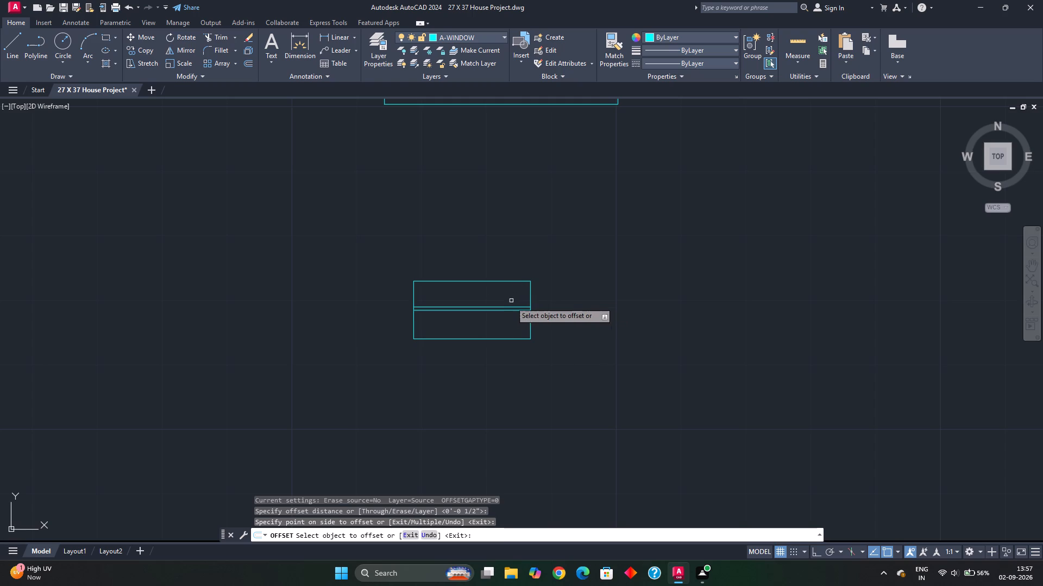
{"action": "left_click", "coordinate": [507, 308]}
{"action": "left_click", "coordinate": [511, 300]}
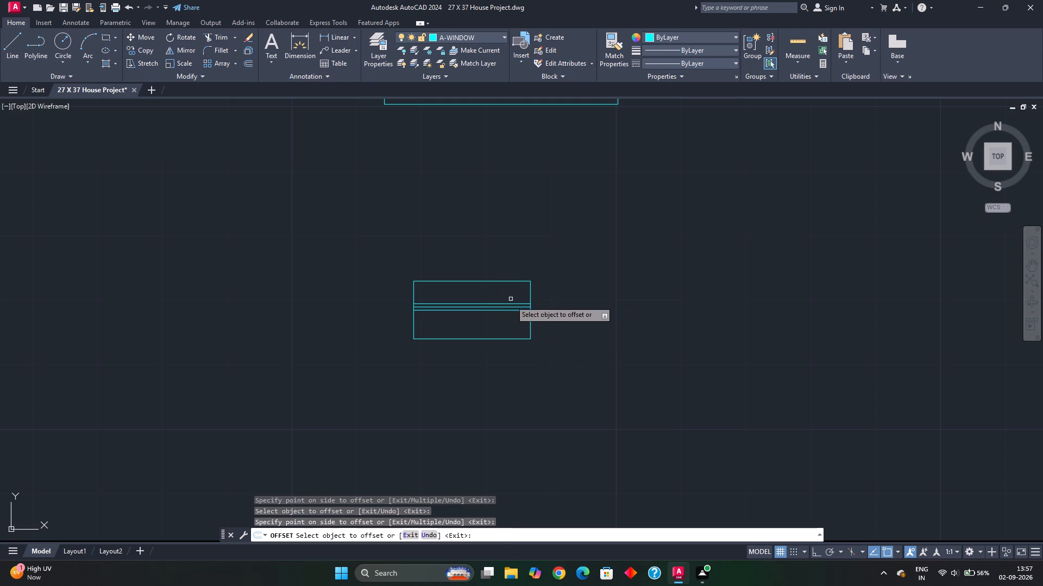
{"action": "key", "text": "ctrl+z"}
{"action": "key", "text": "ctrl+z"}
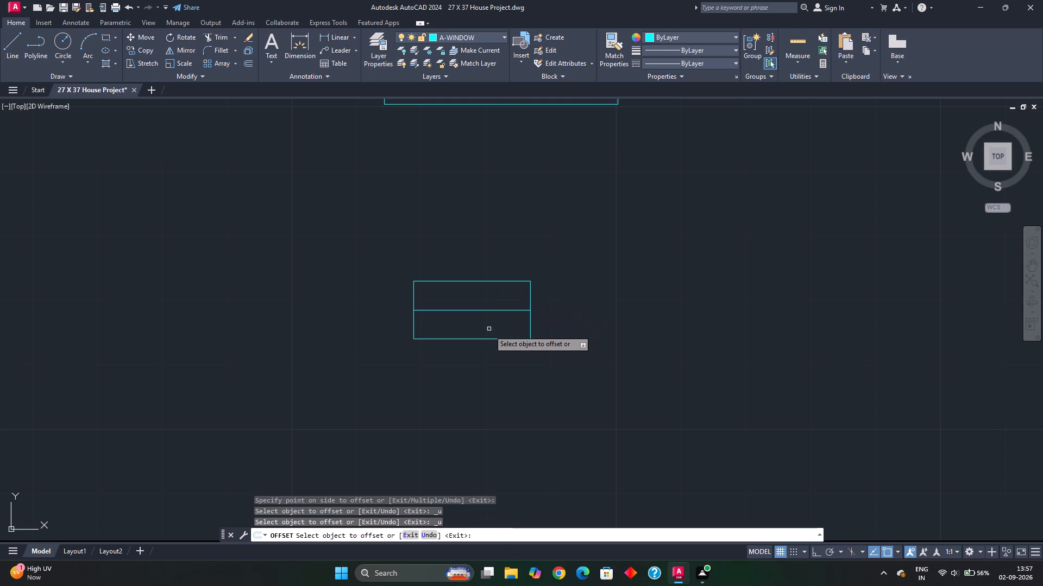
Offset the 1'6" window's centre line 1/2" to both its north and south sides.
{"action": "left_click", "coordinate": [501, 311]}
{"action": "left_click", "coordinate": [505, 301]}
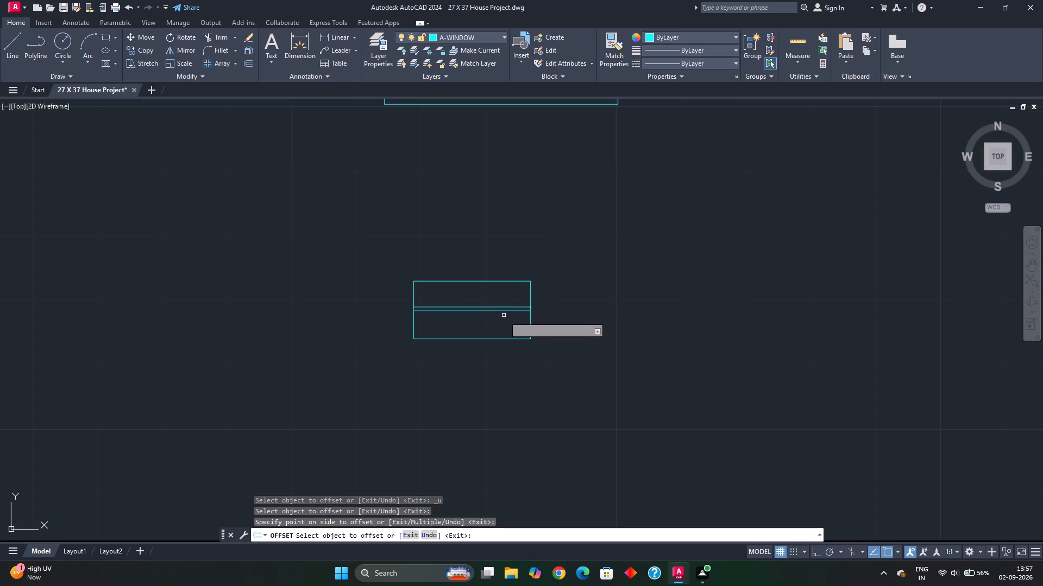
{"action": "left_click", "coordinate": [505, 314]}
{"action": "left_click", "coordinate": [505, 313]}
{"action": "left_click", "coordinate": [506, 310]}
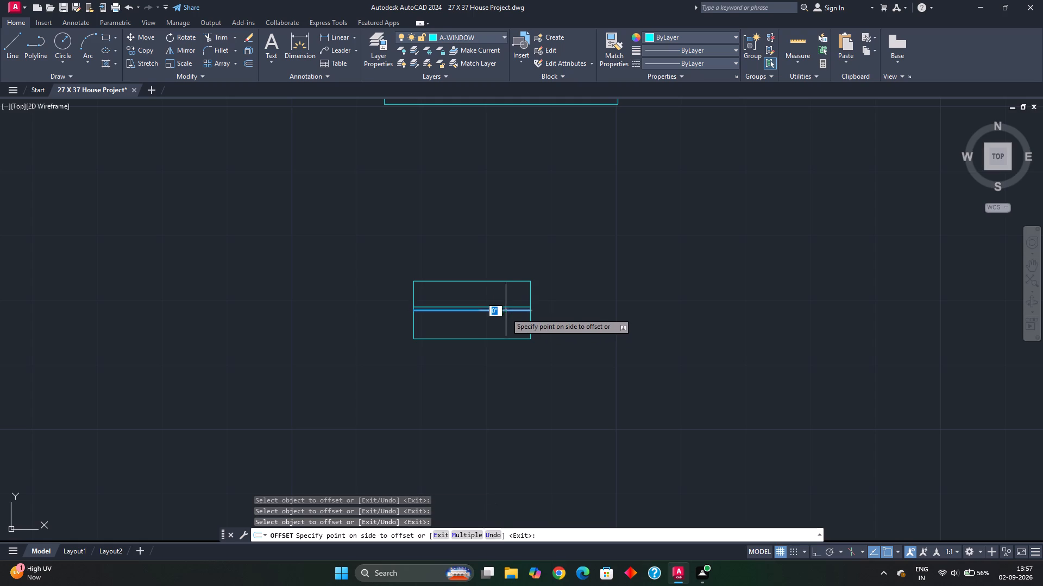
{"action": "left_click", "coordinate": [504, 322]}
Offset the 1'6" window's east and west end edges 1/2" inward.
{"action": "left_click", "coordinate": [531, 322]}
{"action": "left_click", "coordinate": [524, 324]}
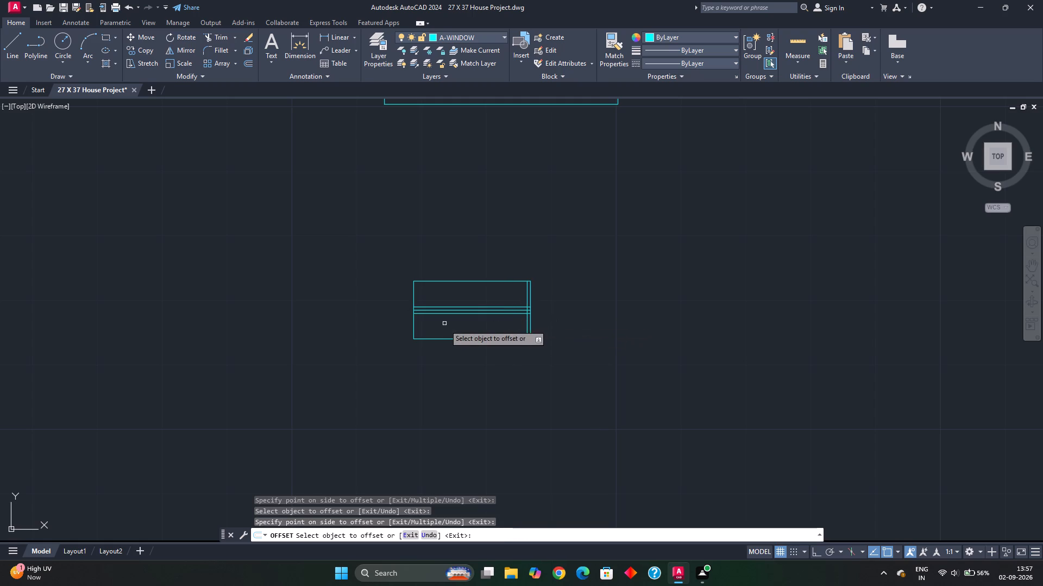
{"action": "left_click", "coordinate": [414, 322]}
{"action": "left_click", "coordinate": [422, 326]}
{"action": "scroll", "coordinate": [423, 326], "scroll_direction": "up", "scroll_amount": 2}
{"action": "middle_click_drag", "start_coordinate": [423, 326], "coordinate": [323, 380]}
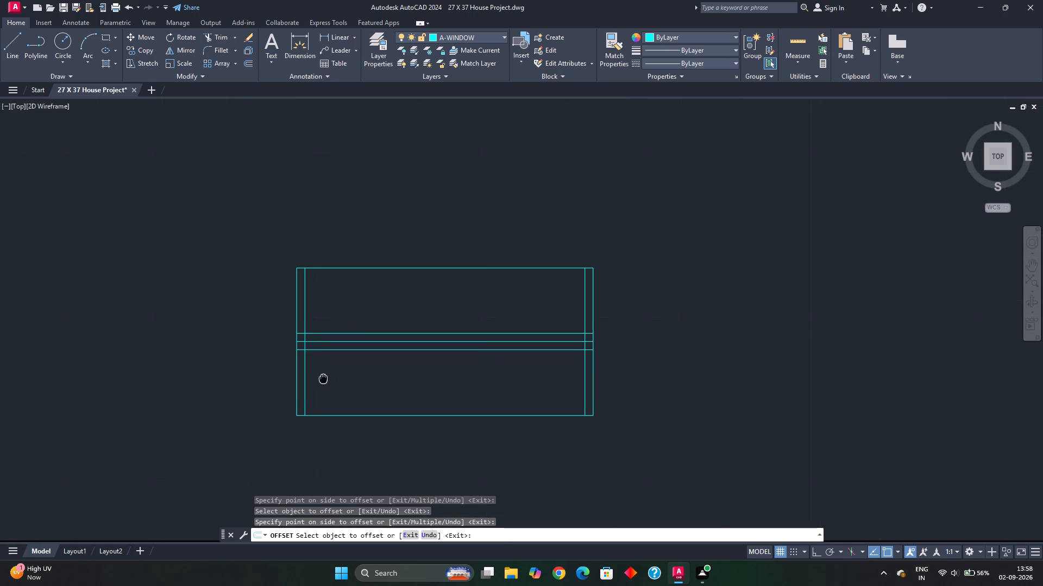
{"action": "middle_click_drag", "start_coordinate": [323, 380], "coordinate": [322, 381]}
{"action": "type", "text": "tr"}
{"action": "key", "text": "Escape"}
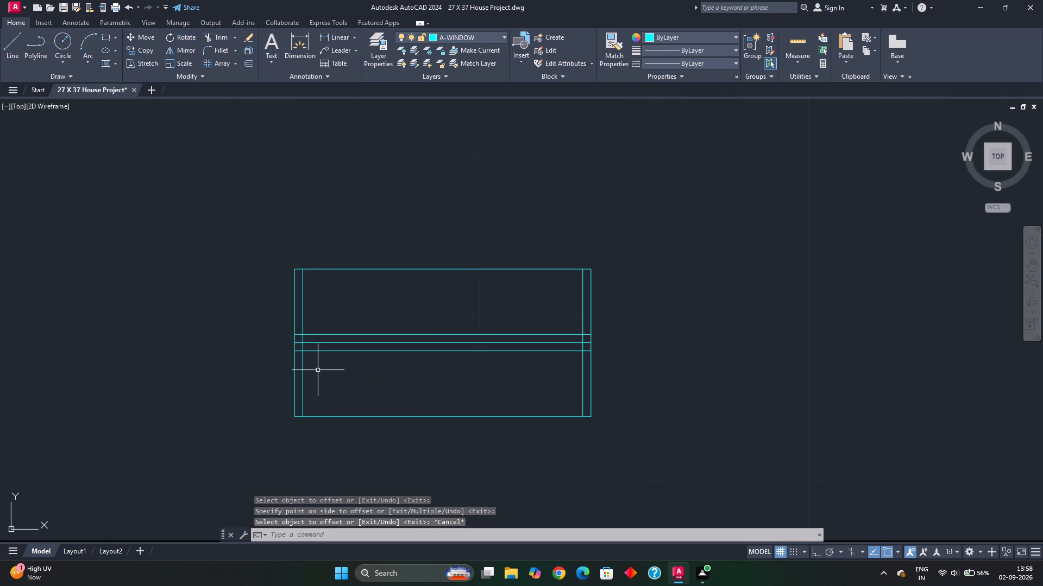
{"action": "key", "text": "Escape"}
Trim the 1'6" window's inner end lines outside the centre strip and the centre line's stub at the west end.
{"action": "type", "text": "tr"}
{"action": "key", "text": "space"}
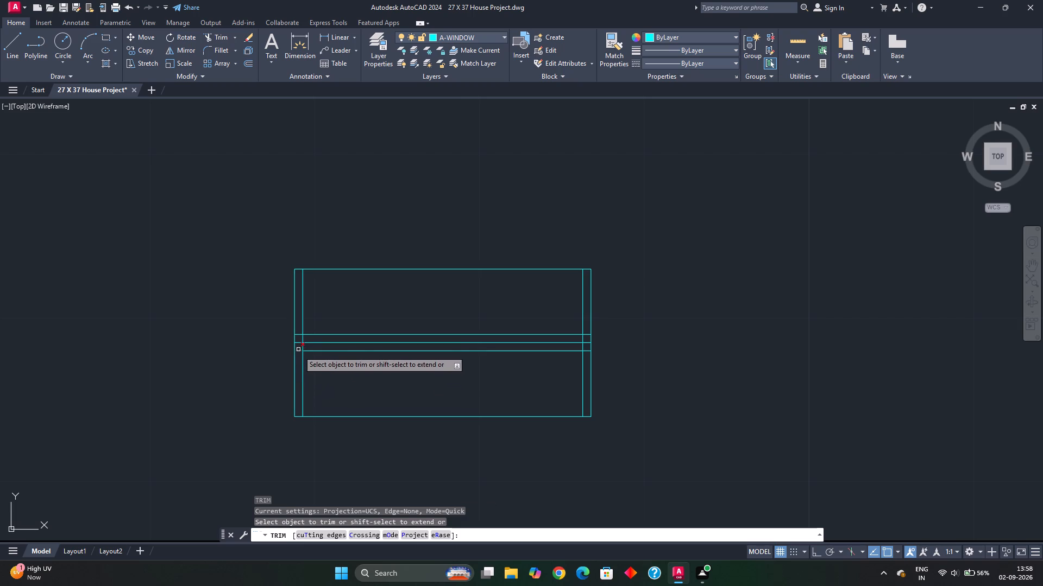
{"action": "left_click", "coordinate": [298, 342]}
{"action": "left_click", "coordinate": [302, 367]}
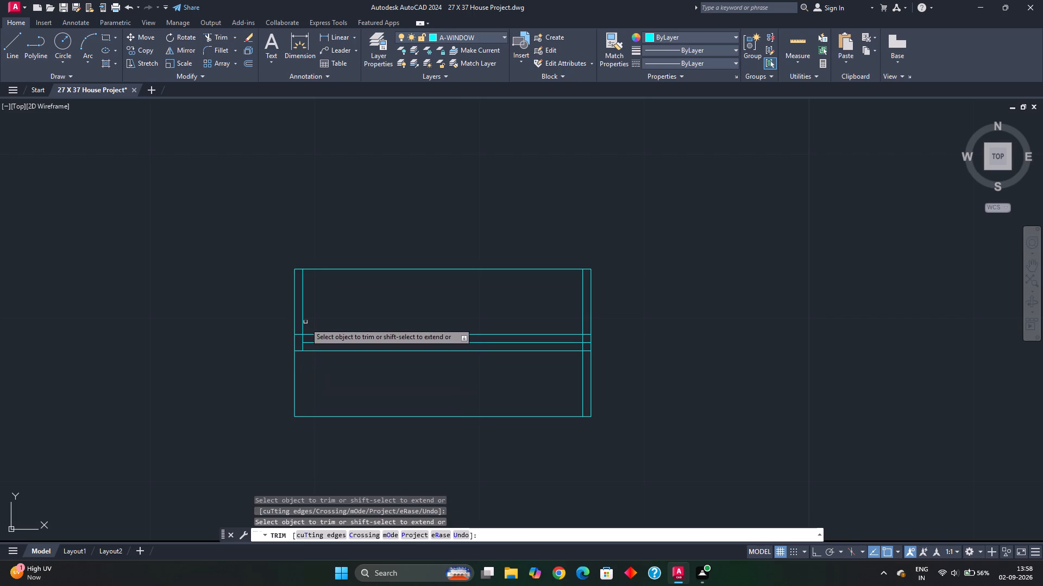
{"action": "left_click", "coordinate": [304, 316]}
{"action": "left_click", "coordinate": [583, 368]}
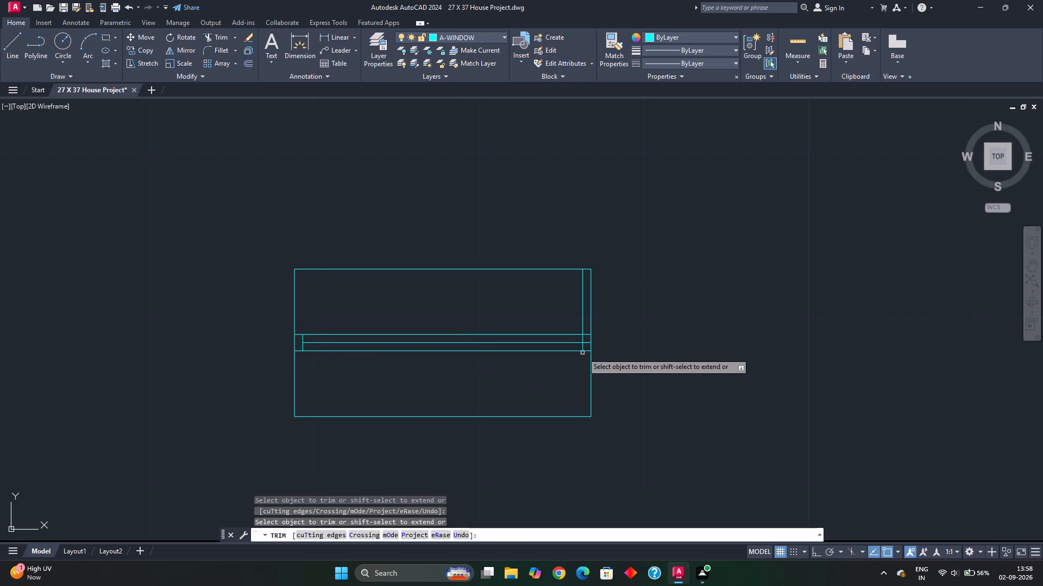
{"action": "left_click", "coordinate": [583, 317]}
{"action": "key", "text": "Escape"}
Copy the 3' window symbol from its lower east corner into the opening in the south wall of the southwest room.
{"action": "scroll", "coordinate": [531, 349], "scroll_direction": "down", "scroll_amount": 3}
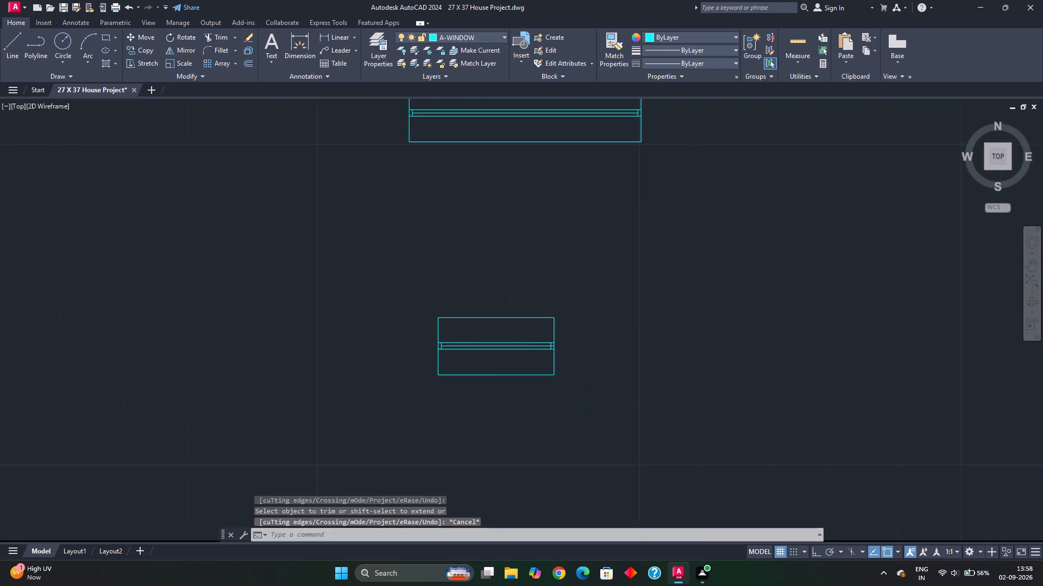
{"action": "middle_click_drag", "start_coordinate": [499, 215], "coordinate": [472, 275]}
{"action": "scroll", "coordinate": [456, 332], "scroll_direction": "down", "scroll_amount": 1}
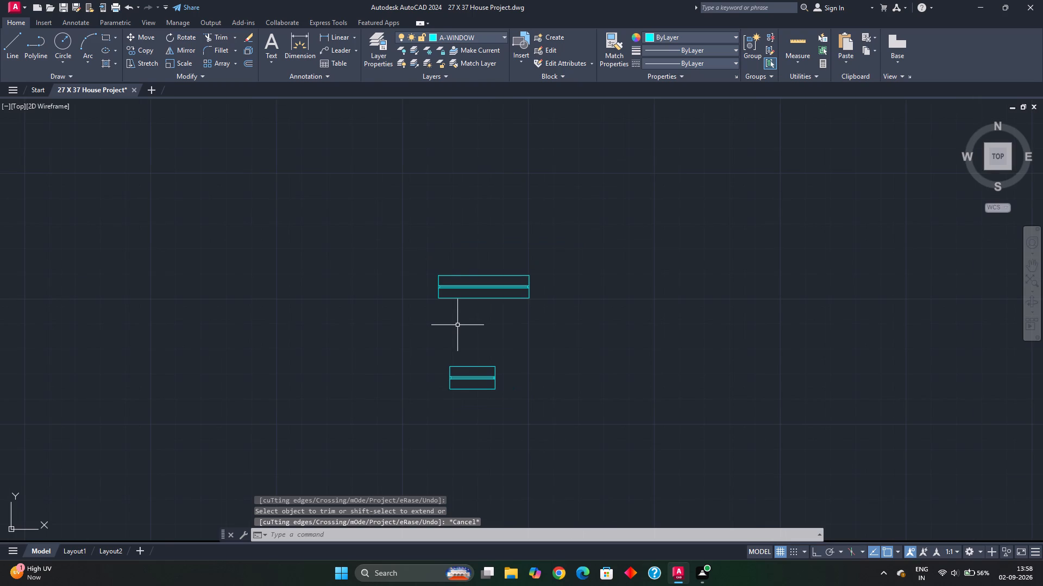
{"action": "key", "text": "Escape"}
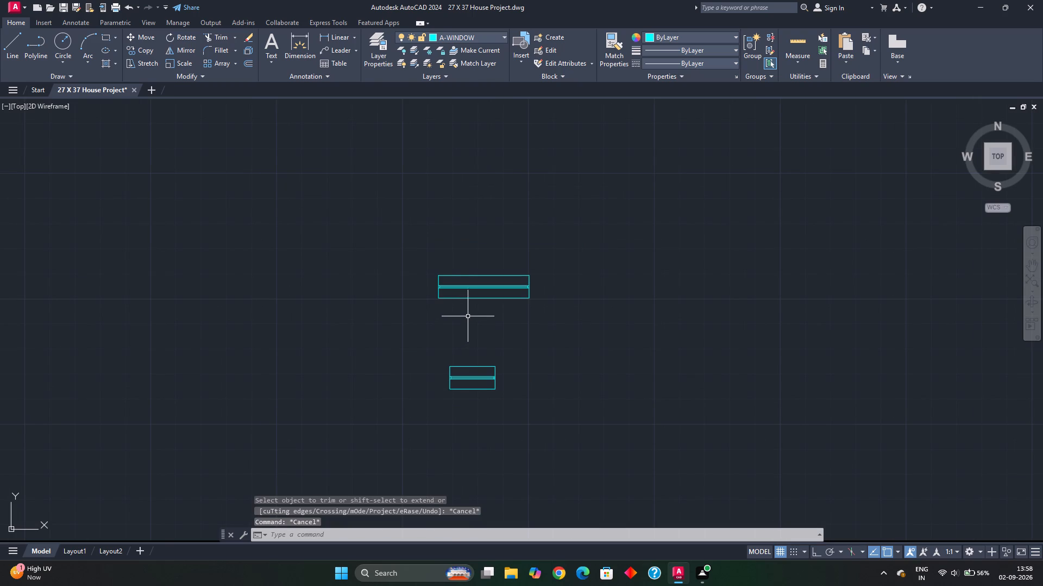
{"action": "left_click", "coordinate": [423, 254]}
{"action": "left_click", "coordinate": [554, 317]}
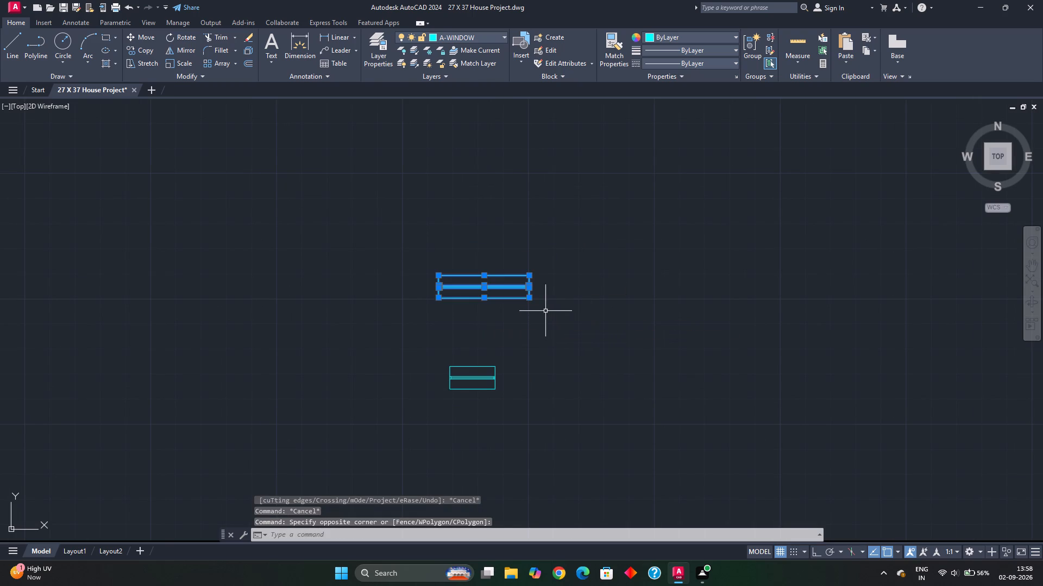
{"action": "key", "text": "c"}
{"action": "key", "text": "o"}
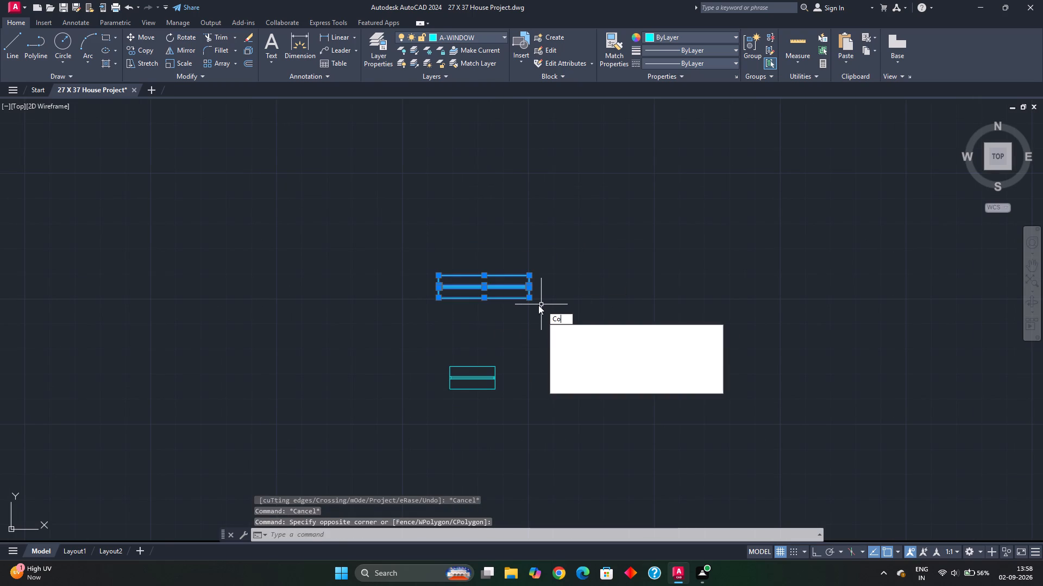
{"action": "key", "text": "Return"}
{"action": "left_click", "coordinate": [527, 298]}
{"action": "scroll", "coordinate": [350, 364], "scroll_direction": "down", "scroll_amount": 3}
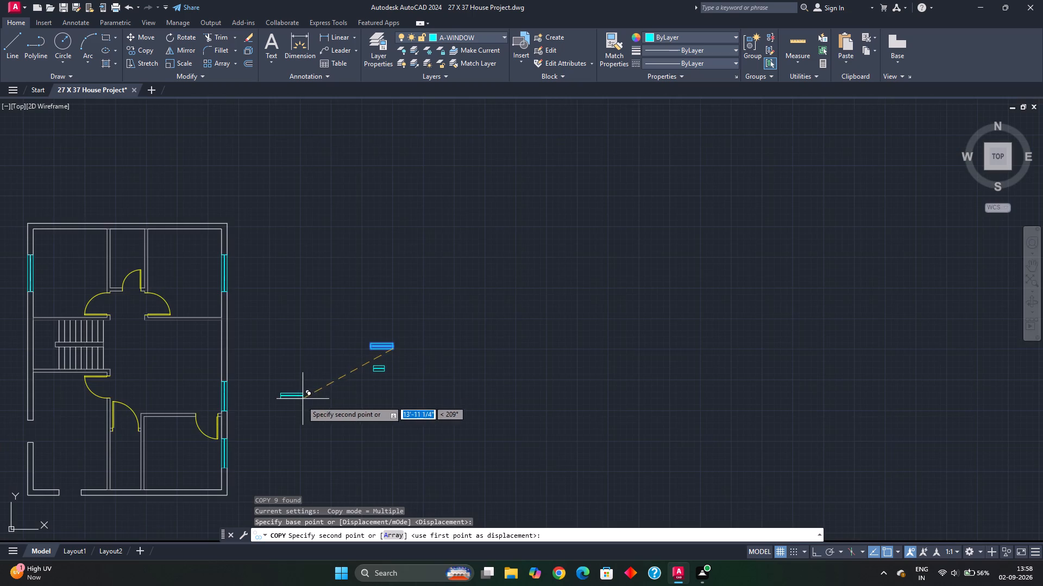
{"action": "middle_click_drag", "start_coordinate": [301, 401], "coordinate": [523, 250]}
{"action": "scroll", "coordinate": [350, 323], "scroll_direction": "up", "scroll_amount": 1}
{"action": "middle_click_drag", "start_coordinate": [309, 324], "coordinate": [475, 272]}
{"action": "scroll", "coordinate": [426, 304], "scroll_direction": "up", "scroll_amount": 3}
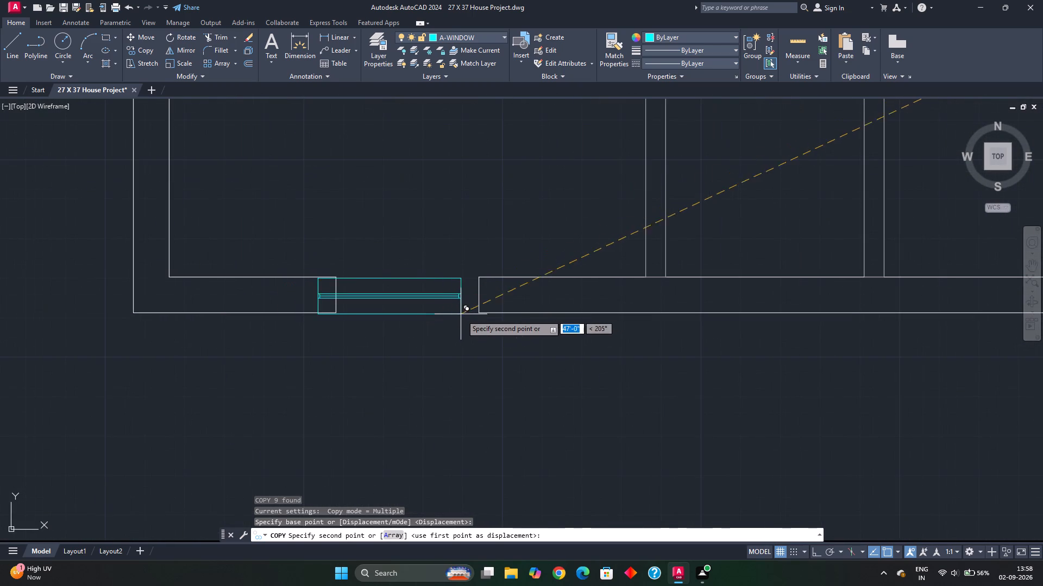
{"action": "left_click", "coordinate": [477, 311]}
Place another copy of the 3' window just outside the opening in the west wall of the southwest room.
{"action": "scroll", "coordinate": [626, 331], "scroll_direction": "down", "scroll_amount": 3}
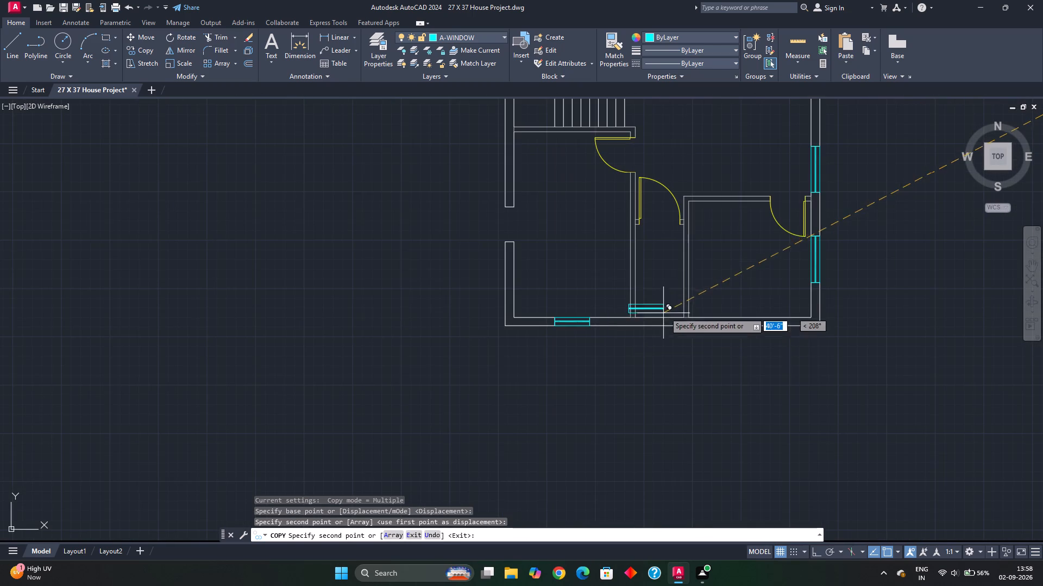
{"action": "middle_click_drag", "start_coordinate": [715, 286], "coordinate": [464, 300]}
{"action": "middle_click_drag", "start_coordinate": [476, 296], "coordinate": [693, 271]}
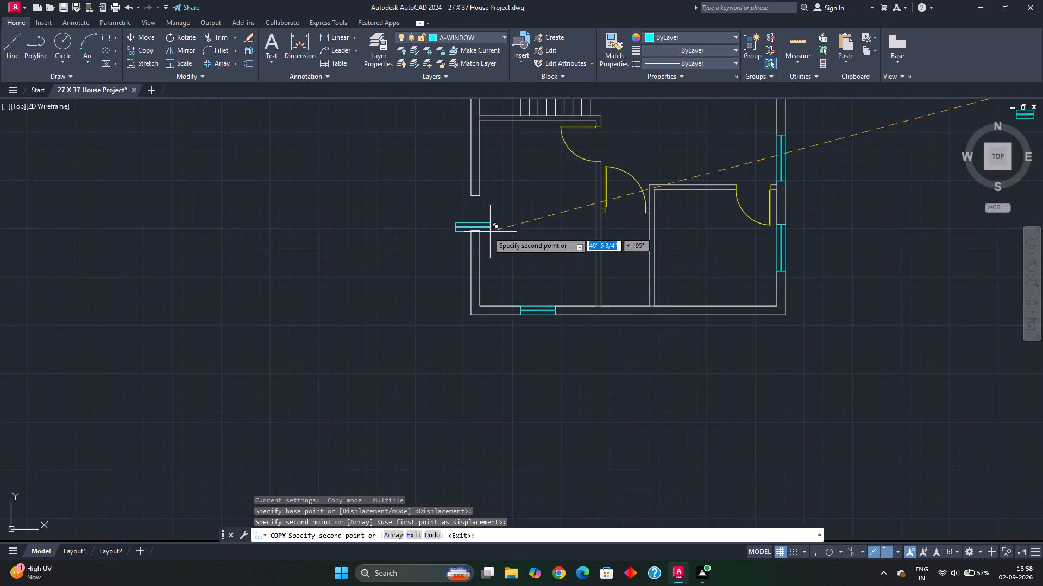
{"action": "left_click", "coordinate": [459, 219]}
{"action": "key", "text": "Escape"}
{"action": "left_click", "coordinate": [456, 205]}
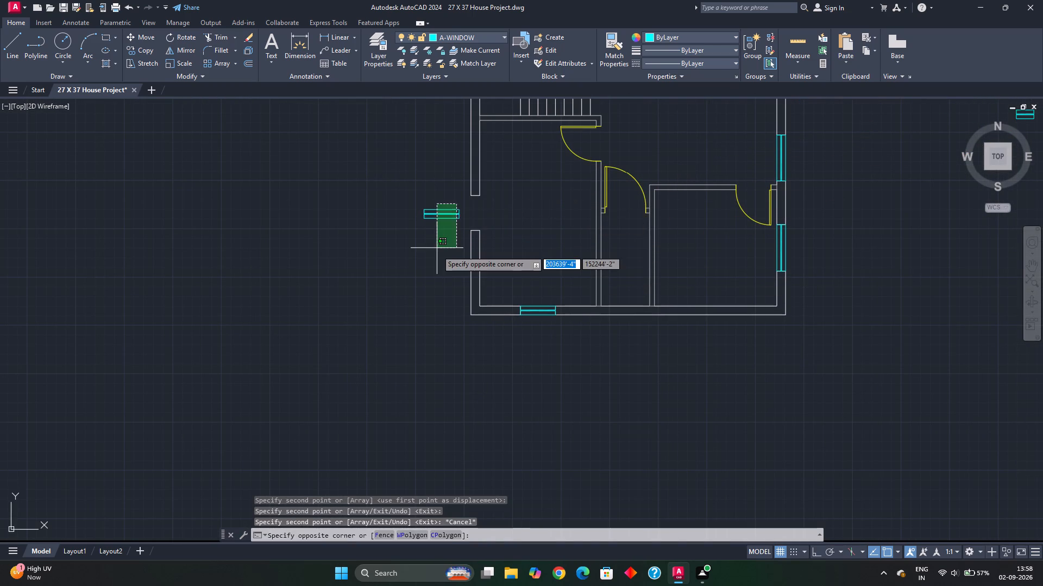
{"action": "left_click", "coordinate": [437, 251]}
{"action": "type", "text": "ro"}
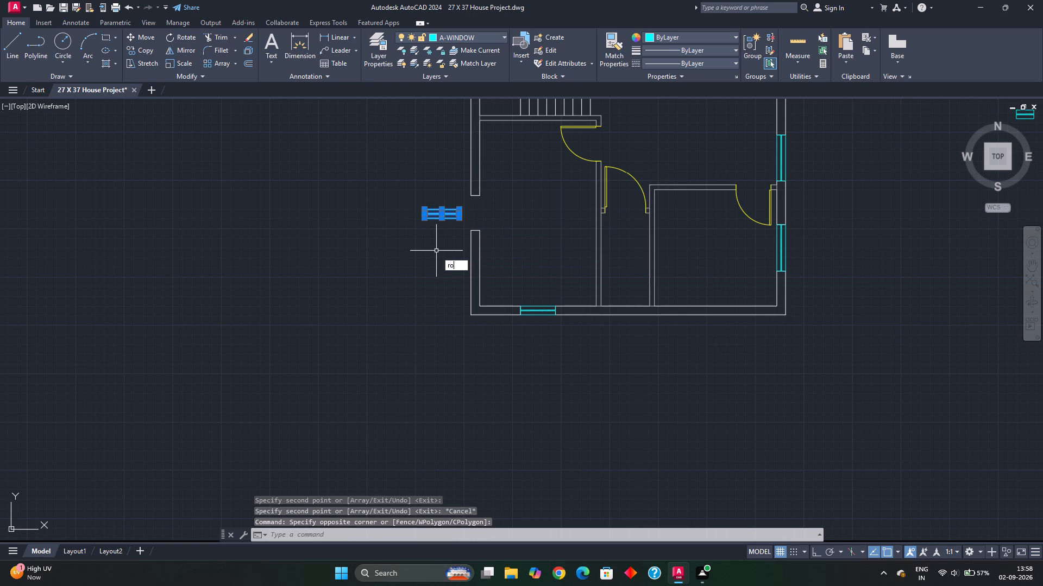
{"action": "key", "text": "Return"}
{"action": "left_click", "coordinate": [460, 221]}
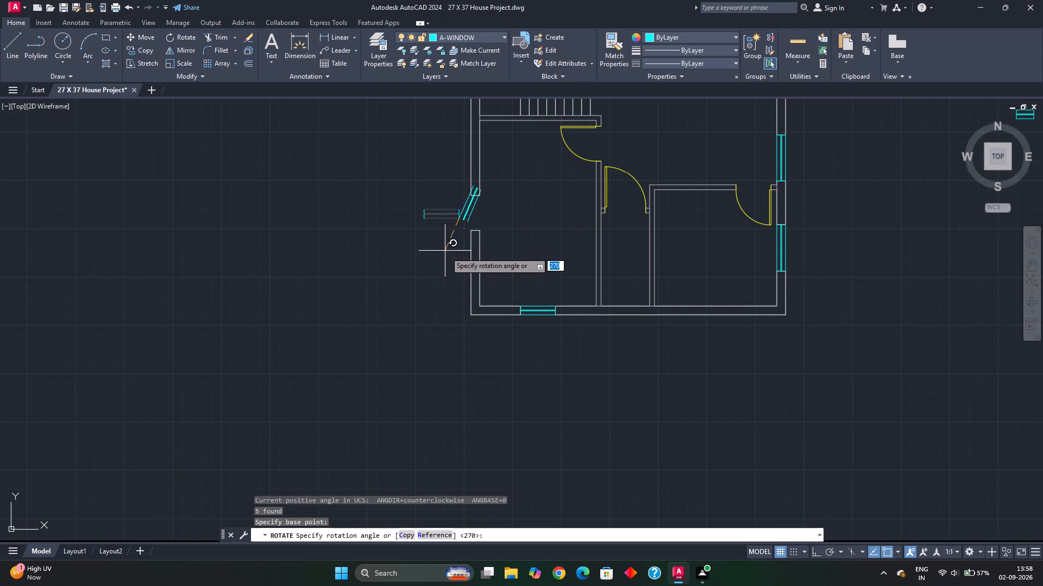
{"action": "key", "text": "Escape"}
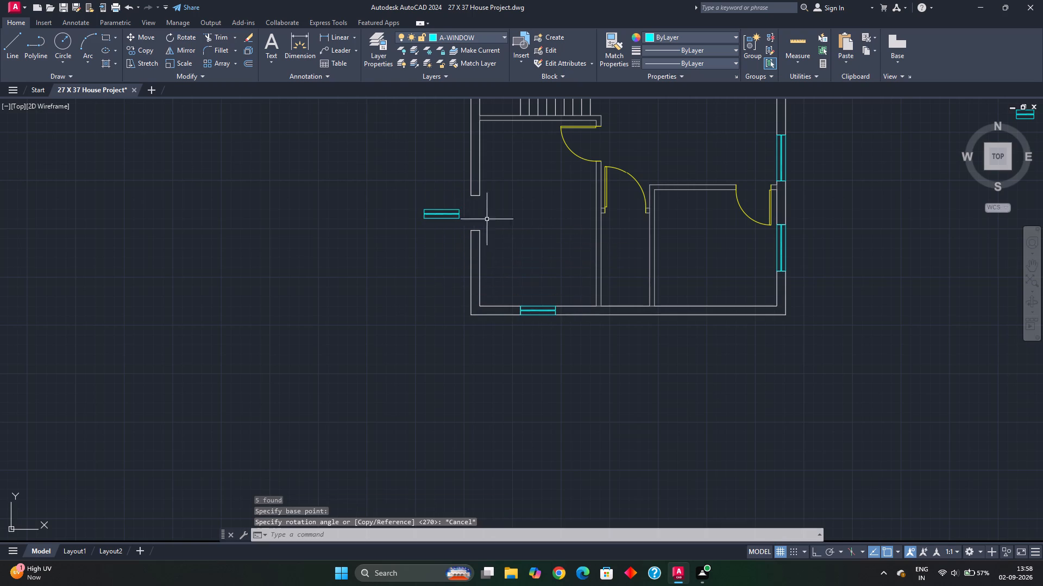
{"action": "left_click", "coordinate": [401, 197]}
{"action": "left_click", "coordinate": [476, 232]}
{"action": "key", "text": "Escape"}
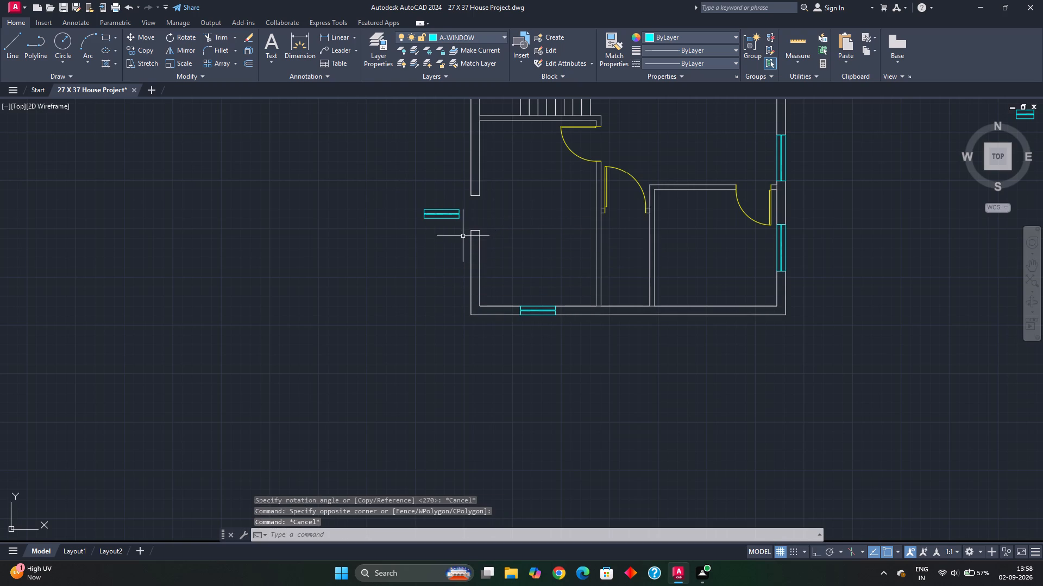
Rotate the whole 3' window copy beside the west wall by 270° about its lower east corner, with Ortho on.
{"action": "left_click", "coordinate": [408, 204]}
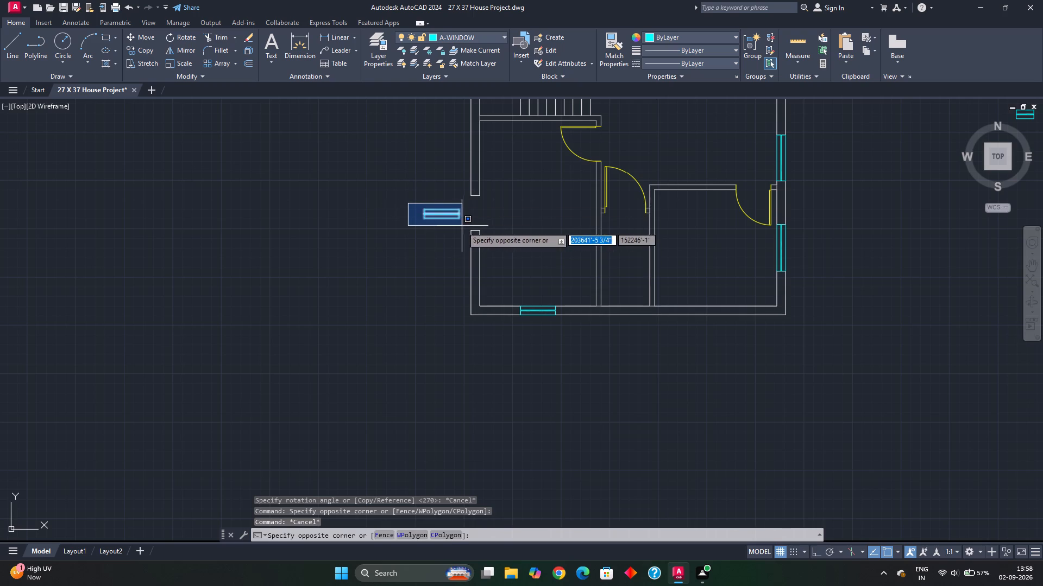
{"action": "left_click", "coordinate": [464, 226]}
{"action": "key", "text": "r"}
{"action": "key", "text": "o"}
{"action": "key", "text": "Return"}
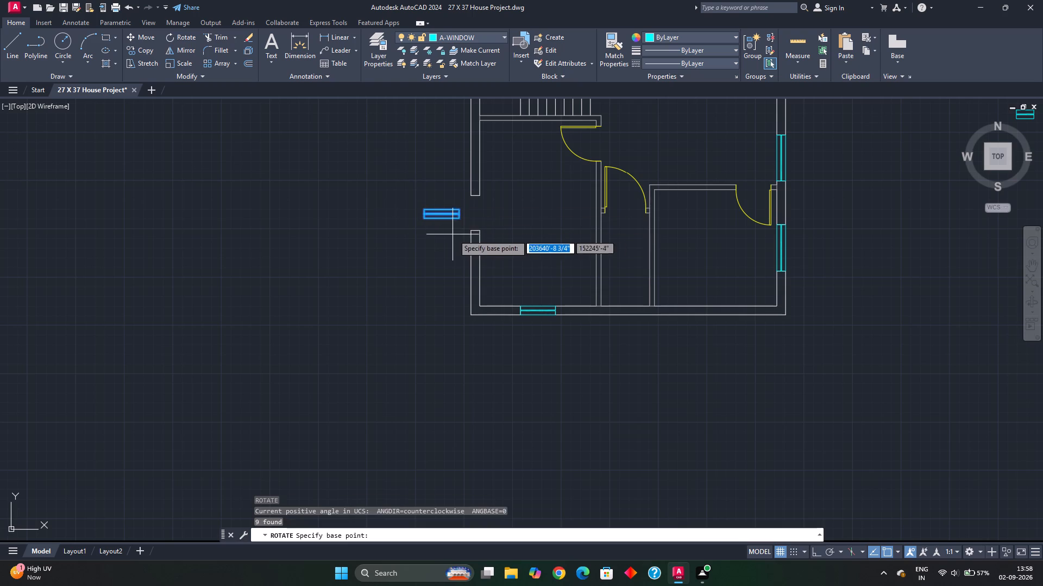
{"action": "left_click", "coordinate": [458, 218]}
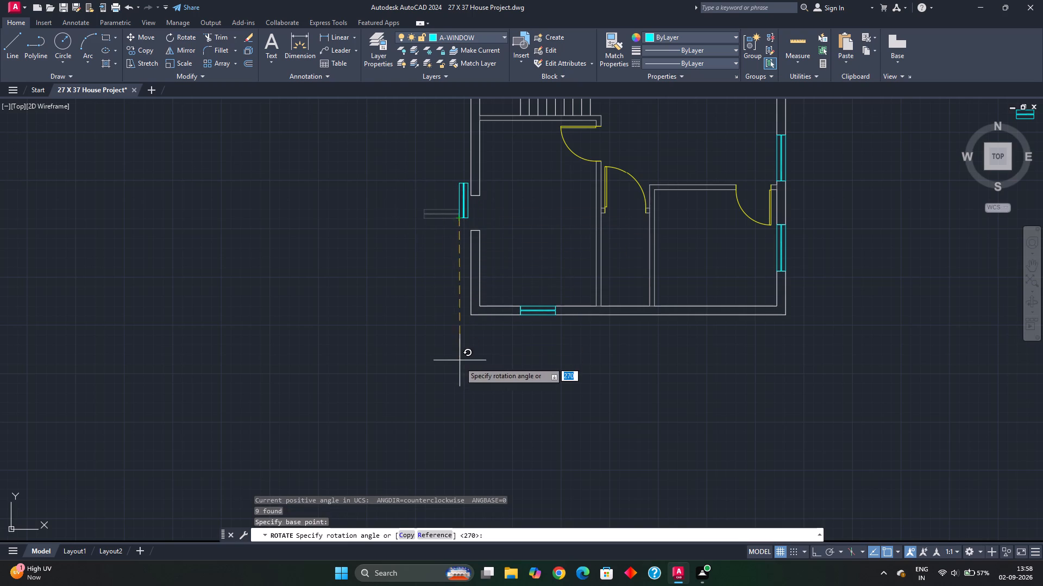
{"action": "left_click", "coordinate": [816, 553]}
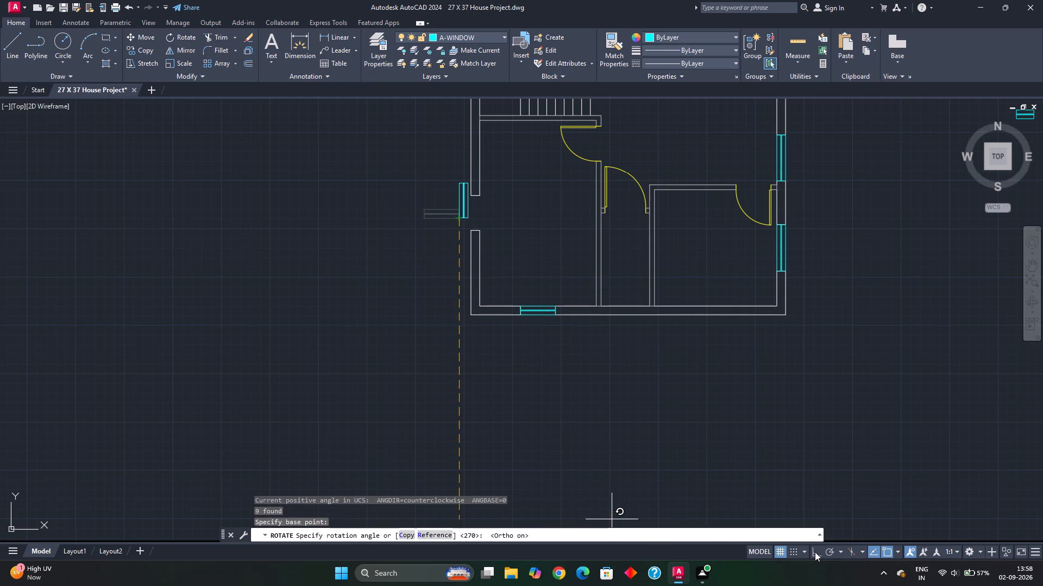
{"action": "left_click", "coordinate": [453, 333]}
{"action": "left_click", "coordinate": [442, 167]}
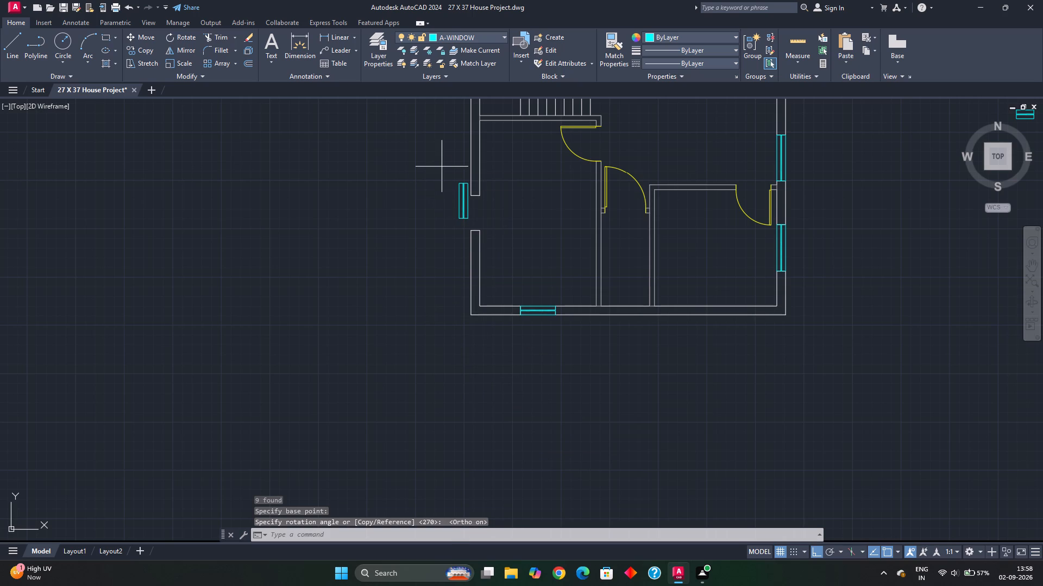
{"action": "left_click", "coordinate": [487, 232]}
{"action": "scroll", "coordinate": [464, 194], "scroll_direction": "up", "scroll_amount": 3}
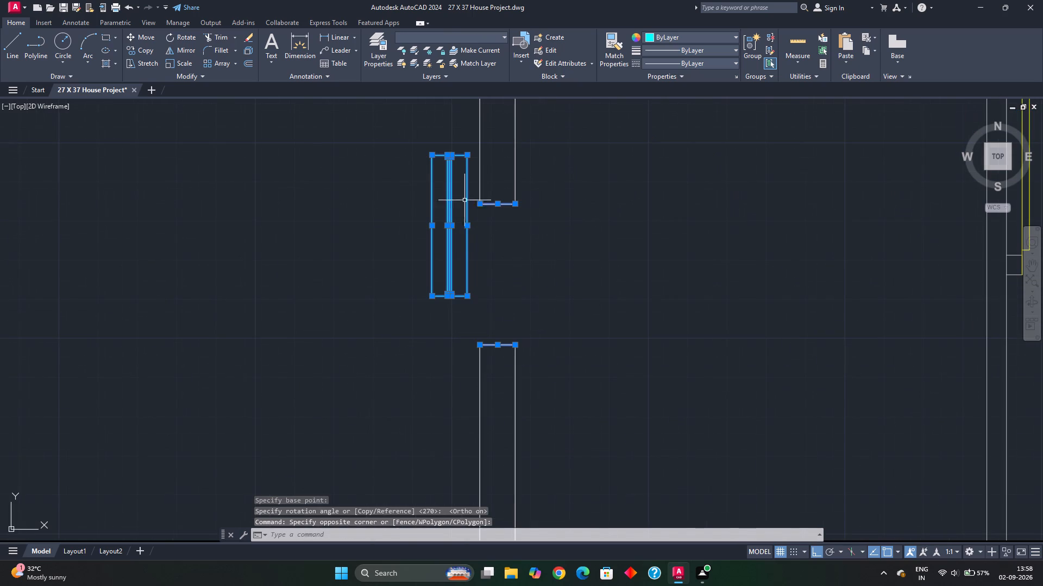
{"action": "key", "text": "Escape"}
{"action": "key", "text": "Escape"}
Move the upright 3' window by its lower east corner into the west wall opening of the southwest room.
{"action": "left_click", "coordinate": [421, 136]}
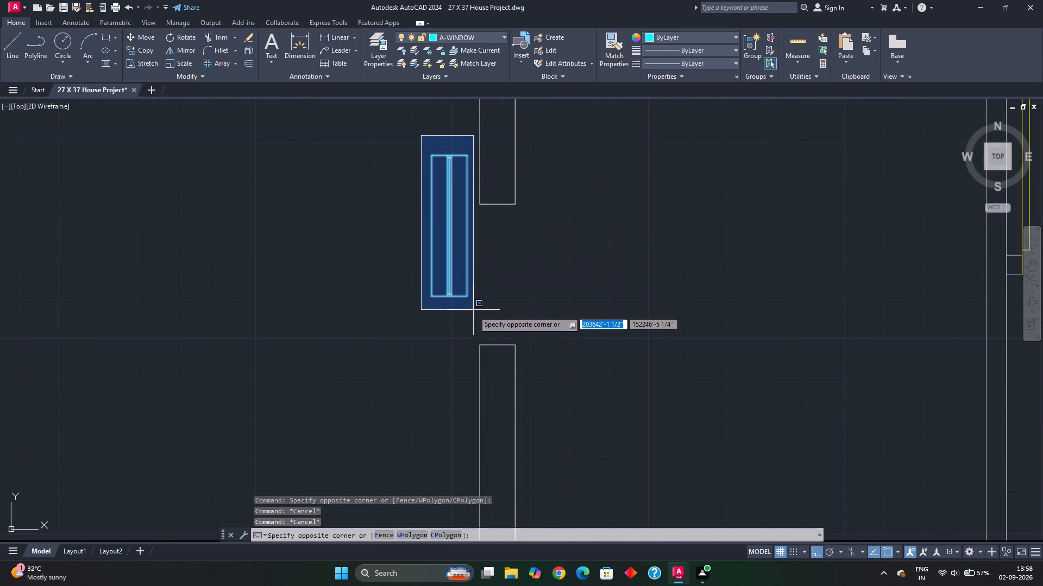
{"action": "left_click", "coordinate": [474, 314]}
{"action": "type", "text": "m"}
{"action": "key", "text": "space"}
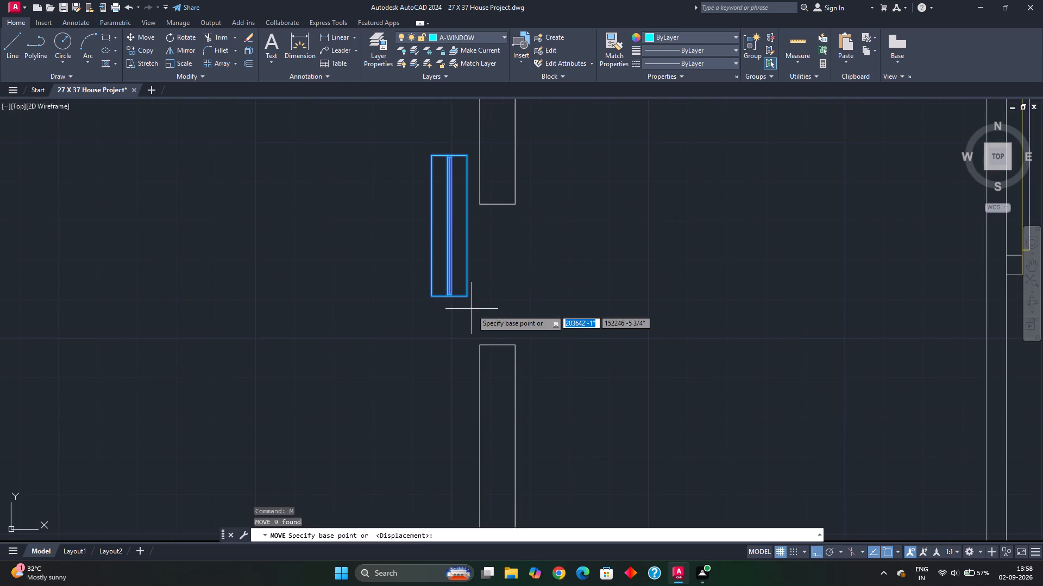
{"action": "left_click", "coordinate": [467, 298]}
{"action": "left_click", "coordinate": [518, 349]}
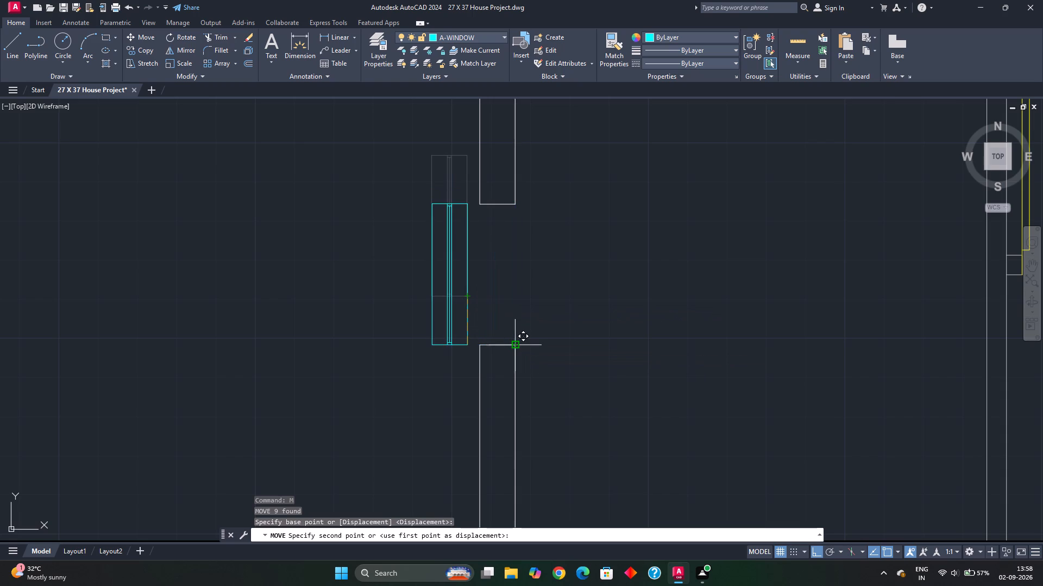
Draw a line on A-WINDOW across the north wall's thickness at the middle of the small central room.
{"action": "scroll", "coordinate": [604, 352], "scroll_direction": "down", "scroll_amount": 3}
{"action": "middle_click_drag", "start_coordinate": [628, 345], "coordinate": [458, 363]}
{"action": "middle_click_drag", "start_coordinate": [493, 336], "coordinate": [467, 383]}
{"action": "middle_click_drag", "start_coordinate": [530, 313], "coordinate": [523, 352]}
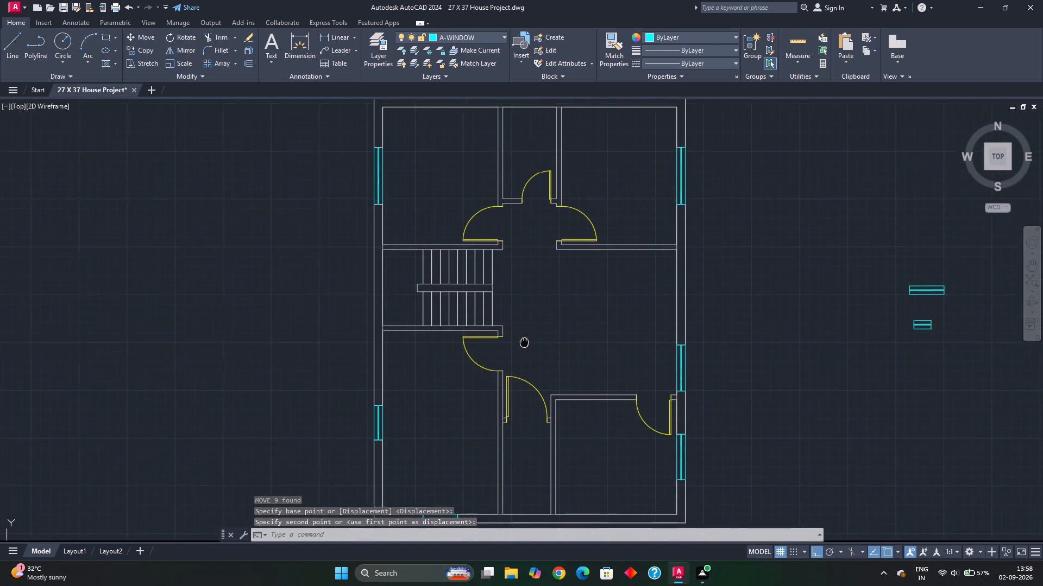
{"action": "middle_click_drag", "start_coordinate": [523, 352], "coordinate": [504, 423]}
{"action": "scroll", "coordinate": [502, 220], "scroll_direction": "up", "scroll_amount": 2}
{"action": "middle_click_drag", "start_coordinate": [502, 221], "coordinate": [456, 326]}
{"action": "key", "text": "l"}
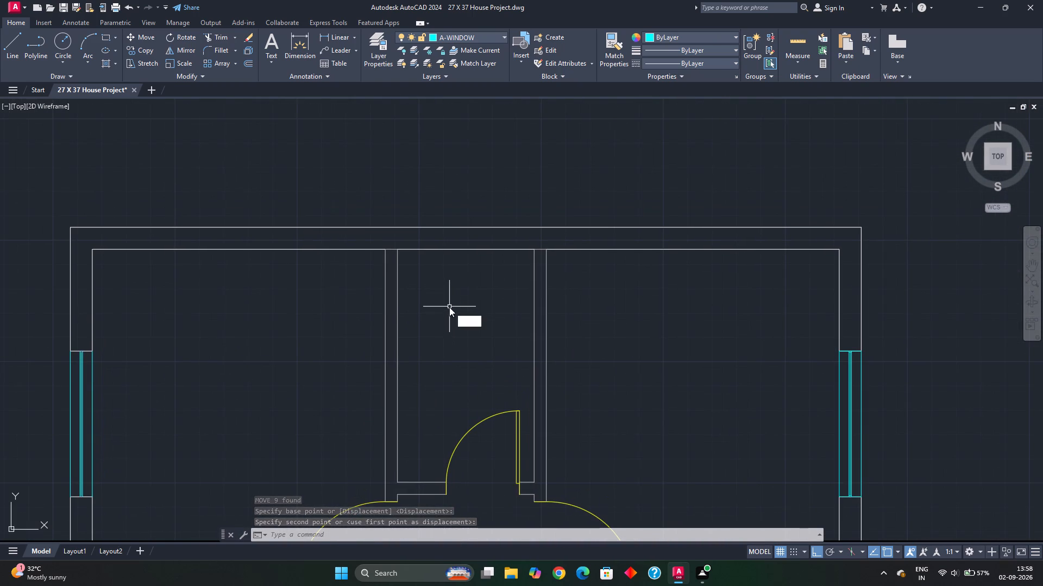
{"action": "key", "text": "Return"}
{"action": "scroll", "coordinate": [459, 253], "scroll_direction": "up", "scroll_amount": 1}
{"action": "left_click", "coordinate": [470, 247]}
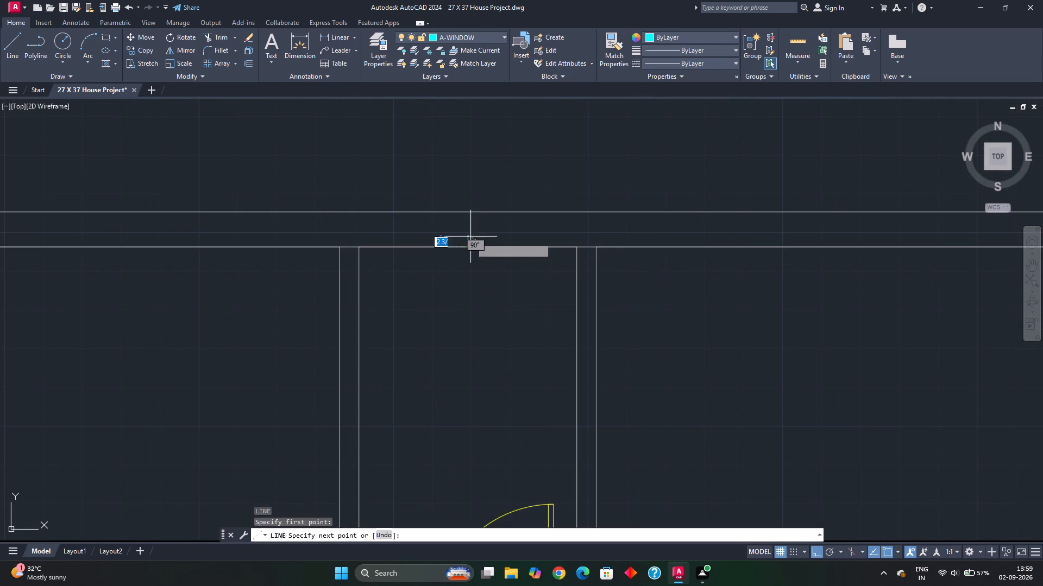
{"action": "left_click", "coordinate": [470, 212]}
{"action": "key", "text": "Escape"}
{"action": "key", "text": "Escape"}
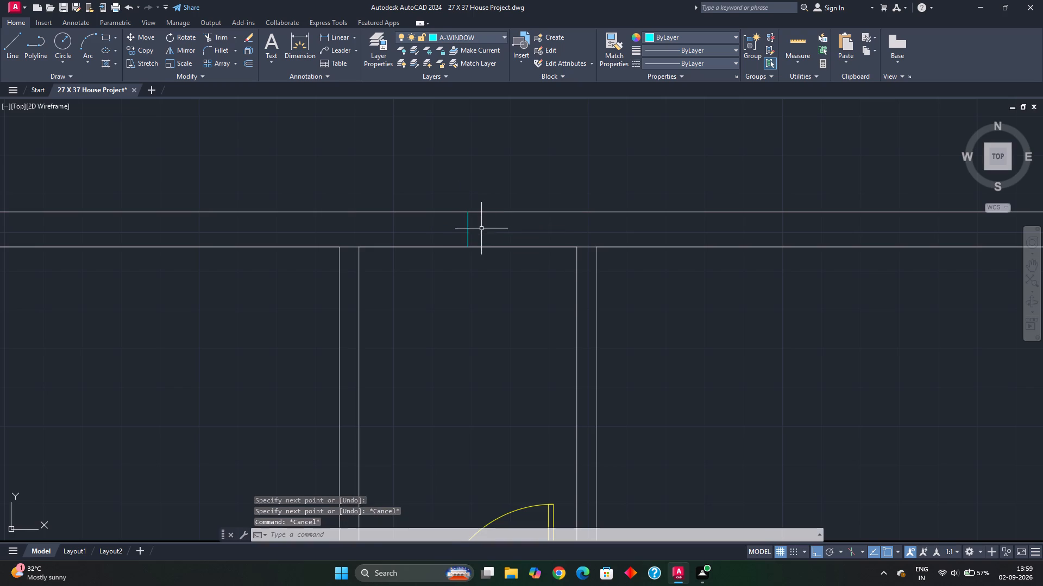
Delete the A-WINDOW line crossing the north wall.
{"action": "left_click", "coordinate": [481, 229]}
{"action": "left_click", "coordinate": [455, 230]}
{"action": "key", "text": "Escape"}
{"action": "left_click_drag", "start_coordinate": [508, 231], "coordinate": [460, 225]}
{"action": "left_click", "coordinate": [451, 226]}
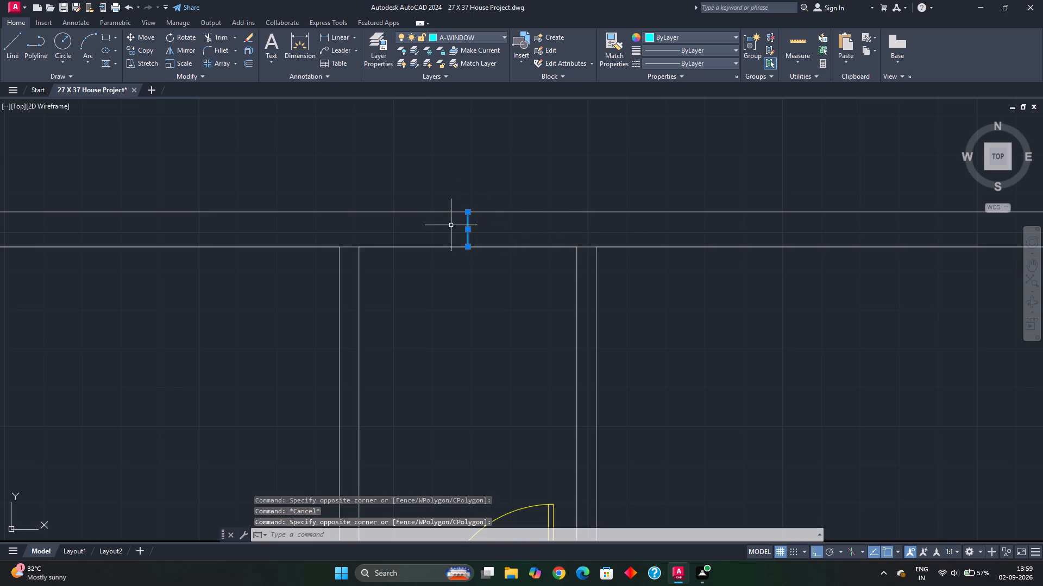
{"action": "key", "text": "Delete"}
Make A-WALL-EXT current and draw a line across the north wall's thickness at the middle of the small central room.
{"action": "left_click", "coordinate": [495, 31]}
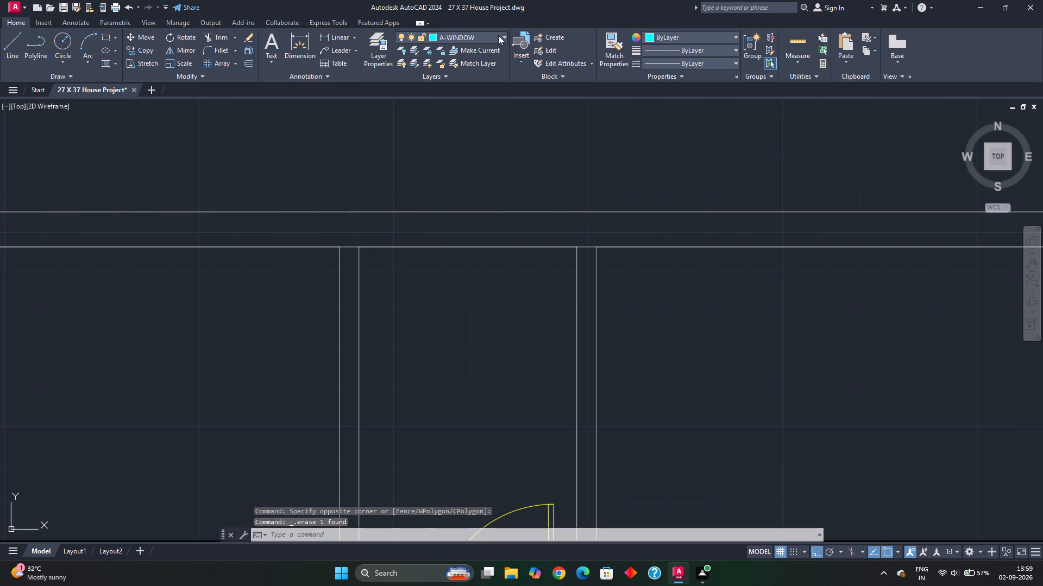
{"action": "left_click", "coordinate": [498, 35]}
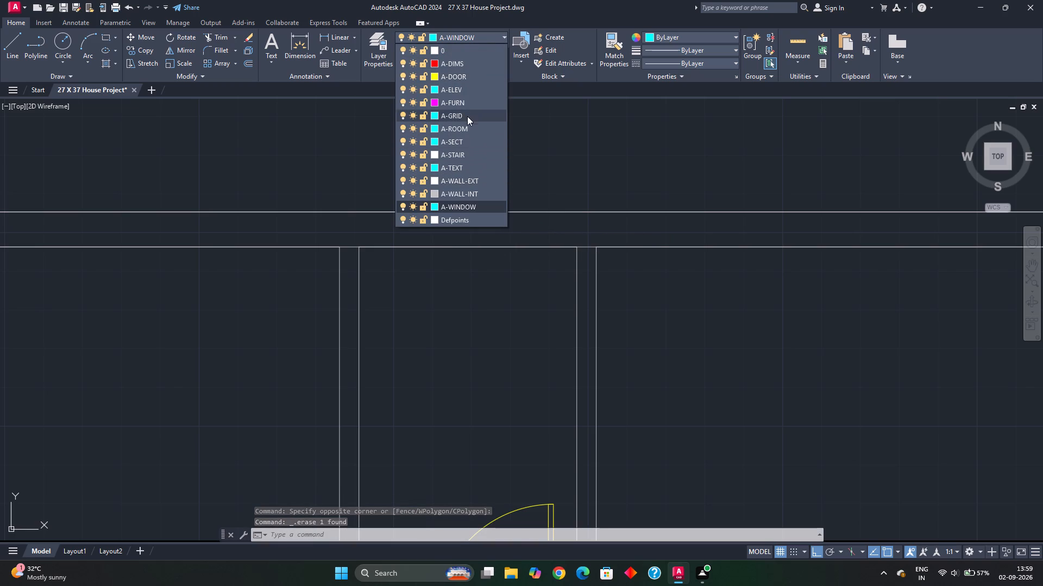
{"action": "left_click", "coordinate": [474, 181]}
{"action": "key", "text": "space"}
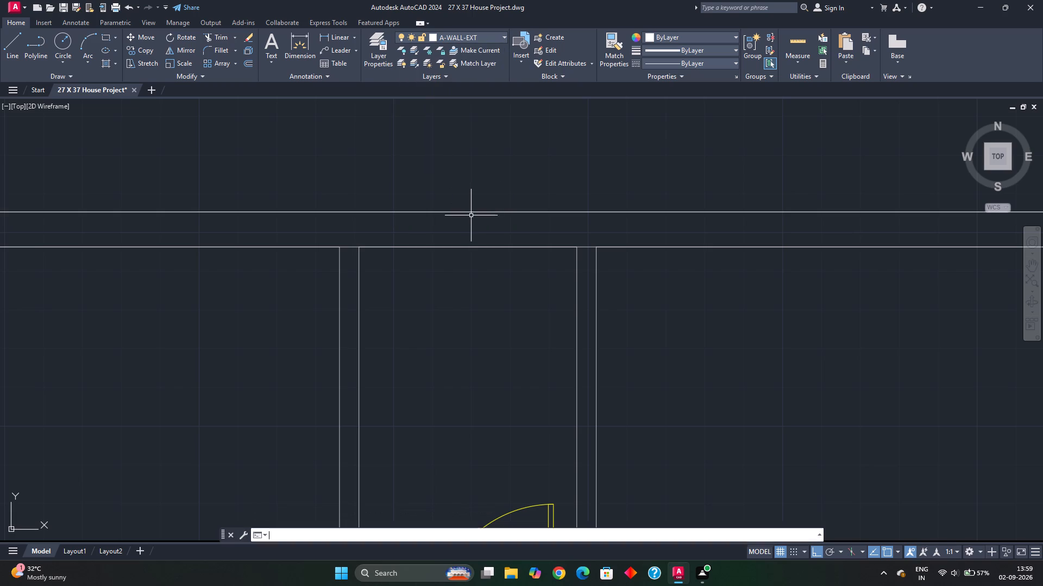
{"action": "key", "text": "Escape"}
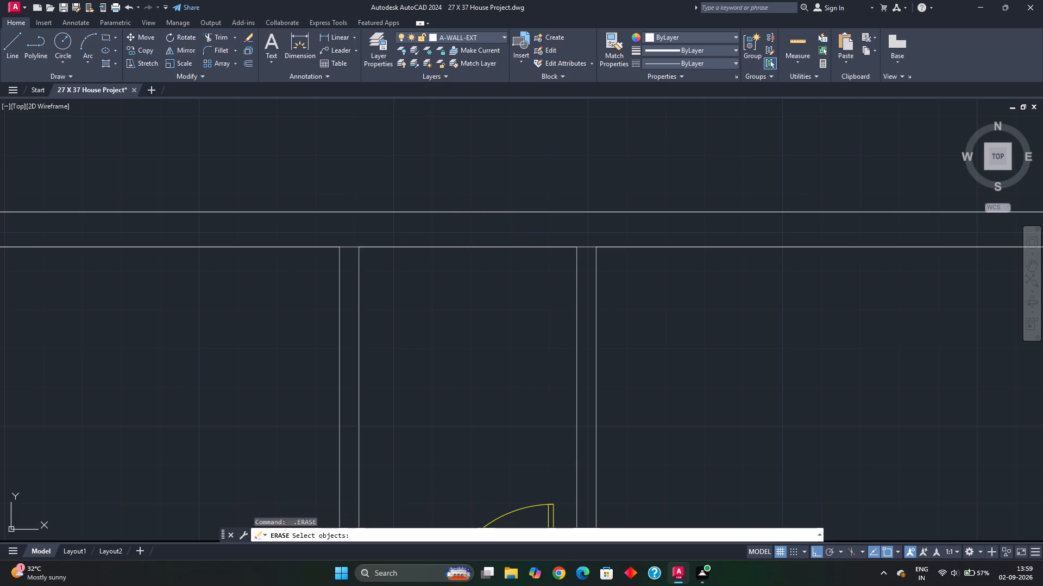
{"action": "key", "text": "l"}
{"action": "key", "text": "Return"}
{"action": "left_click", "coordinate": [468, 213]}
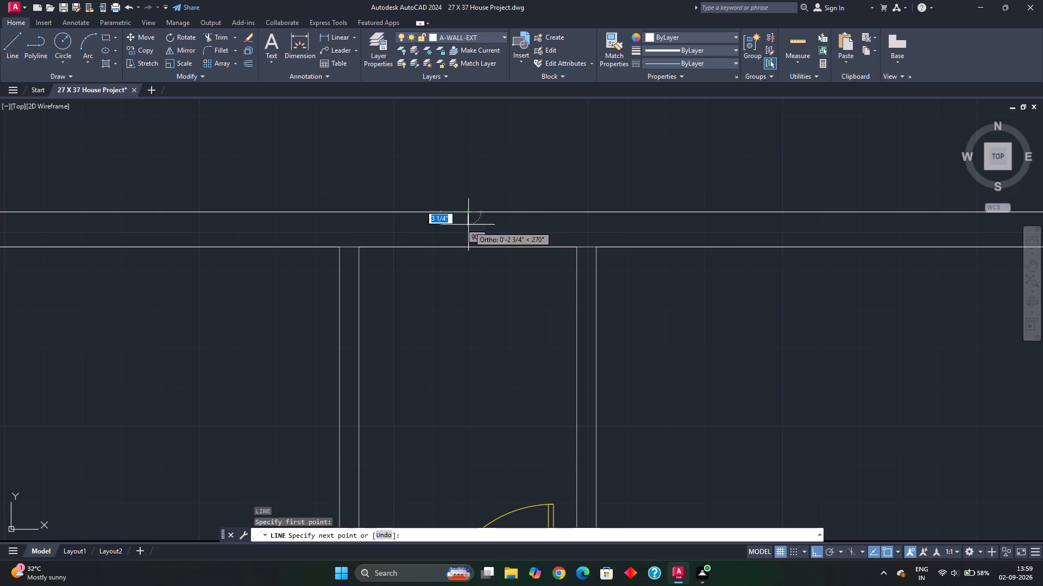
{"action": "left_click", "coordinate": [467, 247]}
{"action": "key", "text": "Escape"}
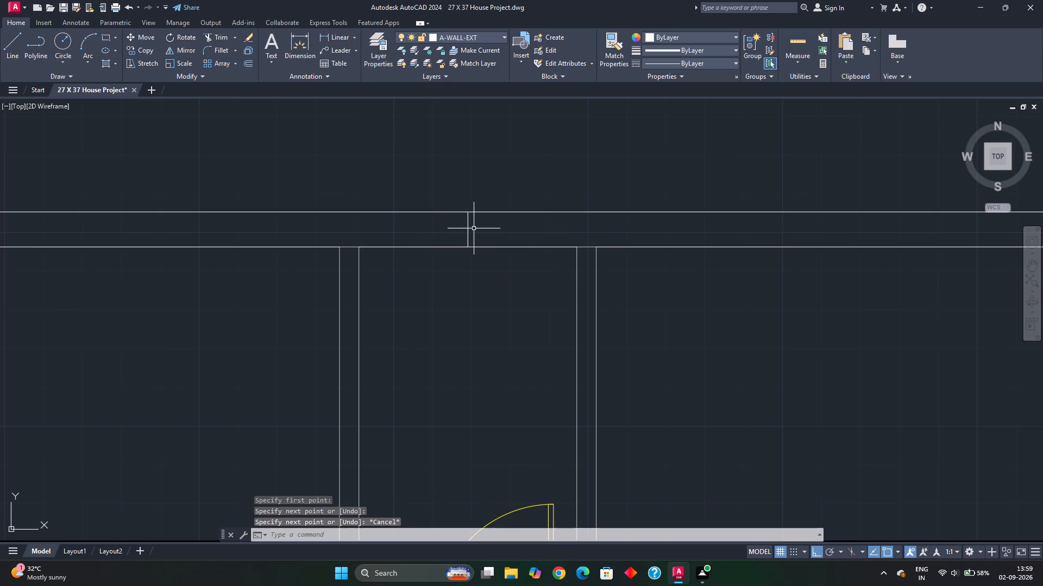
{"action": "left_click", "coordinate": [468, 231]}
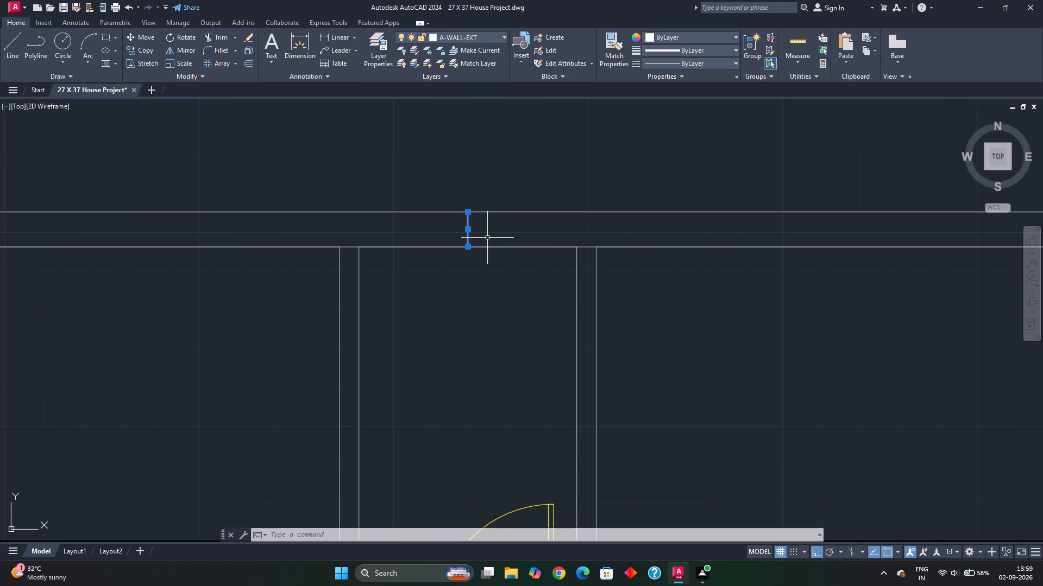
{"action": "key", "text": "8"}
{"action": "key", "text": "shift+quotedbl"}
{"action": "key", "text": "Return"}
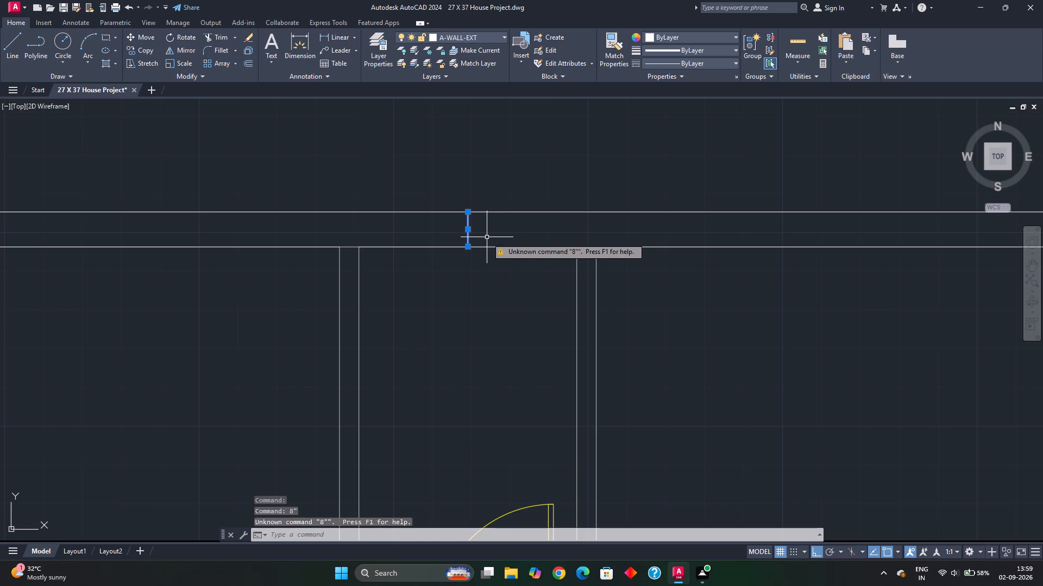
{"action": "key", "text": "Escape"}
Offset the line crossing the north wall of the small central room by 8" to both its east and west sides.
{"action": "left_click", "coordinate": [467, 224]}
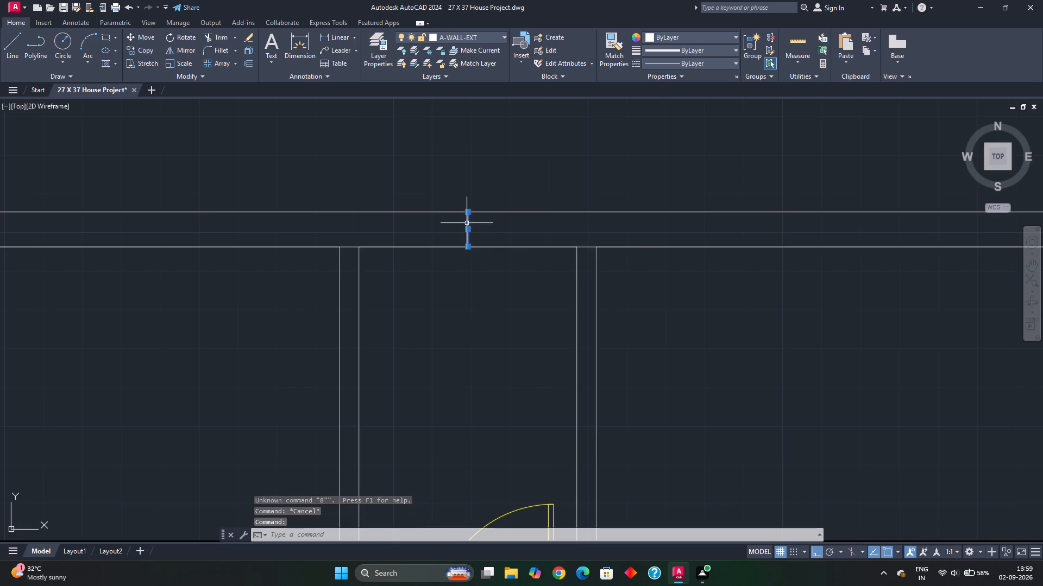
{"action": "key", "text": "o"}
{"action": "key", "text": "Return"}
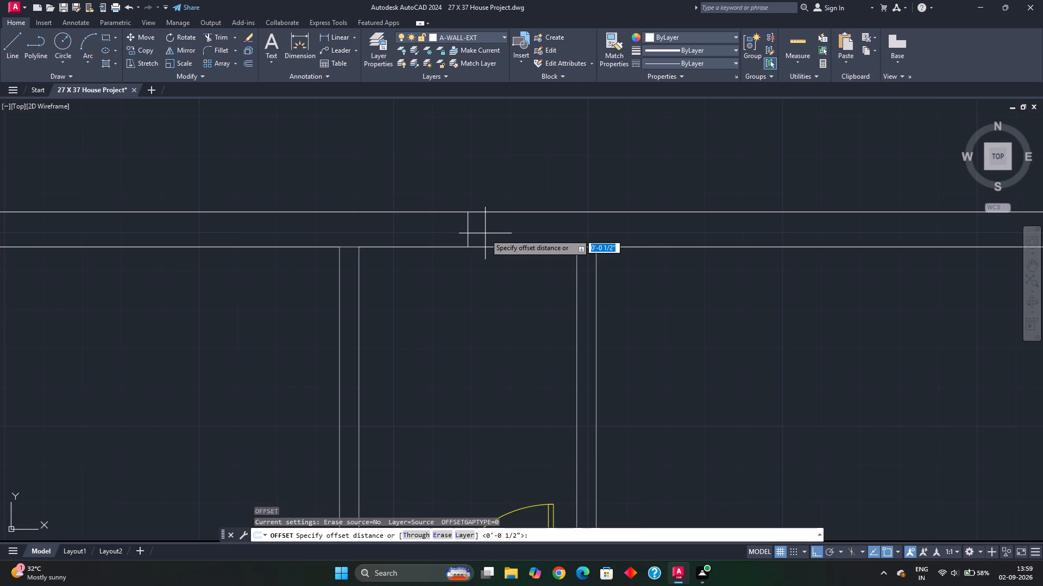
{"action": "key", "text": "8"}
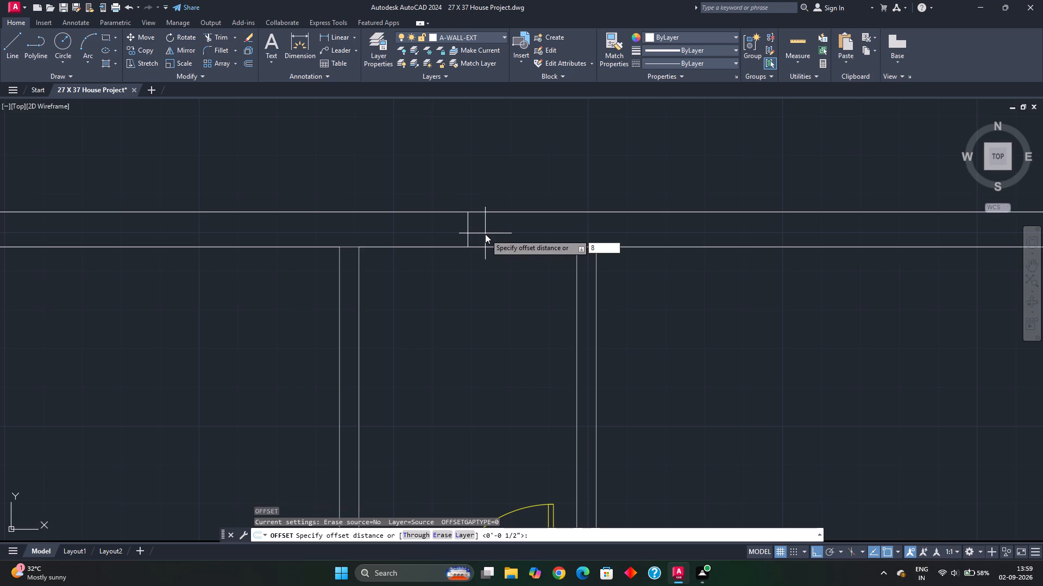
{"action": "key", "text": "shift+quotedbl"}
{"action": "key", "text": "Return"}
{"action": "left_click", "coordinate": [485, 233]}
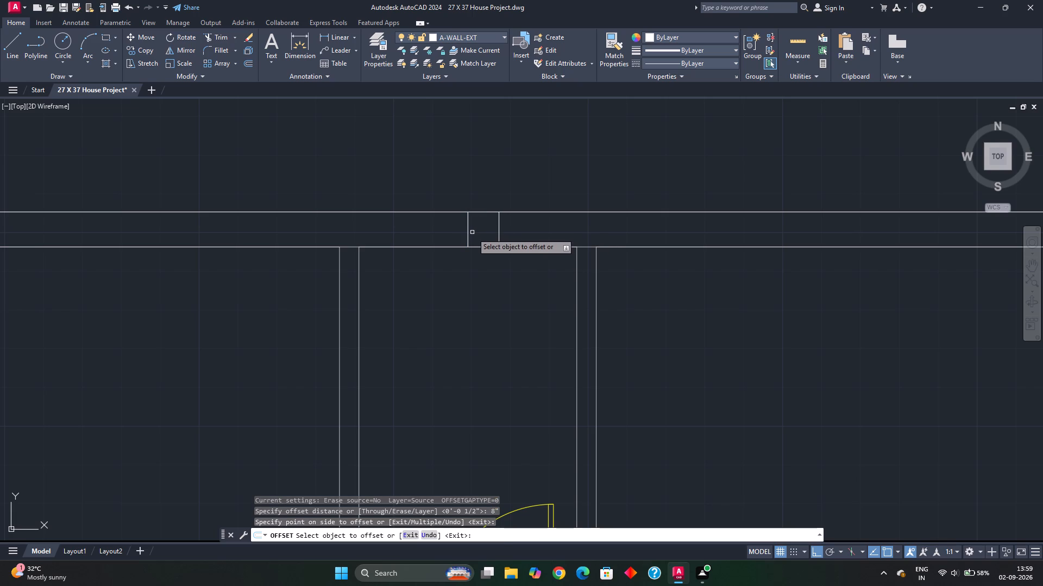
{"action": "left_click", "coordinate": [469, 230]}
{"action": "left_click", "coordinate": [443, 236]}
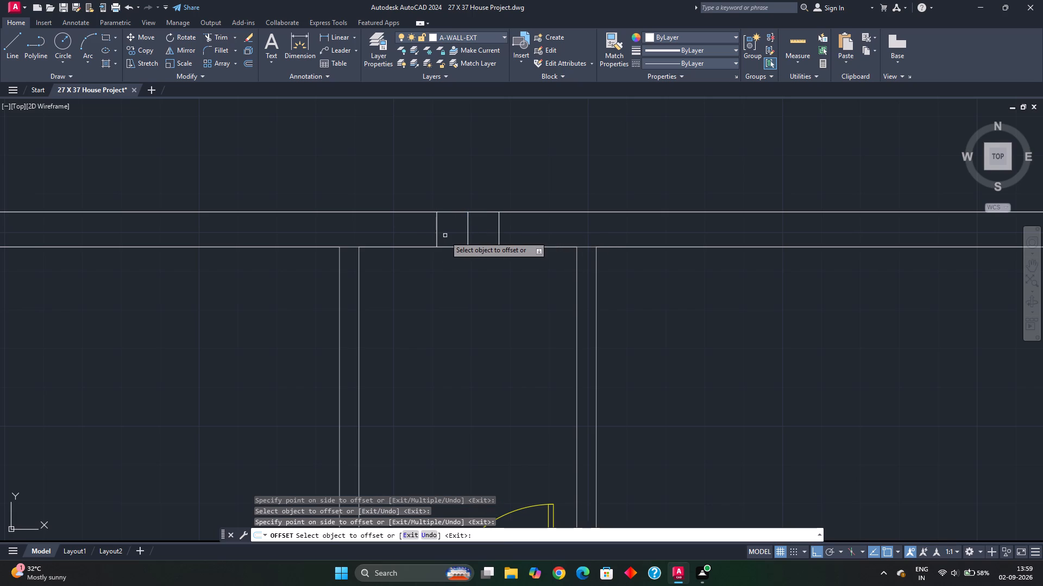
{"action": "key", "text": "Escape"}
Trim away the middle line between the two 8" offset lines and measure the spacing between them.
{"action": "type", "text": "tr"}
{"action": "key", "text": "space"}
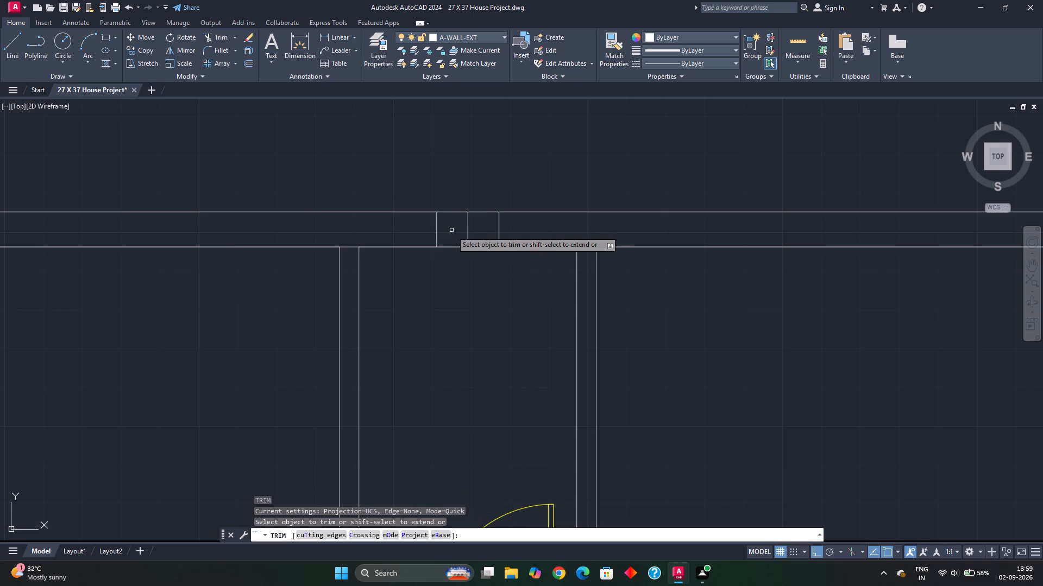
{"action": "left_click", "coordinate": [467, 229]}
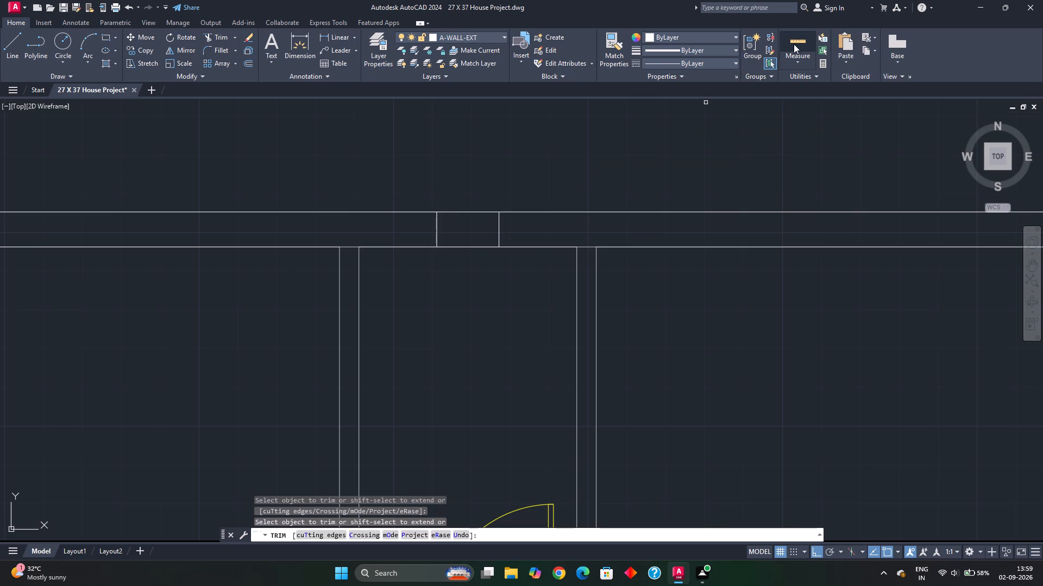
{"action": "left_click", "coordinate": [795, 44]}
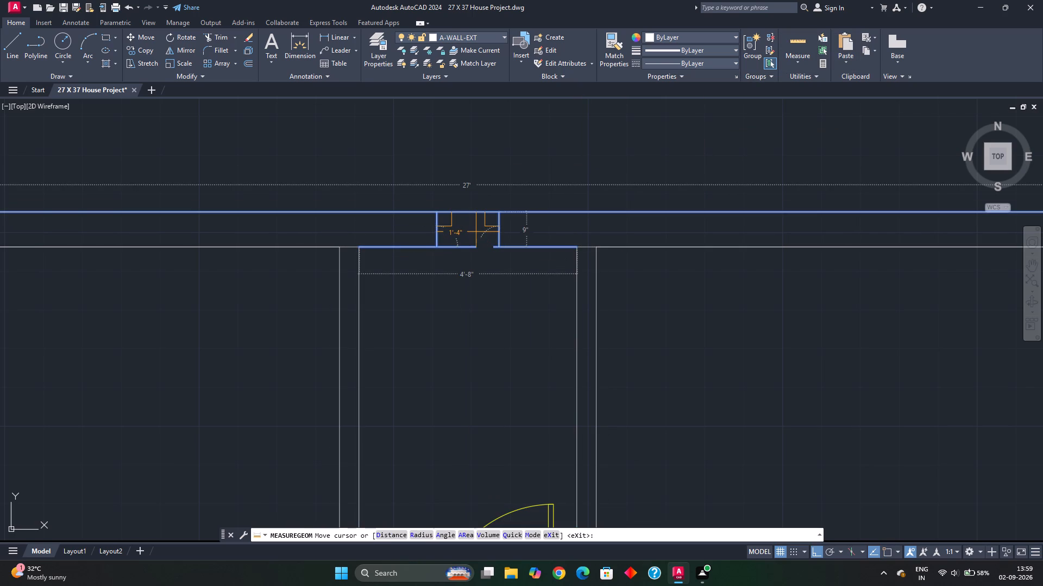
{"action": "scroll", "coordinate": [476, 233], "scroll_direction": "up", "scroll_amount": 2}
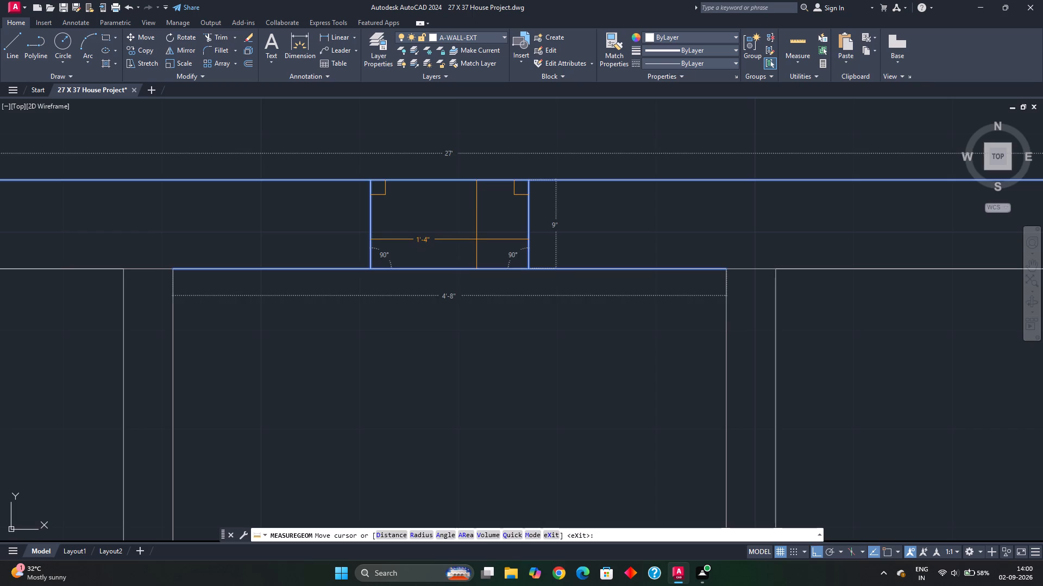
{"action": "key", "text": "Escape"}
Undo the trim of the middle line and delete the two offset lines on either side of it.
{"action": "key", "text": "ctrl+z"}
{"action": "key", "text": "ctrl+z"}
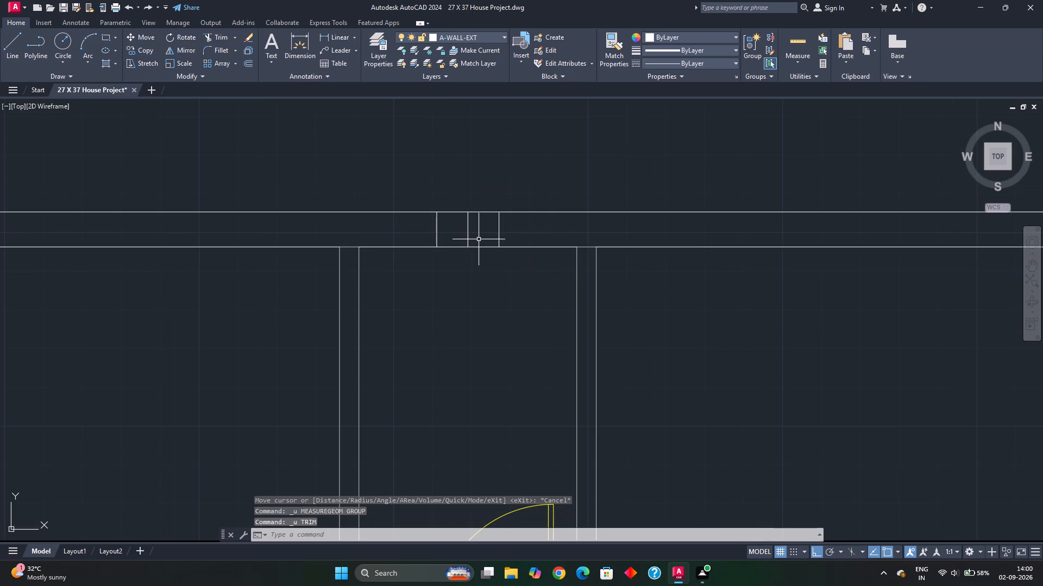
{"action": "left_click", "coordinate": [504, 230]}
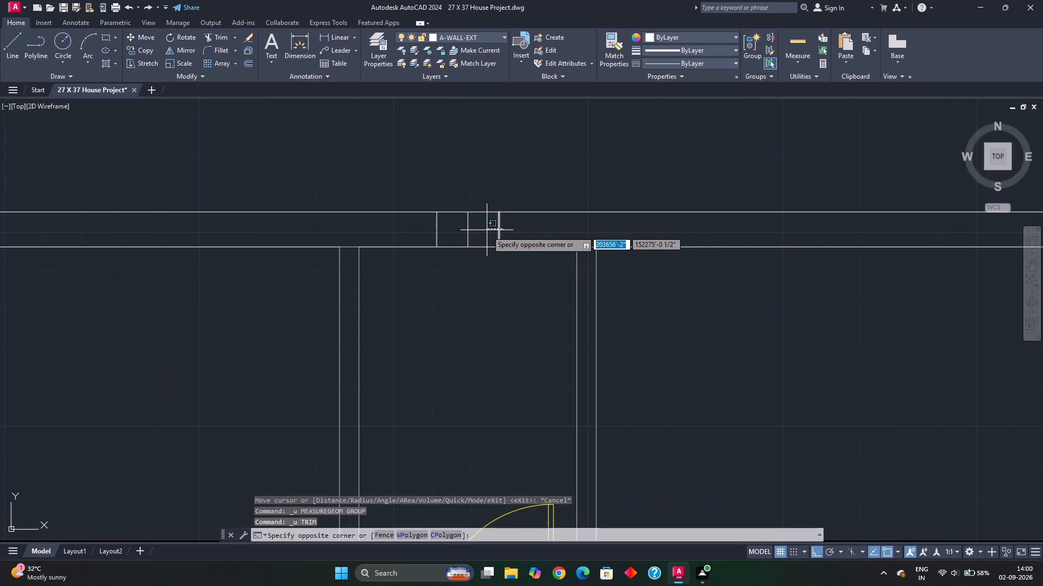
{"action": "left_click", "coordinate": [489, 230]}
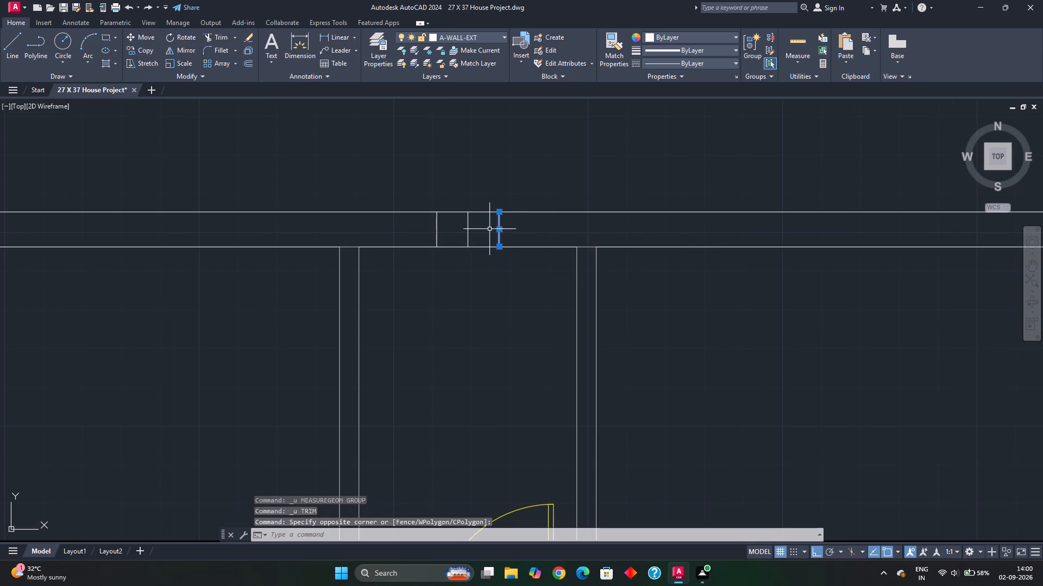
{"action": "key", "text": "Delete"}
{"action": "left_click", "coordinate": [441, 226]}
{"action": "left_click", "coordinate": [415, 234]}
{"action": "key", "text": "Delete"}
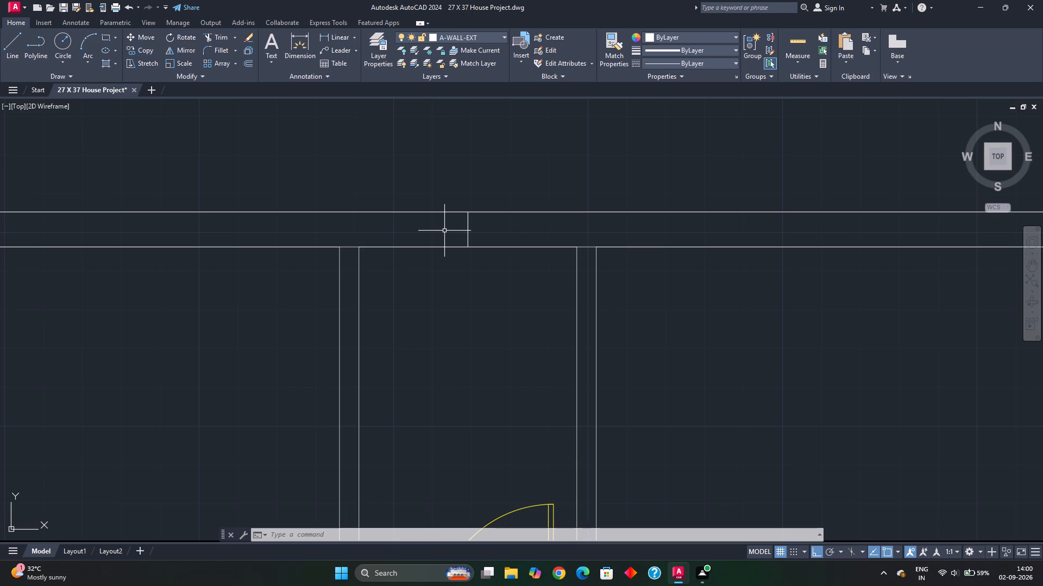
Offset the middle line crossing the north wall by 9" to both its west and east sides.
{"action": "left_click", "coordinate": [483, 231]}
{"action": "left_click", "coordinate": [447, 235]}
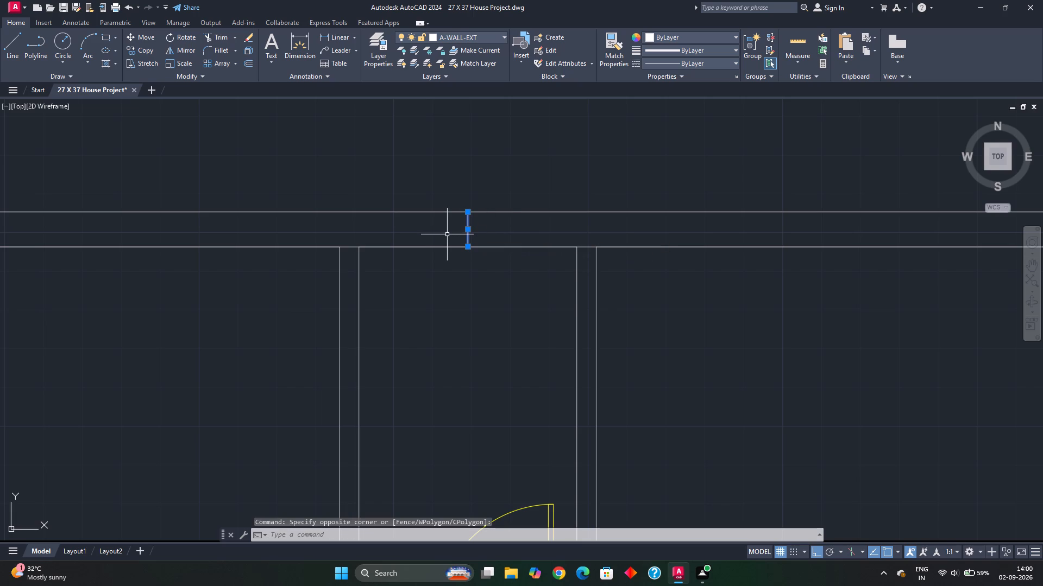
{"action": "key", "text": "o"}
{"action": "key", "text": "Return"}
{"action": "type", "text": "9\""}
{"action": "key", "text": "Return"}
{"action": "left_click", "coordinate": [447, 234]}
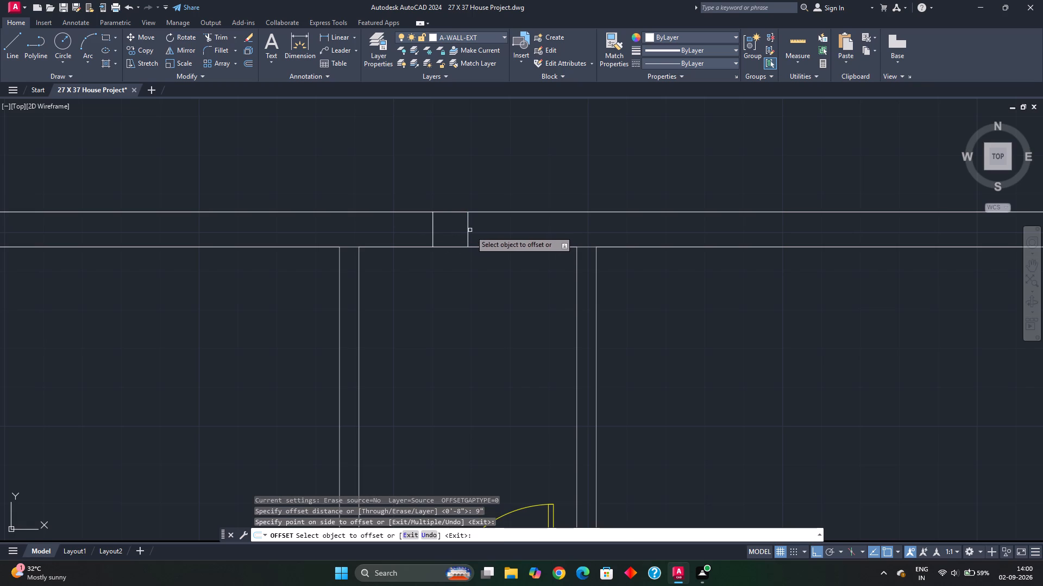
{"action": "left_click", "coordinate": [468, 226]}
{"action": "left_click", "coordinate": [486, 233]}
{"action": "key", "text": "Escape"}
{"action": "key", "text": "Escape"}
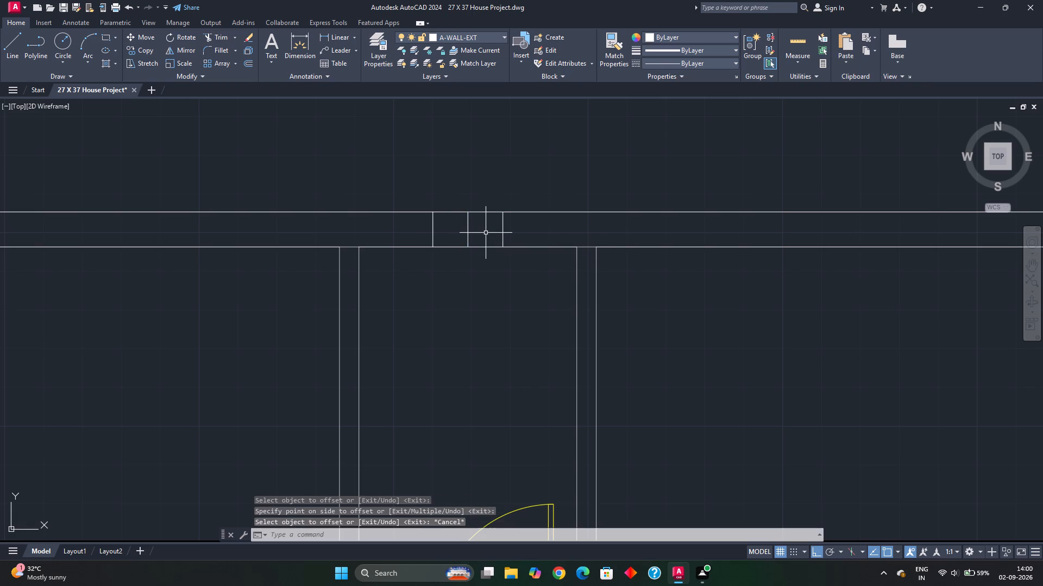
Trim away the middle line and both wall lines between the 9" offsets to open the north wall, and check the opening's size.
{"action": "type", "text": "tr"}
{"action": "key", "text": "space"}
{"action": "left_click", "coordinate": [486, 233]}
{"action": "left_click", "coordinate": [438, 230]}
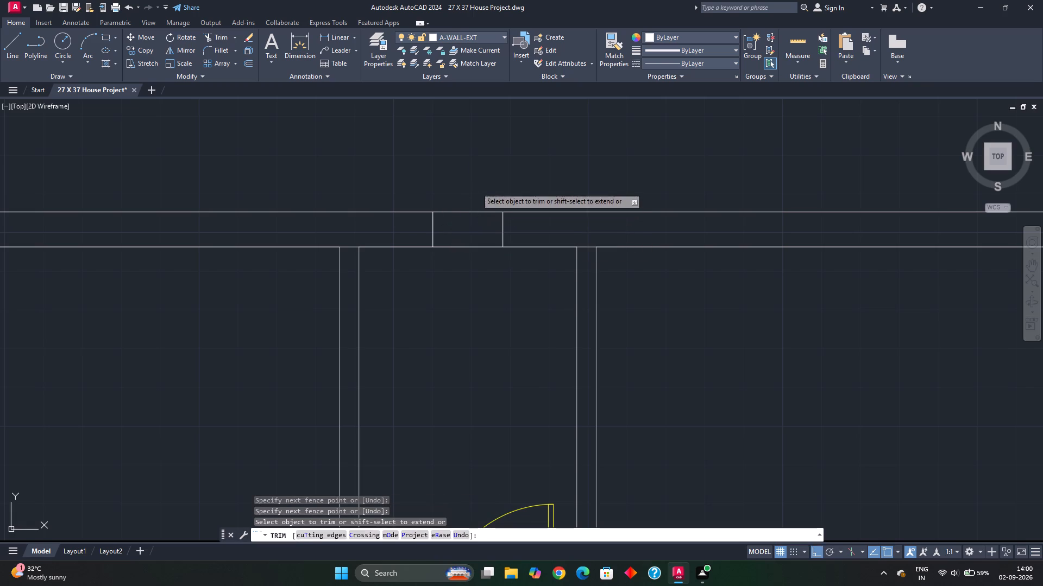
{"action": "left_click", "coordinate": [476, 187]}
{"action": "left_click", "coordinate": [476, 281]}
{"action": "left_click", "coordinate": [789, 36]}
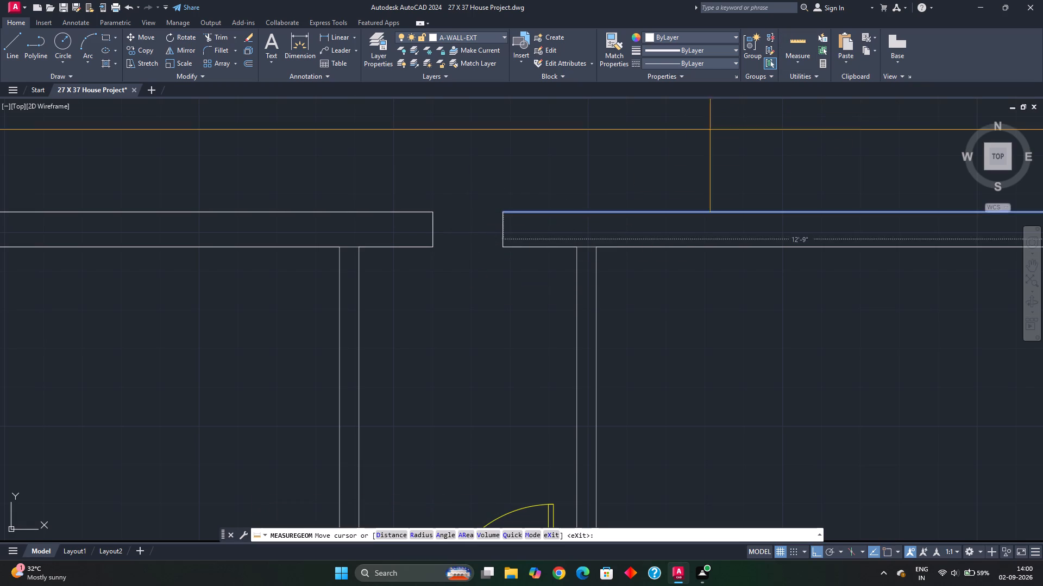
{"action": "key", "text": "Escape"}
Move the small spare window symbol by its lower east corner into the north wall opening of the small central room.
{"action": "scroll", "coordinate": [468, 272], "scroll_direction": "down", "scroll_amount": 3}
{"action": "middle_click_drag", "start_coordinate": [568, 300], "coordinate": [509, 314]}
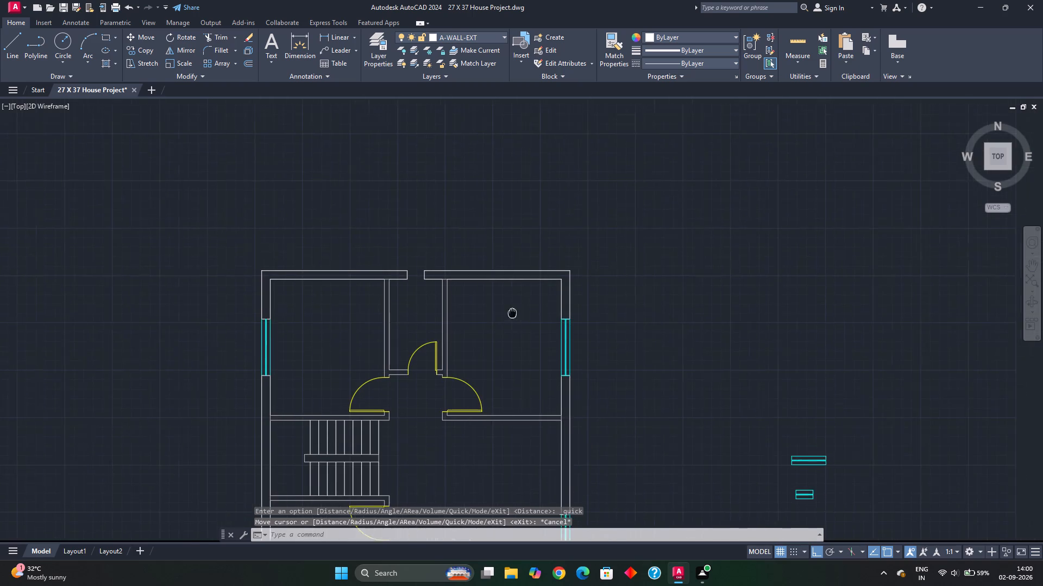
{"action": "middle_click_drag", "start_coordinate": [509, 314], "coordinate": [508, 314]}
{"action": "middle_click_drag", "start_coordinate": [719, 452], "coordinate": [662, 354]}
{"action": "left_click", "coordinate": [706, 385]}
{"action": "left_click", "coordinate": [752, 413]}
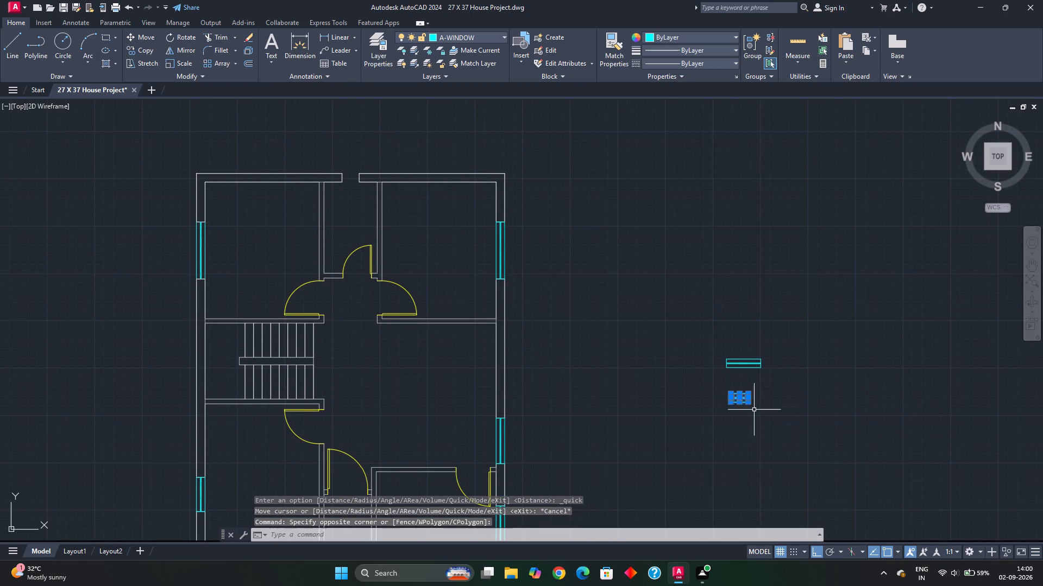
{"action": "key", "text": "m"}
{"action": "key", "text": "Return"}
{"action": "scroll", "coordinate": [750, 403], "scroll_direction": "up", "scroll_amount": 3}
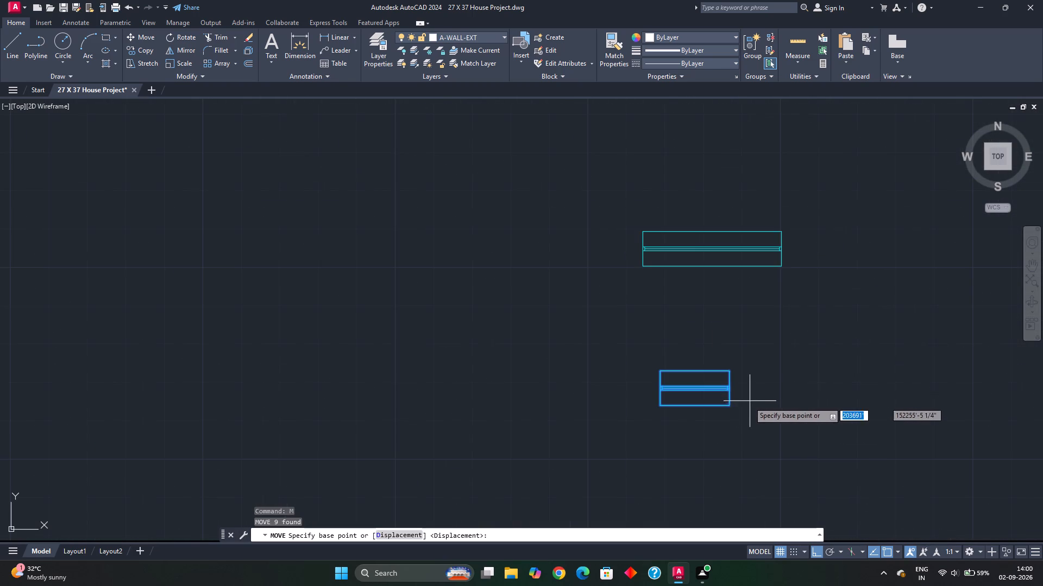
{"action": "left_click", "coordinate": [732, 407]}
{"action": "scroll", "coordinate": [560, 335], "scroll_direction": "down", "scroll_amount": 3}
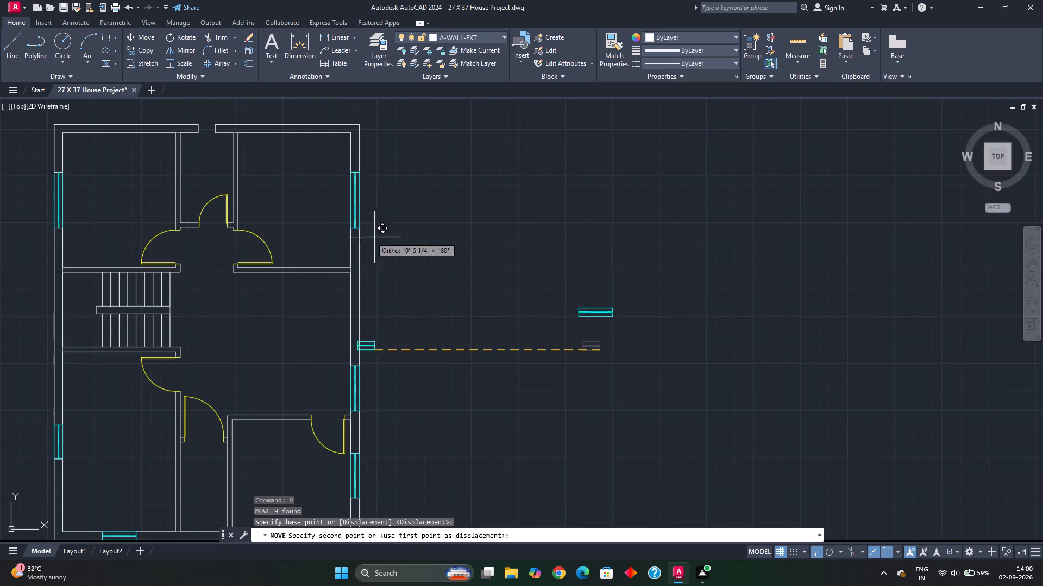
{"action": "middle_click_drag", "start_coordinate": [227, 192], "coordinate": [350, 357]}
{"action": "scroll", "coordinate": [347, 306], "scroll_direction": "up", "scroll_amount": 5}
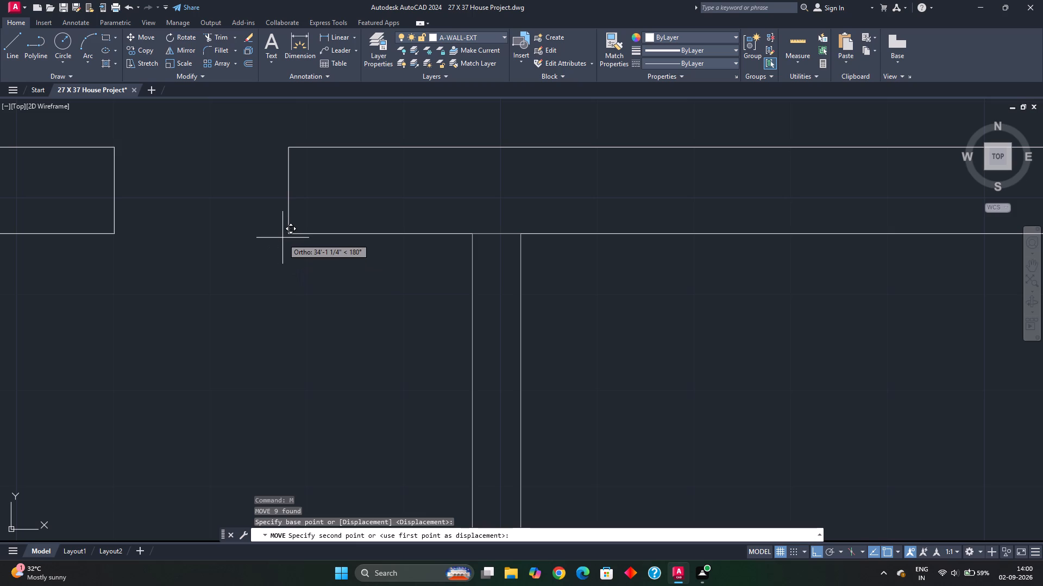
{"action": "left_click", "coordinate": [291, 232]}
Delete the remaining spare horizontal window symbol lying east of the floor plan.
{"action": "scroll", "coordinate": [375, 311], "scroll_direction": "down", "scroll_amount": 2}
{"action": "scroll", "coordinate": [477, 382], "scroll_direction": "down", "scroll_amount": 3}
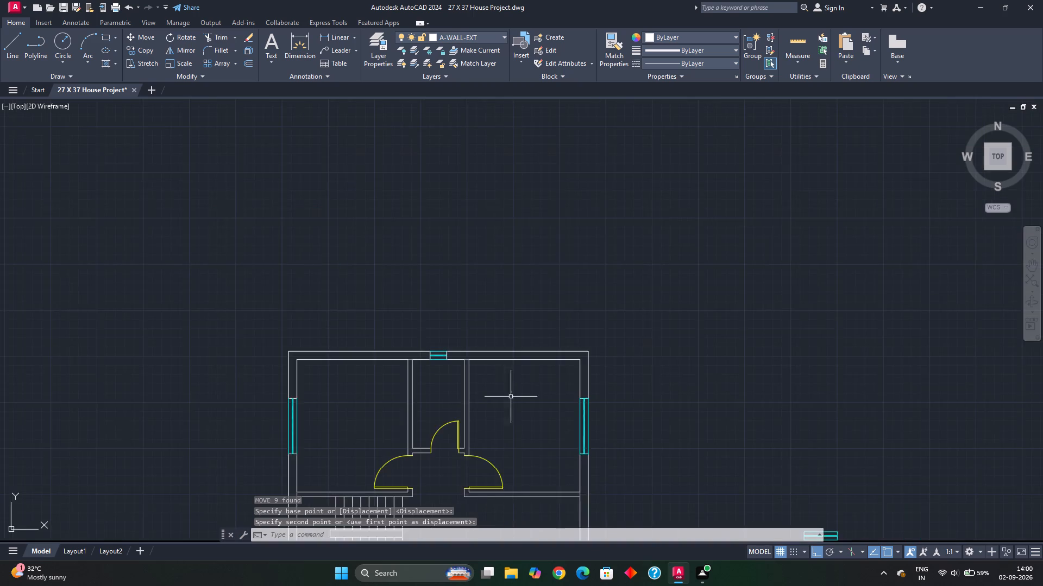
{"action": "middle_click_drag", "start_coordinate": [516, 399], "coordinate": [349, 353]}
{"action": "left_click", "coordinate": [615, 471]}
{"action": "left_click", "coordinate": [693, 511]}
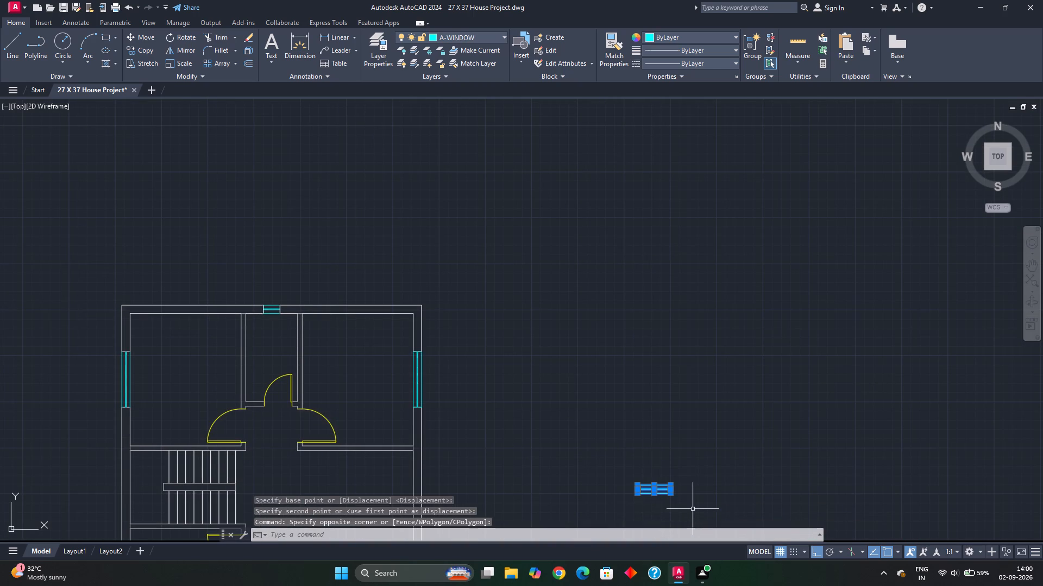
{"action": "key", "text": "Delete"}
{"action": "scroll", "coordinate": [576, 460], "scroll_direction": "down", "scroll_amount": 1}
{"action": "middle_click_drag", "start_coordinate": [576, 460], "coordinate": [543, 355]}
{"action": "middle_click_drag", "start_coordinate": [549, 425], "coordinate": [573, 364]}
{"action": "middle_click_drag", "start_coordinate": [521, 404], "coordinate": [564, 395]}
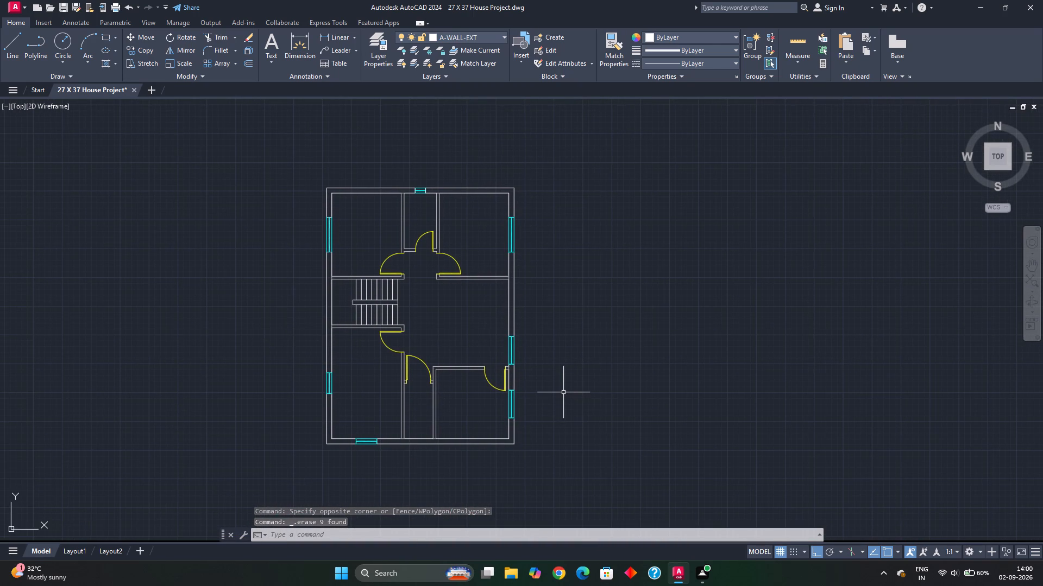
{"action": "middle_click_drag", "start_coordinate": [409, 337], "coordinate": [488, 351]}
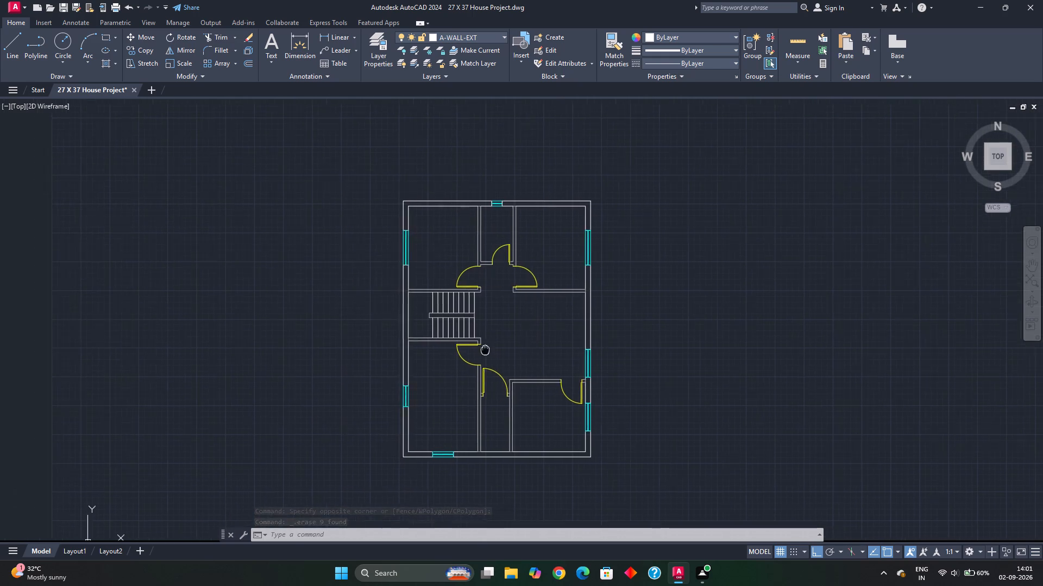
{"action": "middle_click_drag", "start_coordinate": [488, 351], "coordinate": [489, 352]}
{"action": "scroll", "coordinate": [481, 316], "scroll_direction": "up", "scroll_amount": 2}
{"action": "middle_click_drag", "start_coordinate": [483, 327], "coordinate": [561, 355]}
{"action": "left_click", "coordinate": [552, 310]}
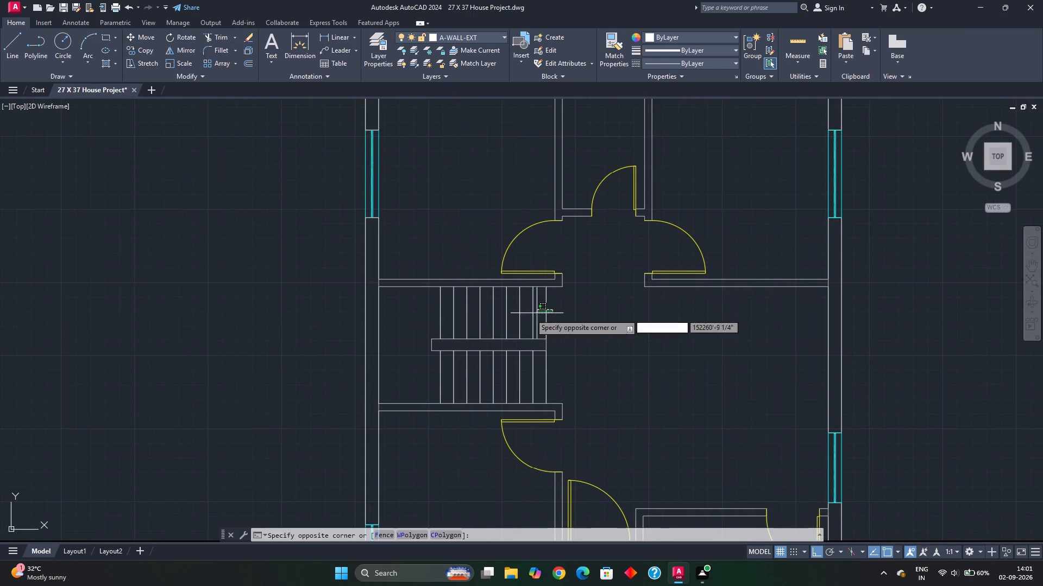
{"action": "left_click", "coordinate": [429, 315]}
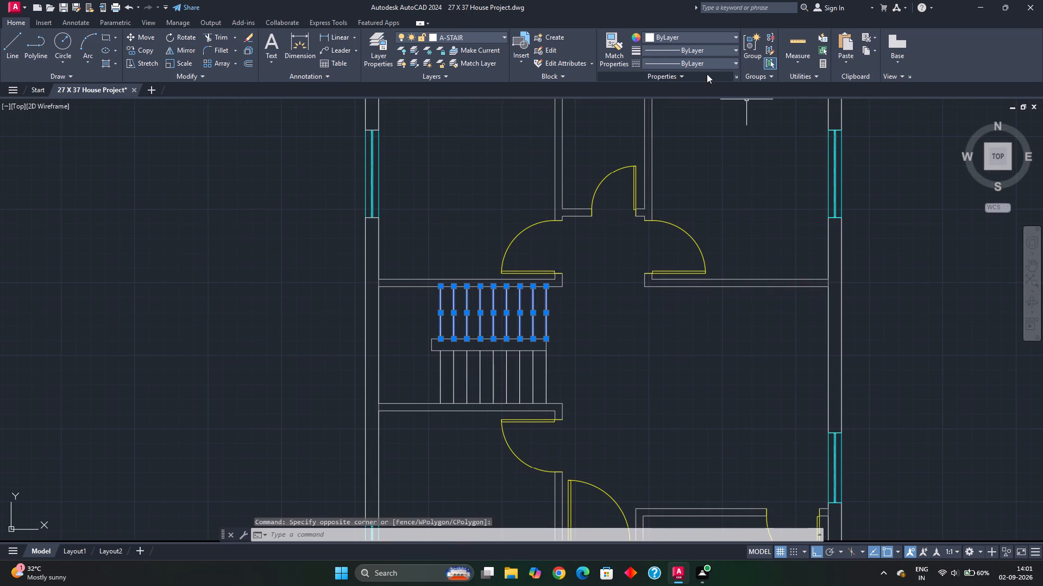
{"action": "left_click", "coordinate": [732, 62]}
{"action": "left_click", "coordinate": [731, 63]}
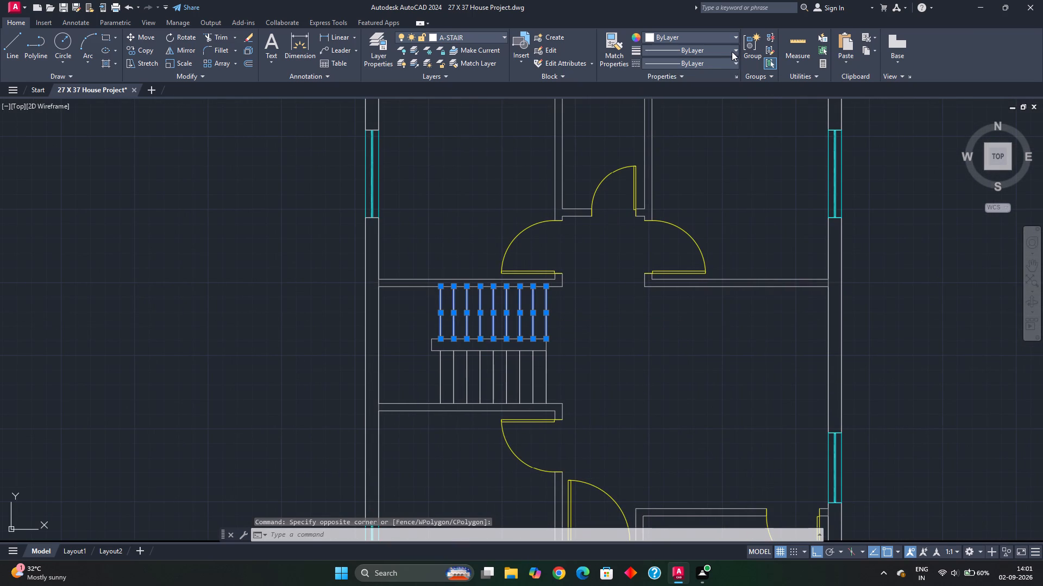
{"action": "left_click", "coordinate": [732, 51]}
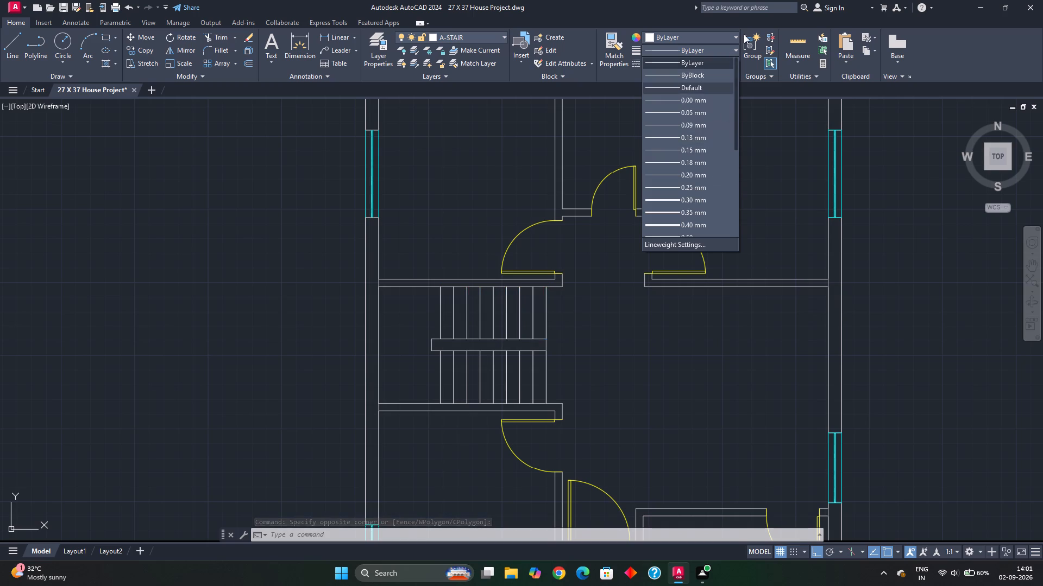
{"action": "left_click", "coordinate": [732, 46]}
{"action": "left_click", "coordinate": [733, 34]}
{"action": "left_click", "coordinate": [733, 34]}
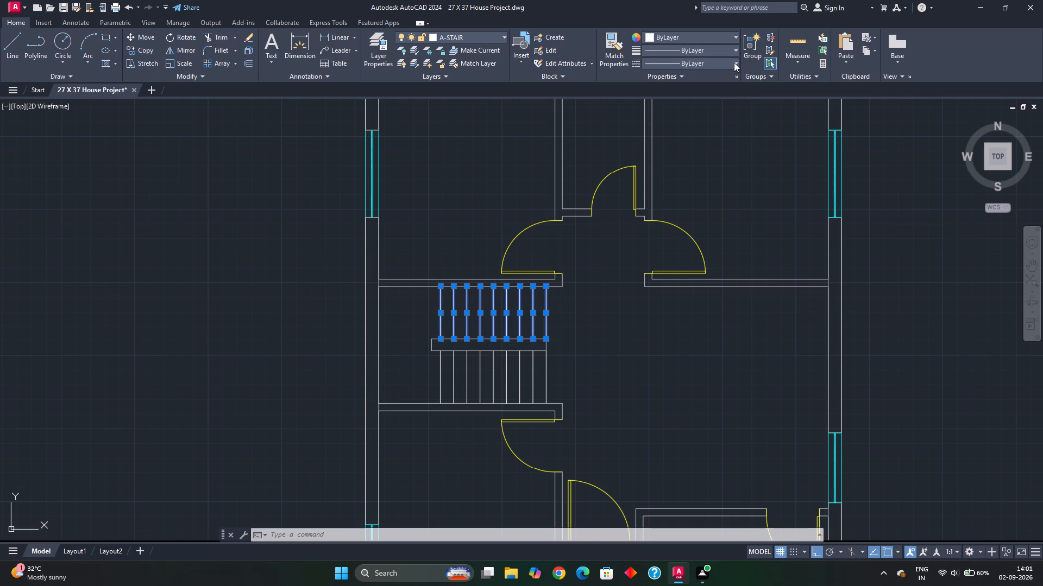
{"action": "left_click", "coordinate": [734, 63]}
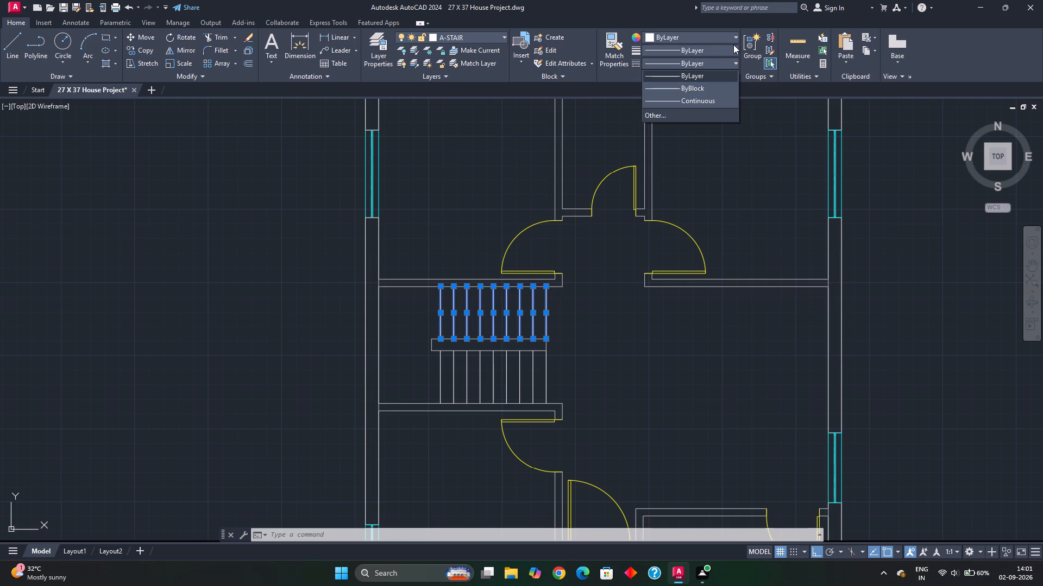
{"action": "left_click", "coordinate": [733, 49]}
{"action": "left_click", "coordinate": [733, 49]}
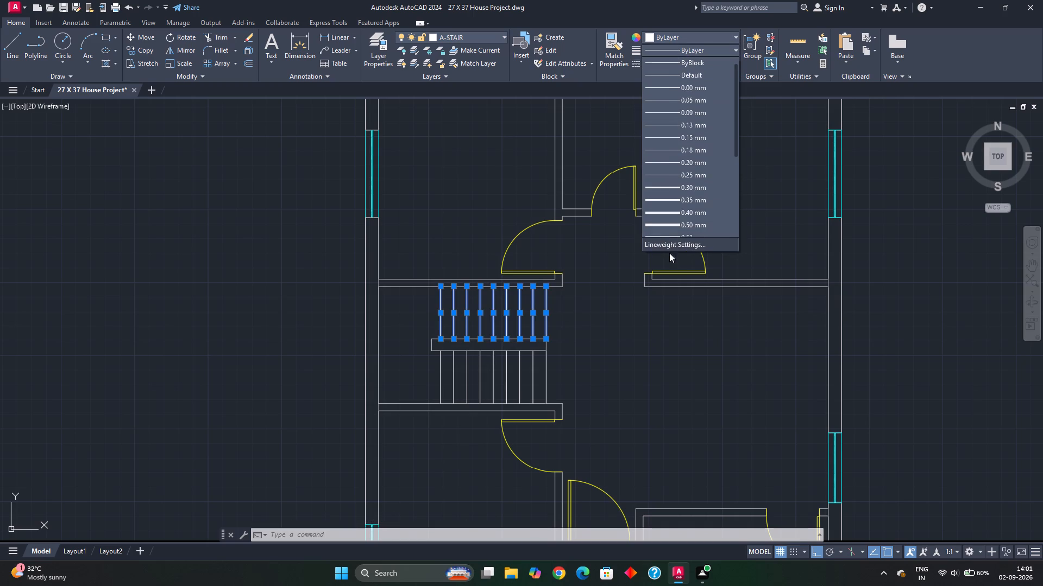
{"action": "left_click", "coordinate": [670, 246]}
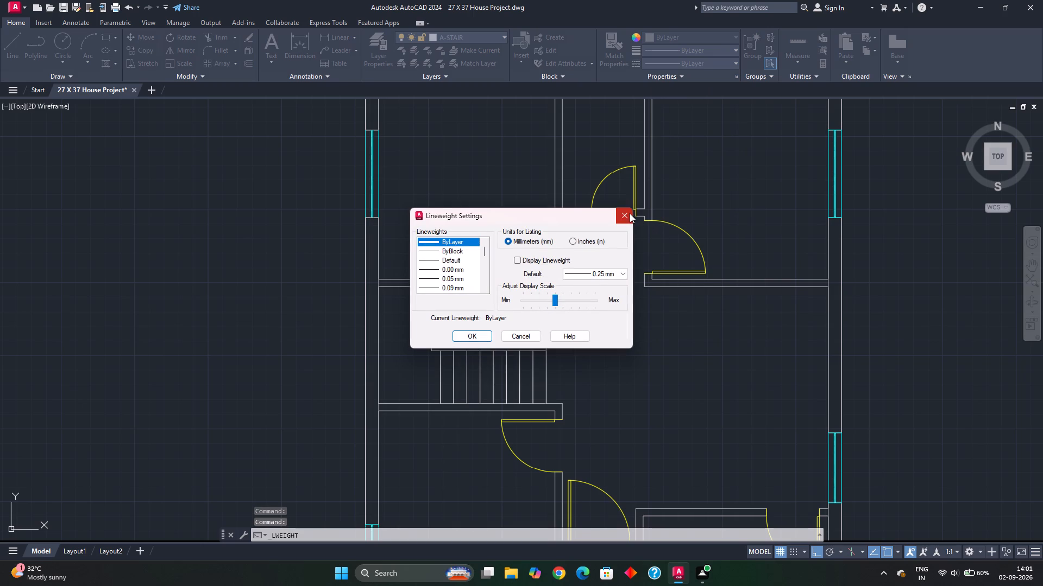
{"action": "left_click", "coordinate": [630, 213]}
Load the ACAD_ISO03W100 (ISO dash space) linetype into the drawing.
{"action": "left_click", "coordinate": [730, 65]}
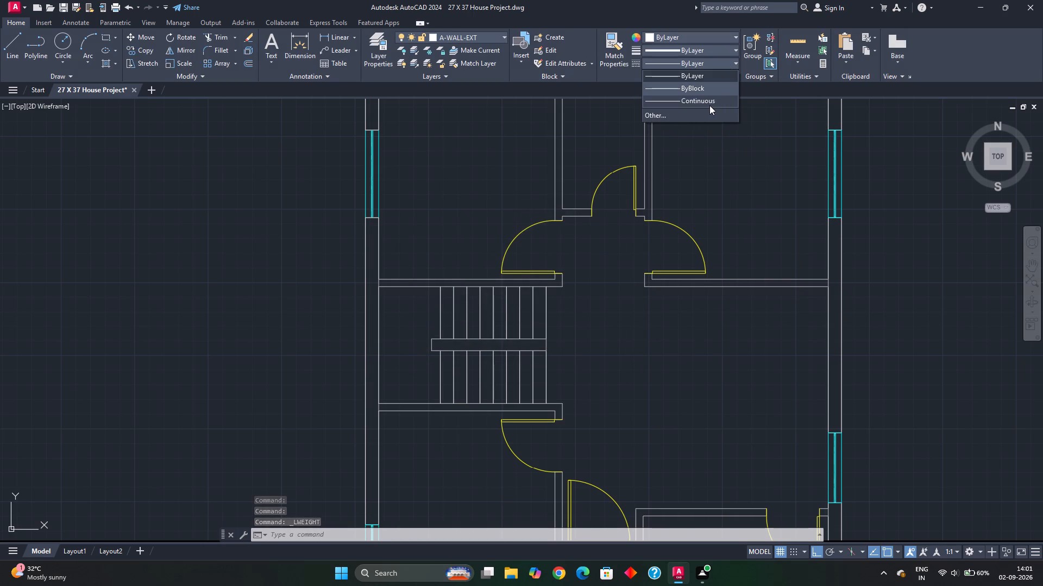
{"action": "left_click", "coordinate": [669, 119]}
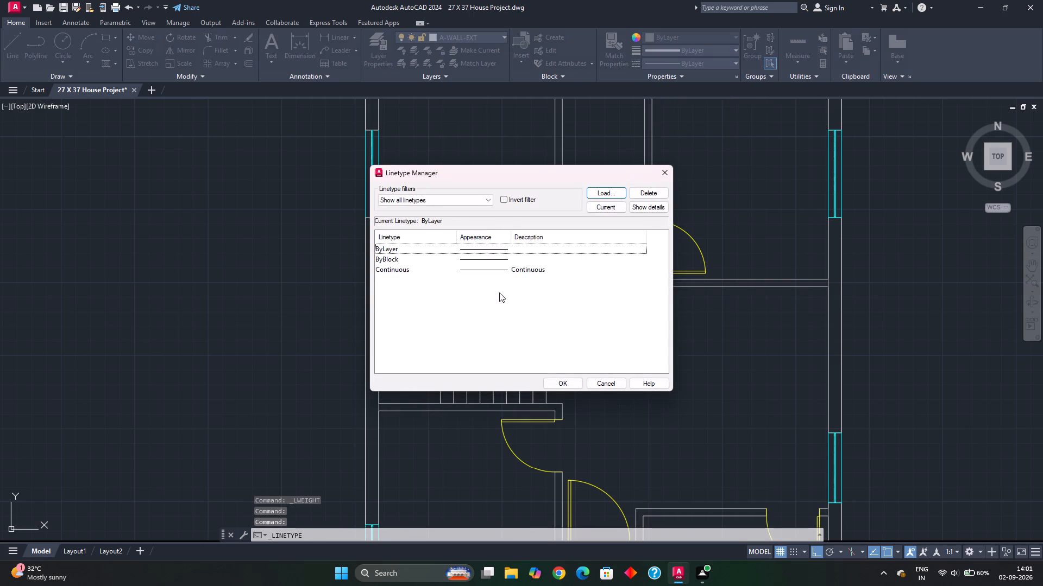
{"action": "left_click", "coordinate": [604, 191]}
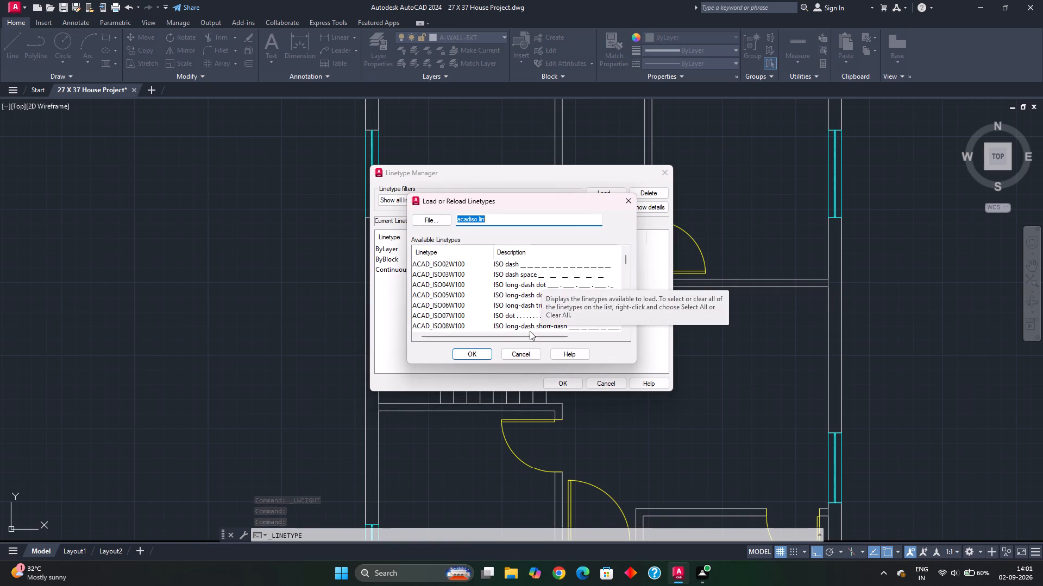
{"action": "scroll", "coordinate": [548, 317], "scroll_direction": "down", "scroll_amount": 1}
{"action": "scroll", "coordinate": [546, 307], "scroll_direction": "up", "scroll_amount": 3}
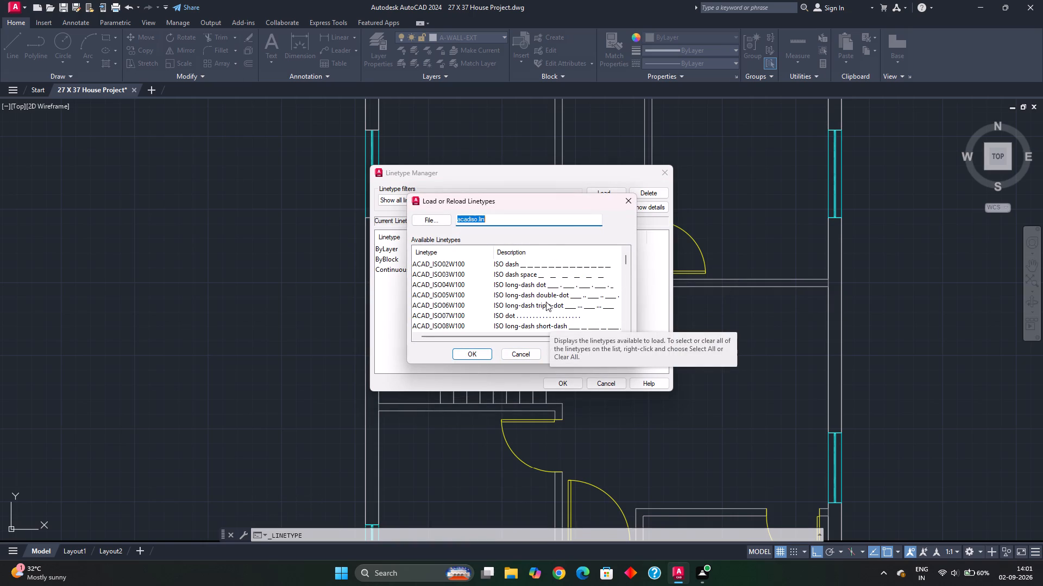
{"action": "left_click", "coordinate": [512, 272]}
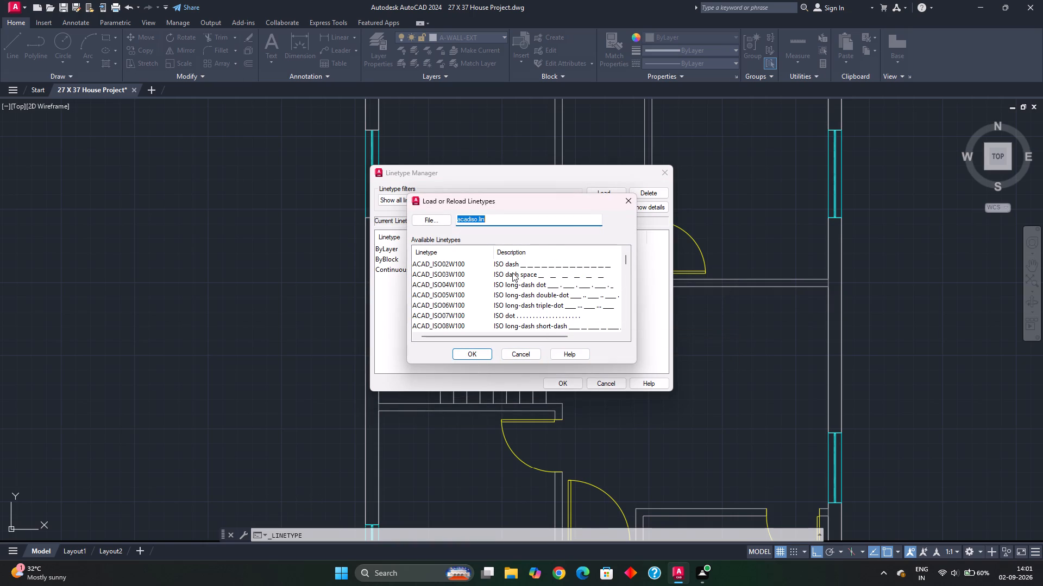
{"action": "left_click", "coordinate": [468, 354]}
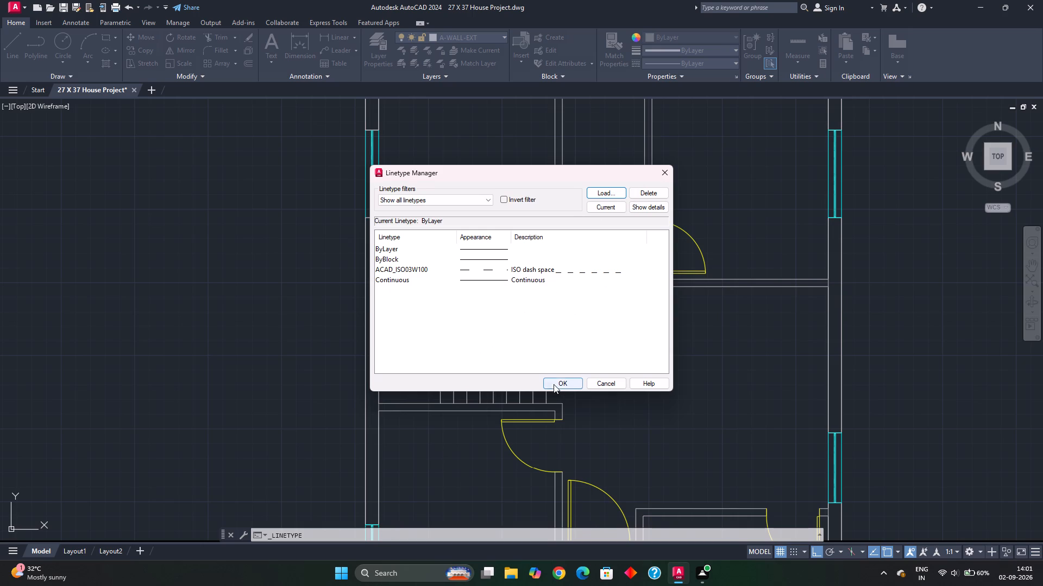
{"action": "left_click", "coordinate": [558, 384]}
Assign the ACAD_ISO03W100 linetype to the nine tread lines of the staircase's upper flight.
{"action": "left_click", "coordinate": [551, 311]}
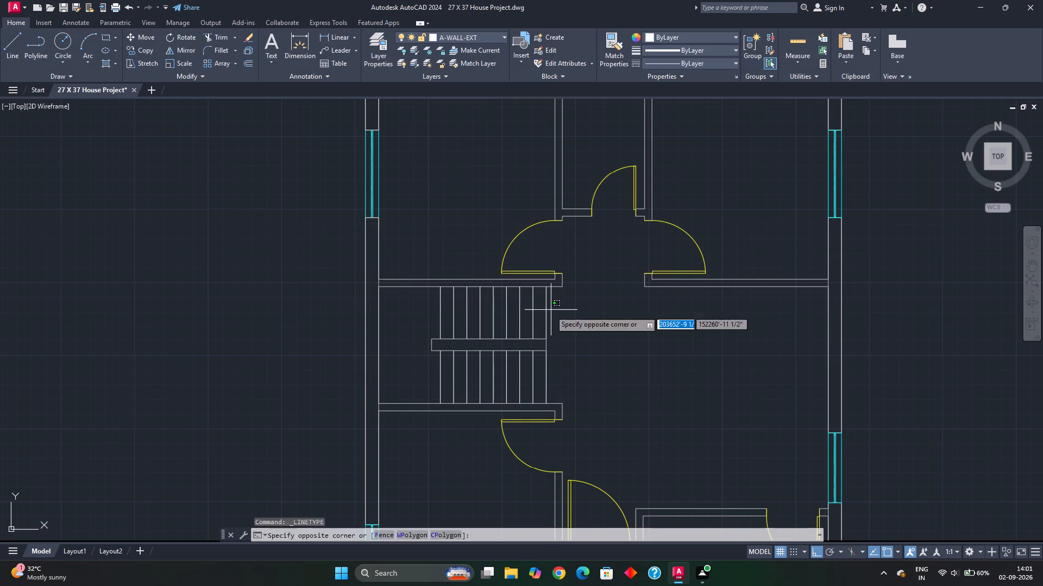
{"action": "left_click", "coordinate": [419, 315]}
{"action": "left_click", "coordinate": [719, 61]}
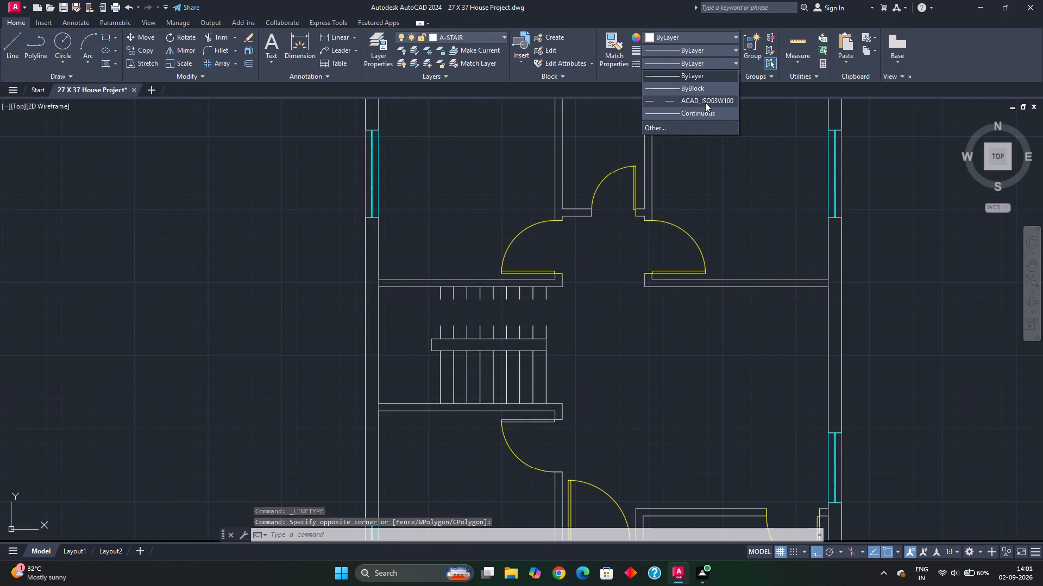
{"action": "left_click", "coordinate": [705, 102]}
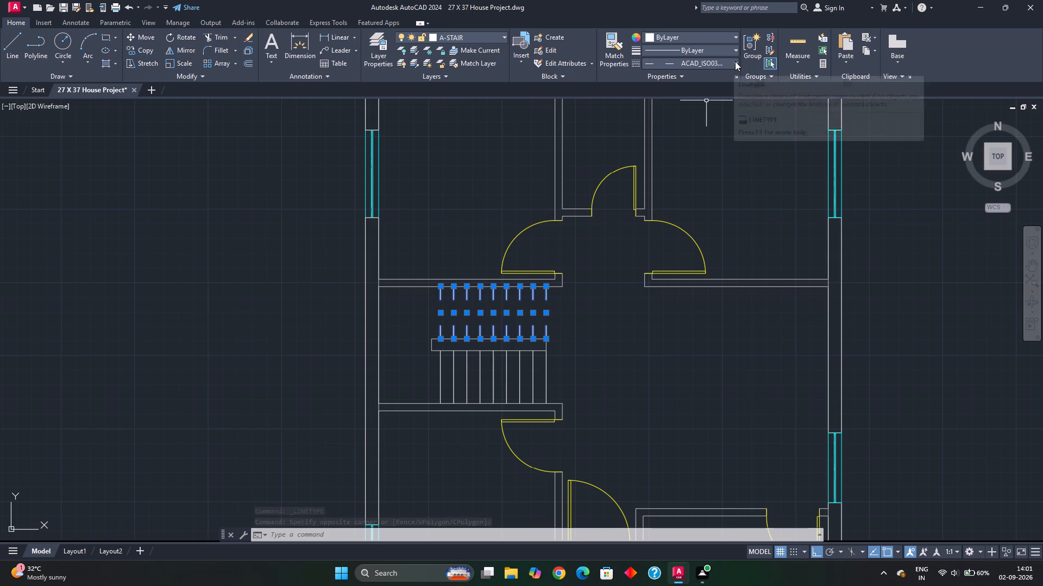
Load the ACAD_ISO02W100 (ISO dash) linetype into the drawing.
{"action": "left_click", "coordinate": [736, 60]}
{"action": "left_click", "coordinate": [677, 131]}
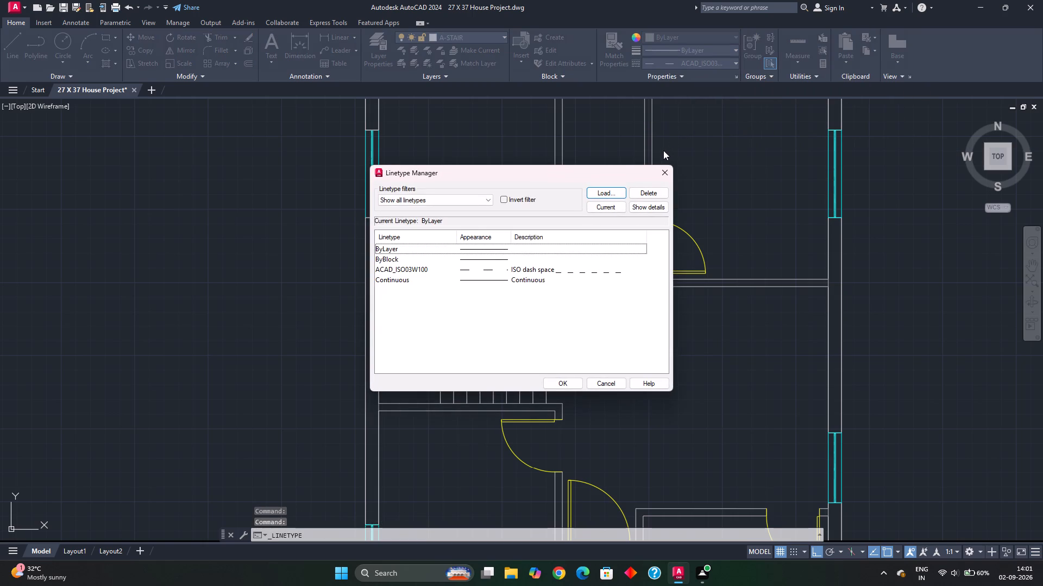
{"action": "left_click", "coordinate": [617, 189]}
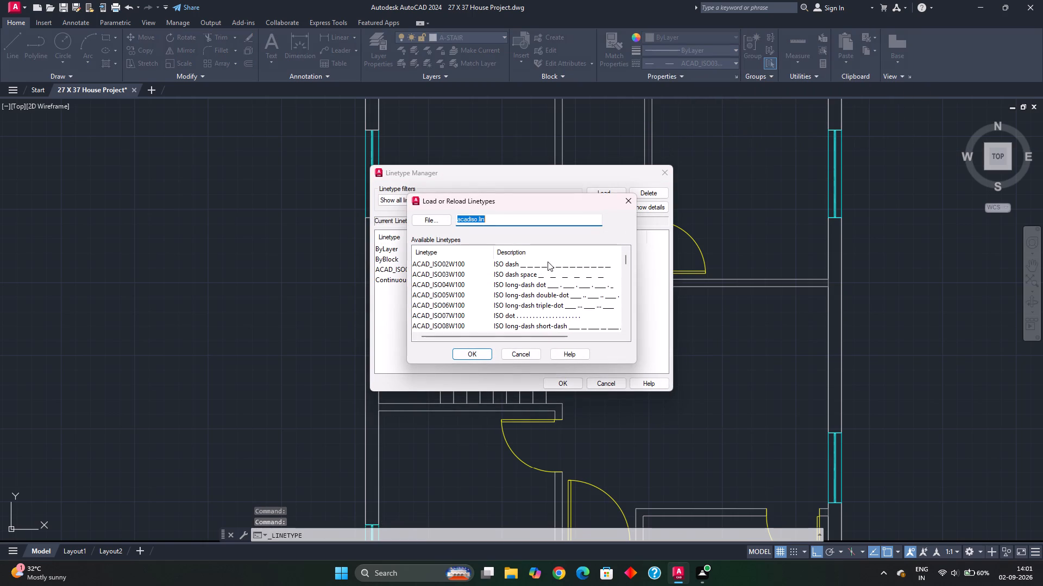
{"action": "left_click", "coordinate": [505, 262]}
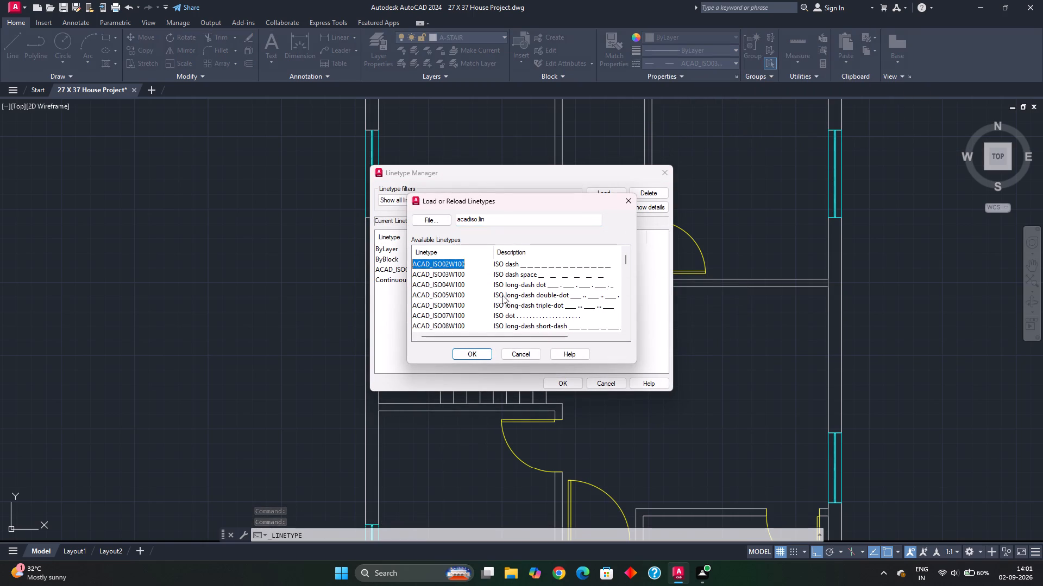
{"action": "left_click", "coordinate": [469, 353]}
{"action": "left_click", "coordinate": [562, 379]}
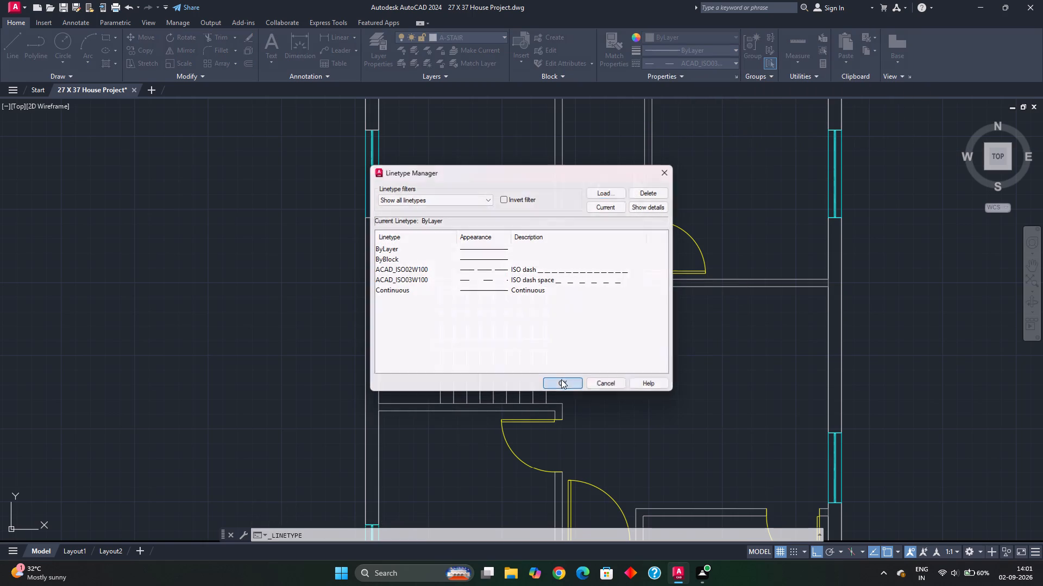
Change the linetype of the upper flight's nine stair tread lines to ACAD_ISO02W100 and clear the selection.
{"action": "left_click", "coordinate": [561, 325]}
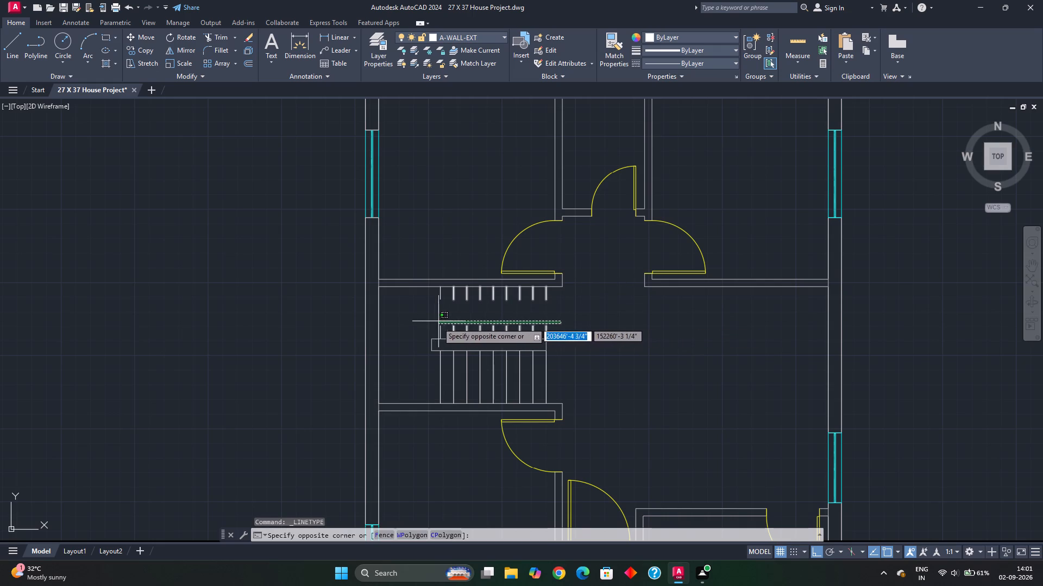
{"action": "left_click", "coordinate": [430, 322]}
{"action": "left_click", "coordinate": [735, 62]}
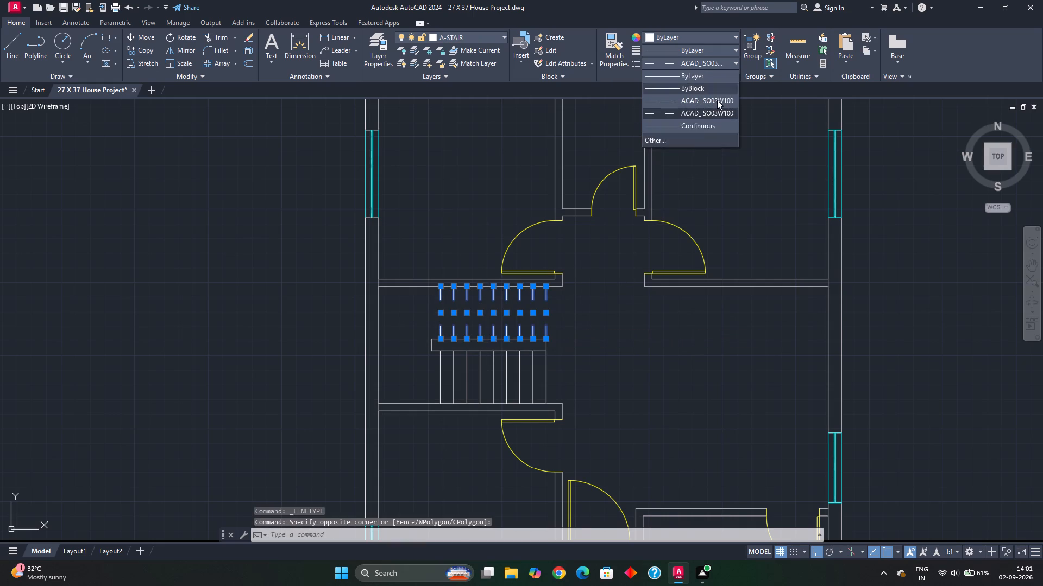
{"action": "left_click", "coordinate": [710, 102]}
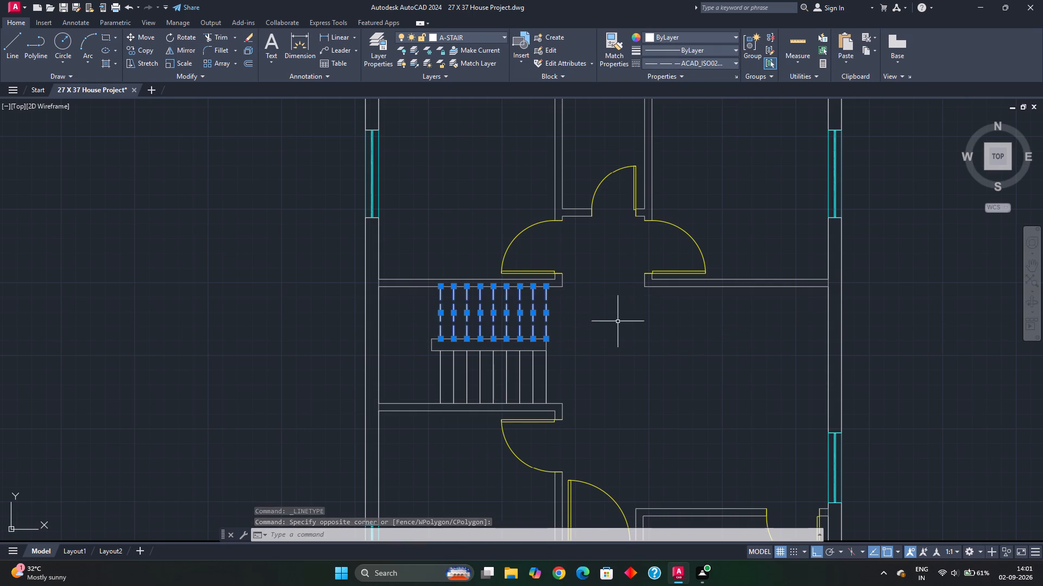
{"action": "key", "text": "Escape"}
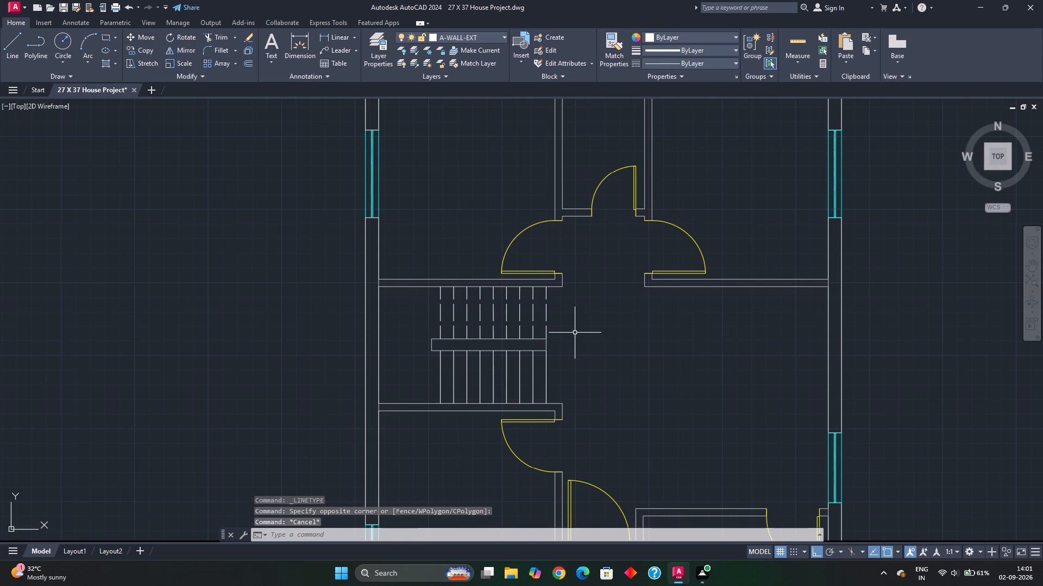
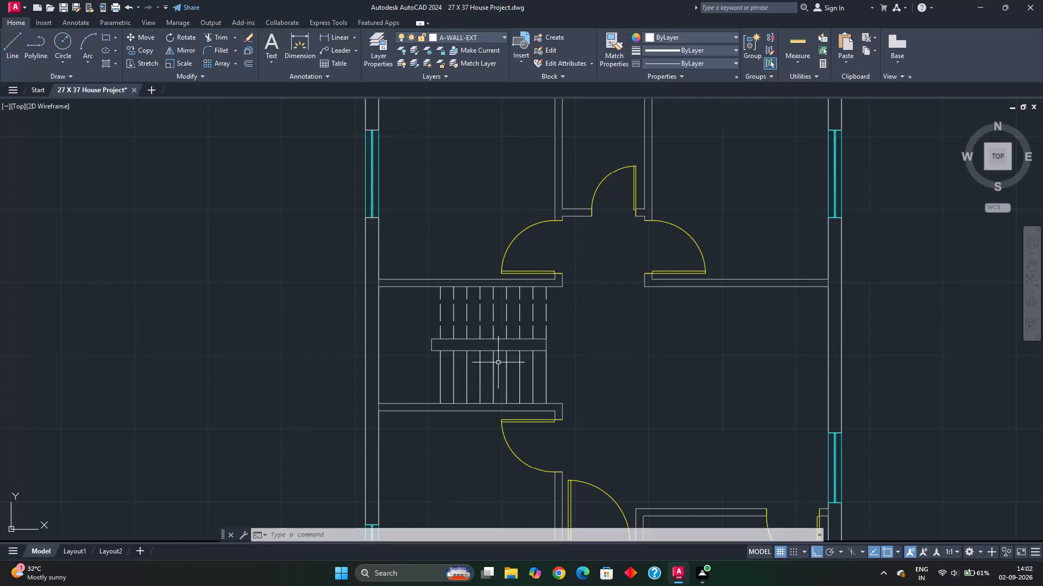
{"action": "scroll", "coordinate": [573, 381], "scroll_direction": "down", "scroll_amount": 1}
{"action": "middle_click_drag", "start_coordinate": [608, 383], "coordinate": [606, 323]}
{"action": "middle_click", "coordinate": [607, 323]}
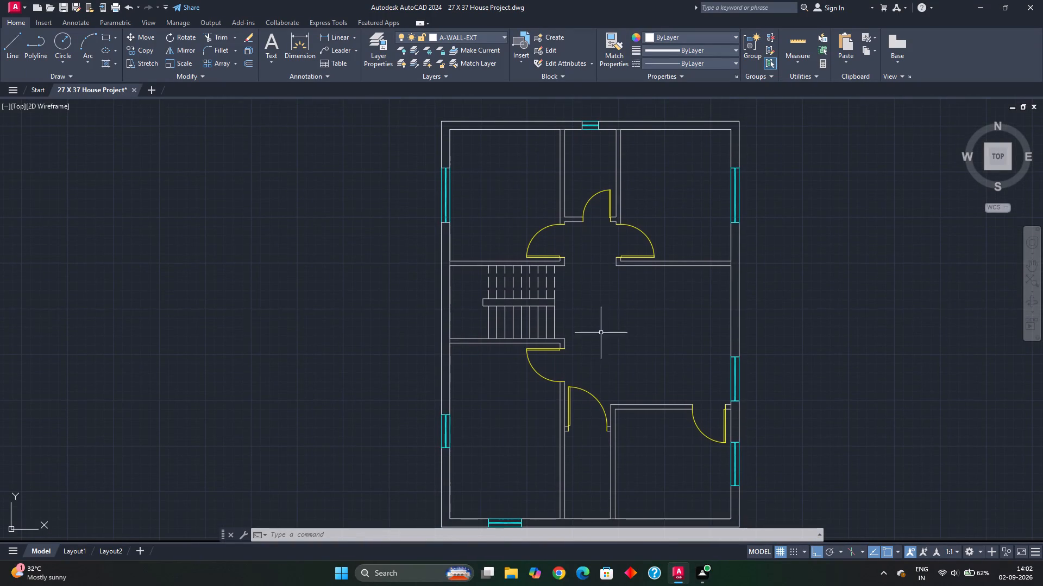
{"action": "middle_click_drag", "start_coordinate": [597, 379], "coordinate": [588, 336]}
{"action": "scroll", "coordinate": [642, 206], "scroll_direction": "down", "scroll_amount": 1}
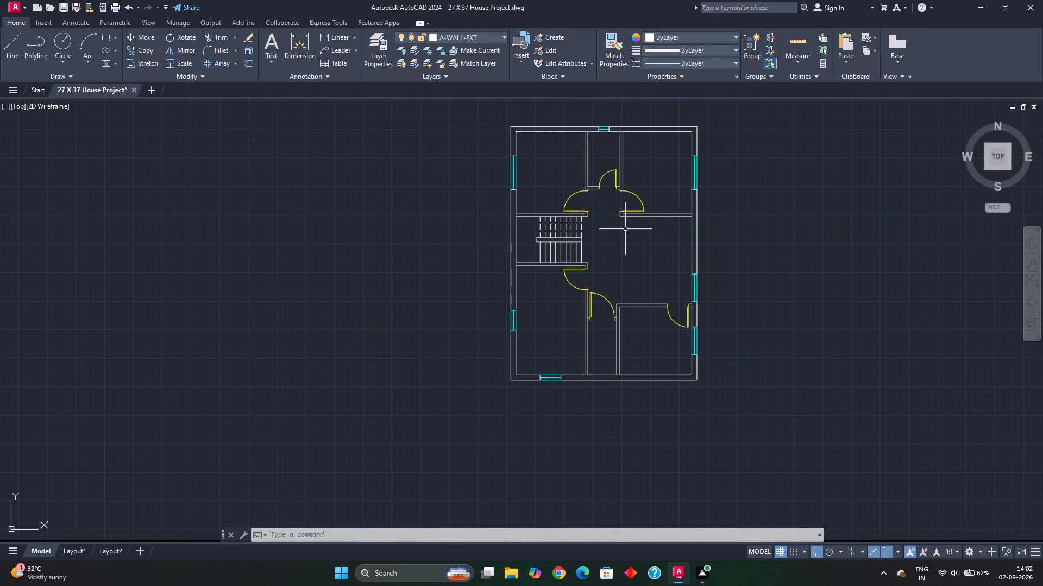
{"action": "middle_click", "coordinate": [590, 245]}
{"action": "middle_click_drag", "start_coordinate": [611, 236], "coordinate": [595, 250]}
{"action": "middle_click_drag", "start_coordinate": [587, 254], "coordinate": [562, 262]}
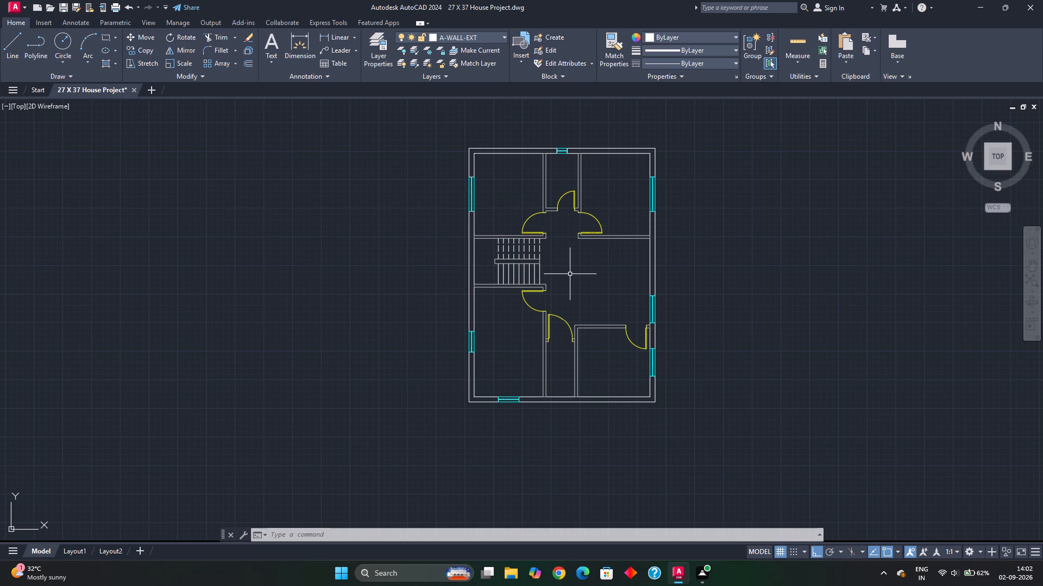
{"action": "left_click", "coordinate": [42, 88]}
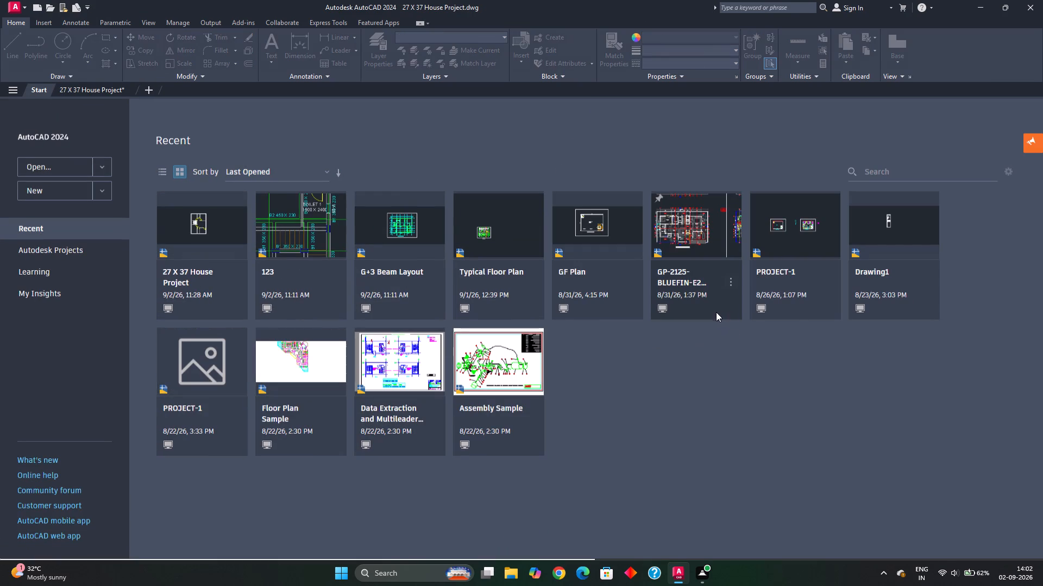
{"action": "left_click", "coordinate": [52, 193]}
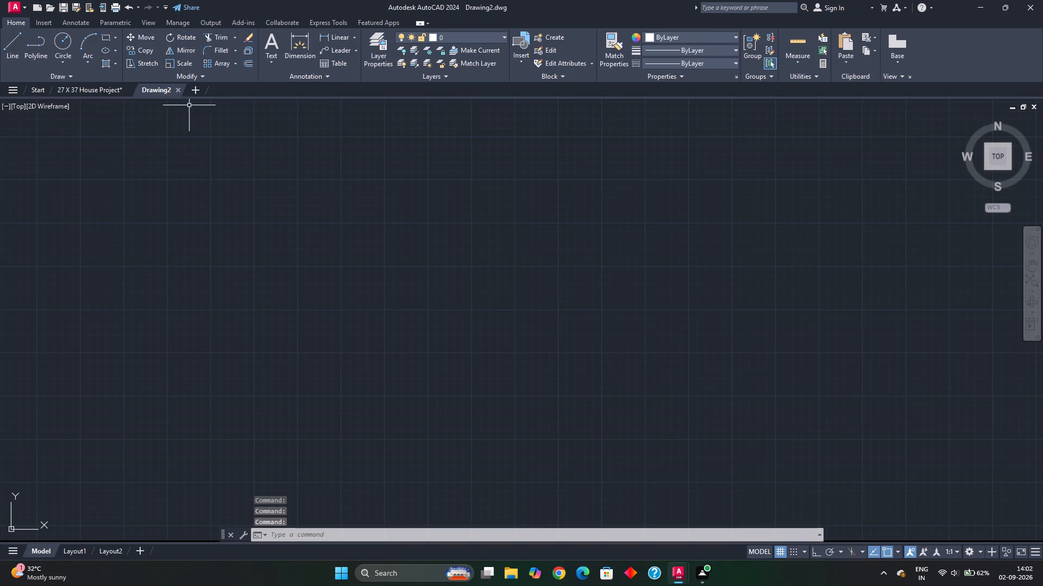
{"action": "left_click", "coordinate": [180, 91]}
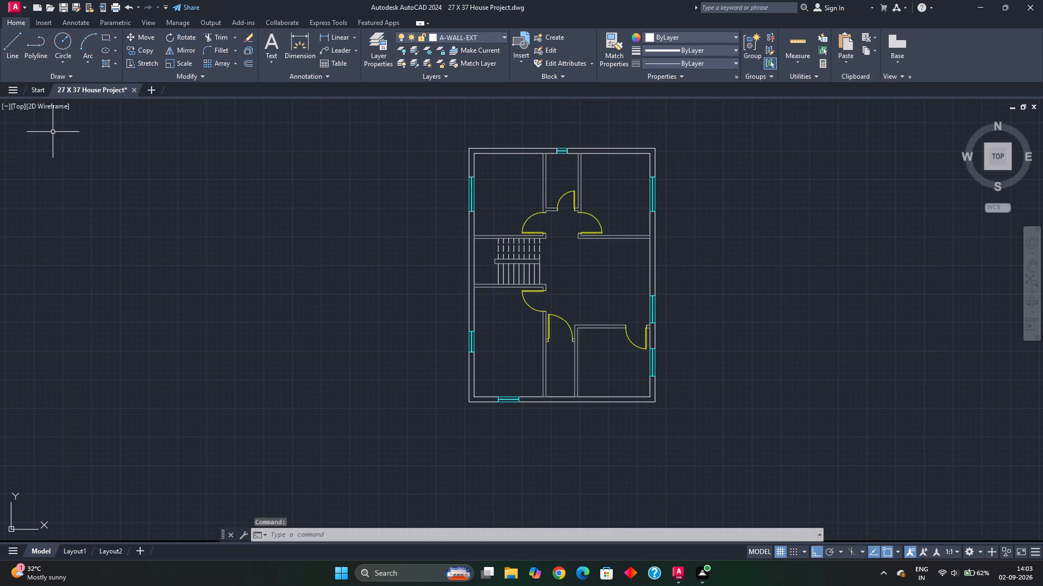
Open the BIG_autocad_blocks_2 drawing from the AutoCad Blocks folder on the C: drive.
{"action": "left_click", "coordinate": [4, 90]}
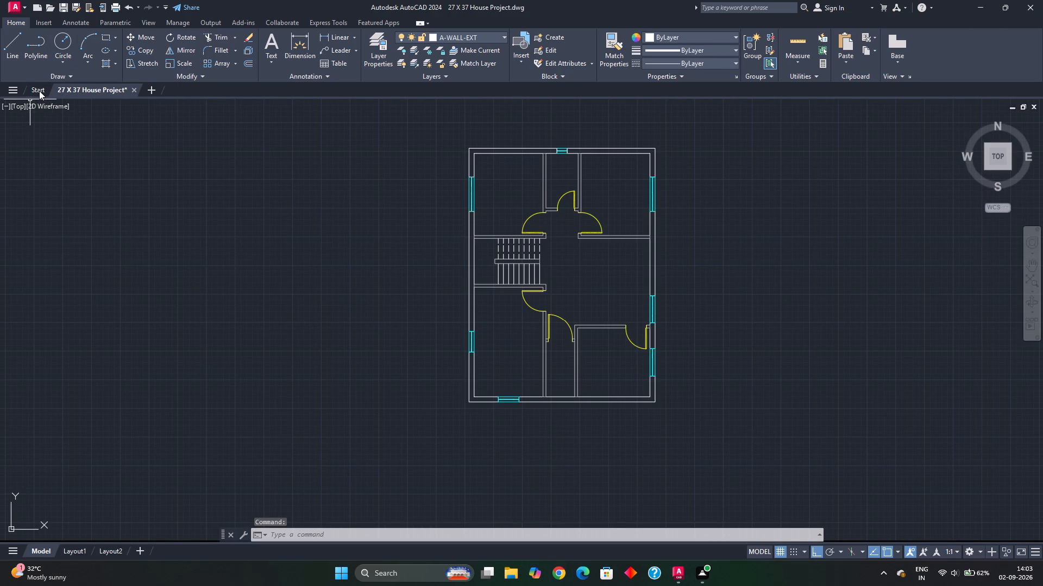
{"action": "left_click", "coordinate": [39, 91]}
{"action": "left_click", "coordinate": [71, 169]}
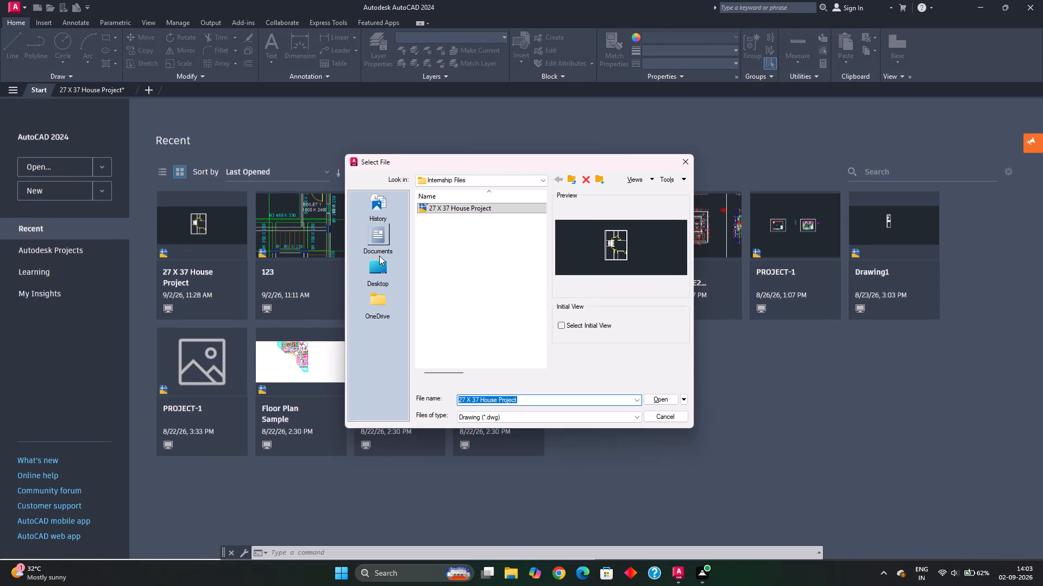
{"action": "left_click", "coordinate": [383, 237]}
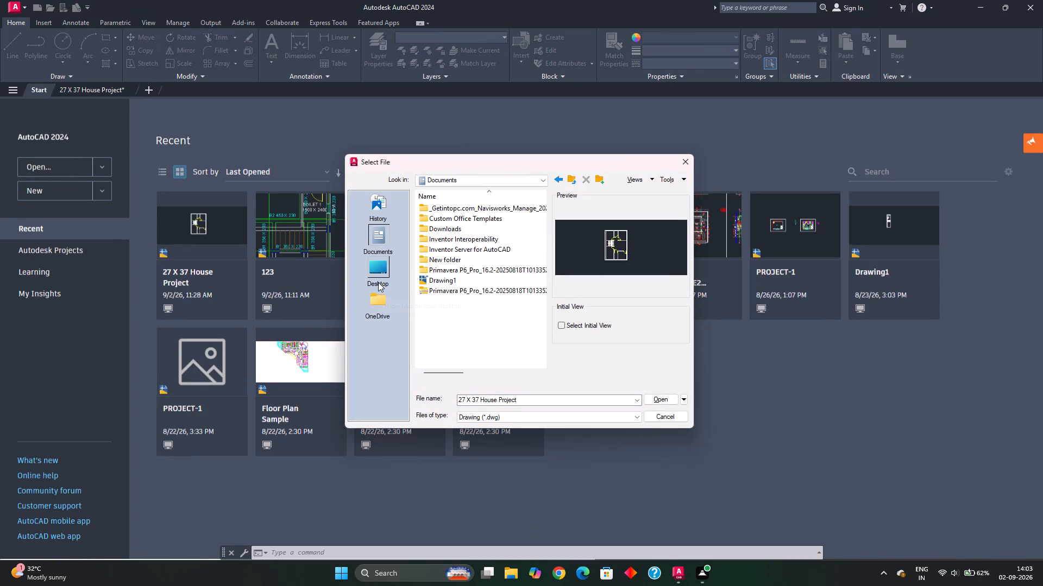
{"action": "left_click", "coordinate": [376, 303]}
{"action": "left_click", "coordinate": [380, 208]}
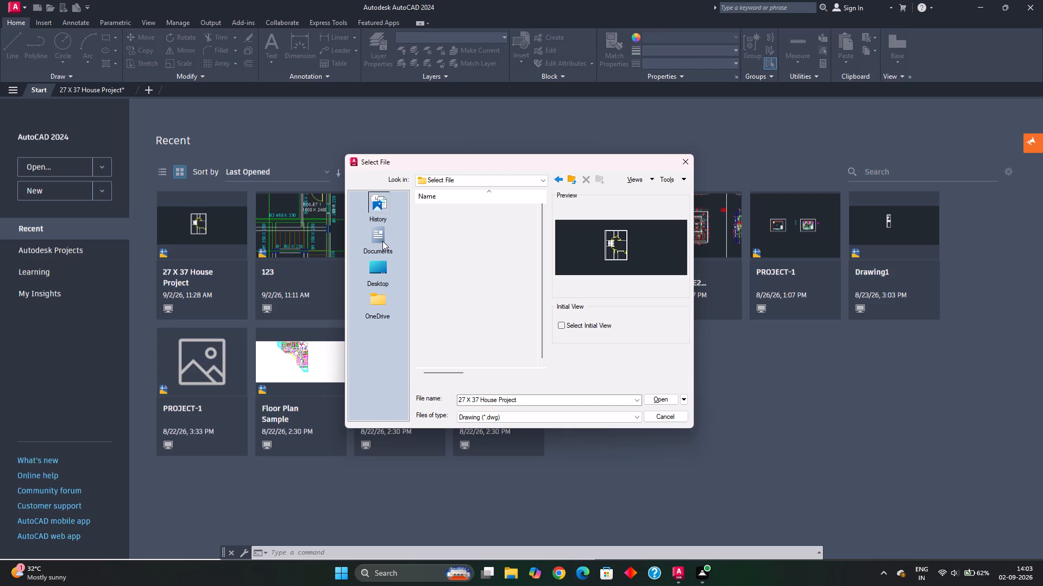
{"action": "left_click", "coordinate": [376, 259]}
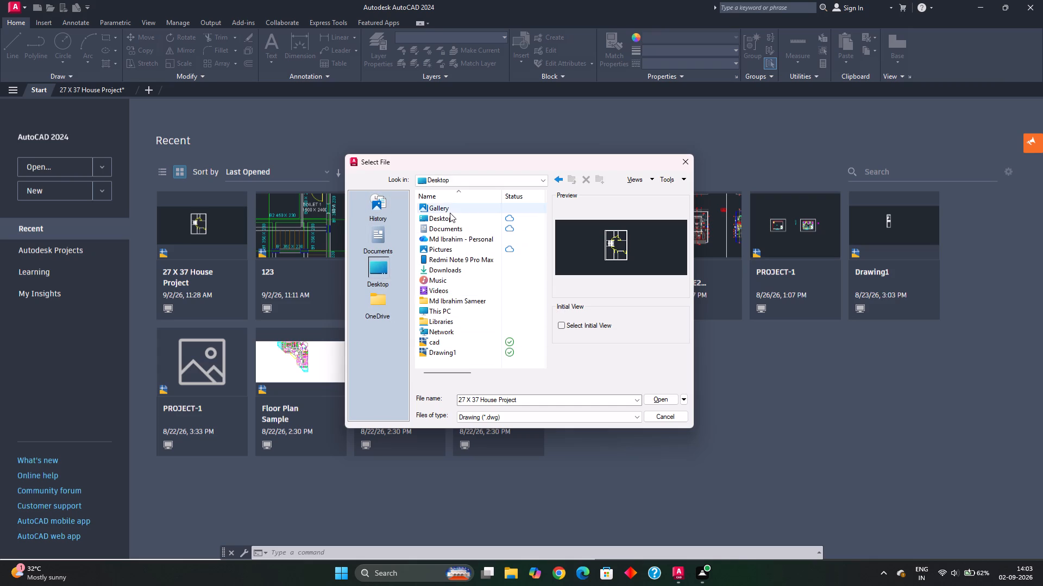
{"action": "double_click", "coordinate": [446, 310]}
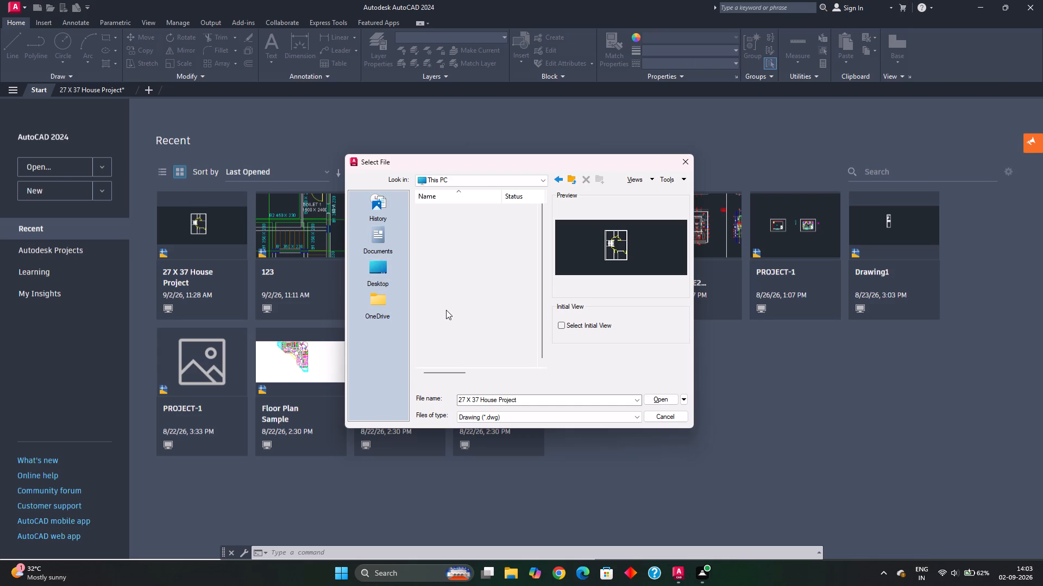
{"action": "double_click", "coordinate": [454, 214]}
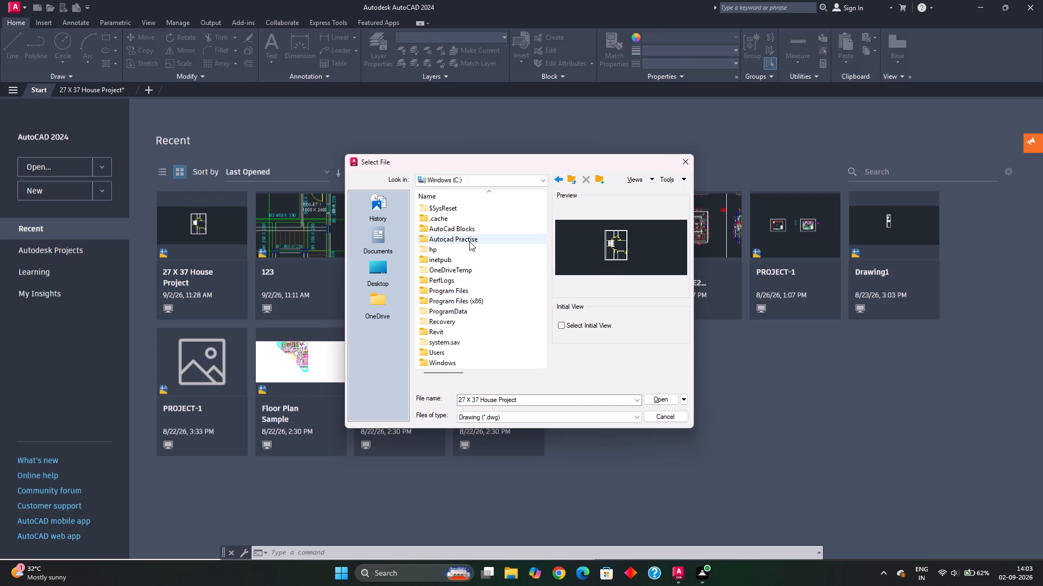
{"action": "double_click", "coordinate": [473, 227]}
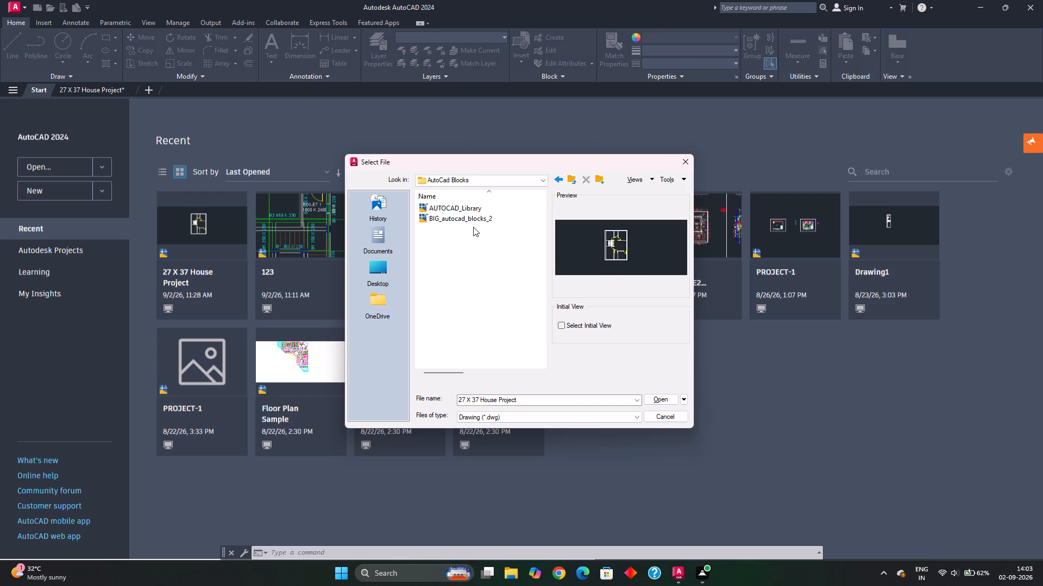
{"action": "left_click", "coordinate": [478, 219]}
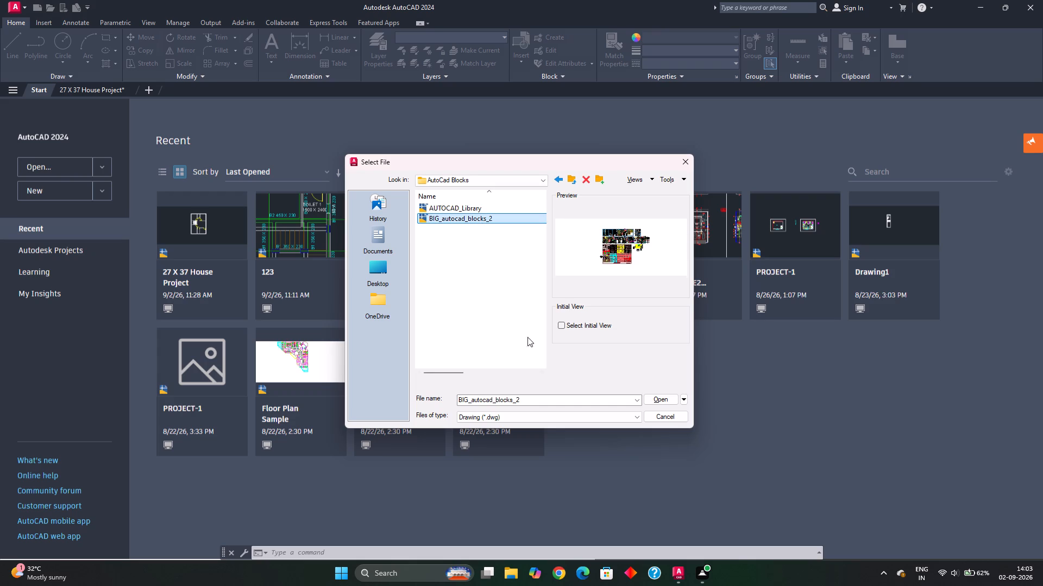
{"action": "left_click", "coordinate": [654, 398]}
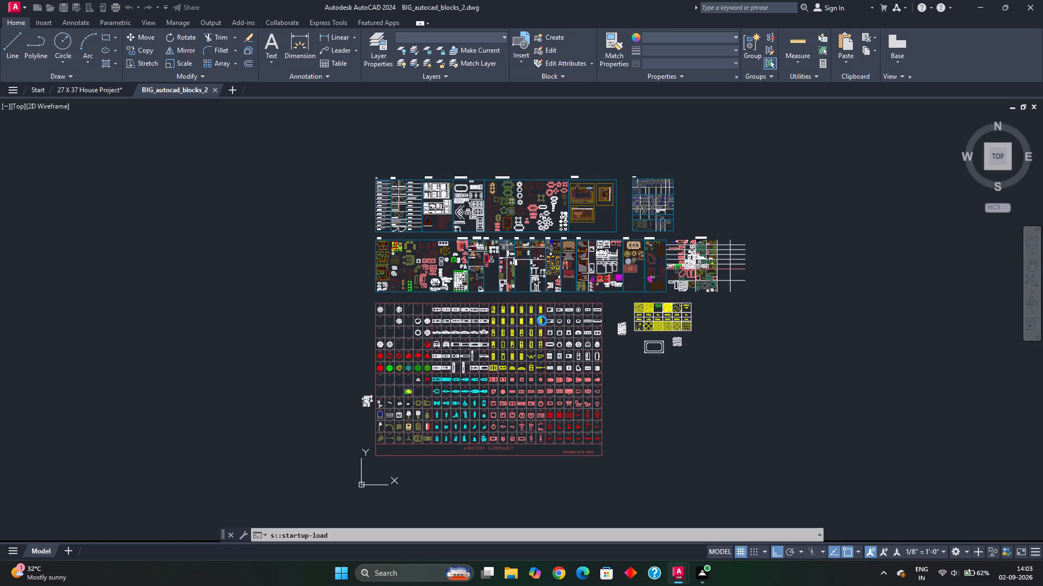
Look through the block library and examine the plan-view double beds at the bottom of the Beds section.
{"action": "left_click", "coordinate": [512, 295]}
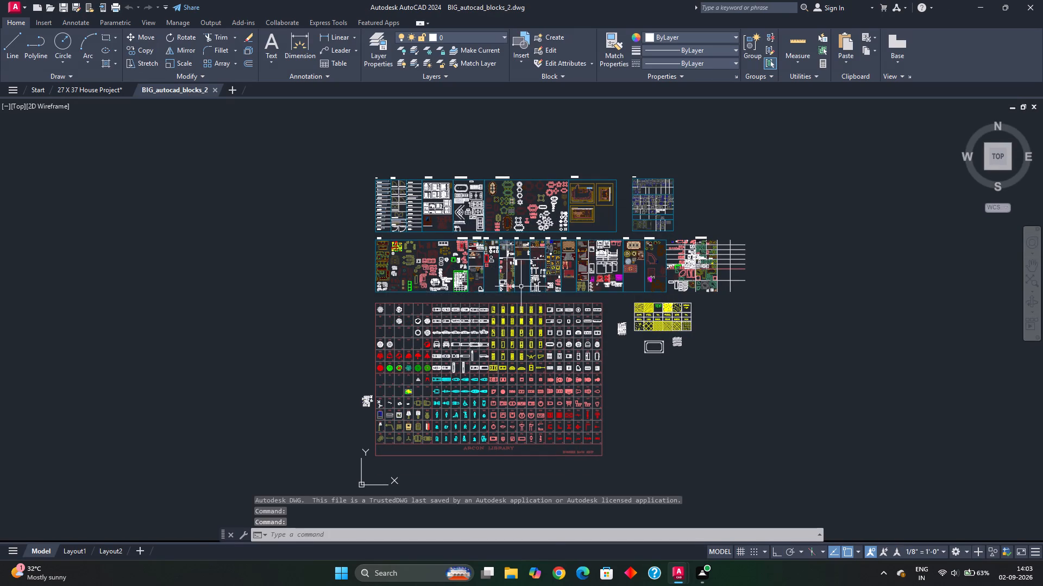
{"action": "scroll", "coordinate": [527, 289], "scroll_direction": "up", "scroll_amount": 3}
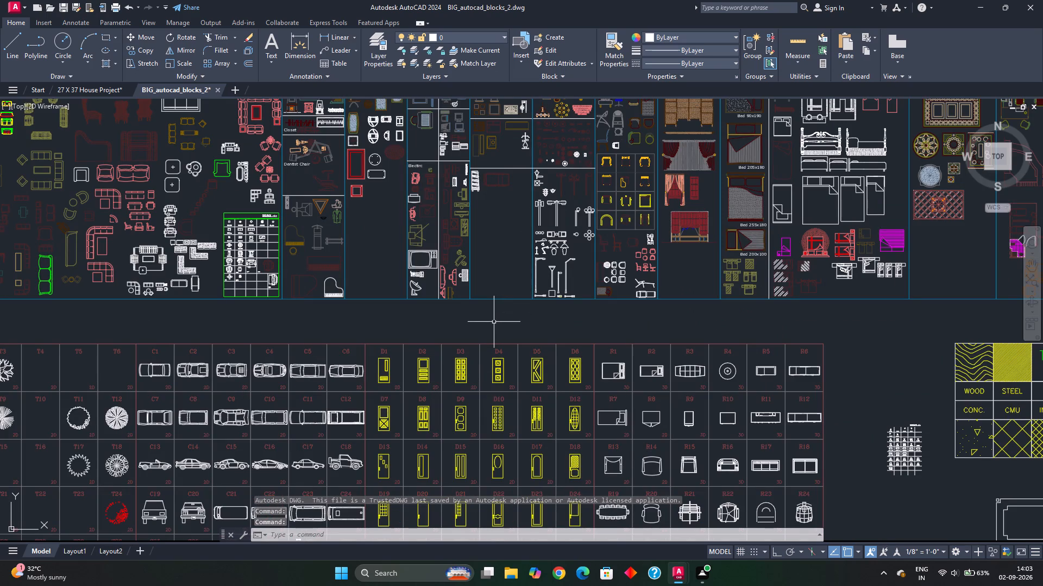
{"action": "scroll", "coordinate": [487, 352], "scroll_direction": "up", "scroll_amount": 2}
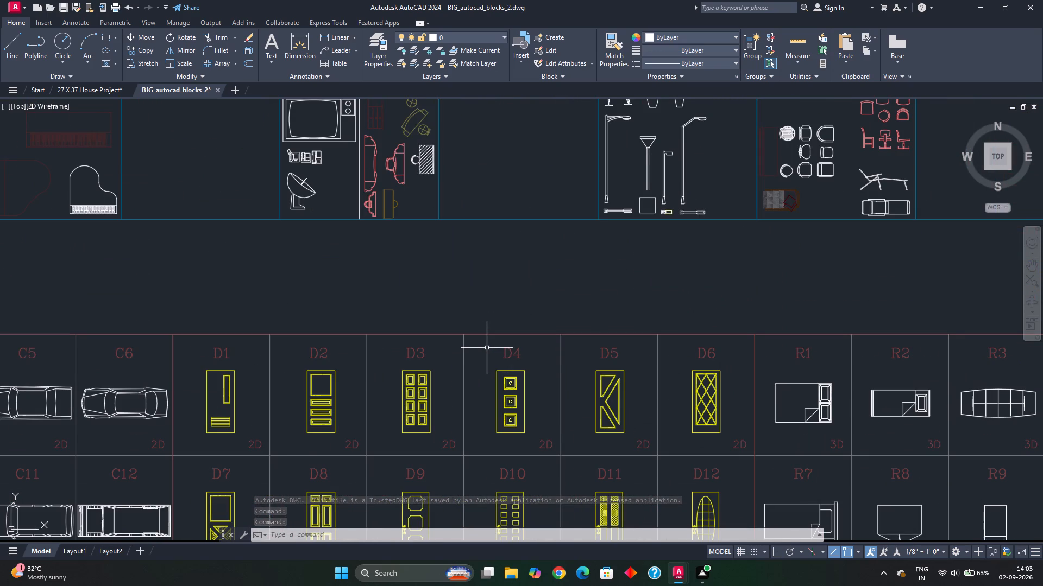
{"action": "scroll", "coordinate": [489, 345], "scroll_direction": "down", "scroll_amount": 3}
{"action": "middle_click_drag", "start_coordinate": [502, 334], "coordinate": [483, 372]}
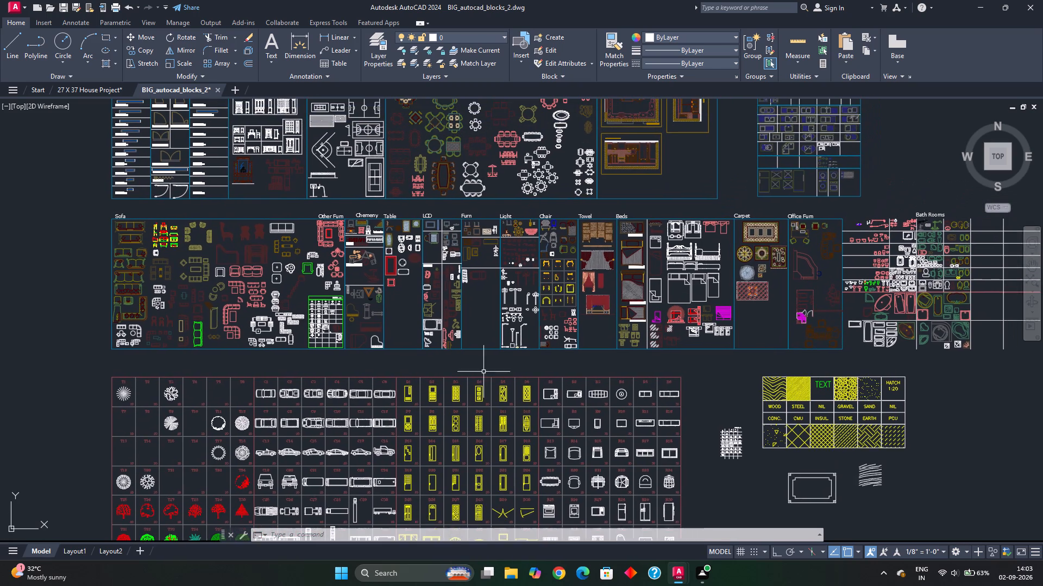
{"action": "middle_click_drag", "start_coordinate": [494, 341], "coordinate": [491, 372]}
{"action": "scroll", "coordinate": [238, 333], "scroll_direction": "up", "scroll_amount": 2}
{"action": "scroll", "coordinate": [264, 334], "scroll_direction": "down", "scroll_amount": 2}
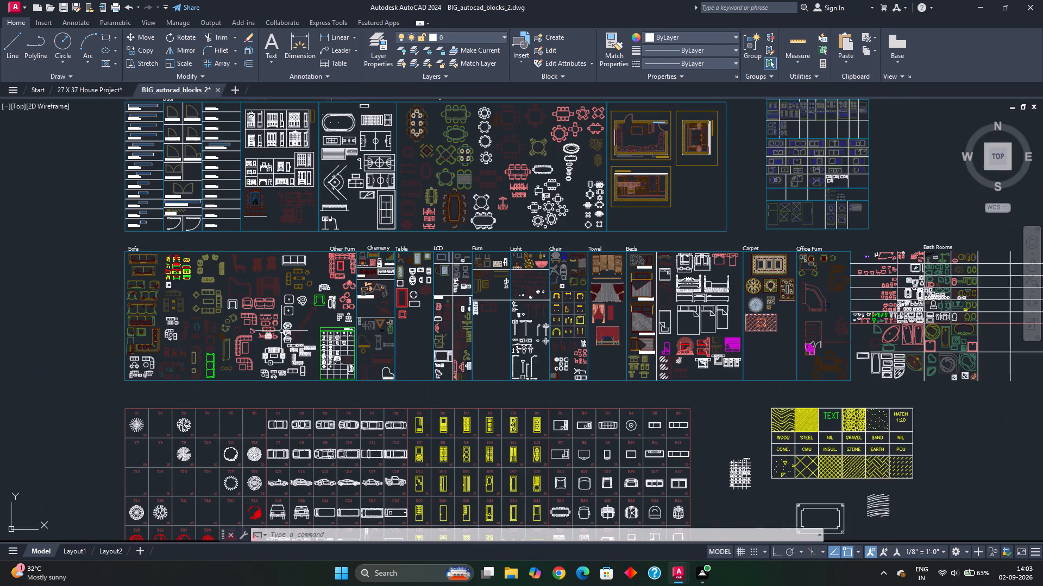
{"action": "middle_click_drag", "start_coordinate": [422, 245], "coordinate": [264, 291]}
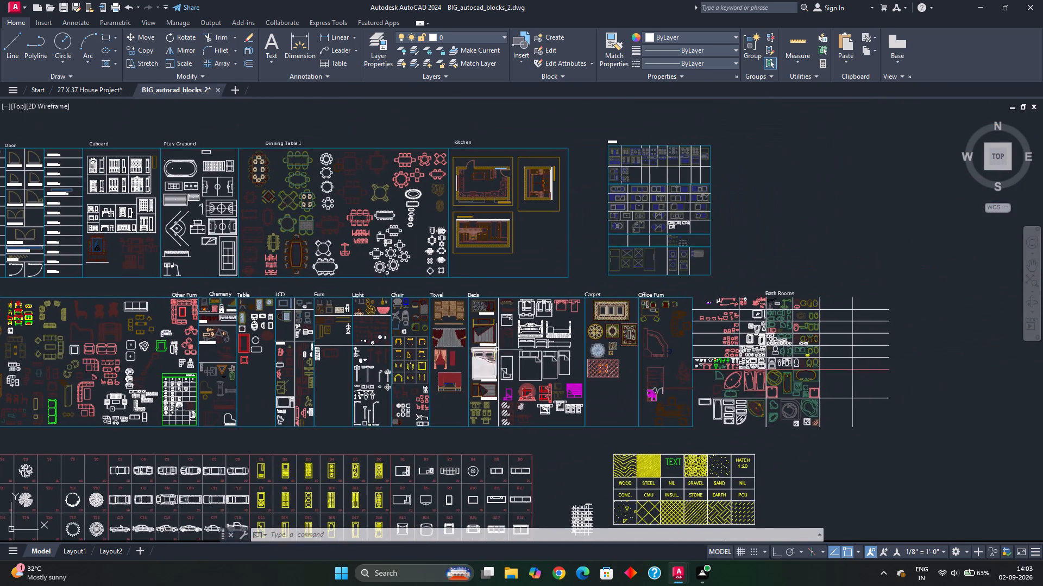
{"action": "scroll", "coordinate": [498, 341], "scroll_direction": "up", "scroll_amount": 2}
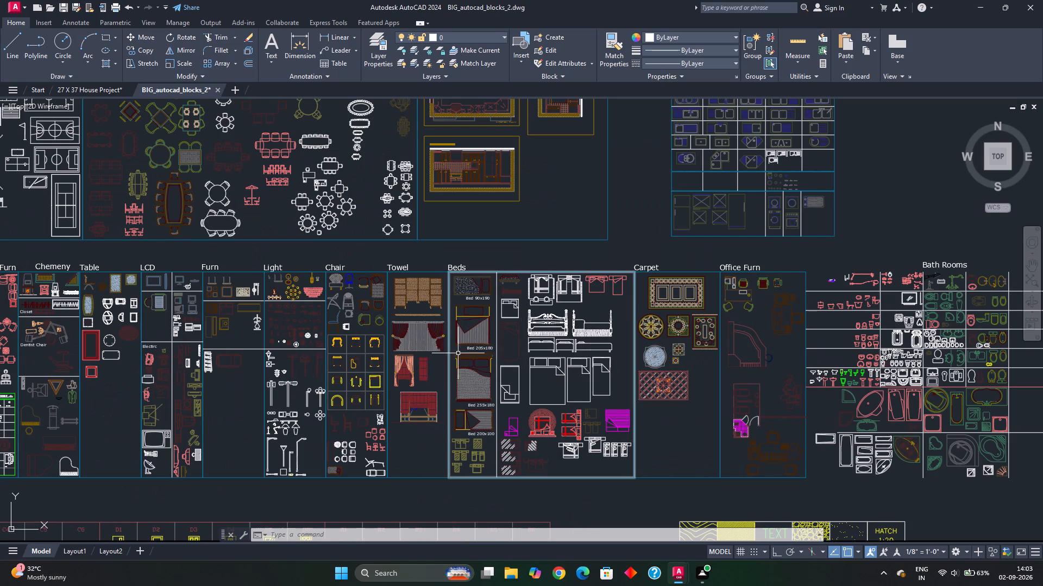
{"action": "scroll", "coordinate": [475, 351], "scroll_direction": "up", "scroll_amount": 1}
{"action": "middle_click_drag", "start_coordinate": [469, 342], "coordinate": [450, 251]}
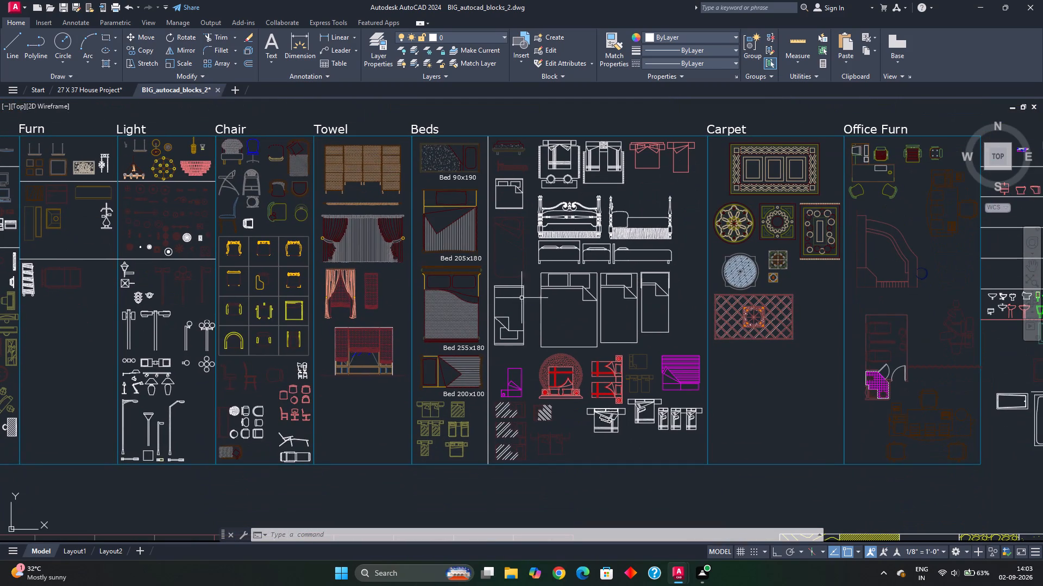
{"action": "middle_click_drag", "start_coordinate": [595, 328], "coordinate": [519, 354]}
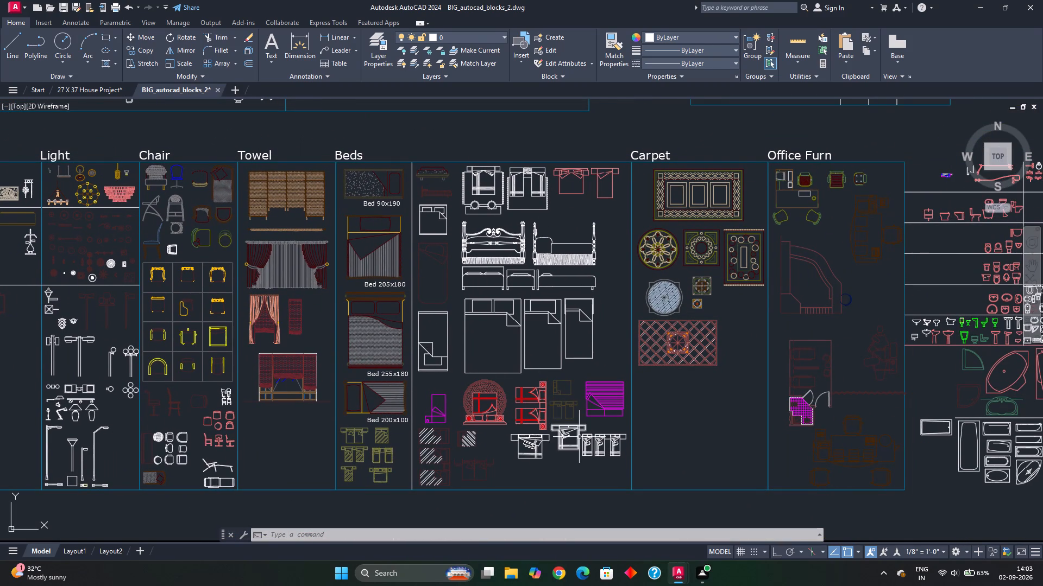
{"action": "middle_click_drag", "start_coordinate": [579, 437], "coordinate": [524, 360]}
{"action": "scroll", "coordinate": [514, 348], "scroll_direction": "up", "scroll_amount": 2}
{"action": "middle_click_drag", "start_coordinate": [519, 387], "coordinate": [498, 332]}
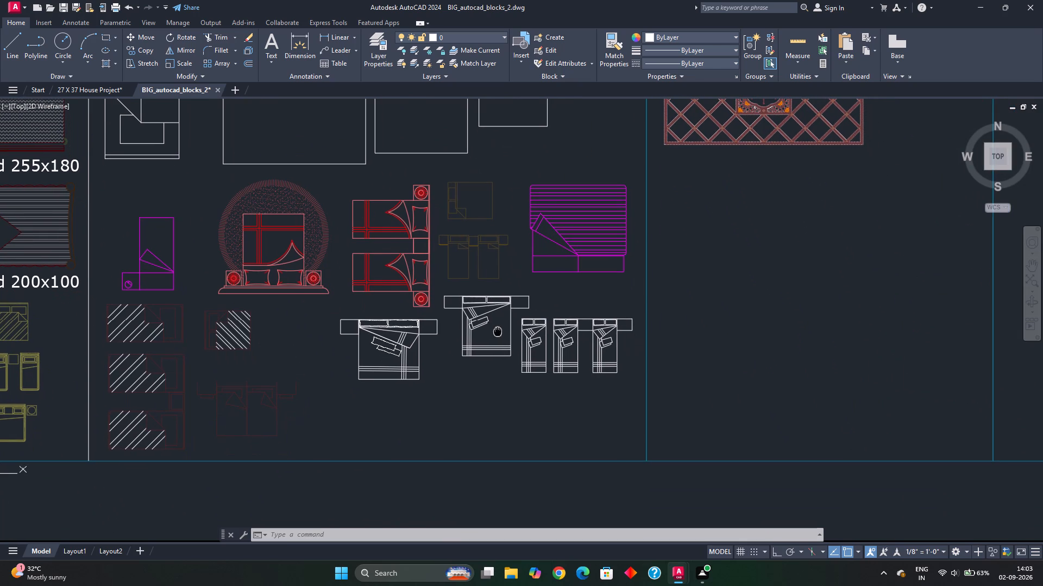
{"action": "scroll", "coordinate": [441, 367], "scroll_direction": "up", "scroll_amount": 1}
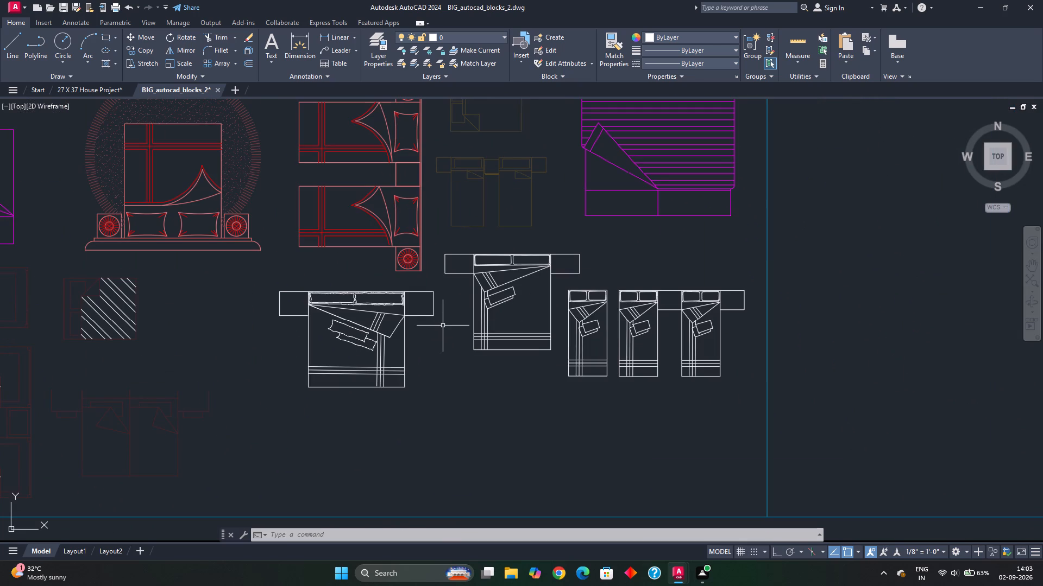
{"action": "scroll", "coordinate": [444, 324], "scroll_direction": "down", "scroll_amount": 1}
{"action": "scroll", "coordinate": [445, 324], "scroll_direction": "up", "scroll_amount": 1}
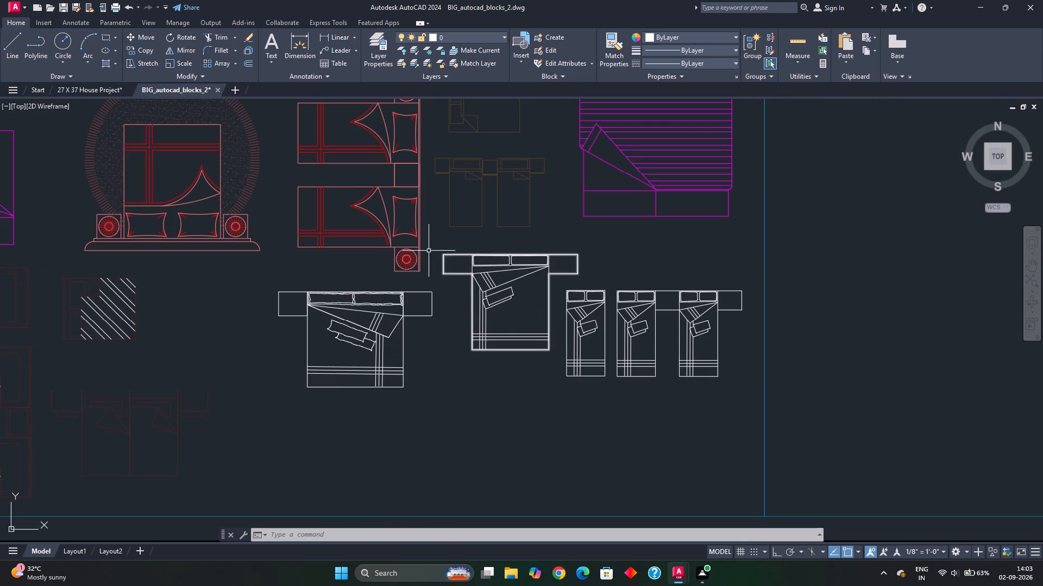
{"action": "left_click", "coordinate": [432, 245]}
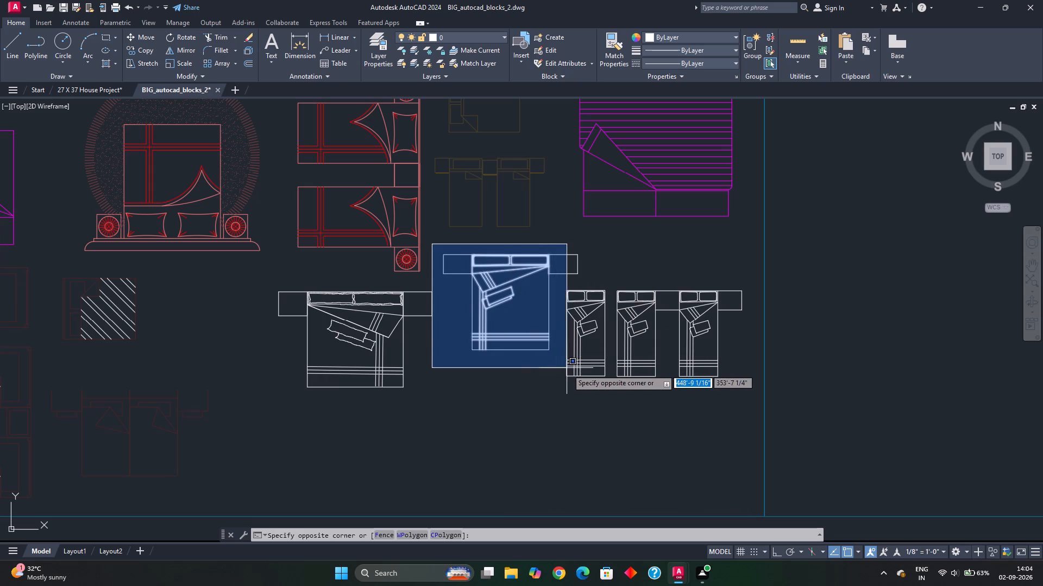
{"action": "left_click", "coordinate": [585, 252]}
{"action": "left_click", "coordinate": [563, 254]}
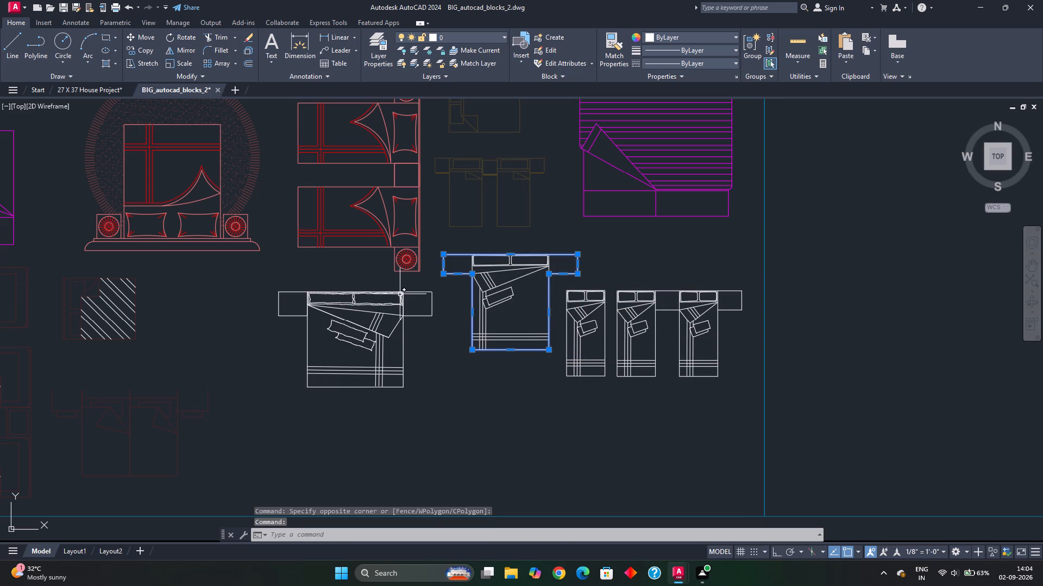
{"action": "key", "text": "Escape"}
Copy the larger white double bed with two bedside tables from the bottom of the Beds section to the clipboard.
{"action": "left_click", "coordinate": [244, 279]}
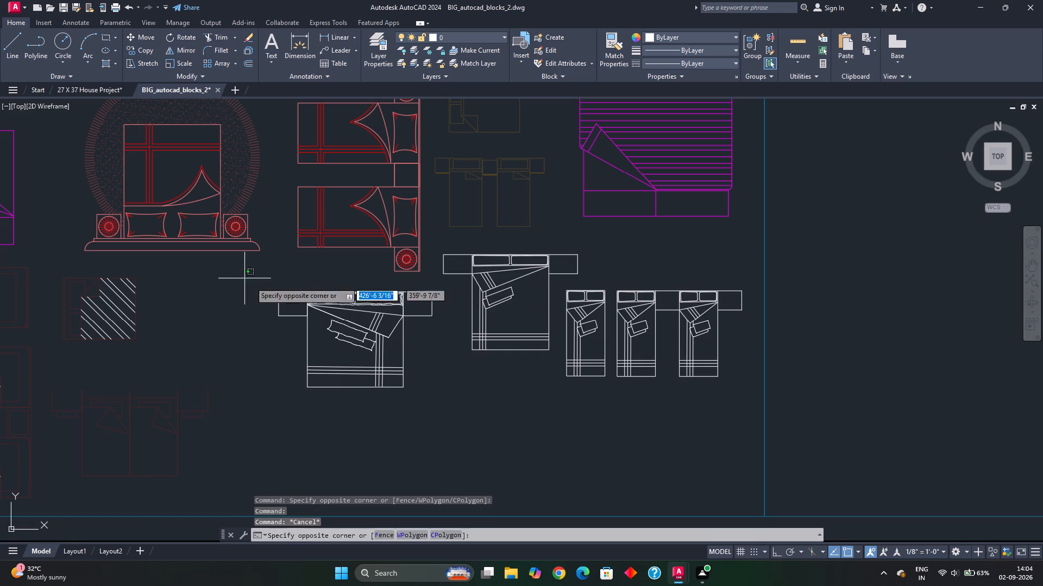
{"action": "left_click", "coordinate": [444, 419]}
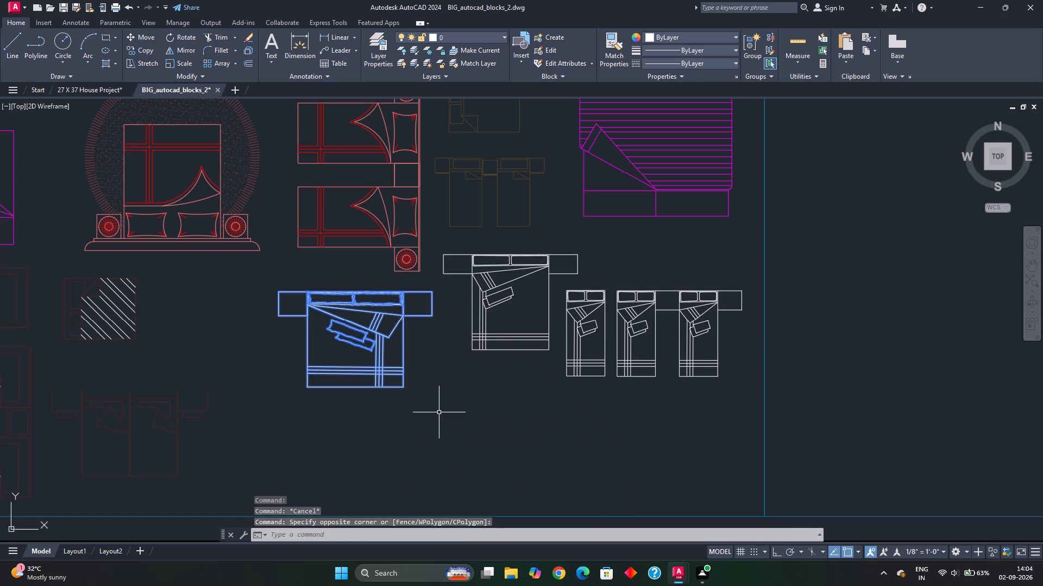
{"action": "key", "text": "ctrl+c"}
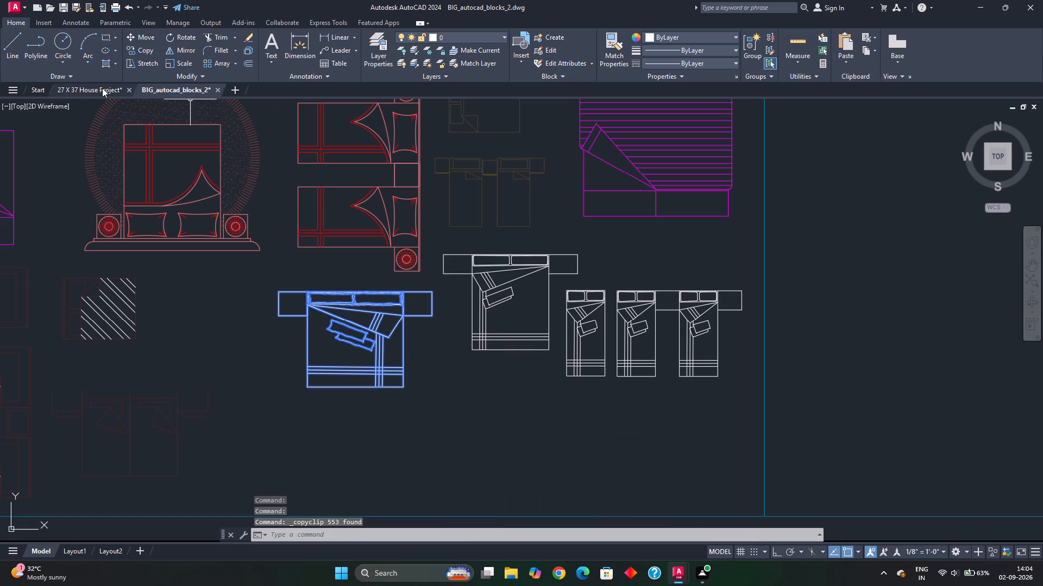
Switch to the 27 X 37 House Project drawing and paste the copied double bed just outside the plan's right wall.
{"action": "left_click", "coordinate": [102, 87]}
{"action": "scroll", "coordinate": [451, 277], "scroll_direction": "down", "scroll_amount": 2}
{"action": "middle_click_drag", "start_coordinate": [684, 301], "coordinate": [388, 340]}
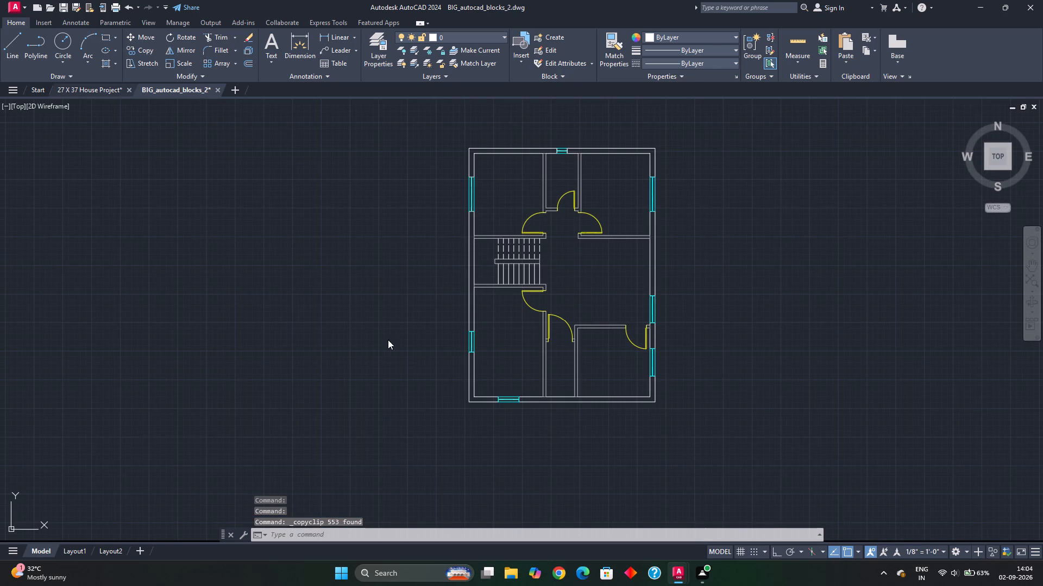
{"action": "key", "text": "ctrl+v"}
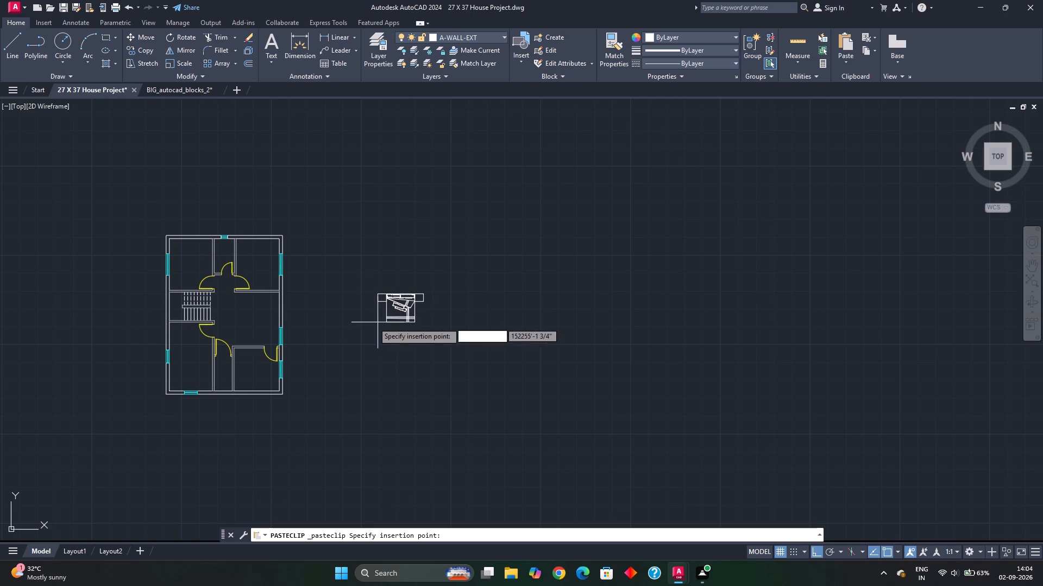
{"action": "left_click", "coordinate": [314, 311]}
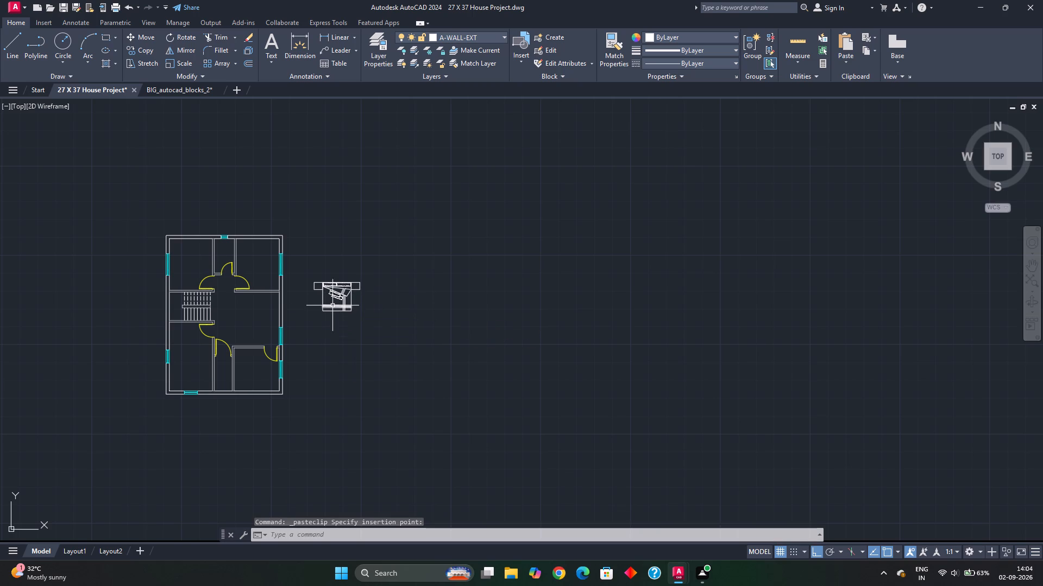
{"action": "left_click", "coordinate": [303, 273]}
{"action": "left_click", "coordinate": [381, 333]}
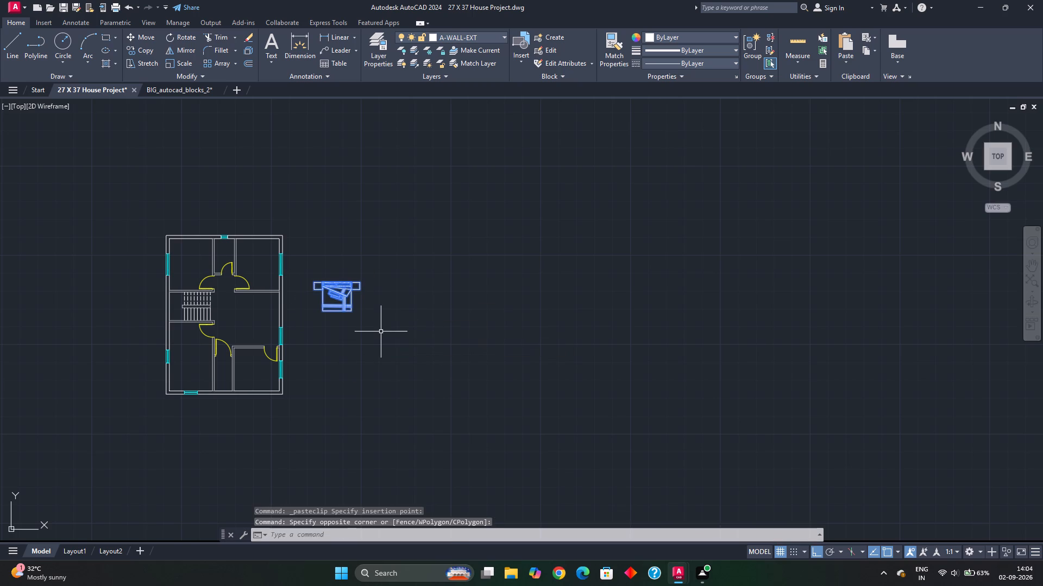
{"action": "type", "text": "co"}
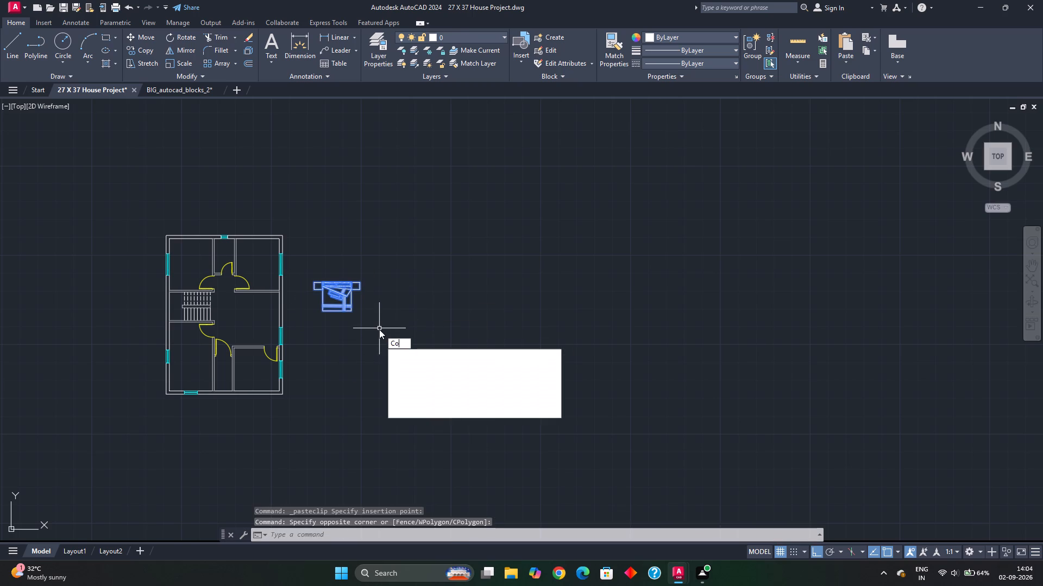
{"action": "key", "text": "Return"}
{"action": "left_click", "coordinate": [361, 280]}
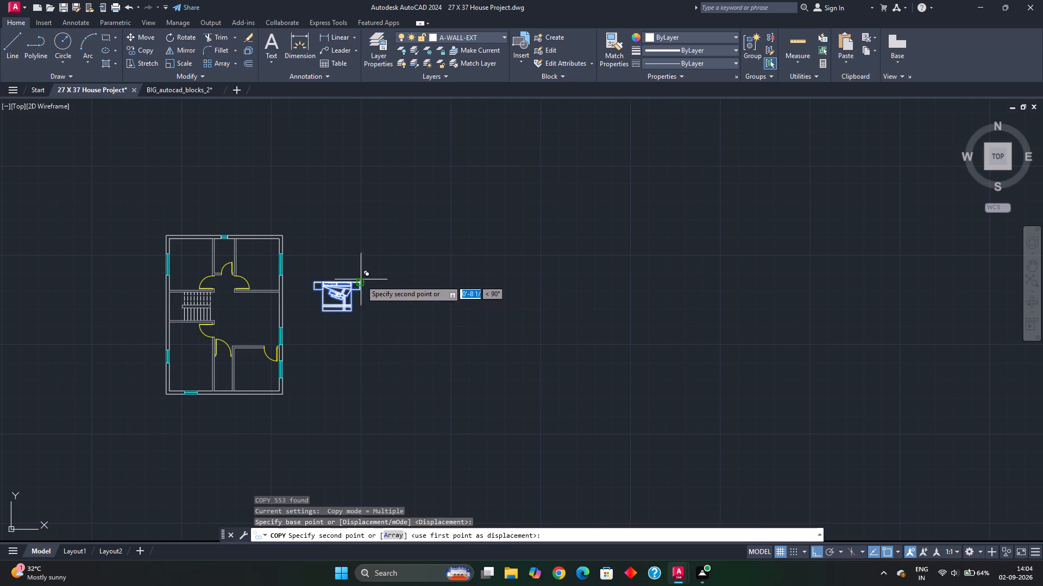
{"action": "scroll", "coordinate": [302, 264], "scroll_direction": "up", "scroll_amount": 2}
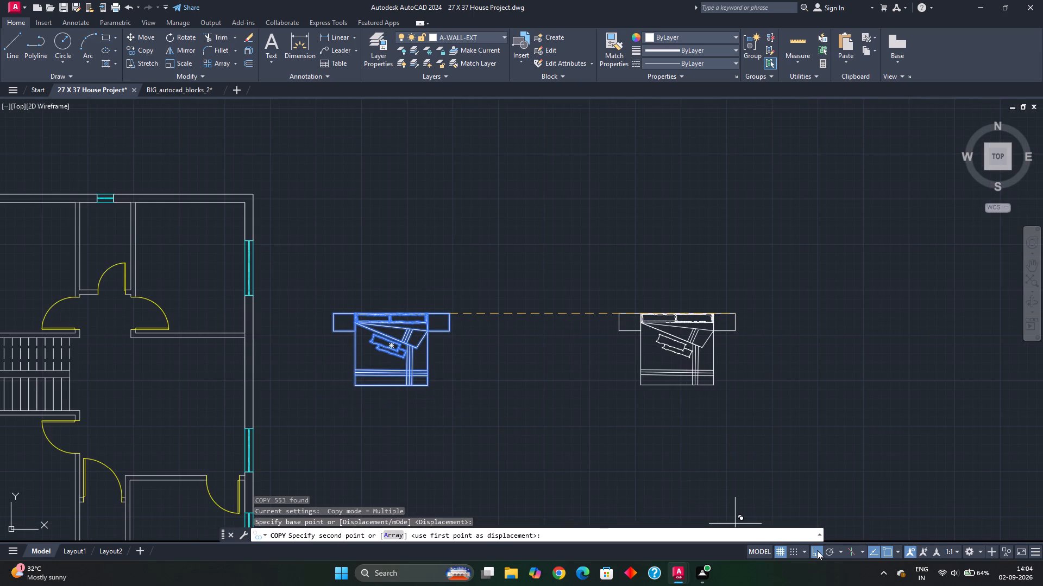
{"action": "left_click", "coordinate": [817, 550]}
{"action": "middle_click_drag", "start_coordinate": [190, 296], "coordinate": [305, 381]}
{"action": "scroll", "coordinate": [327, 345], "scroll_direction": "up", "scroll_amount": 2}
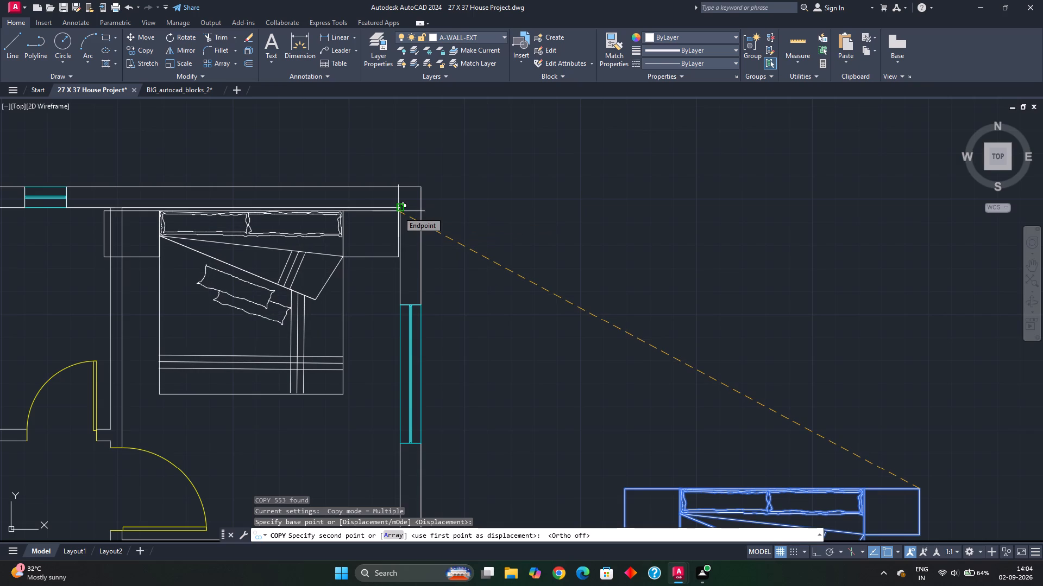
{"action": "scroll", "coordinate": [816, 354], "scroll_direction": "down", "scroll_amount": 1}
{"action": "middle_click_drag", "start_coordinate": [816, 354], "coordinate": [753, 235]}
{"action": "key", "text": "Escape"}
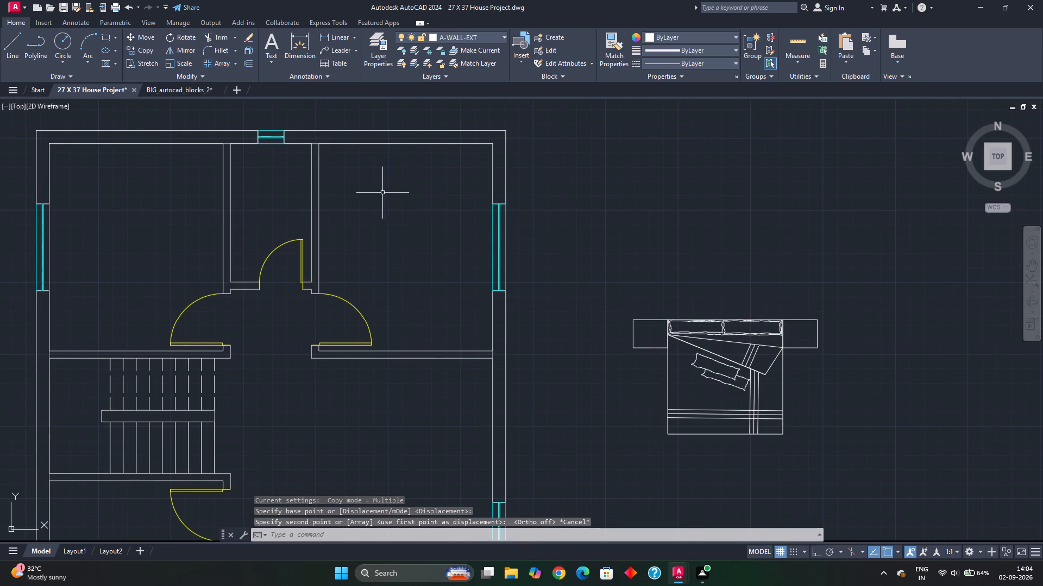
Measure the width and depth of the upper-right bedroom.
{"action": "left_click", "coordinate": [799, 45]}
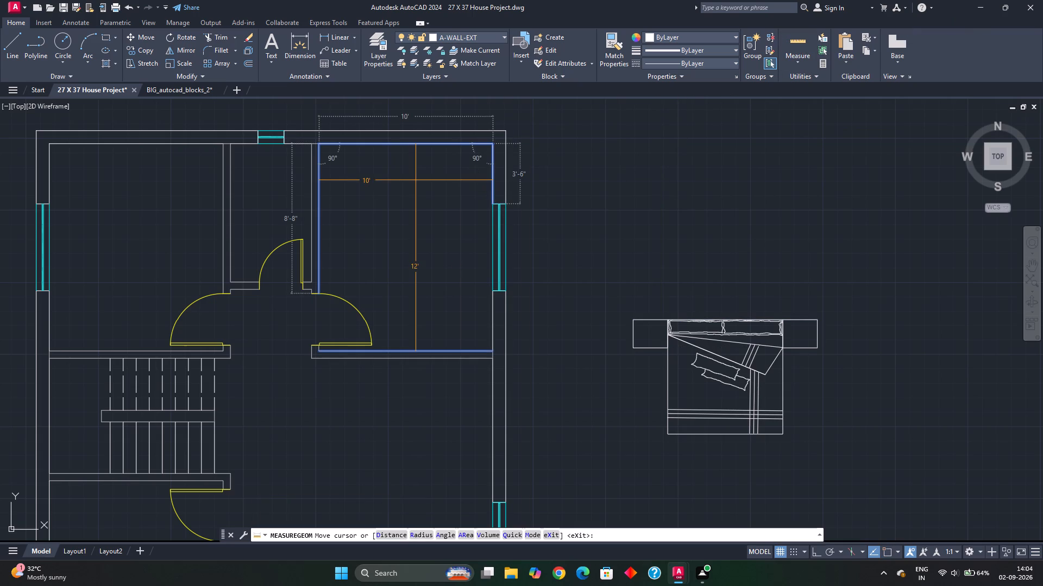
{"action": "key", "text": "Escape"}
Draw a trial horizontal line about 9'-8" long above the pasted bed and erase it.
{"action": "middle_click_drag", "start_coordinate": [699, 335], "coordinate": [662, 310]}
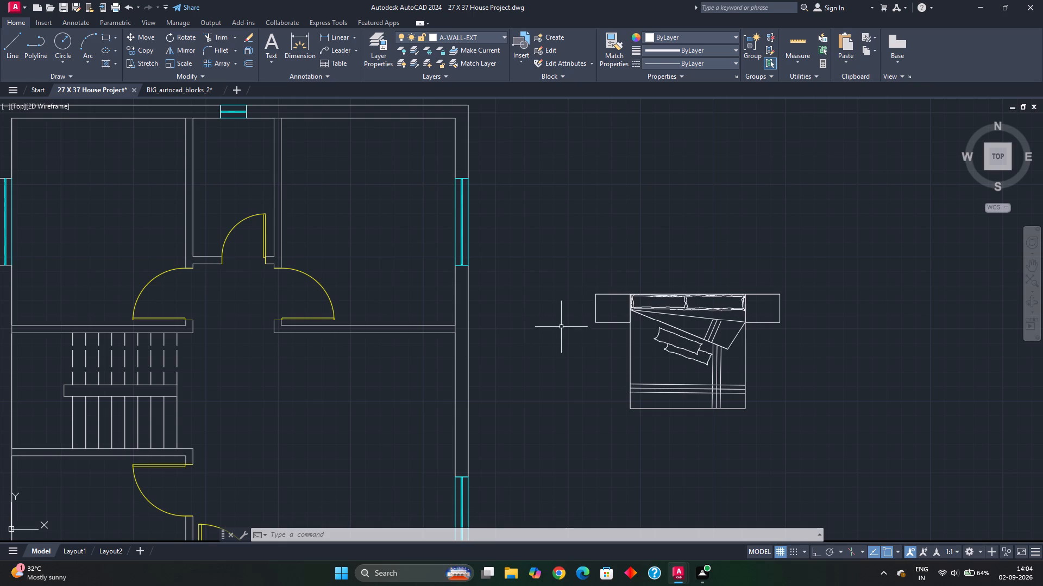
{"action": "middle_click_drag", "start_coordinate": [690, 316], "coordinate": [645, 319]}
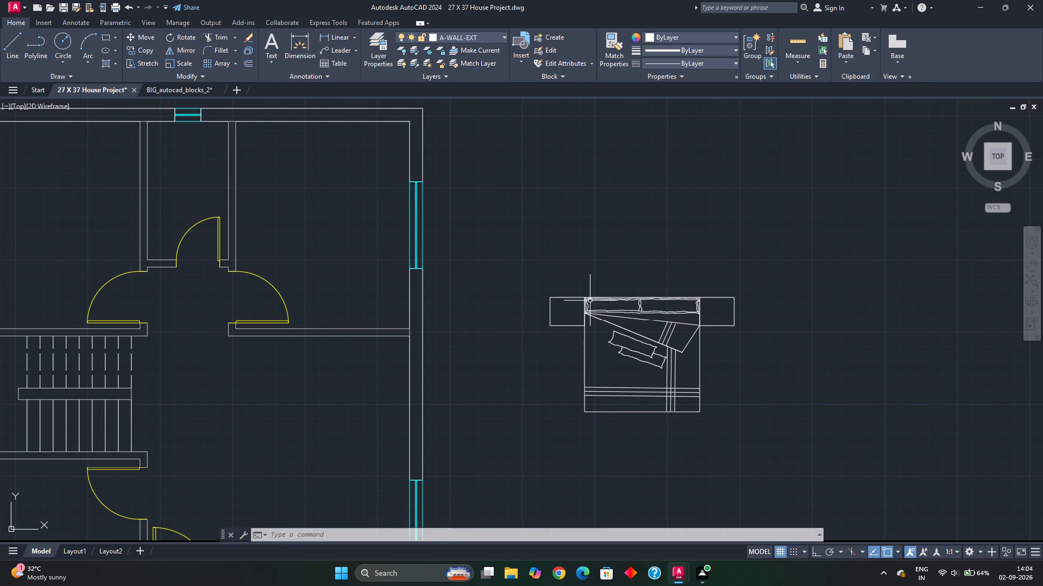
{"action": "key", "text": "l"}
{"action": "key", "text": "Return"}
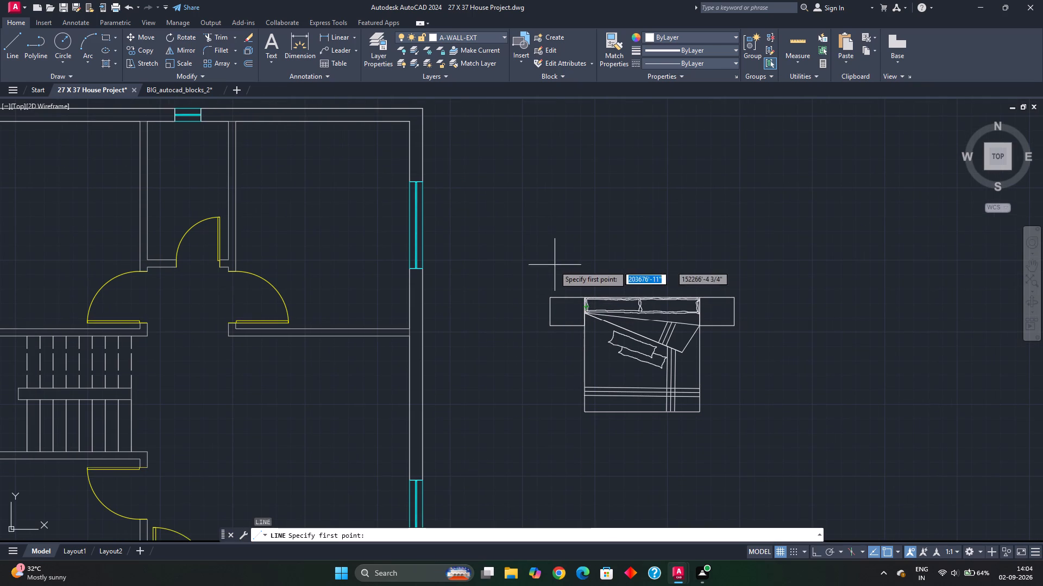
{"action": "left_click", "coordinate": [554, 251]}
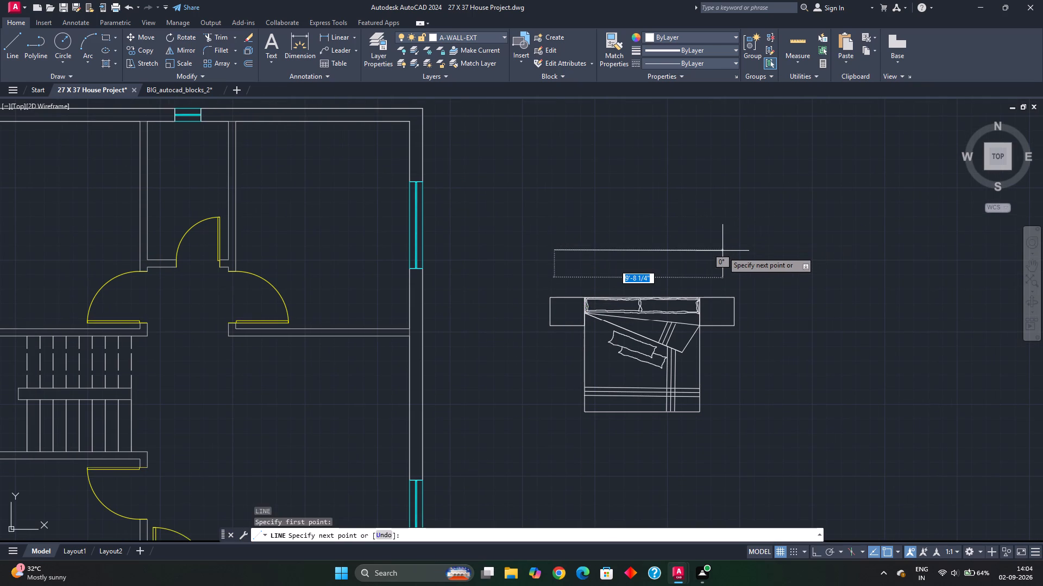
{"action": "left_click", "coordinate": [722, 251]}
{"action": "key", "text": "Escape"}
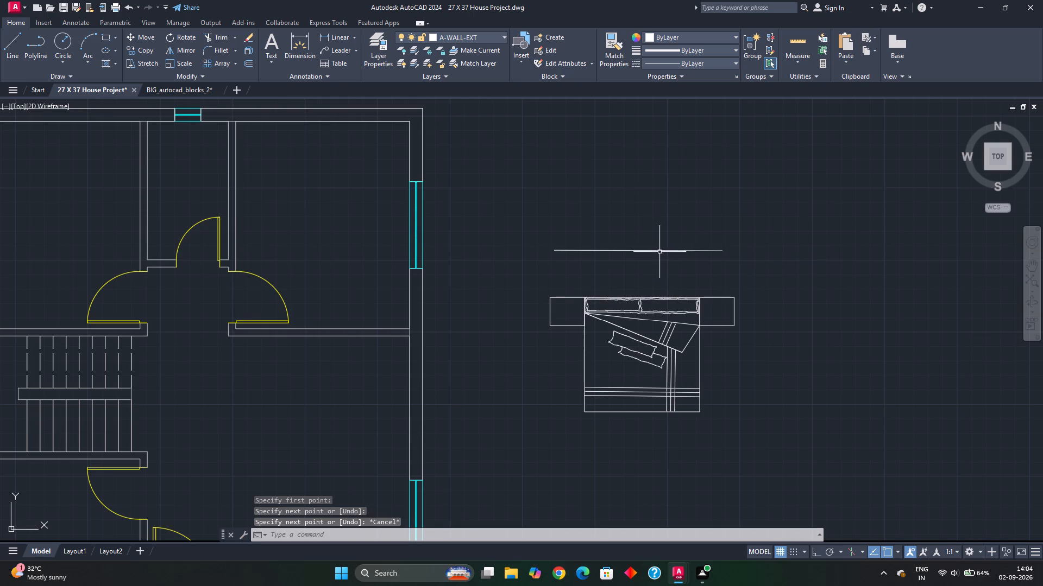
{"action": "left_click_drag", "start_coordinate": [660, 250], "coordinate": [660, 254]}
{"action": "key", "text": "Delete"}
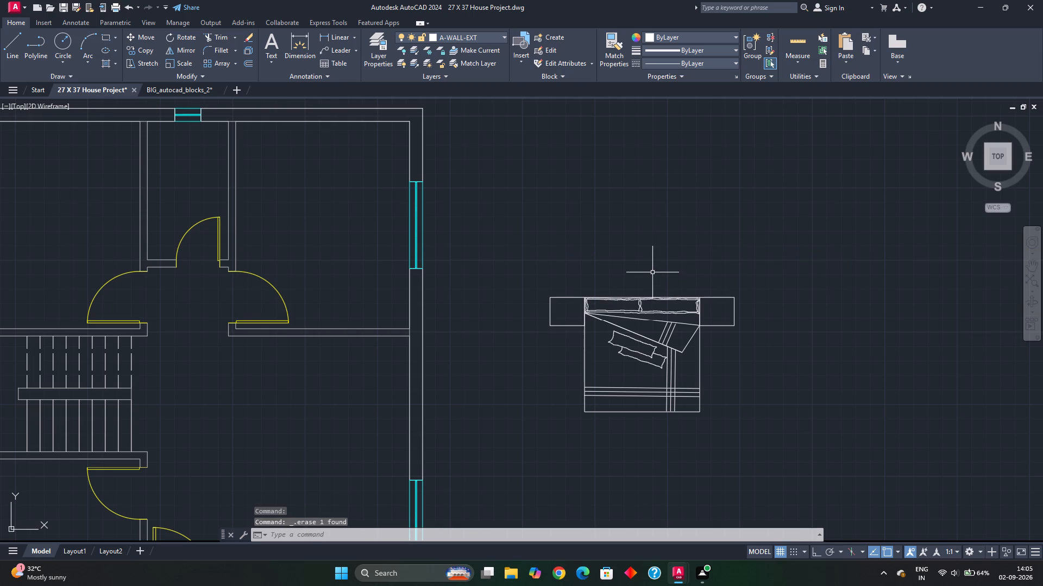
Draw a 7' horizontal reference line above the pasted bed with Ortho on.
{"action": "key", "text": "l"}
{"action": "key", "text": "Return"}
{"action": "left_click", "coordinate": [564, 239]}
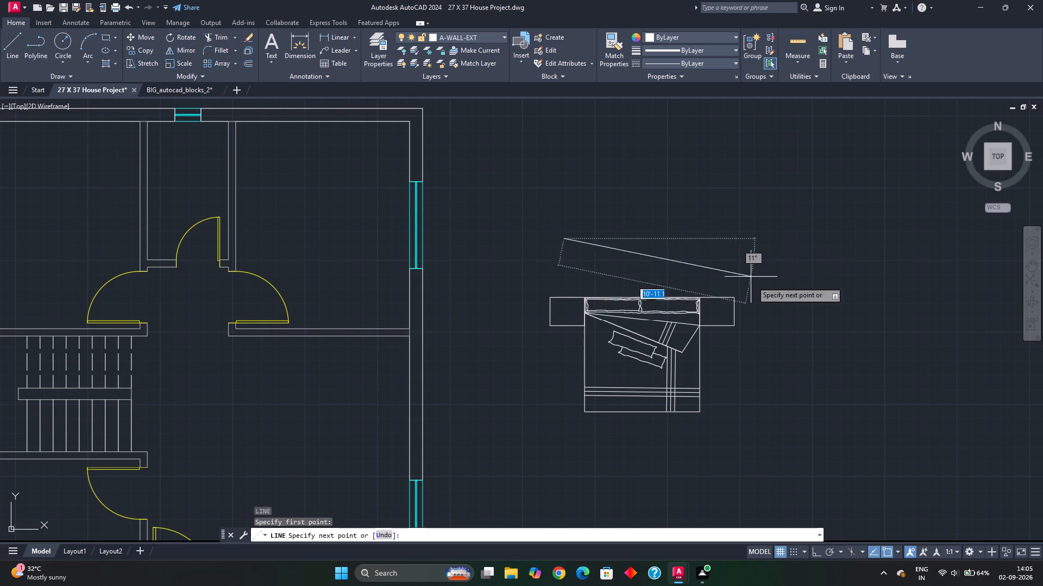
{"action": "left_click", "coordinate": [818, 552]}
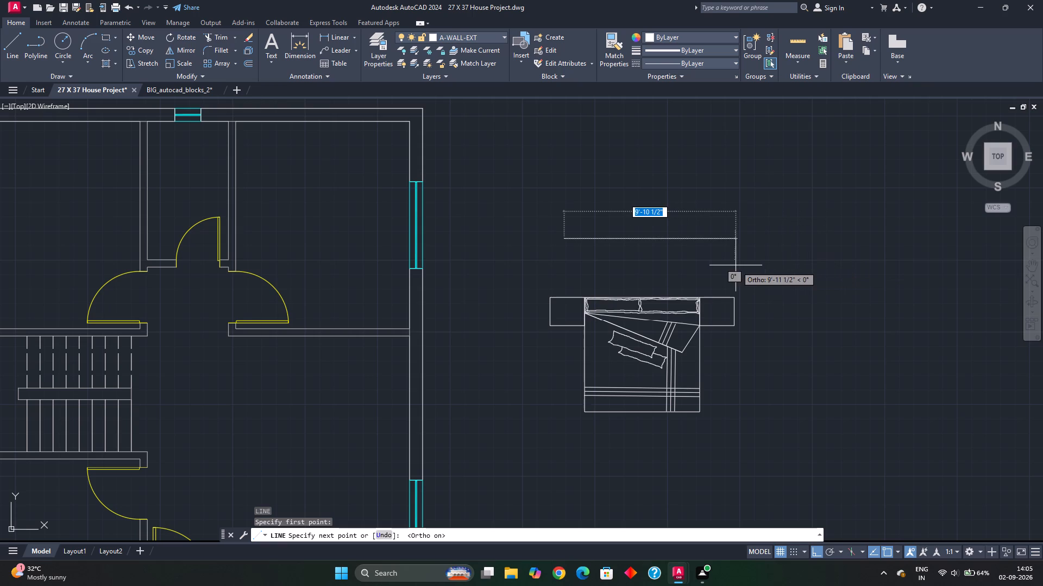
{"action": "type", "text": "7'"}
{"action": "key", "text": "Return"}
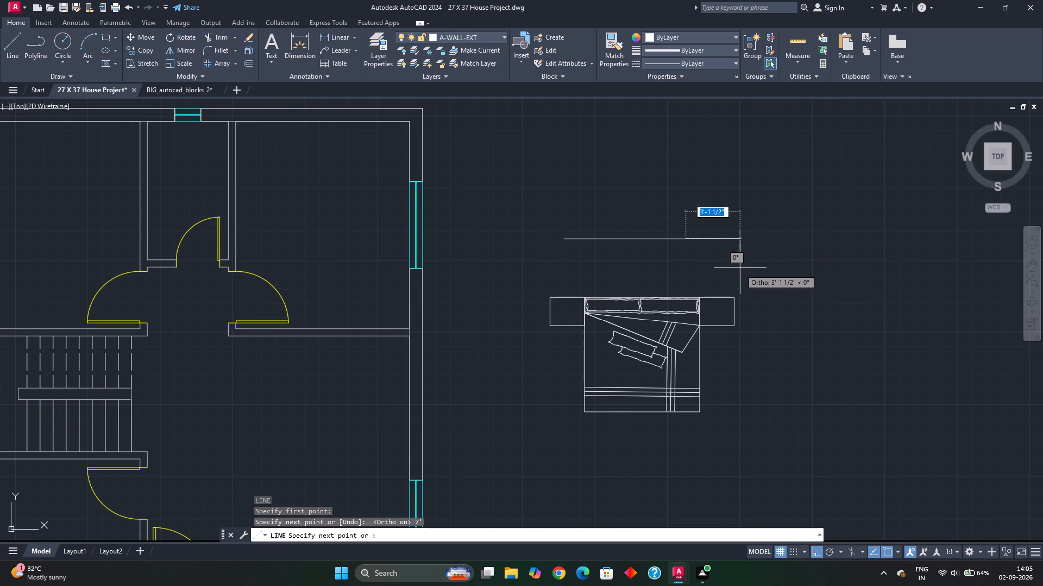
{"action": "key", "text": "Escape"}
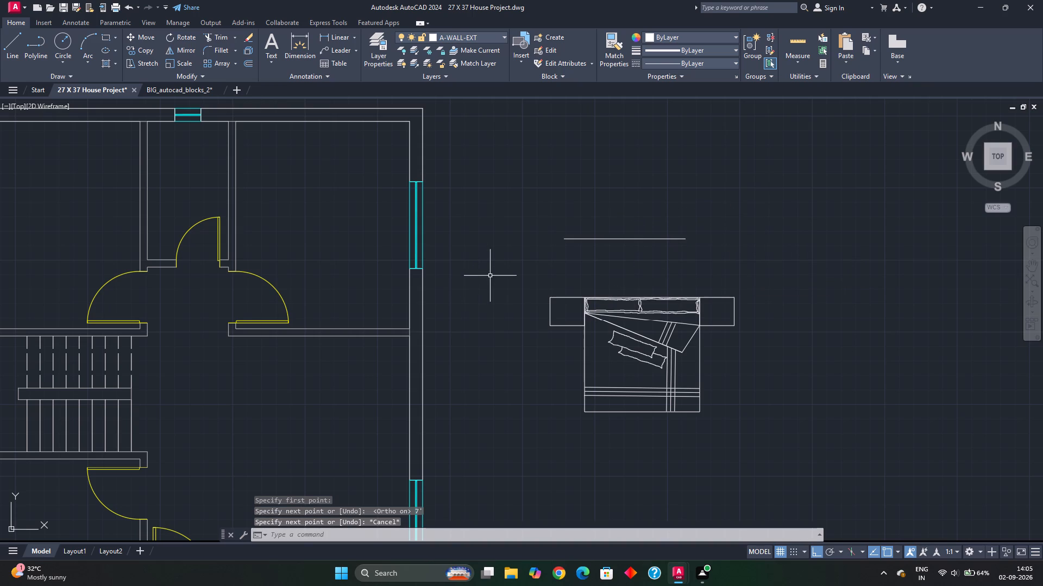
Scale the pasted bed by reference so its overall width including both bedside tables matches the 7' line.
{"action": "left_click", "coordinate": [517, 271]}
{"action": "left_click", "coordinate": [766, 440]}
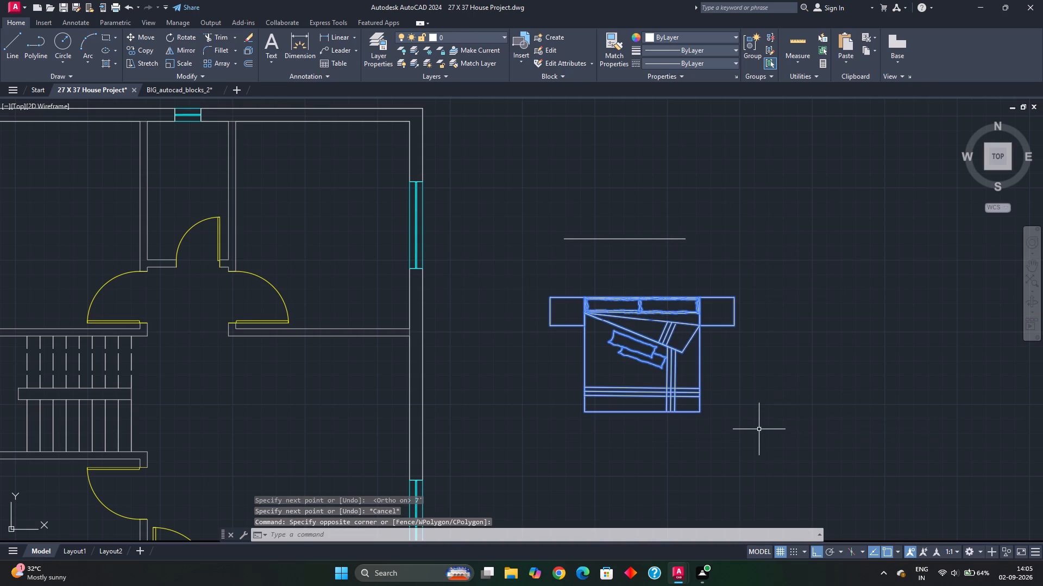
{"action": "key", "text": "s"}
{"action": "key", "text": "c"}
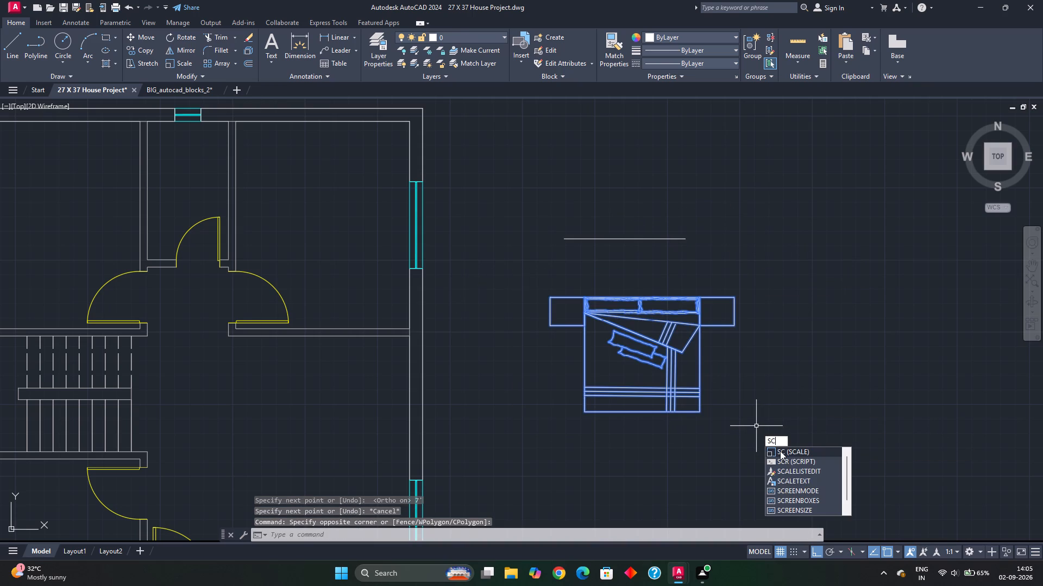
{"action": "left_click", "coordinate": [780, 451]}
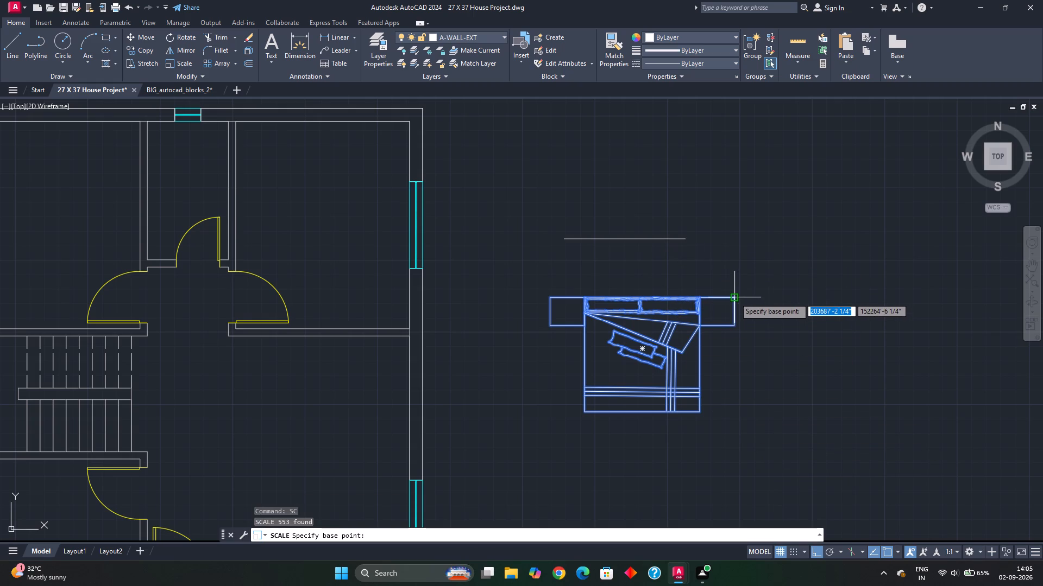
{"action": "left_click", "coordinate": [687, 240]}
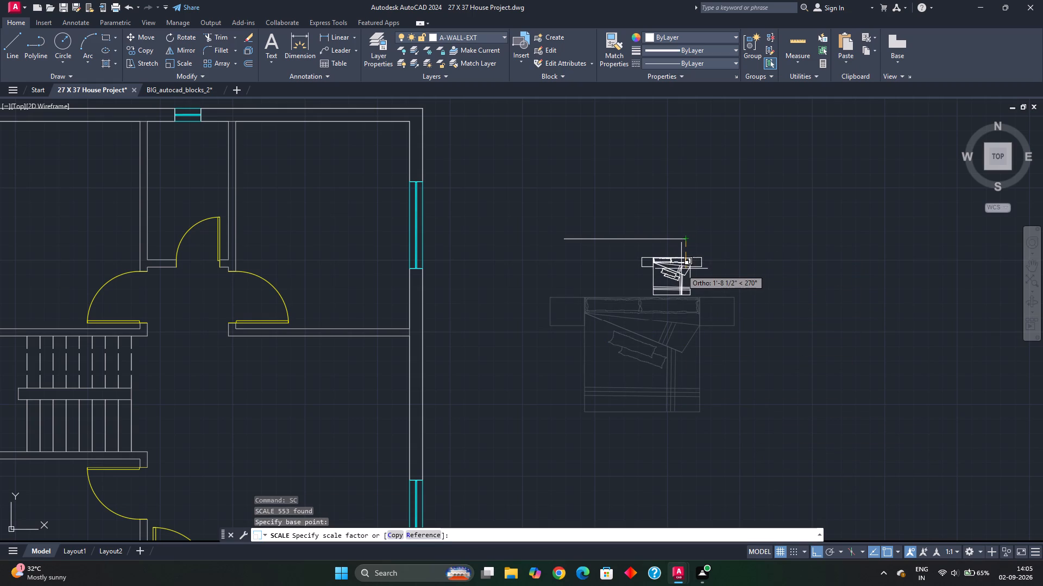
{"action": "type", "text": "r"}
{"action": "key", "text": "space"}
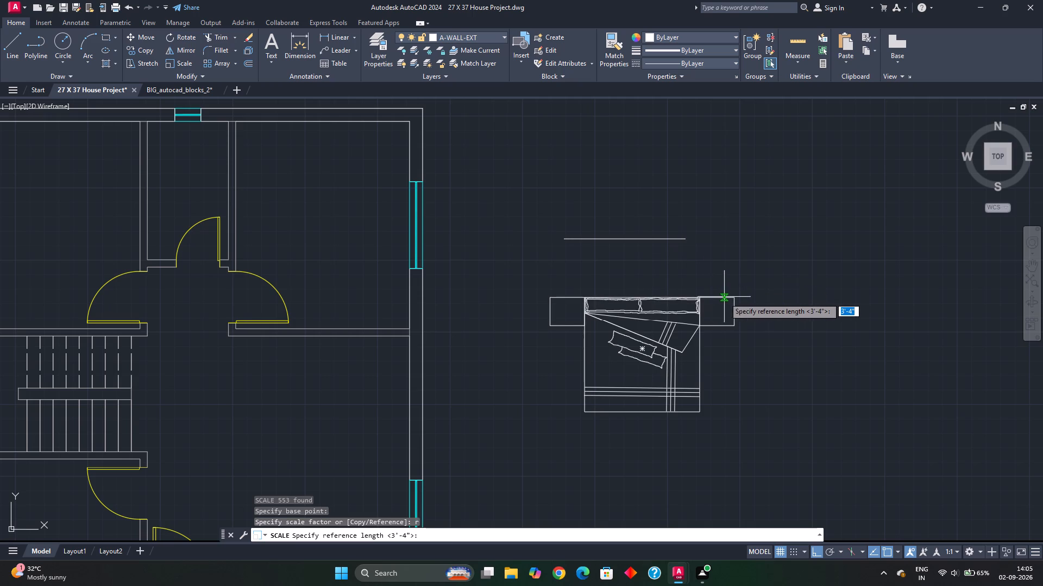
{"action": "left_click", "coordinate": [732, 301]}
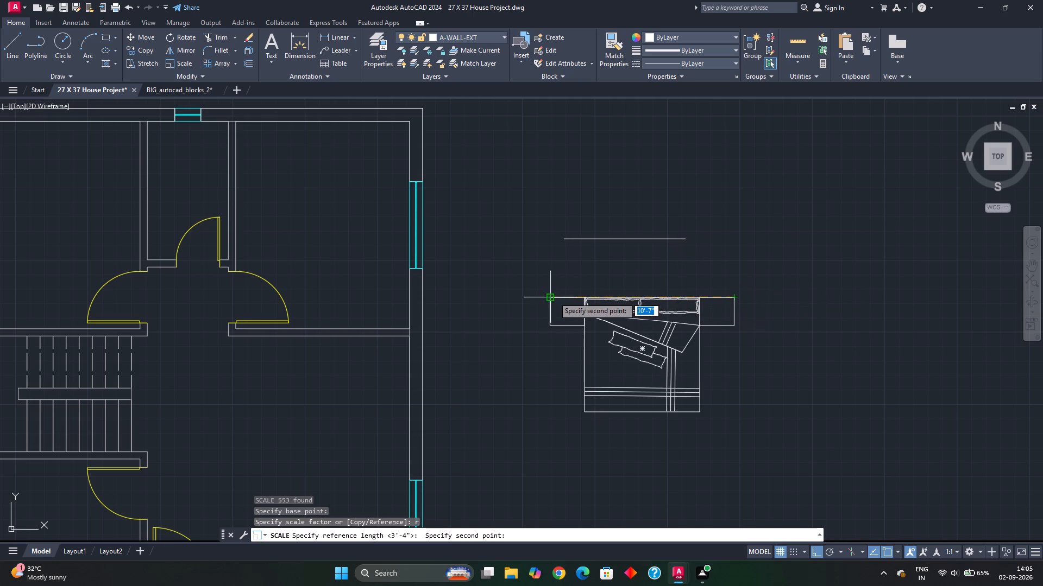
{"action": "left_click", "coordinate": [553, 297]}
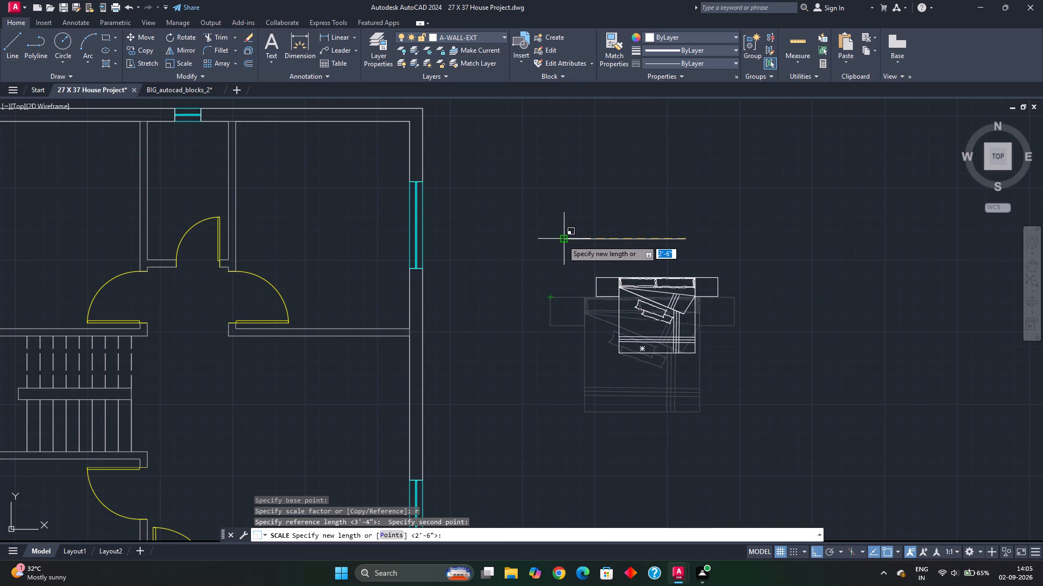
{"action": "left_click", "coordinate": [562, 239]}
{"action": "key", "text": "Escape"}
{"action": "key", "text": "Escape"}
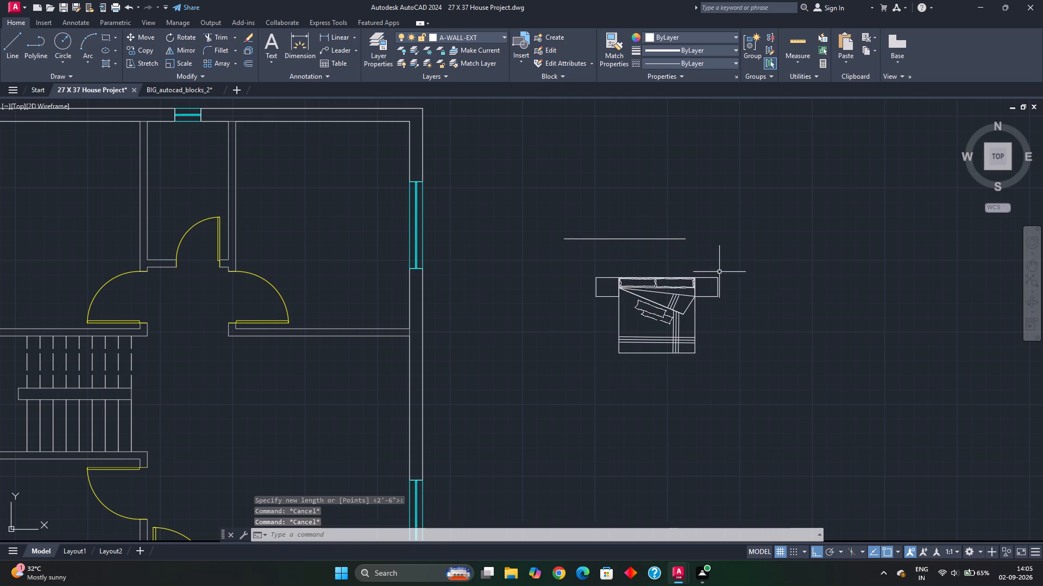
Copy the scaled bed by its top-right corner to the upper-right bedroom's inner top-right wall corner, with Ortho off.
{"action": "left_click", "coordinate": [571, 266]}
{"action": "left_click", "coordinate": [737, 370]}
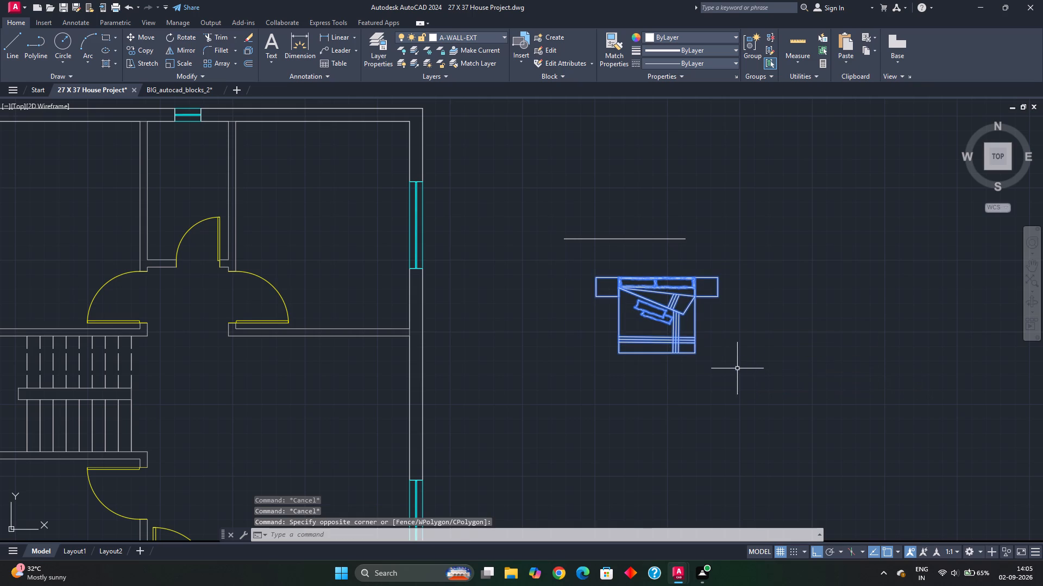
{"action": "key", "text": "c"}
{"action": "key", "text": "o"}
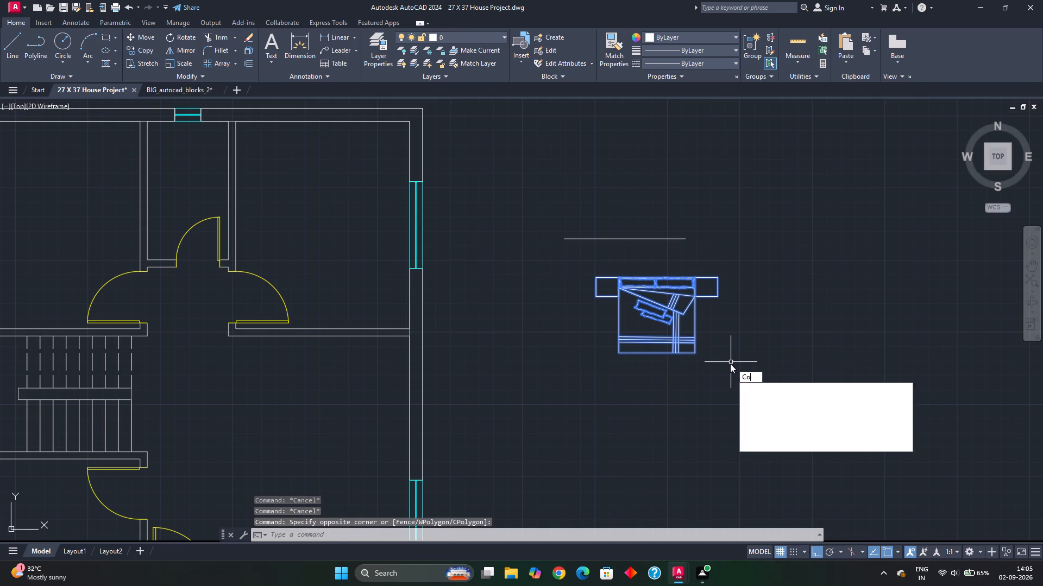
{"action": "key", "text": "Return"}
{"action": "left_click", "coordinate": [718, 281]}
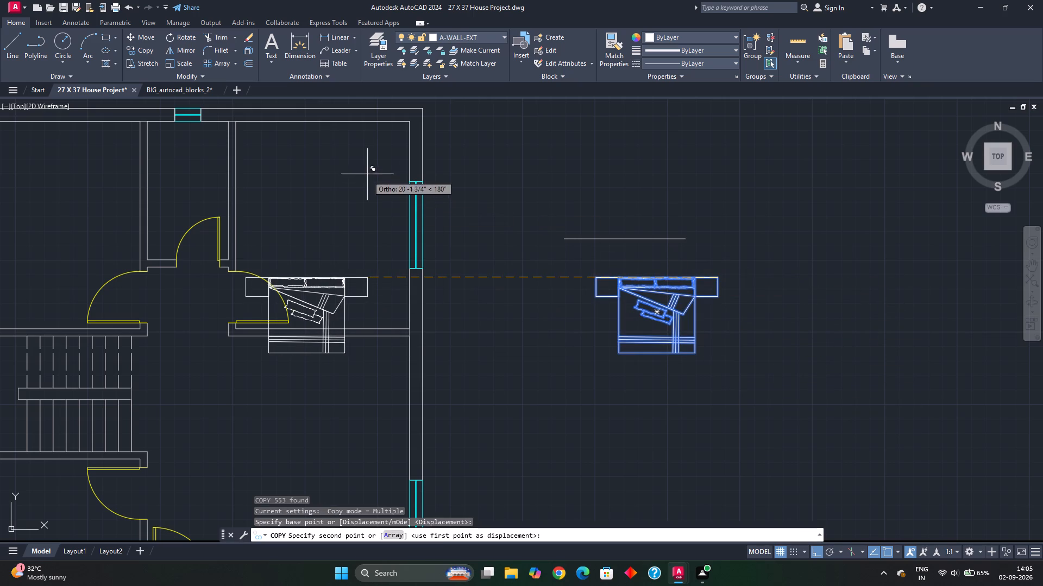
{"action": "left_click", "coordinate": [816, 553]}
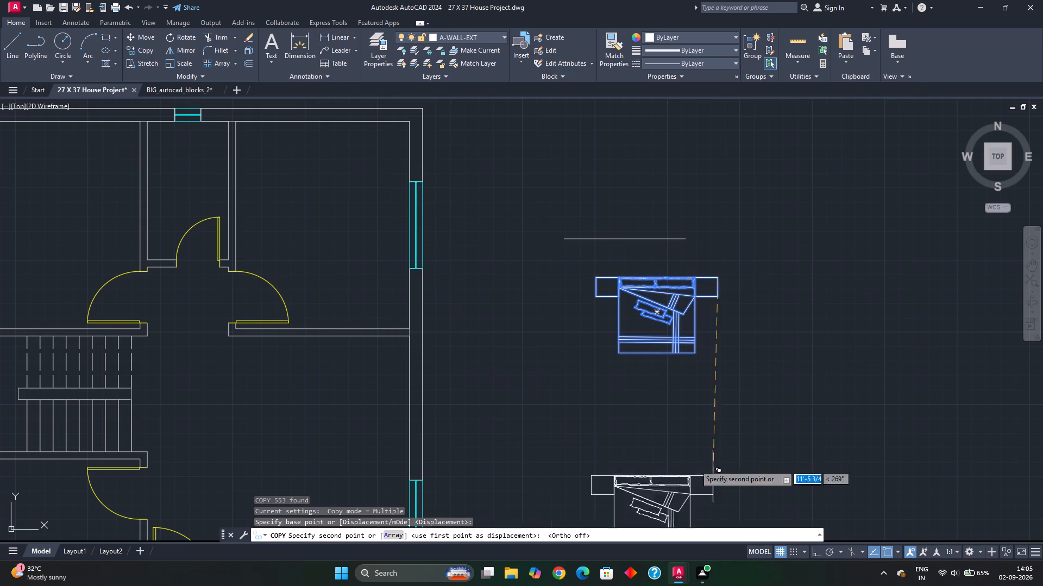
{"action": "middle_click_drag", "start_coordinate": [391, 135], "coordinate": [418, 211]}
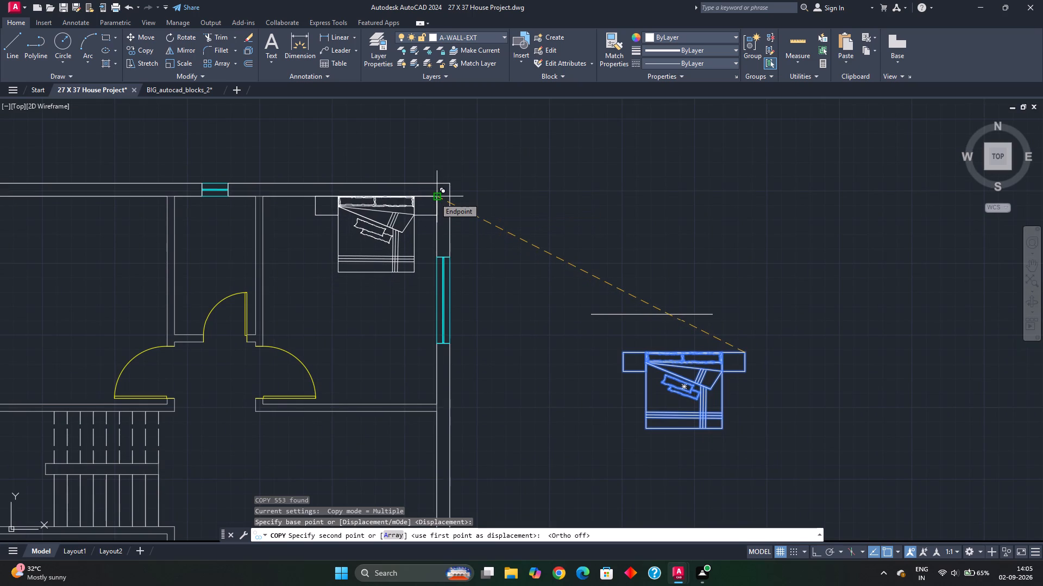
{"action": "left_click", "coordinate": [435, 198]}
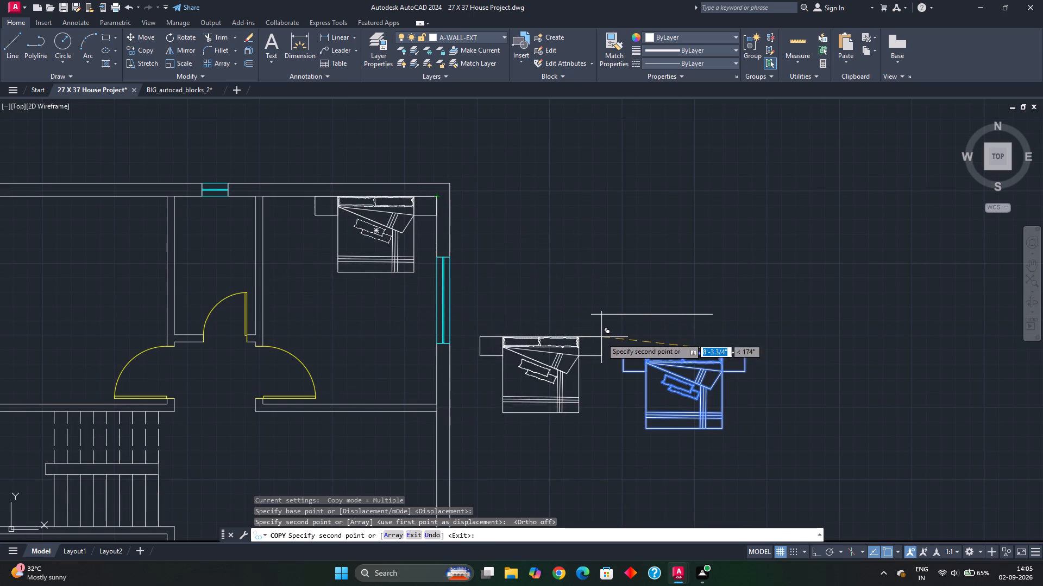
{"action": "key", "text": "Escape"}
{"action": "scroll", "coordinate": [640, 309], "scroll_direction": "down", "scroll_amount": 2}
{"action": "middle_click_drag", "start_coordinate": [640, 309], "coordinate": [618, 262]}
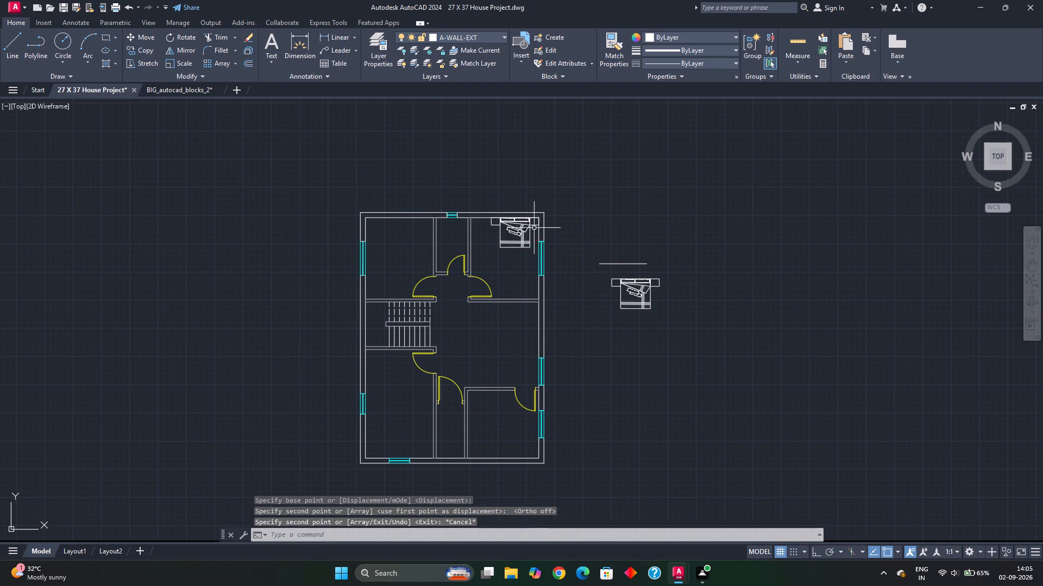
Undo the bed copy in the upper-right bedroom and the reference scaling of the pasted bed outside the plan.
{"action": "scroll", "coordinate": [530, 226], "scroll_direction": "up", "scroll_amount": 1}
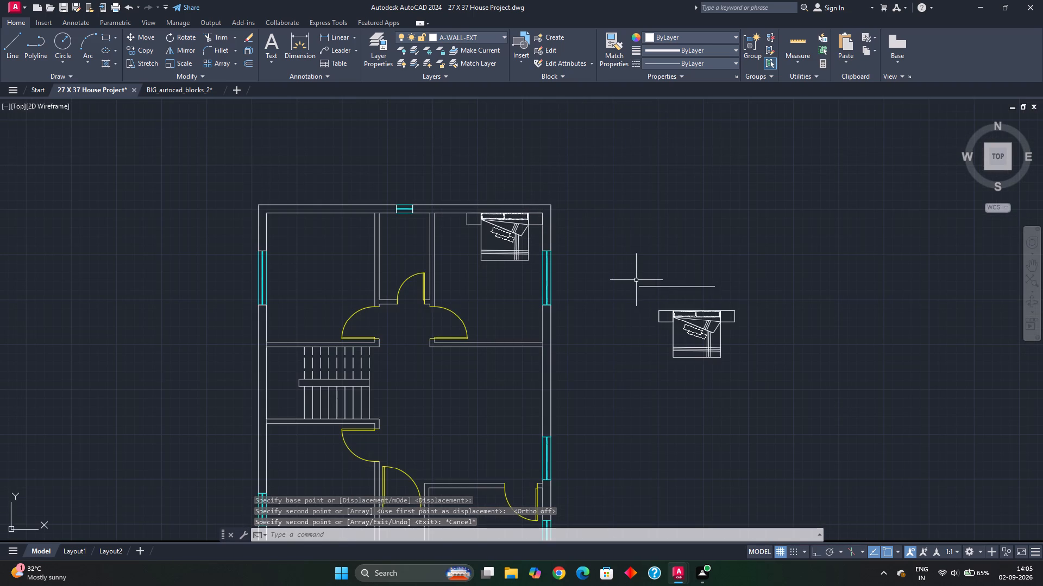
{"action": "middle_click_drag", "start_coordinate": [544, 256], "coordinate": [530, 201]}
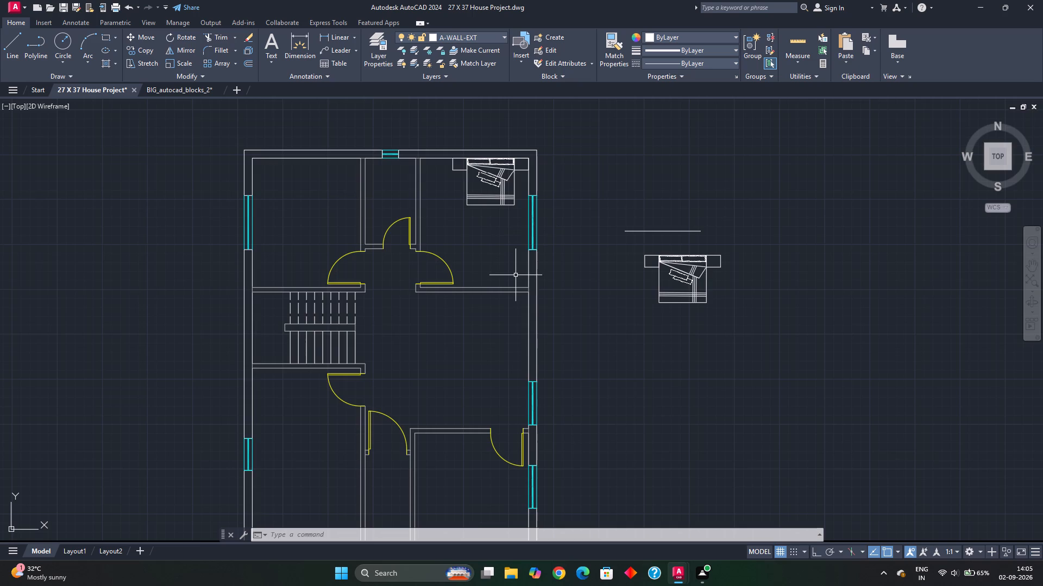
{"action": "key", "text": "ctrl+z"}
{"action": "key", "text": "ctrl+z"}
{"action": "middle_click_drag", "start_coordinate": [586, 321], "coordinate": [546, 266]}
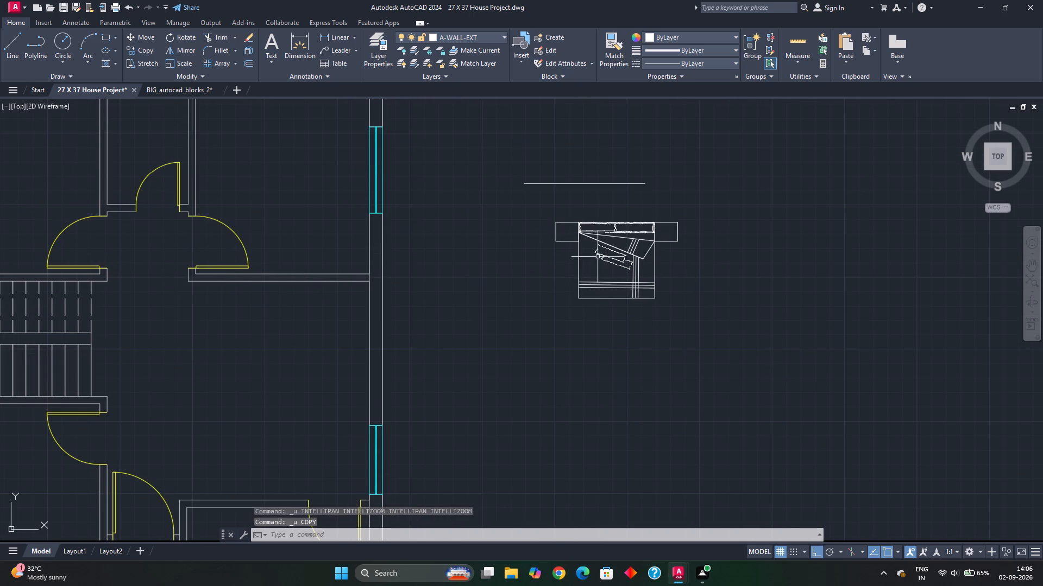
{"action": "scroll", "coordinate": [574, 311], "scroll_direction": "down", "scroll_amount": 1}
{"action": "middle_click_drag", "start_coordinate": [574, 311], "coordinate": [559, 293]}
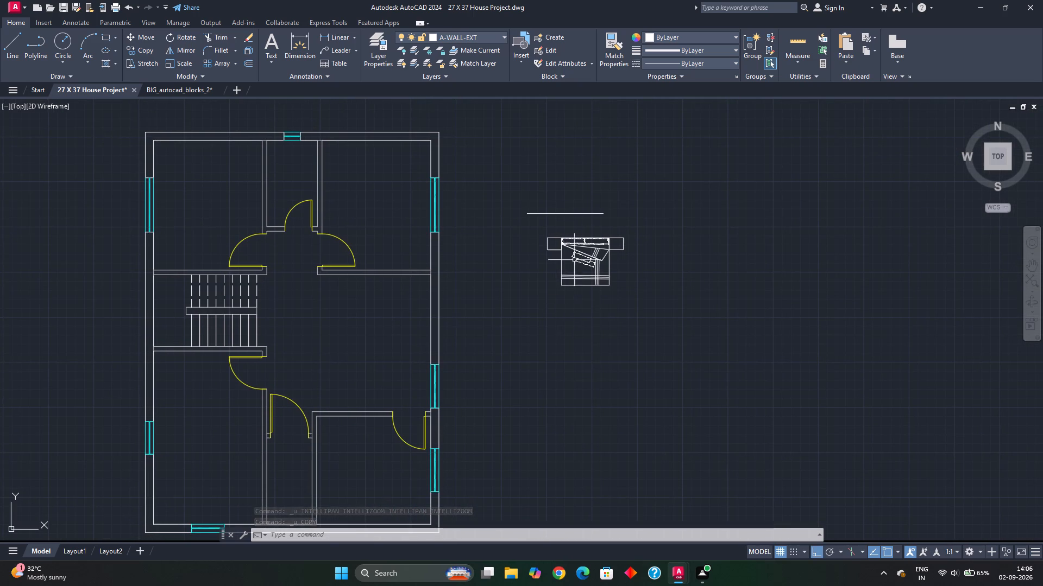
{"action": "scroll", "coordinate": [580, 228], "scroll_direction": "up", "scroll_amount": 1}
{"action": "key", "text": "ctrl+z"}
{"action": "key", "text": "ctrl+z"}
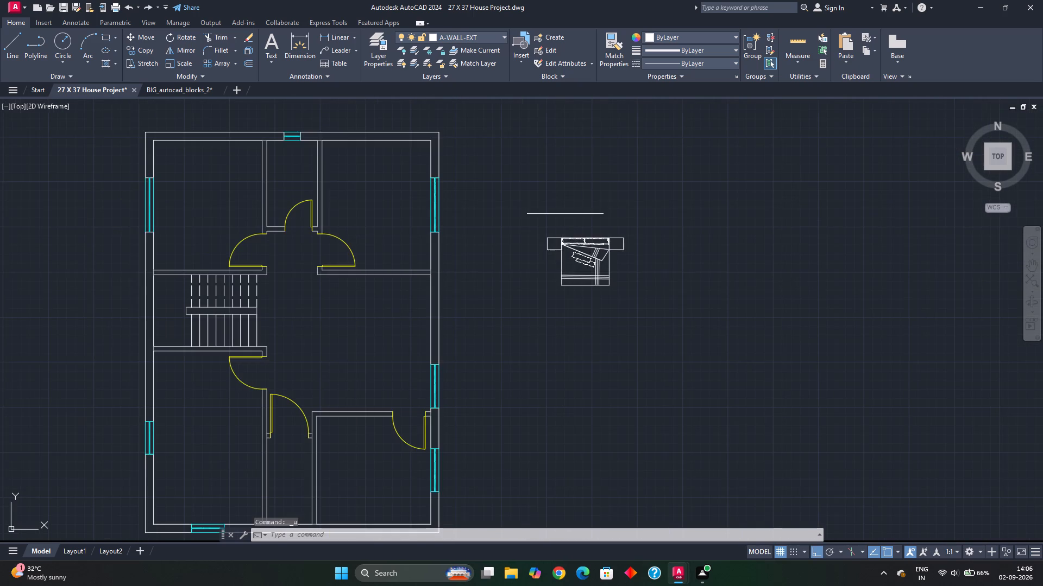
{"action": "key", "text": "ctrl+z"}
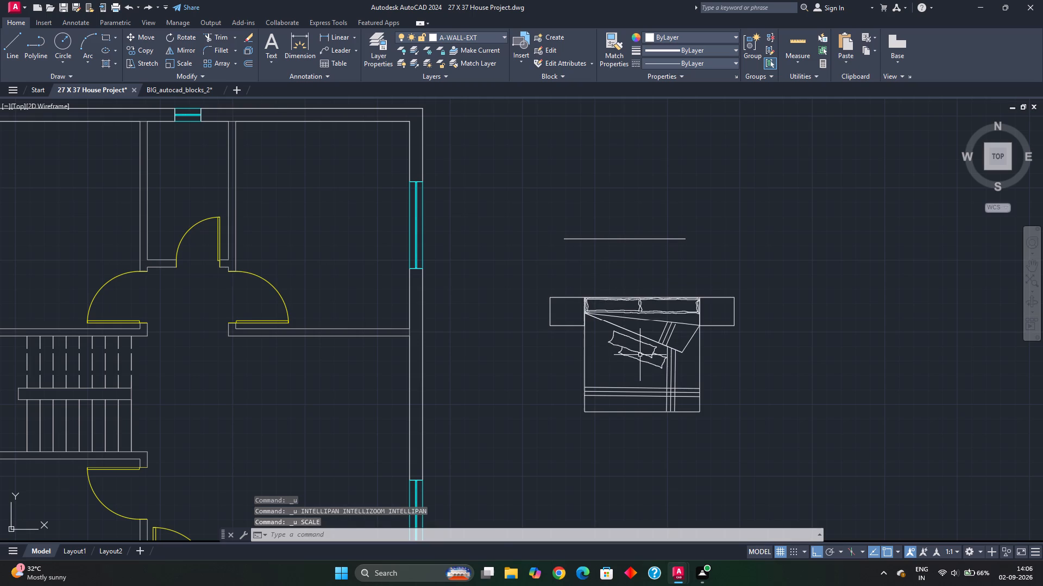
{"action": "scroll", "coordinate": [638, 357], "scroll_direction": "down", "scroll_amount": 1}
{"action": "middle_click", "coordinate": [631, 334]}
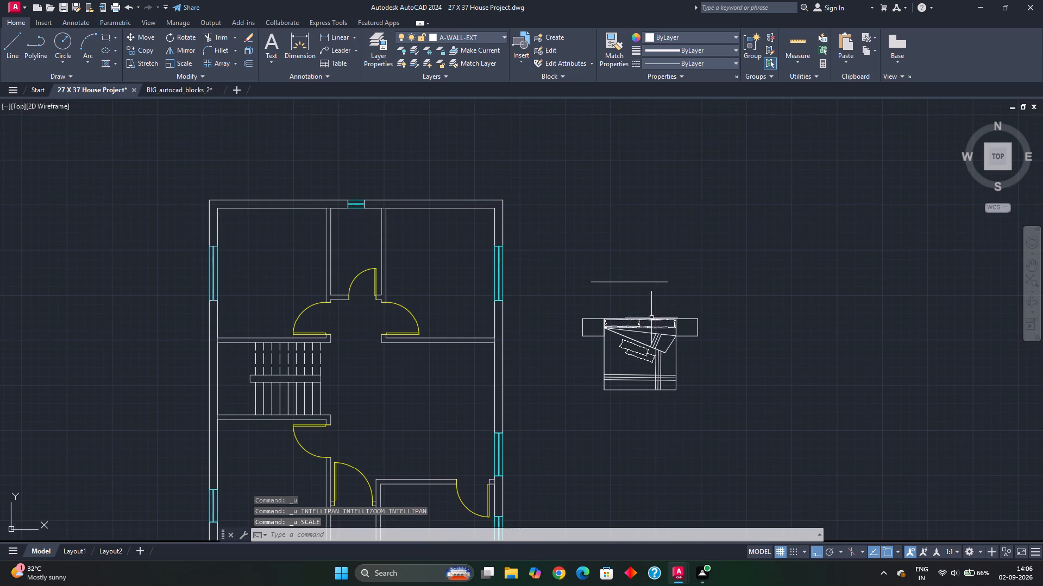
Switch to the BIG_autocad_blocks_2 drawing and look through its block categories, including beds, furniture, doors, dining tables and kitchens.
{"action": "left_click", "coordinate": [191, 90]}
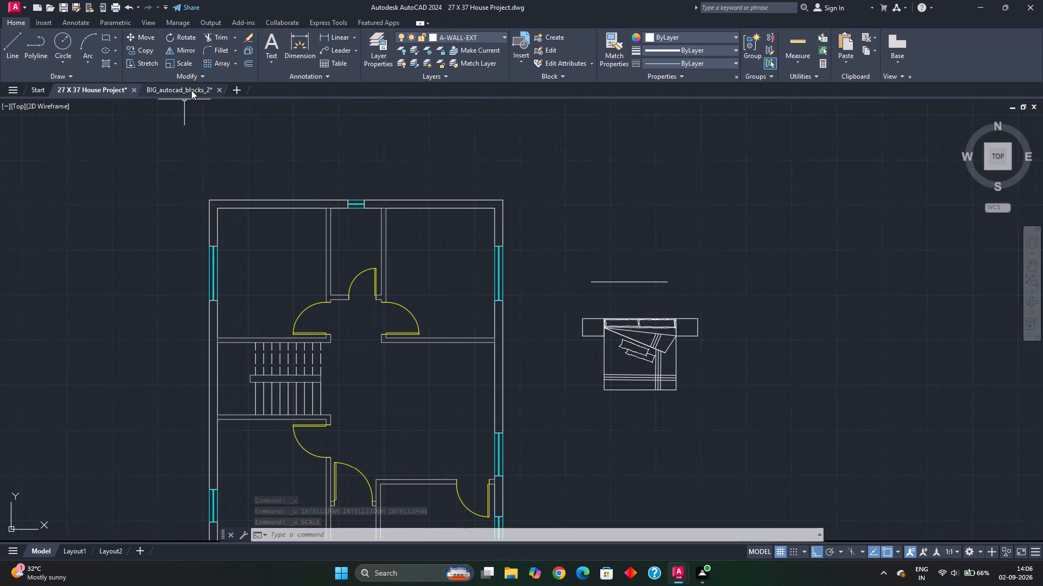
{"action": "scroll", "coordinate": [500, 332], "scroll_direction": "down", "scroll_amount": 3}
{"action": "middle_click_drag", "start_coordinate": [460, 266], "coordinate": [461, 384]}
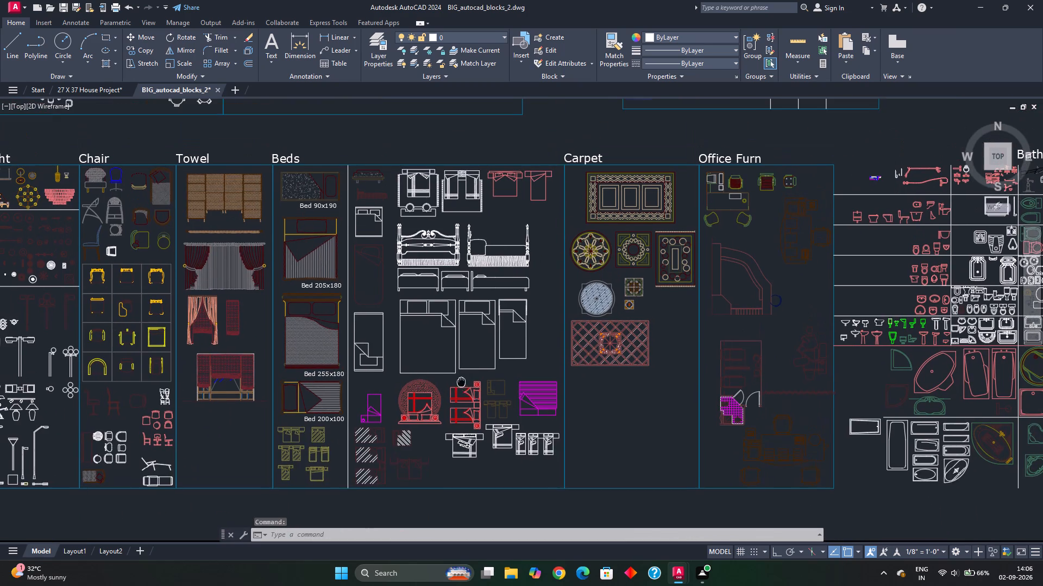
{"action": "middle_click_drag", "start_coordinate": [461, 384], "coordinate": [462, 385]}
{"action": "scroll", "coordinate": [442, 326], "scroll_direction": "up", "scroll_amount": 1}
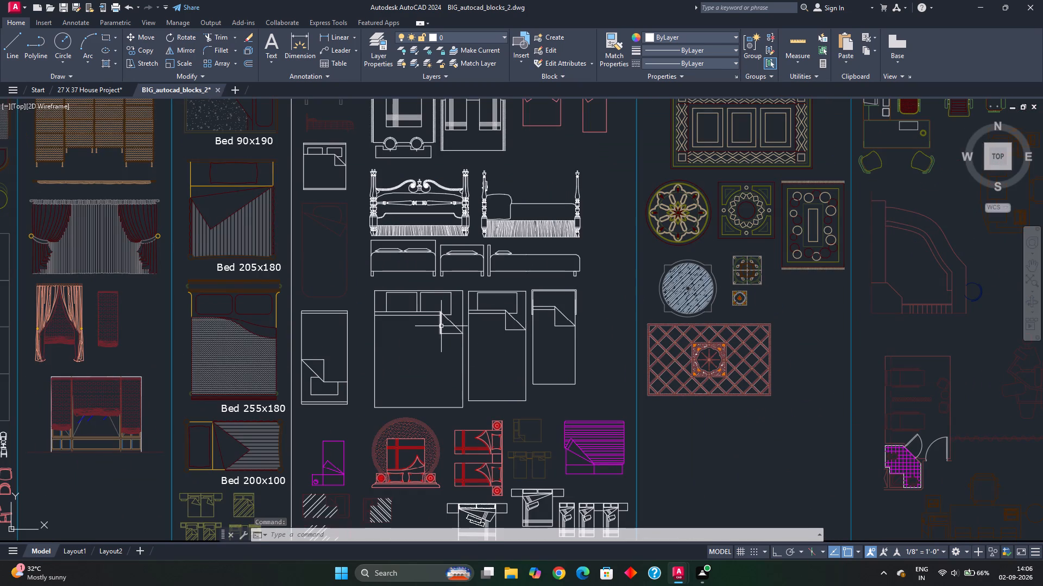
{"action": "scroll", "coordinate": [441, 327], "scroll_direction": "down", "scroll_amount": 1}
{"action": "middle_click_drag", "start_coordinate": [441, 327], "coordinate": [436, 371]}
{"action": "middle_click_drag", "start_coordinate": [426, 286], "coordinate": [416, 319]}
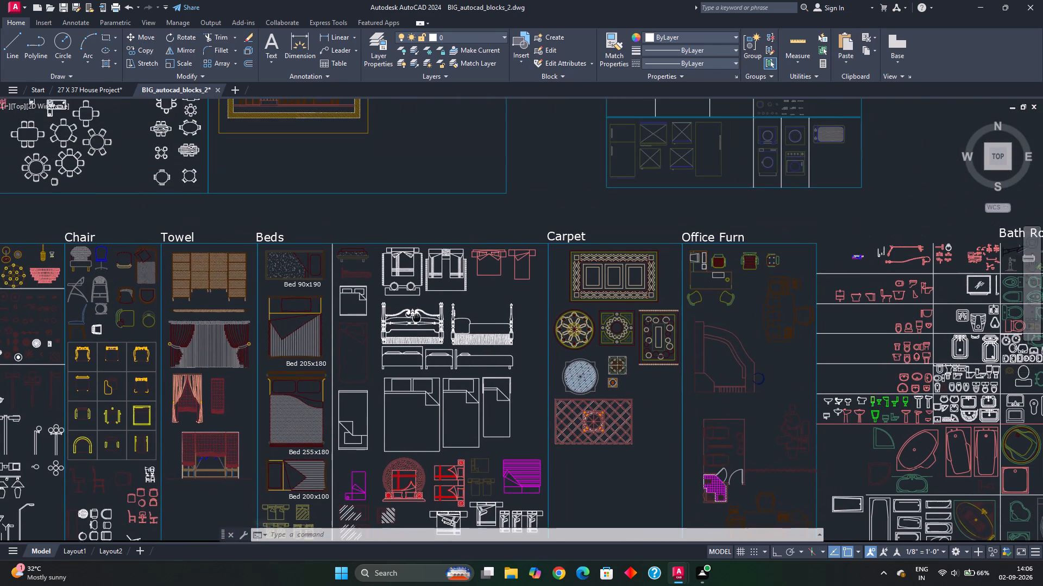
{"action": "middle_click_drag", "start_coordinate": [416, 319], "coordinate": [416, 320]}
{"action": "scroll", "coordinate": [431, 291], "scroll_direction": "up", "scroll_amount": 2}
{"action": "scroll", "coordinate": [408, 281], "scroll_direction": "down", "scroll_amount": 1}
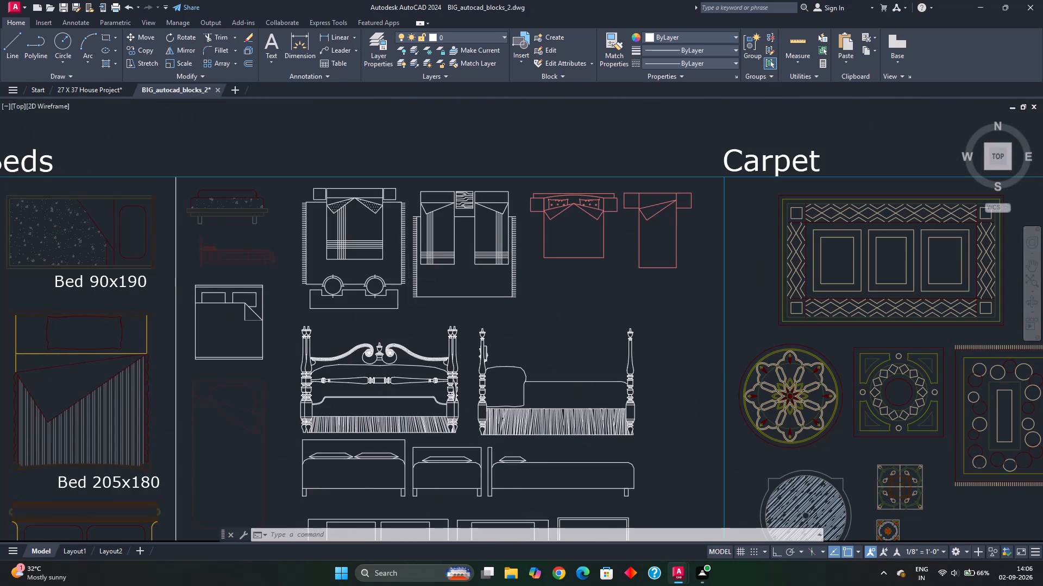
{"action": "middle_click_drag", "start_coordinate": [408, 281], "coordinate": [443, 390]}
{"action": "scroll", "coordinate": [442, 388], "scroll_direction": "down", "scroll_amount": 1}
{"action": "middle_click_drag", "start_coordinate": [444, 357], "coordinate": [446, 429]}
{"action": "scroll", "coordinate": [444, 359], "scroll_direction": "down", "scroll_amount": 1}
{"action": "middle_click", "coordinate": [407, 383]}
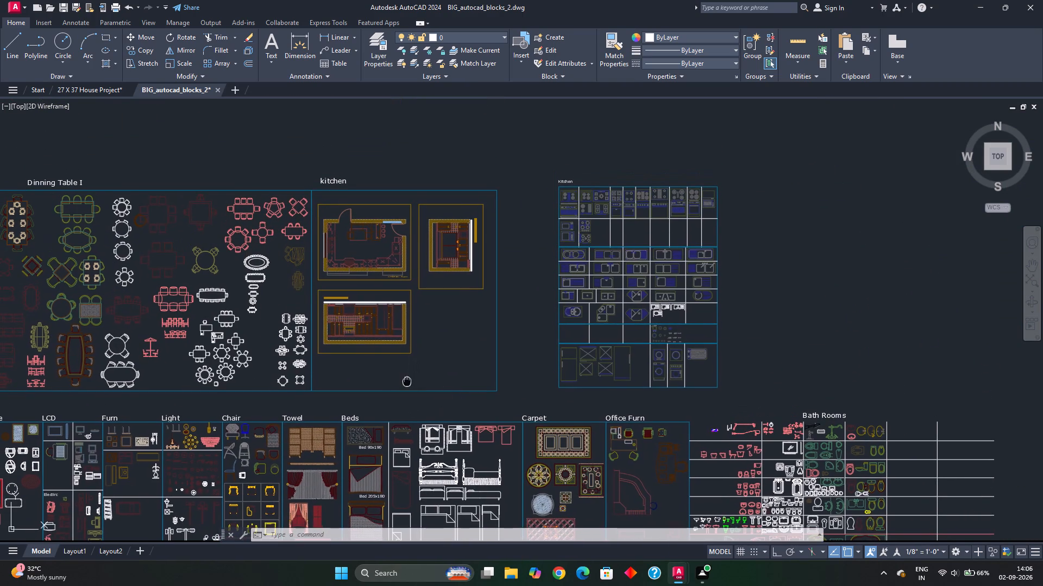
{"action": "middle_click_drag", "start_coordinate": [481, 413], "coordinate": [462, 308]}
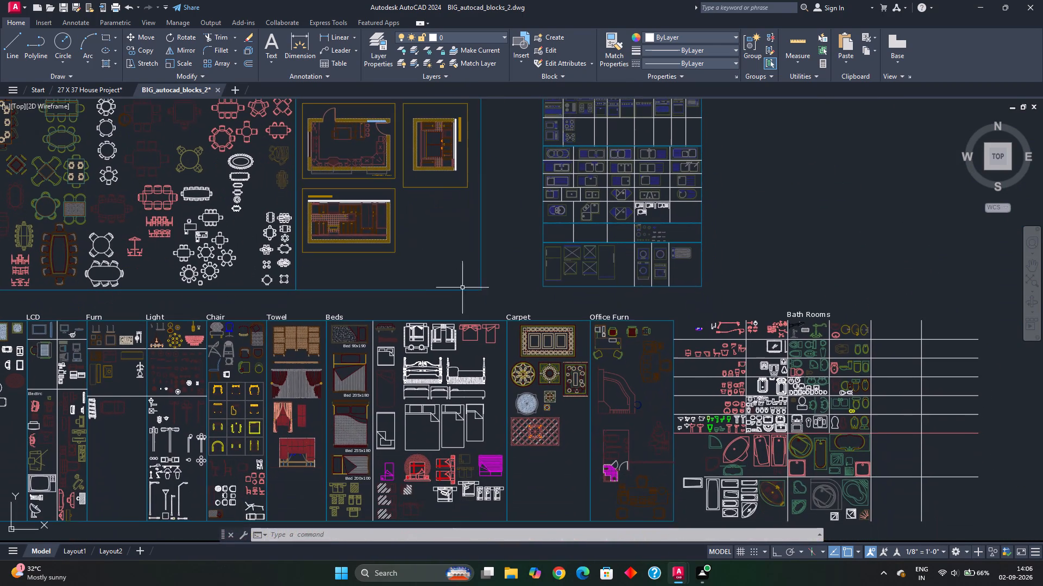
{"action": "middle_click_drag", "start_coordinate": [492, 383], "coordinate": [468, 283]}
{"action": "scroll", "coordinate": [512, 340], "scroll_direction": "down", "scroll_amount": 2}
{"action": "middle_click_drag", "start_coordinate": [506, 410], "coordinate": [504, 362]}
{"action": "scroll", "coordinate": [504, 362], "scroll_direction": "up", "scroll_amount": 2}
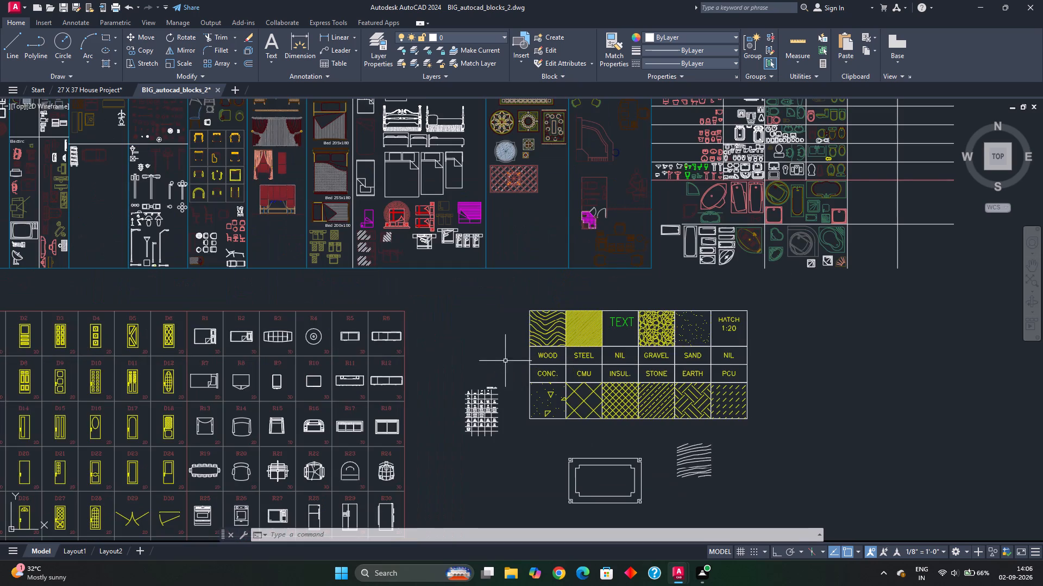
{"action": "middle_click_drag", "start_coordinate": [417, 442], "coordinate": [579, 315]}
{"action": "middle_click_drag", "start_coordinate": [323, 461], "coordinate": [566, 265]}
{"action": "scroll", "coordinate": [469, 386], "scroll_direction": "down", "scroll_amount": 2}
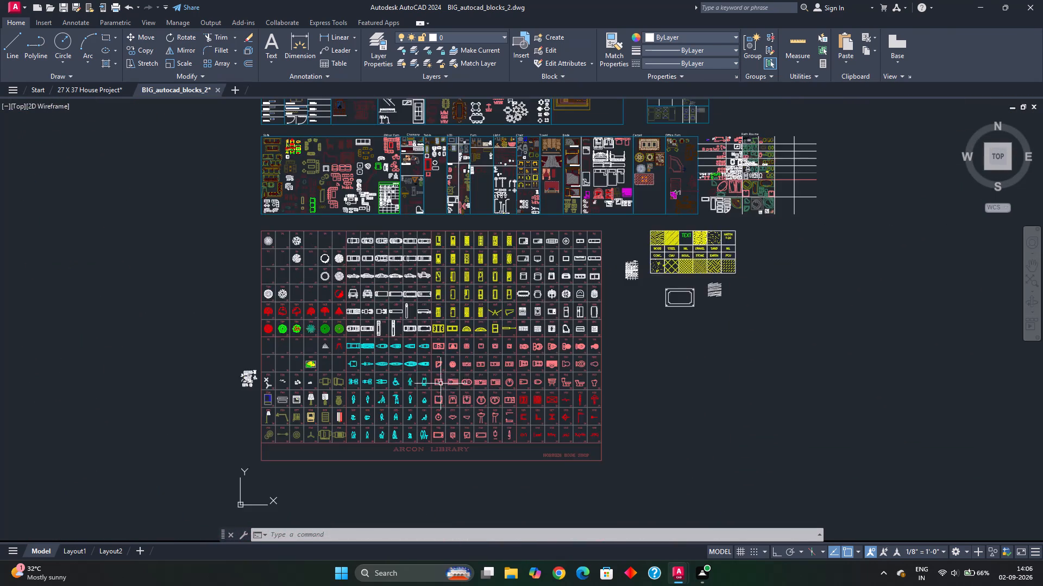
{"action": "middle_click_drag", "start_coordinate": [417, 340], "coordinate": [421, 428]}
{"action": "scroll", "coordinate": [321, 300], "scroll_direction": "up", "scroll_amount": 2}
{"action": "middle_click_drag", "start_coordinate": [362, 296], "coordinate": [248, 442]}
{"action": "middle_click_drag", "start_coordinate": [350, 299], "coordinate": [328, 358]}
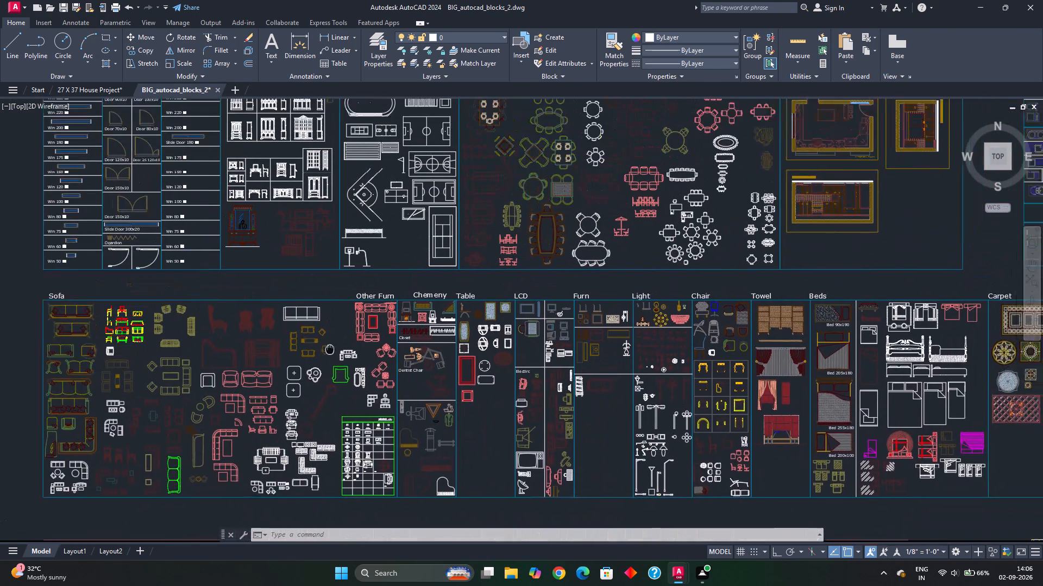
{"action": "middle_click_drag", "start_coordinate": [328, 358], "coordinate": [315, 406]}
{"action": "middle_click_drag", "start_coordinate": [351, 330], "coordinate": [359, 355]}
{"action": "scroll", "coordinate": [150, 261], "scroll_direction": "up", "scroll_amount": 1}
{"action": "middle_click_drag", "start_coordinate": [150, 261], "coordinate": [313, 336]}
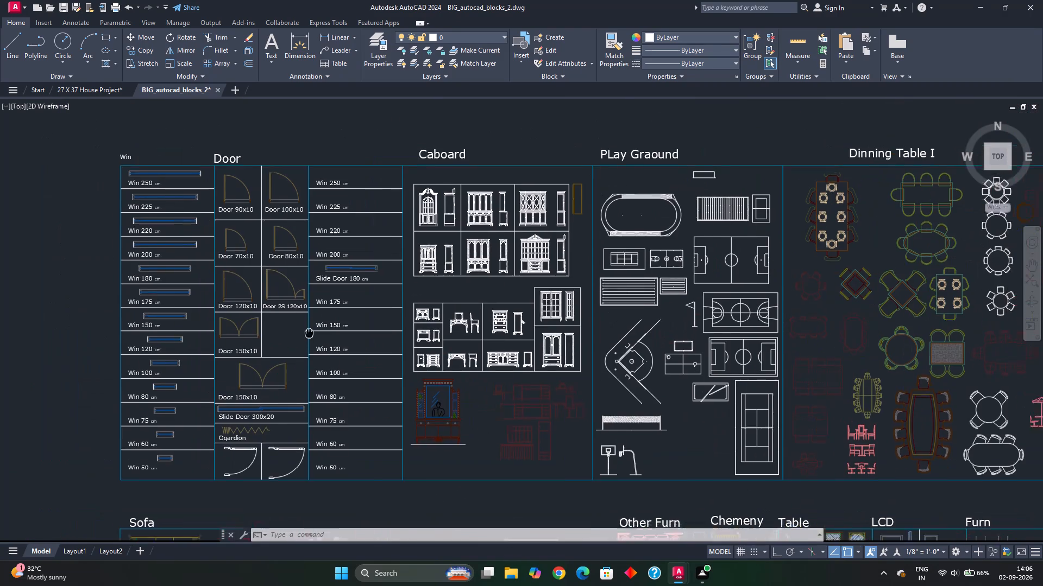
{"action": "middle_click_drag", "start_coordinate": [313, 336], "coordinate": [326, 339]}
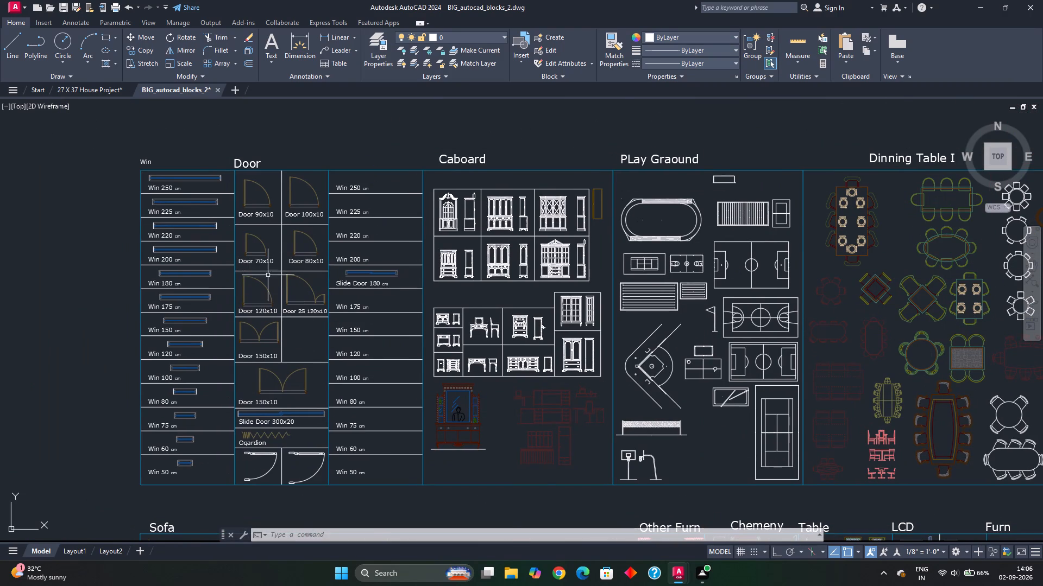
{"action": "scroll", "coordinate": [268, 274], "scroll_direction": "up", "scroll_amount": 2}
{"action": "scroll", "coordinate": [267, 275], "scroll_direction": "down", "scroll_amount": 3}
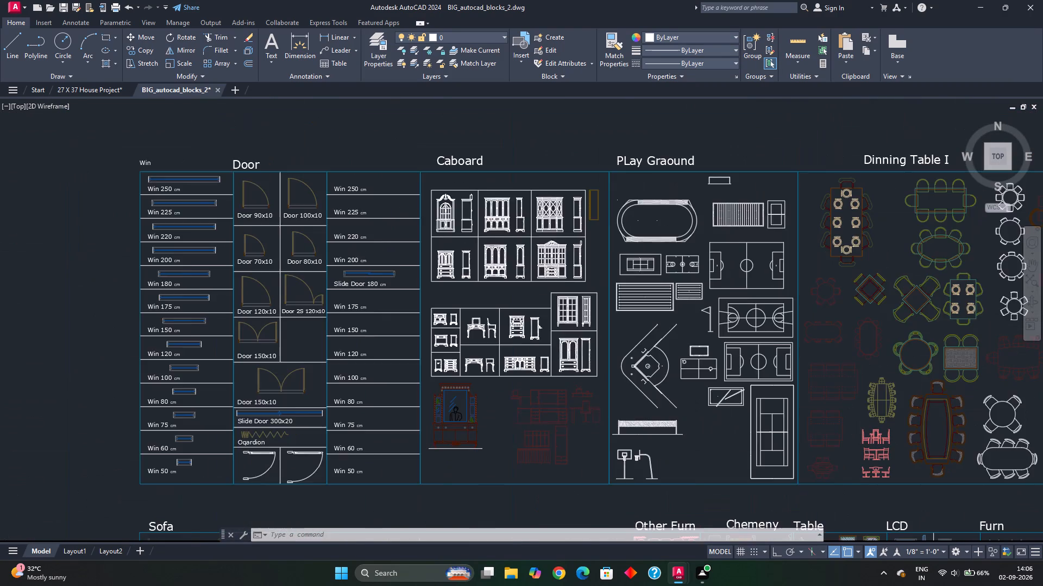
{"action": "scroll", "coordinate": [391, 234], "scroll_direction": "up", "scroll_amount": 2}
{"action": "scroll", "coordinate": [385, 252], "scroll_direction": "down", "scroll_amount": 2}
{"action": "middle_click_drag", "start_coordinate": [518, 278], "coordinate": [385, 300]}
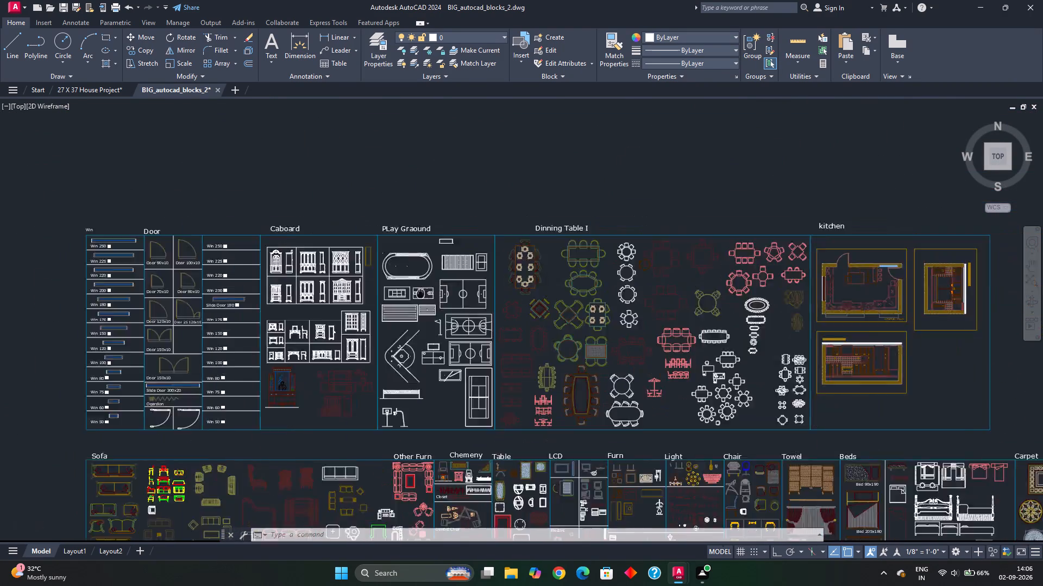
{"action": "middle_click_drag", "start_coordinate": [385, 300], "coordinate": [288, 317]}
{"action": "scroll", "coordinate": [328, 297], "scroll_direction": "up", "scroll_amount": 2}
{"action": "scroll", "coordinate": [338, 362], "scroll_direction": "down", "scroll_amount": 2}
{"action": "middle_click_drag", "start_coordinate": [317, 352], "coordinate": [300, 341]}
{"action": "scroll", "coordinate": [300, 341], "scroll_direction": "down", "scroll_amount": 1}
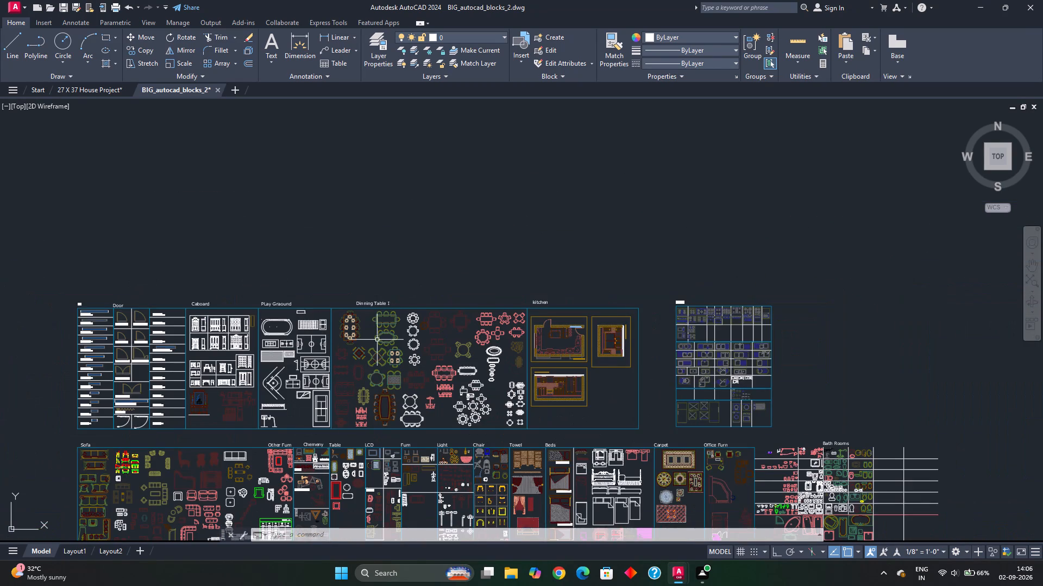
{"action": "middle_click_drag", "start_coordinate": [380, 341], "coordinate": [360, 273]}
{"action": "scroll", "coordinate": [498, 294], "scroll_direction": "up", "scroll_amount": 2}
{"action": "middle_click_drag", "start_coordinate": [469, 282], "coordinate": [187, 272]}
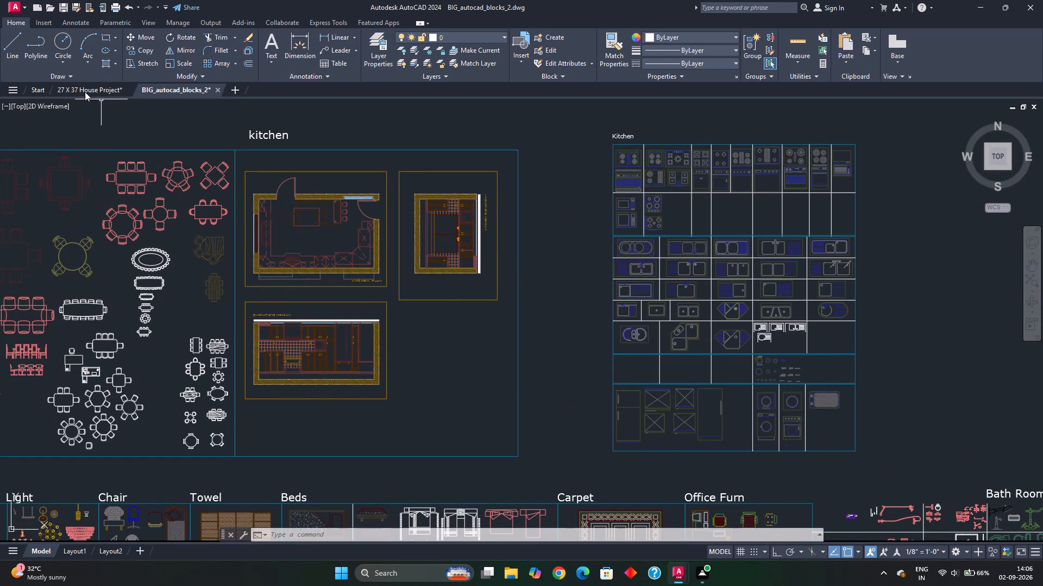
Open the AUTOCAD_Library drawing from the AutoCad Blocks folder, ignoring the missing SHX files and dismissing the AEC objects notice.
{"action": "left_click", "coordinate": [39, 90]}
{"action": "left_click", "coordinate": [68, 161]}
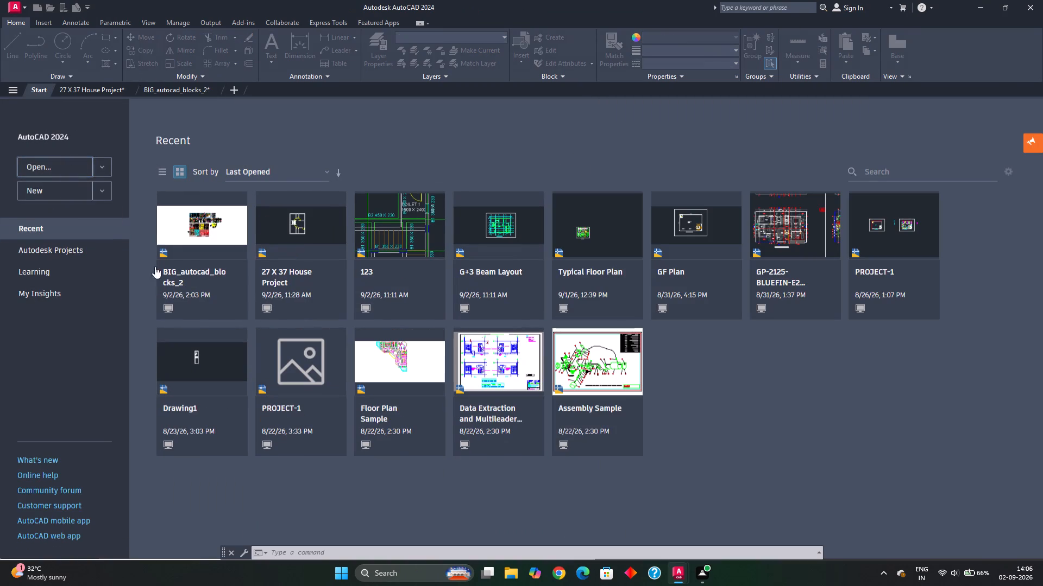
{"action": "left_click", "coordinate": [449, 211]}
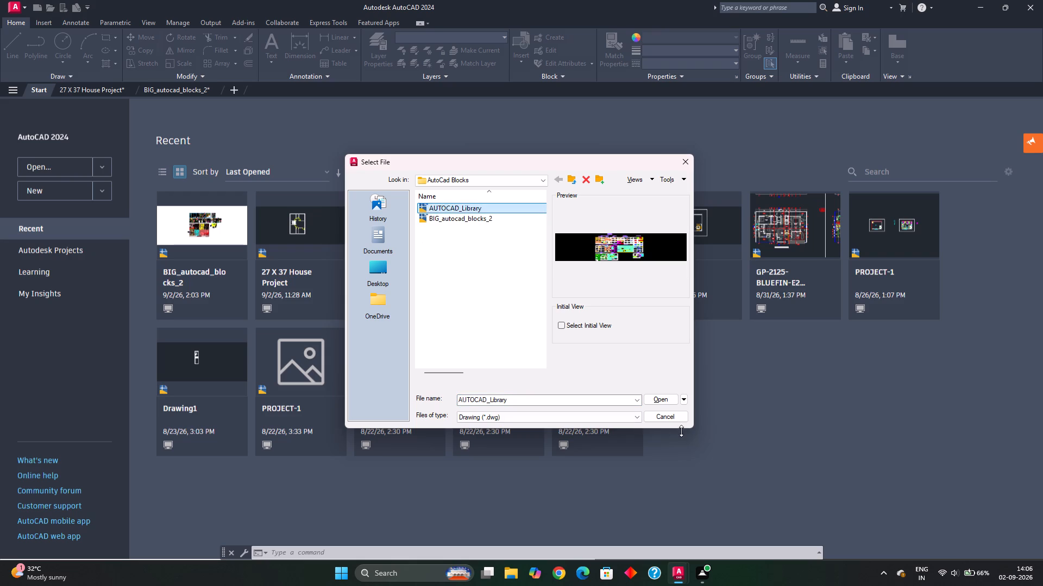
{"action": "left_click", "coordinate": [650, 400]}
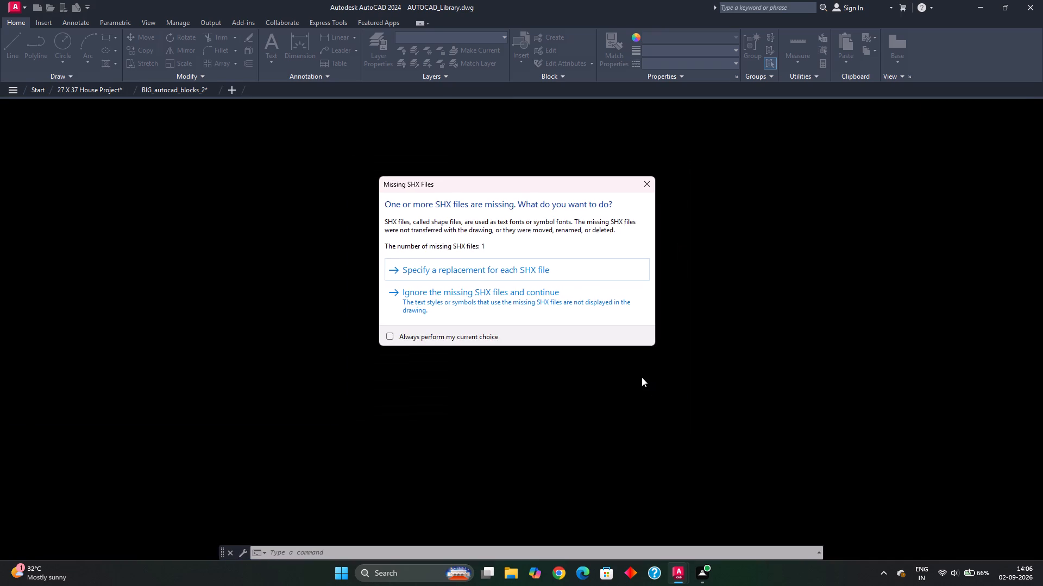
{"action": "left_click", "coordinate": [408, 302]}
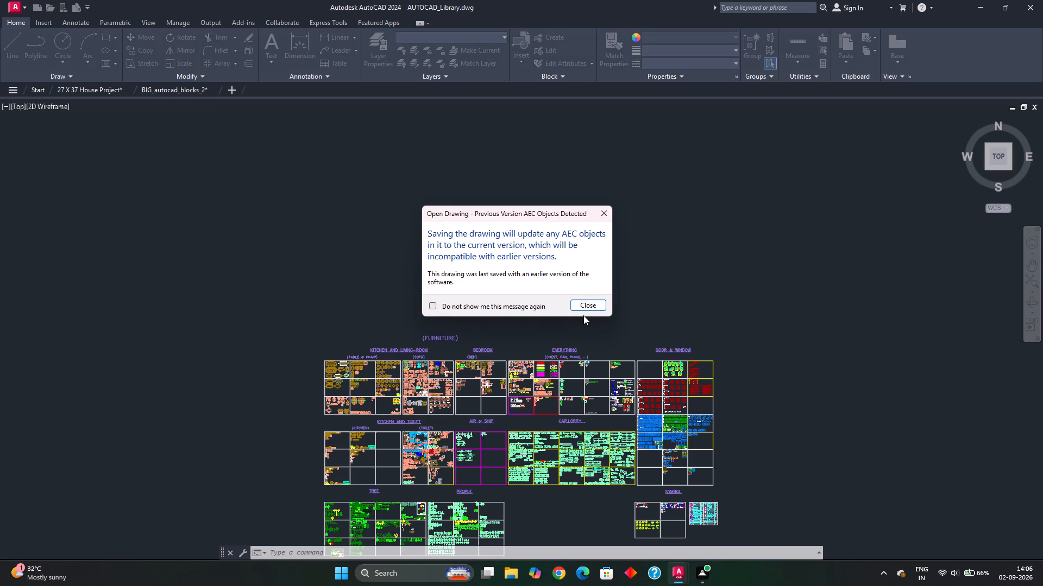
{"action": "left_click", "coordinate": [586, 307]}
Copy to the clipboard the double bed with a diamond-hatched cover and two round-lamp bedside tables from the BEDROOM (BED) section.
{"action": "scroll", "coordinate": [448, 415], "scroll_direction": "up", "scroll_amount": 3}
{"action": "scroll", "coordinate": [461, 367], "scroll_direction": "up", "scroll_amount": 1}
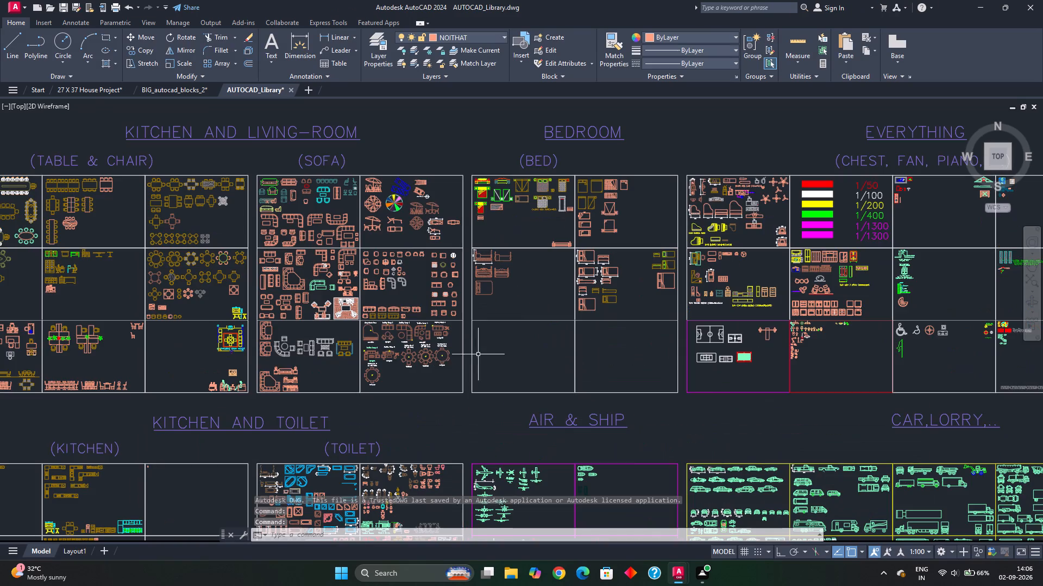
{"action": "scroll", "coordinate": [493, 291], "scroll_direction": "up", "scroll_amount": 2}
{"action": "scroll", "coordinate": [492, 297], "scroll_direction": "down", "scroll_amount": 1}
{"action": "middle_click_drag", "start_coordinate": [492, 305], "coordinate": [473, 351]}
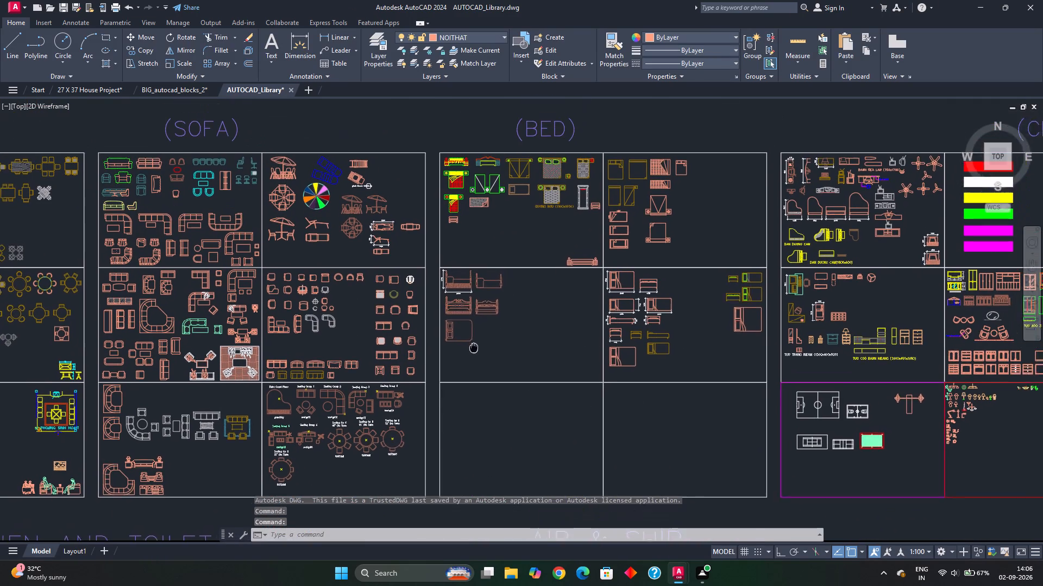
{"action": "middle_click_drag", "start_coordinate": [473, 351], "coordinate": [470, 362]}
{"action": "middle_click_drag", "start_coordinate": [511, 299], "coordinate": [463, 381]}
{"action": "scroll", "coordinate": [482, 272], "scroll_direction": "up", "scroll_amount": 2}
{"action": "middle_click_drag", "start_coordinate": [455, 282], "coordinate": [454, 305]}
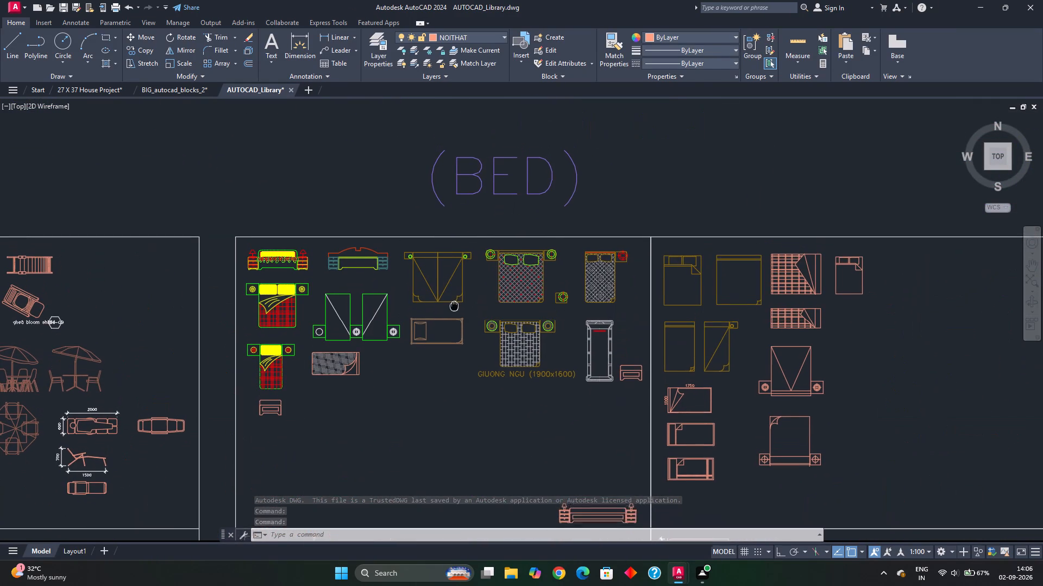
{"action": "middle_click_drag", "start_coordinate": [454, 305], "coordinate": [451, 314]}
{"action": "scroll", "coordinate": [491, 338], "scroll_direction": "up", "scroll_amount": 1}
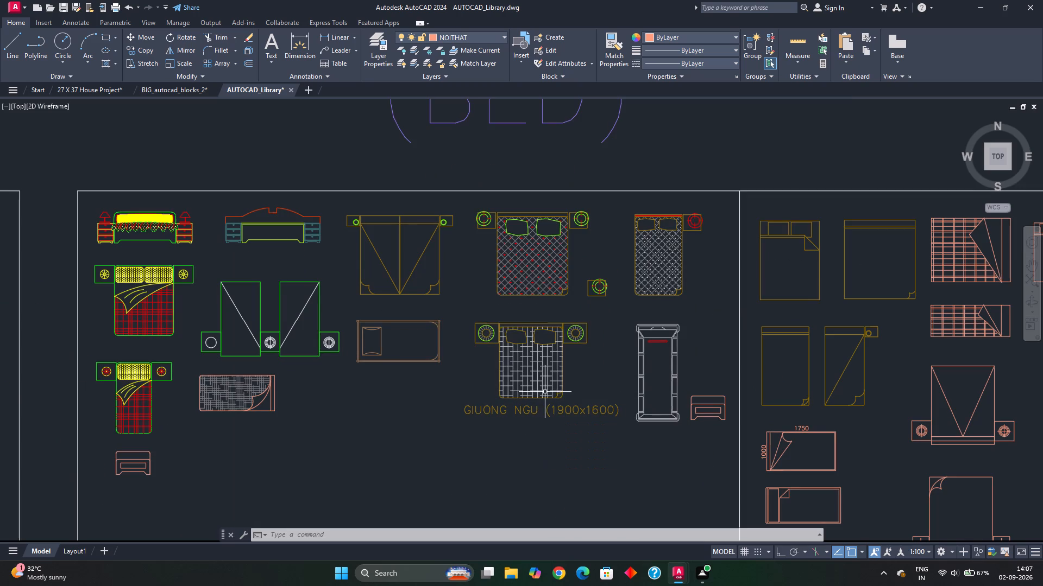
{"action": "left_click", "coordinate": [538, 291]}
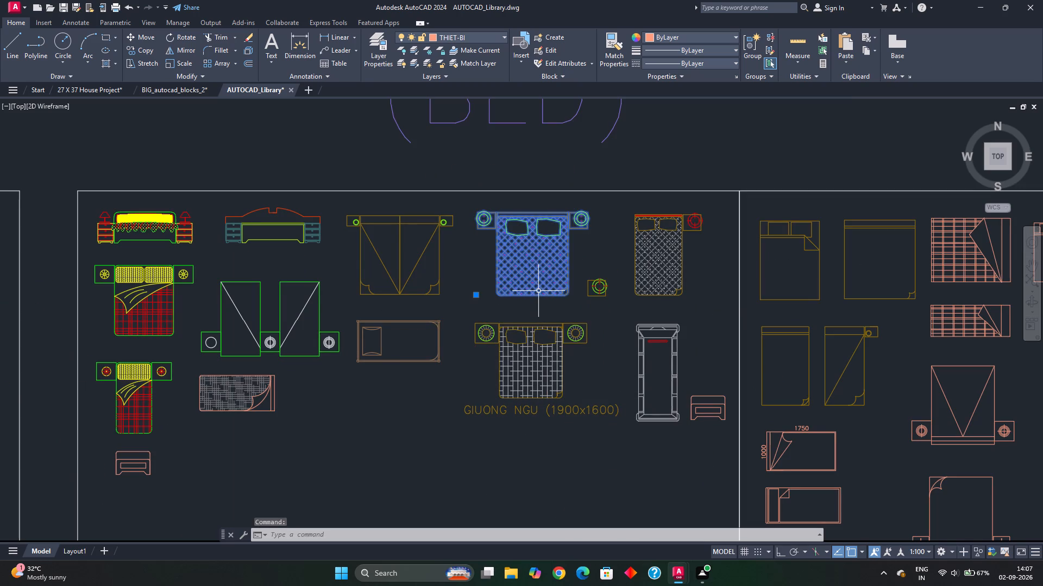
{"action": "key", "text": "ctrl+c"}
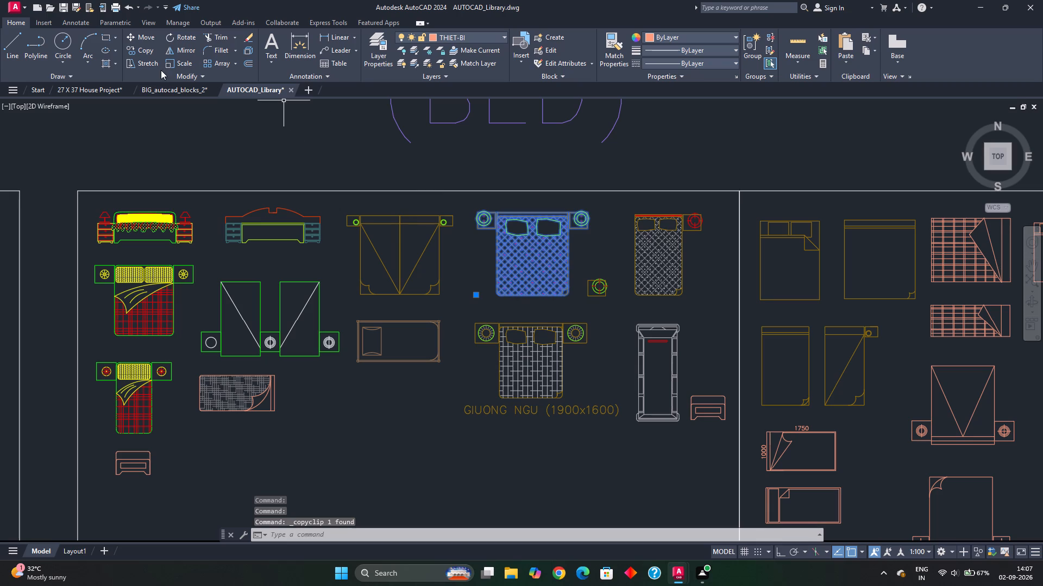
Switch to the 27 X 37 House Project drawing and paste the copied double bed in the empty area beside the floor plan.
{"action": "left_click", "coordinate": [78, 90]}
{"action": "scroll", "coordinate": [555, 286], "scroll_direction": "down", "scroll_amount": 1}
{"action": "middle_click_drag", "start_coordinate": [549, 292], "coordinate": [324, 385]}
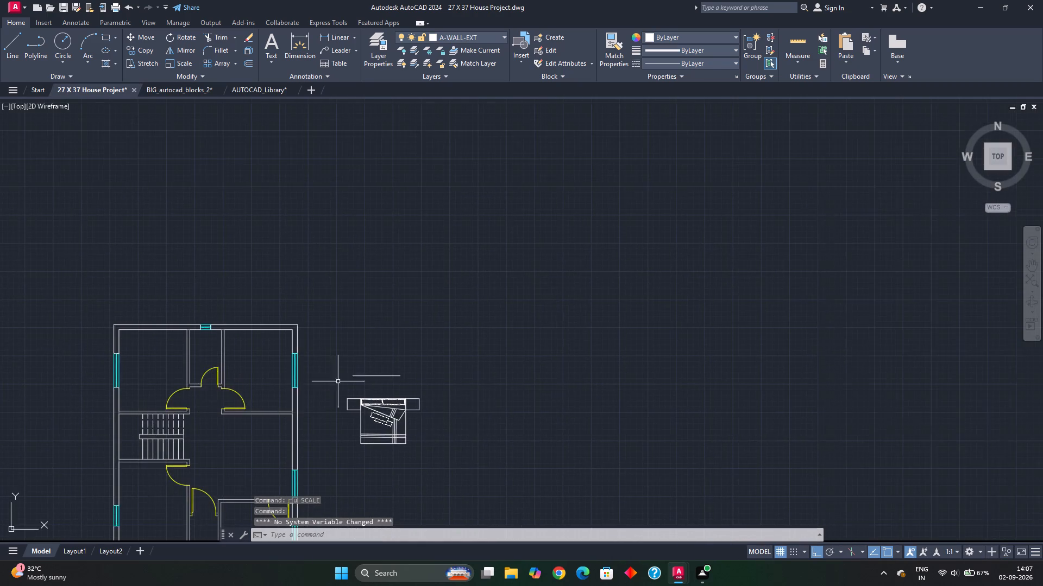
{"action": "middle_click_drag", "start_coordinate": [481, 421], "coordinate": [430, 343]}
{"action": "key", "text": "ctrl+v"}
{"action": "scroll", "coordinate": [409, 380], "scroll_direction": "down", "scroll_amount": 1}
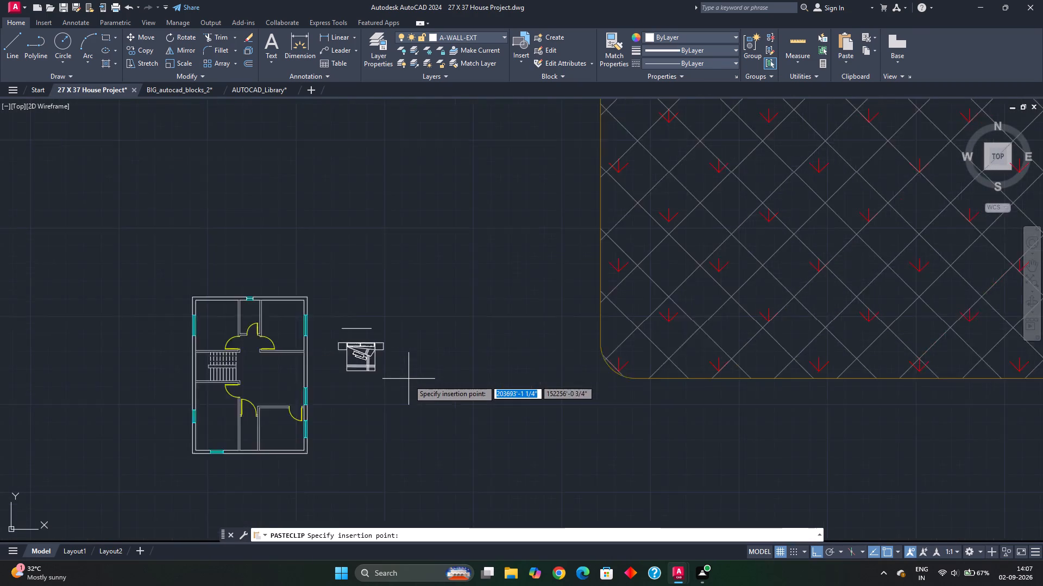
{"action": "scroll", "coordinate": [409, 380], "scroll_direction": "down", "scroll_amount": 11}
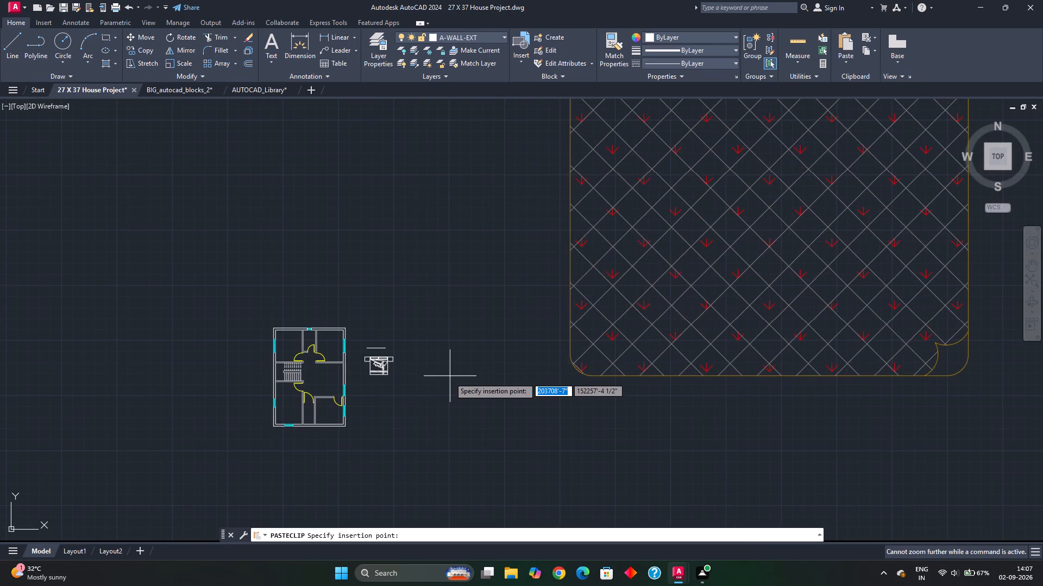
{"action": "scroll", "coordinate": [376, 344], "scroll_direction": "down", "scroll_amount": 4}
{"action": "scroll", "coordinate": [431, 361], "scroll_direction": "down", "scroll_amount": 1}
{"action": "left_click", "coordinate": [431, 361]}
Draw a 7' horizontal reference line just above the left bedside table of the pasted bed.
{"action": "scroll", "coordinate": [461, 361], "scroll_direction": "down", "scroll_amount": 3}
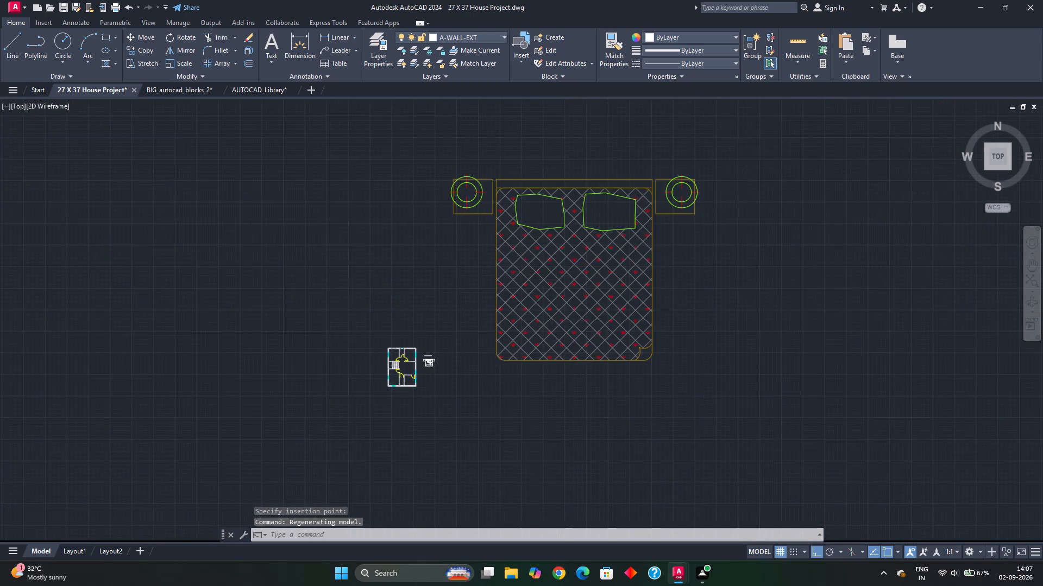
{"action": "middle_click_drag", "start_coordinate": [470, 348], "coordinate": [463, 358]}
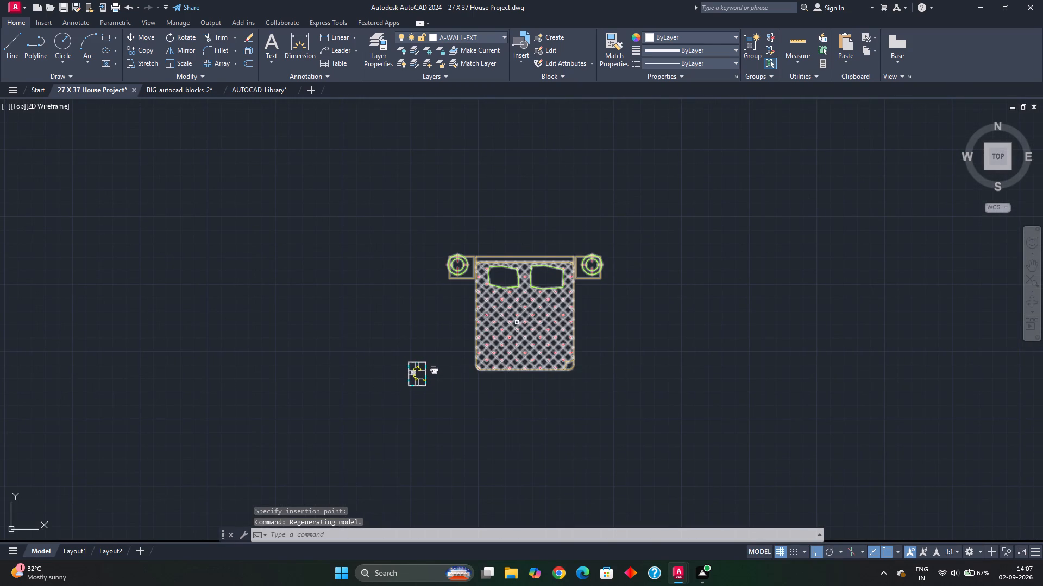
{"action": "scroll", "coordinate": [515, 281], "scroll_direction": "up", "scroll_amount": 1}
{"action": "middle_click_drag", "start_coordinate": [514, 283], "coordinate": [508, 310]}
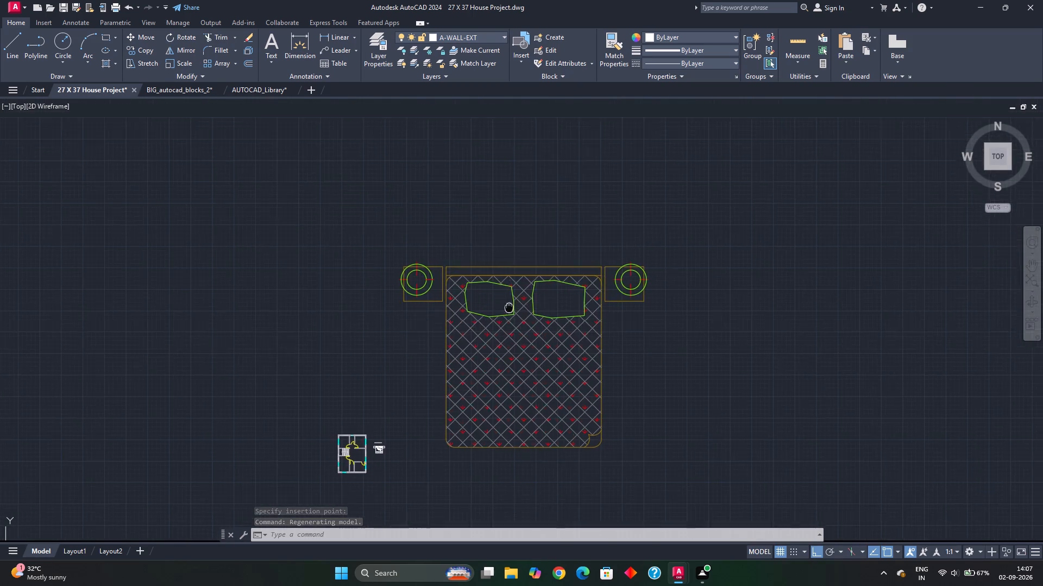
{"action": "middle_click_drag", "start_coordinate": [508, 310], "coordinate": [499, 337]}
{"action": "key", "text": "l"}
{"action": "key", "text": "Return"}
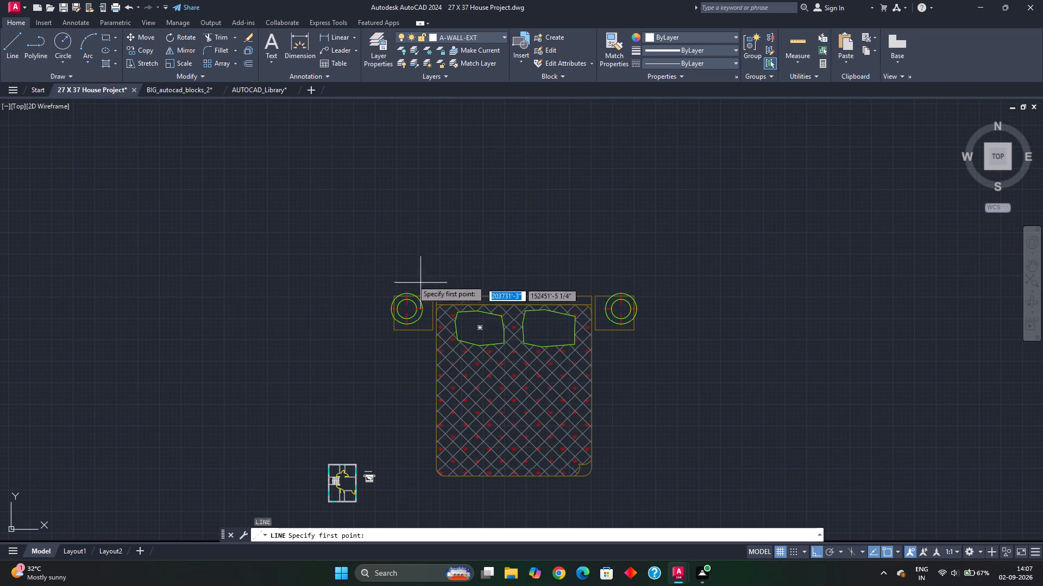
{"action": "left_click", "coordinate": [420, 260]}
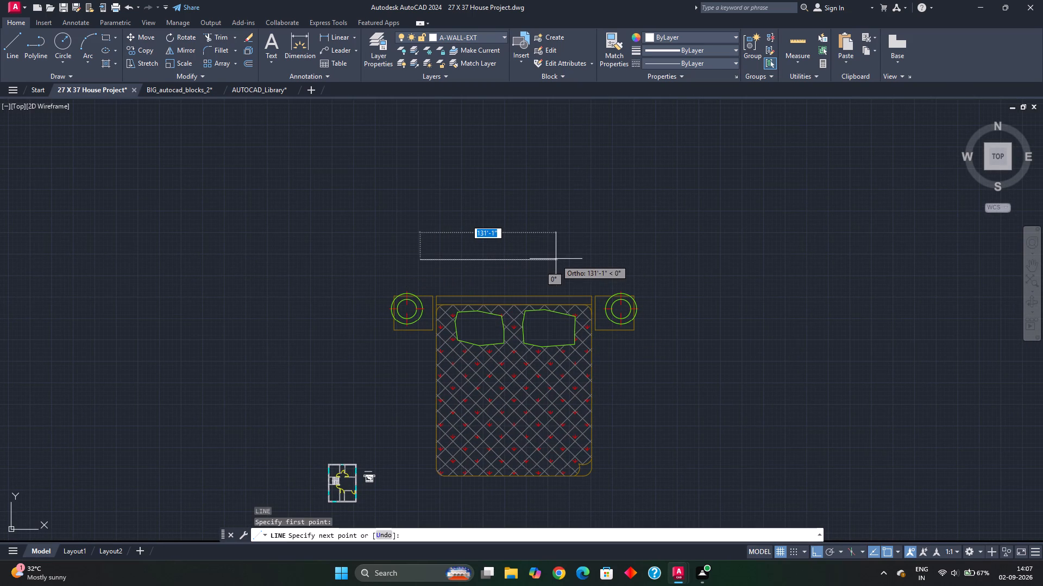
{"action": "type", "text": "7'"}
{"action": "key", "text": "Return"}
{"action": "key", "text": "Escape"}
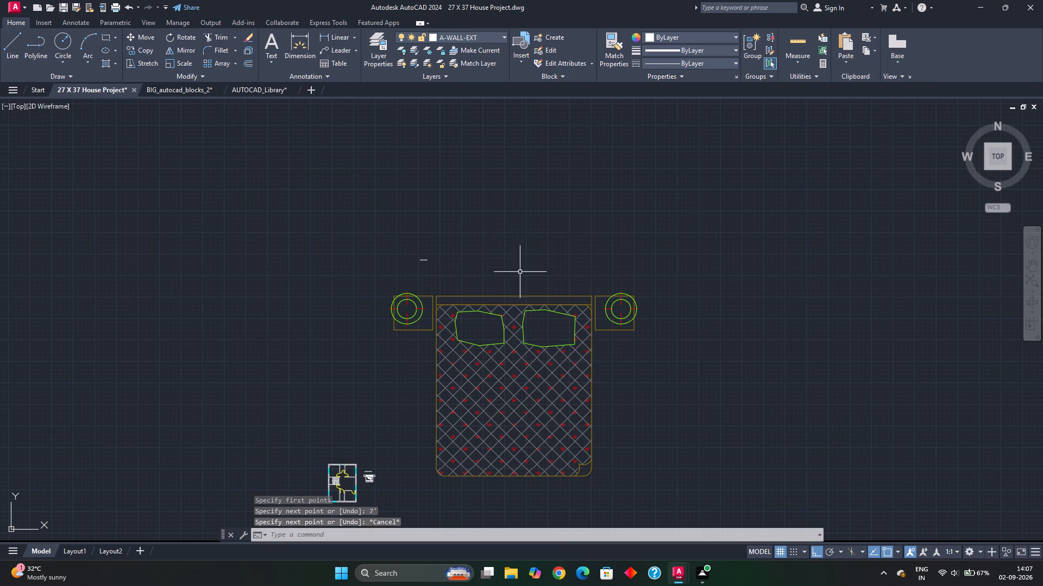
Scale the pasted bed by reference so its overall width across both bedside tables matches the 7' line, based at the line's right end.
{"action": "left_click", "coordinate": [412, 296]}
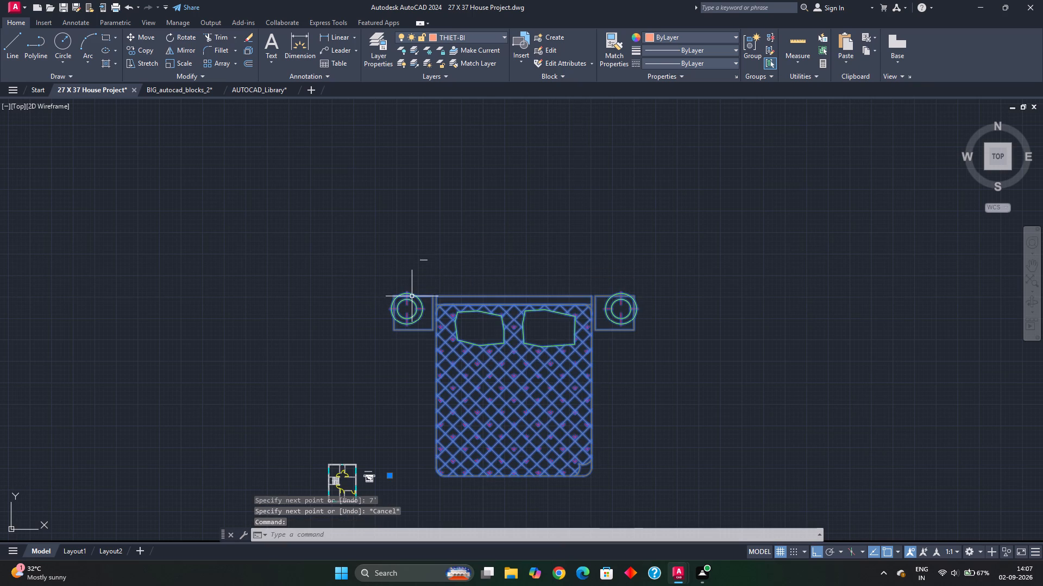
{"action": "type", "text": "sc"}
{"action": "key", "text": "space"}
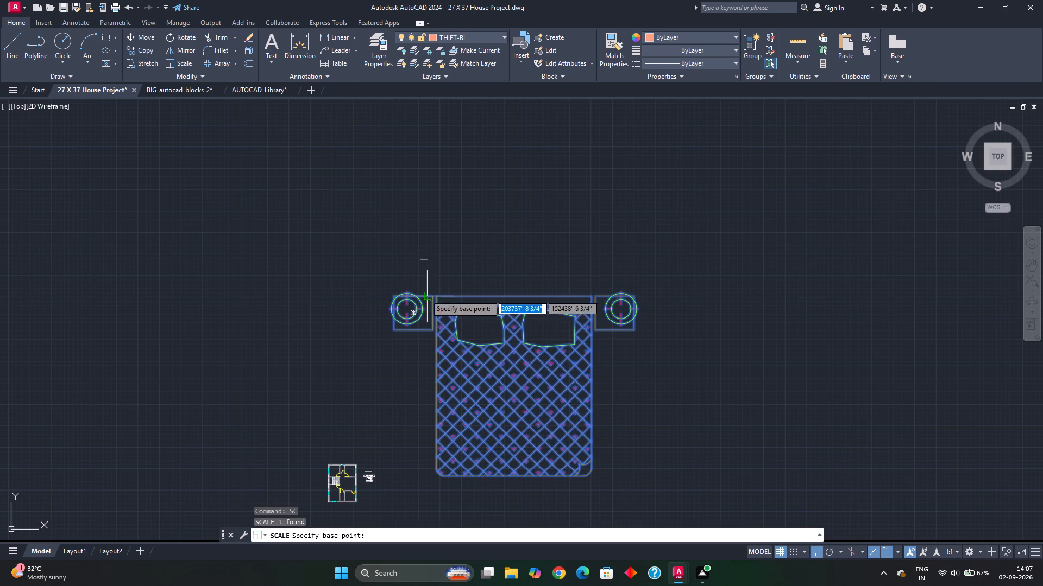
{"action": "scroll", "coordinate": [429, 260], "scroll_direction": "up", "scroll_amount": 3}
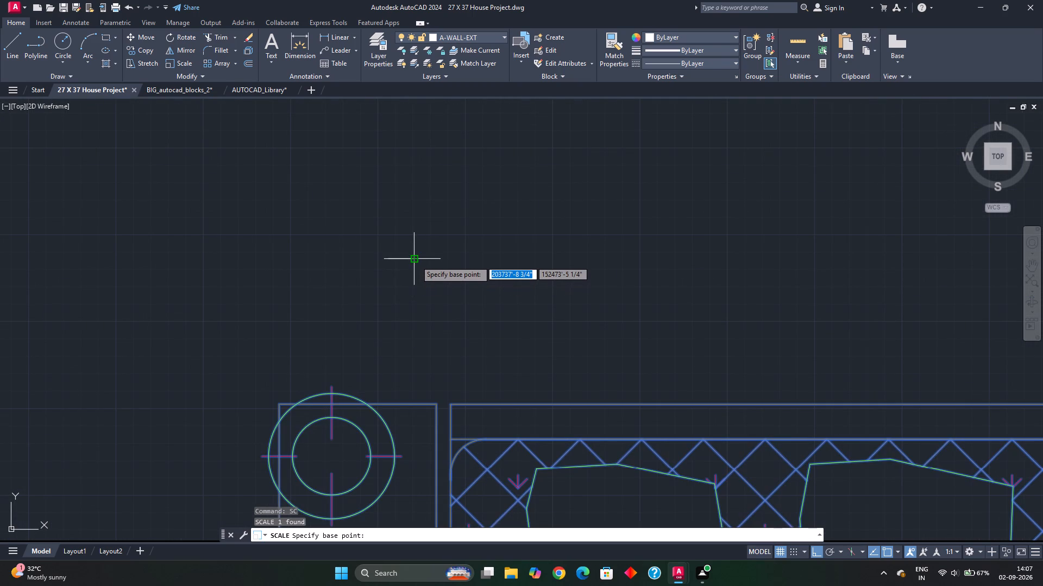
{"action": "left_click", "coordinate": [416, 260]}
{"action": "scroll", "coordinate": [438, 299], "scroll_direction": "down", "scroll_amount": 1}
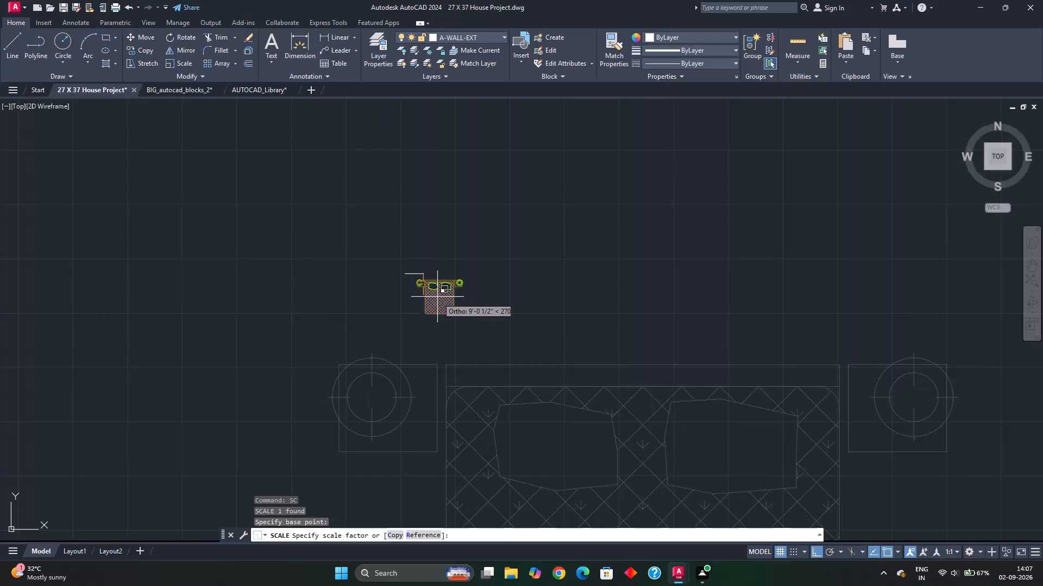
{"action": "key", "text": "r"}
{"action": "key", "text": "space"}
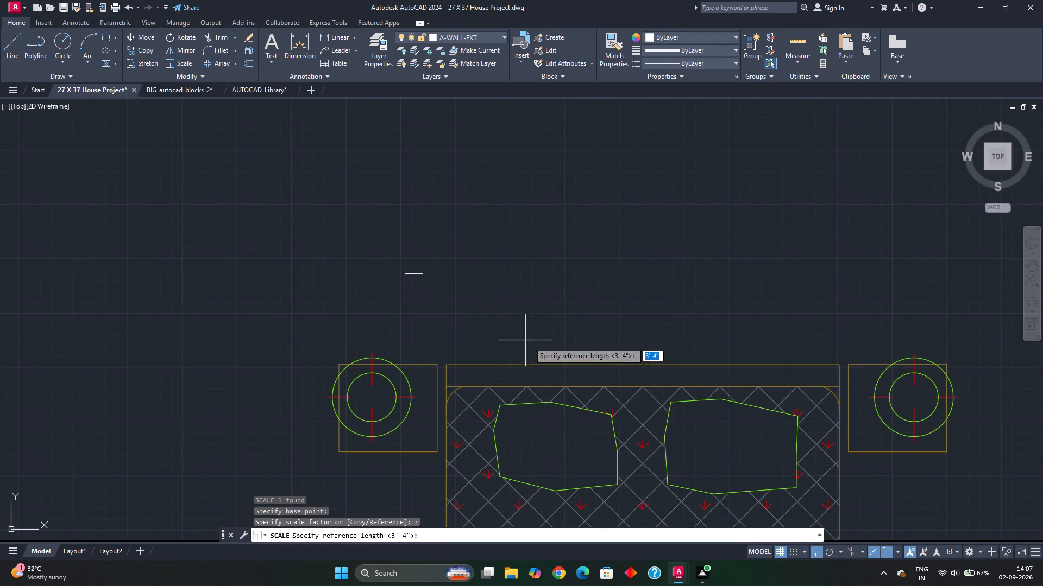
{"action": "left_click", "coordinate": [947, 364]}
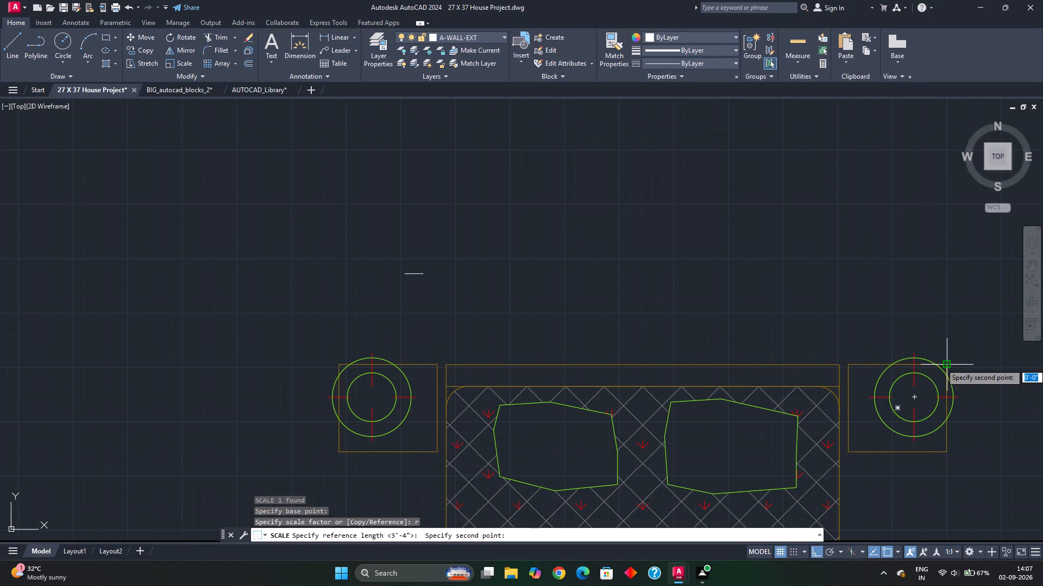
{"action": "left_click", "coordinate": [338, 366]}
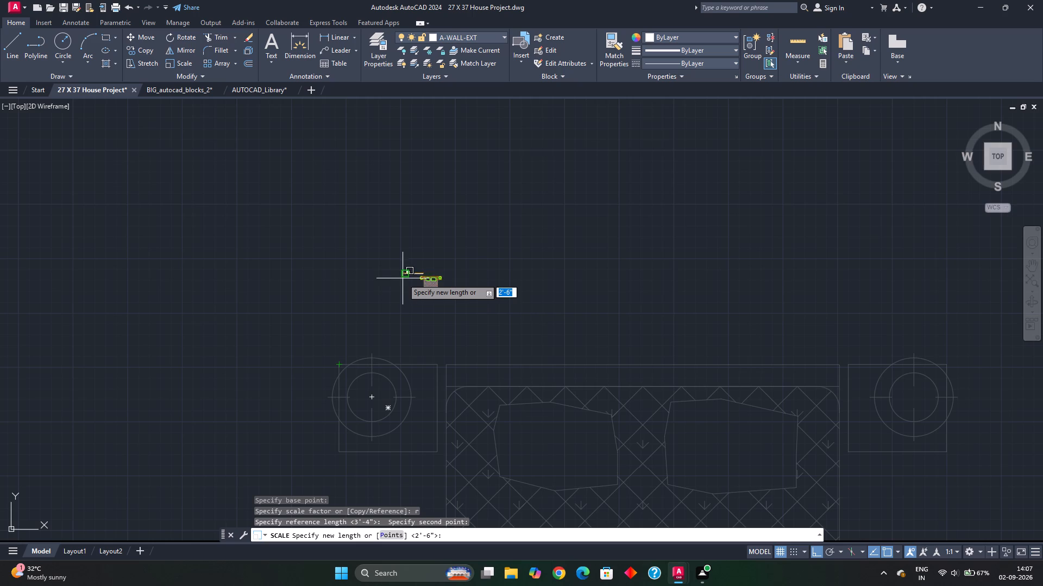
{"action": "left_click", "coordinate": [403, 276]}
Delete the 7' reference line above the scaled bed.
{"action": "scroll", "coordinate": [446, 284], "scroll_direction": "up", "scroll_amount": 3}
{"action": "middle_click_drag", "start_coordinate": [411, 286], "coordinate": [398, 328]}
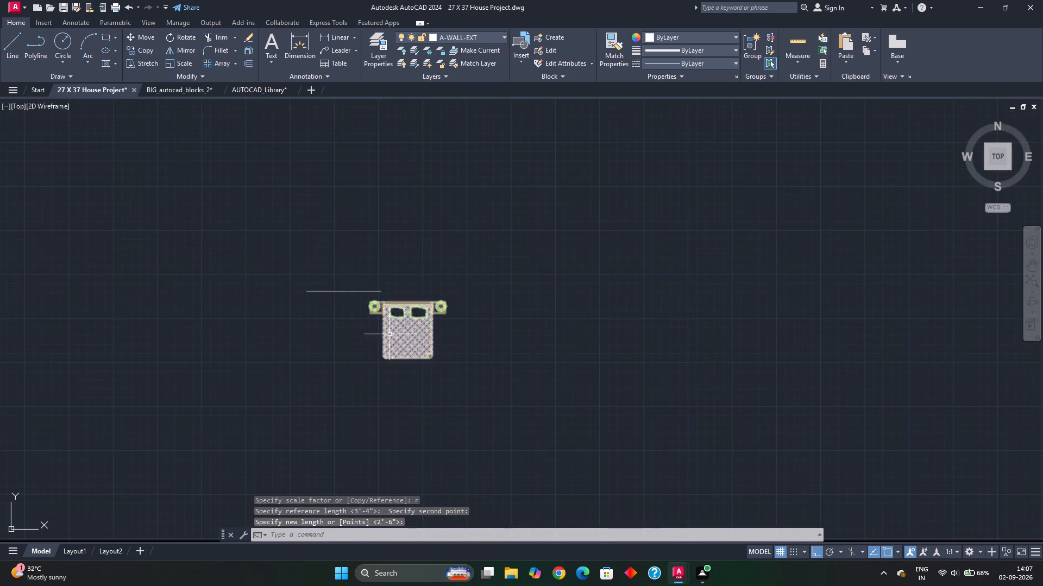
{"action": "left_click_drag", "start_coordinate": [367, 286], "coordinate": [360, 291]}
{"action": "left_click", "coordinate": [344, 303]}
{"action": "key", "text": "Delete"}
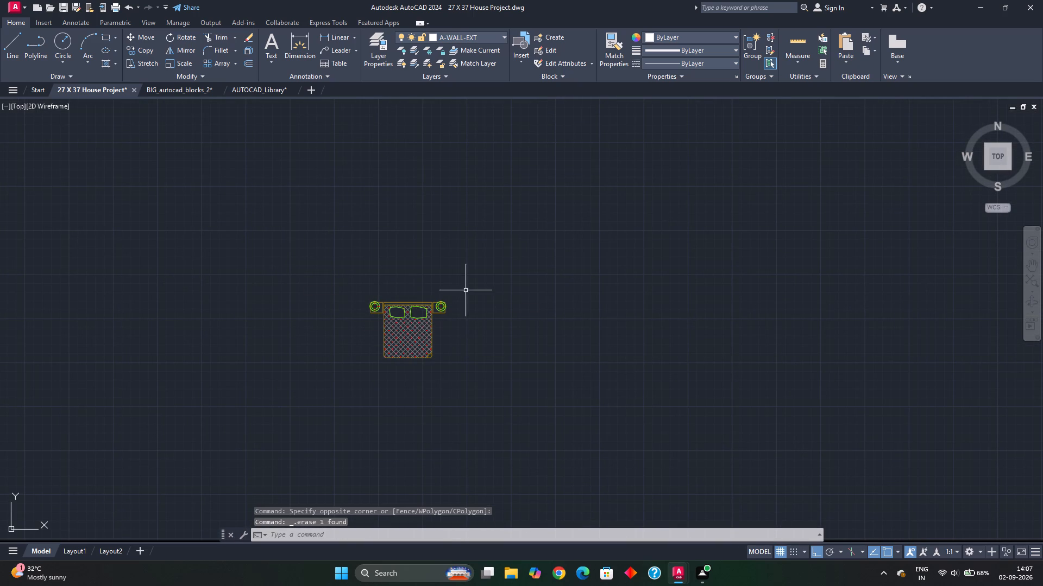
Move the scaled bed straight down to the level of the floor plan.
{"action": "left_click", "coordinate": [464, 289]}
{"action": "left_click", "coordinate": [353, 361]}
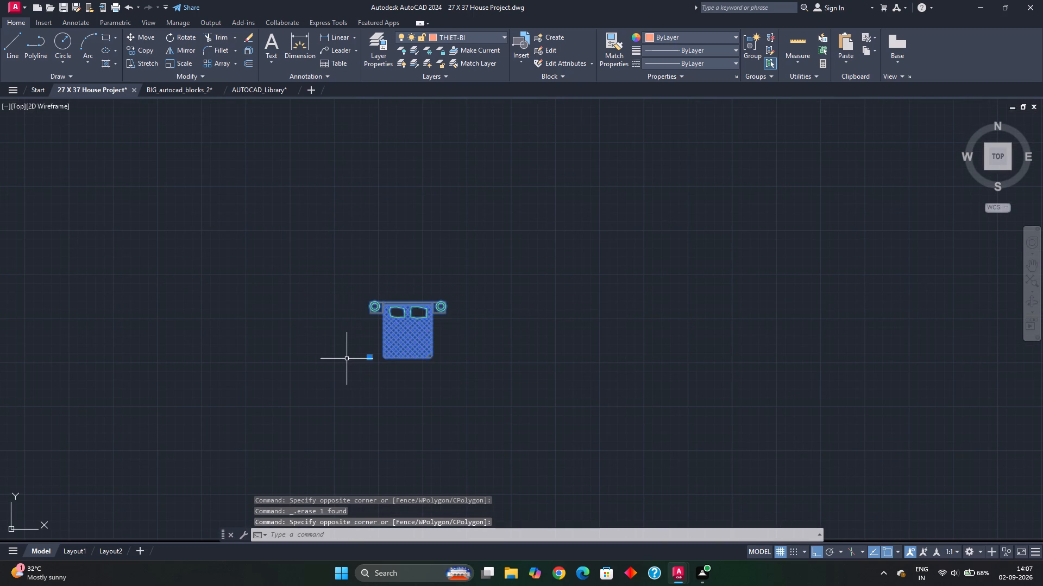
{"action": "key", "text": "m"}
{"action": "key", "text": "Return"}
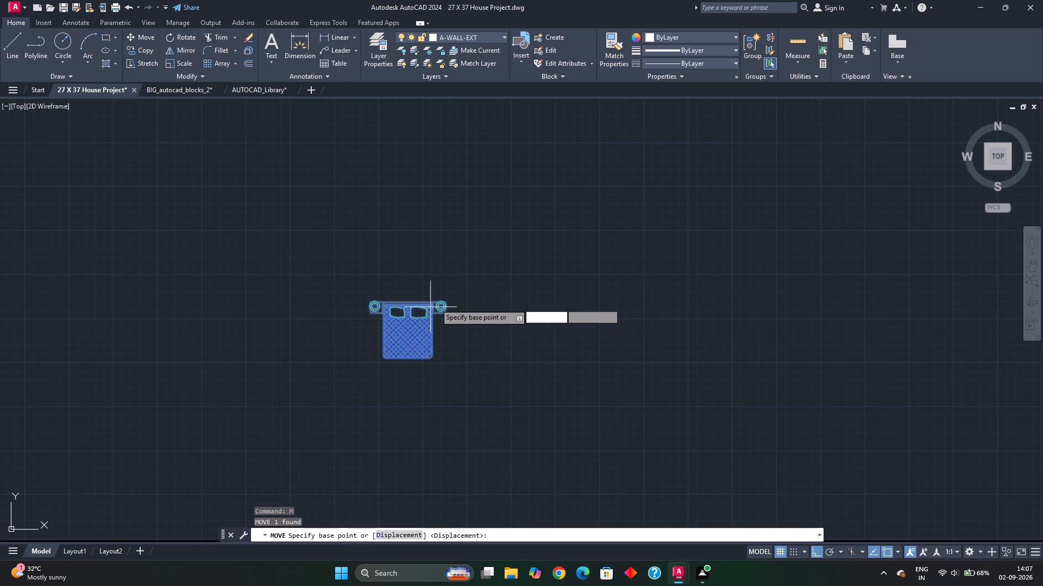
{"action": "scroll", "coordinate": [436, 297], "scroll_direction": "up", "scroll_amount": 1}
{"action": "left_click", "coordinate": [388, 352]}
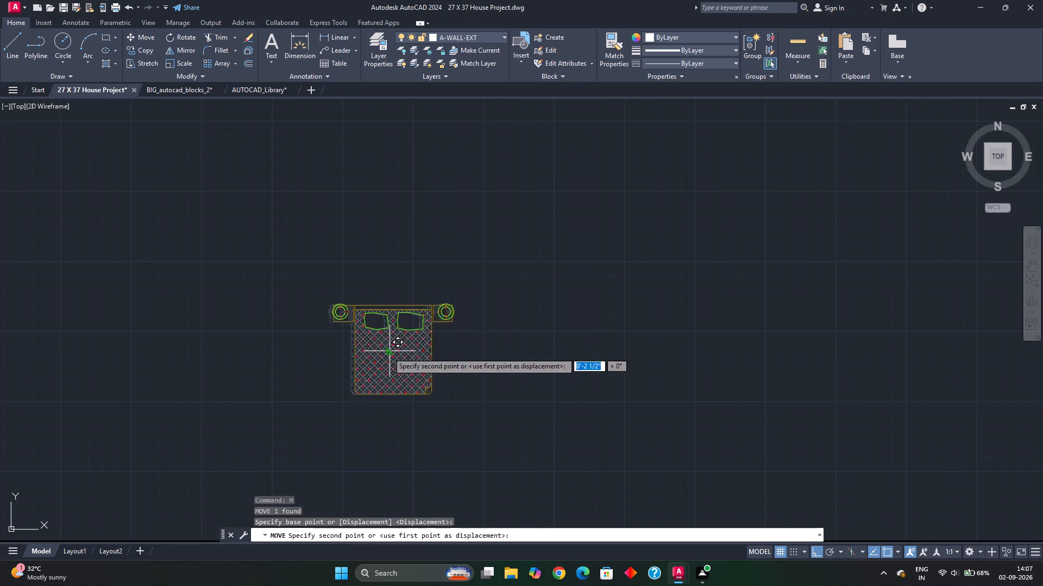
{"action": "scroll", "coordinate": [314, 411], "scroll_direction": "down", "scroll_amount": 7}
{"action": "middle_click_drag", "start_coordinate": [279, 426], "coordinate": [307, 243]}
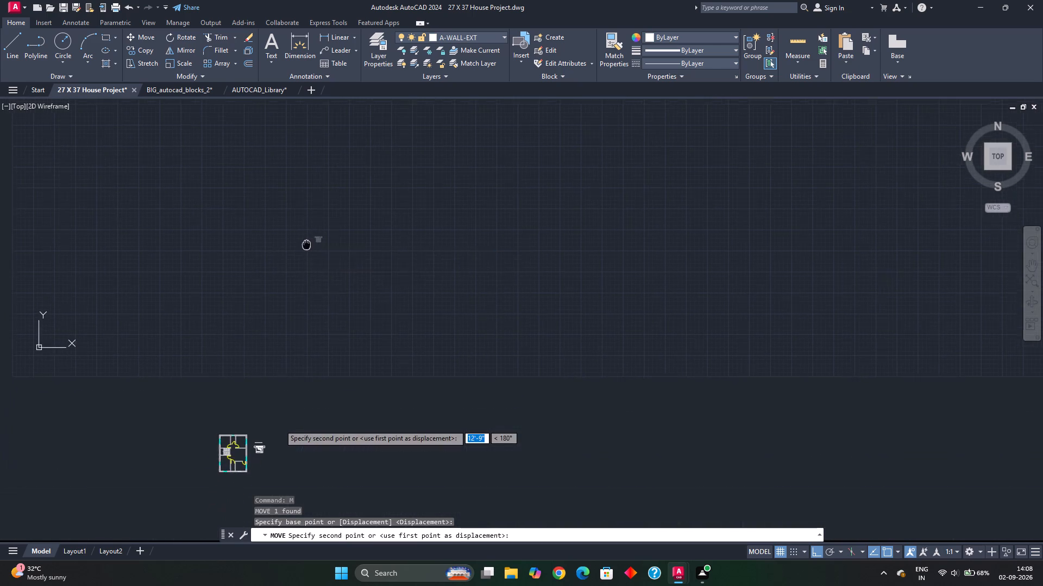
{"action": "middle_click_drag", "start_coordinate": [307, 243], "coordinate": [308, 241]}
{"action": "scroll", "coordinate": [265, 445], "scroll_direction": "up", "scroll_amount": 1}
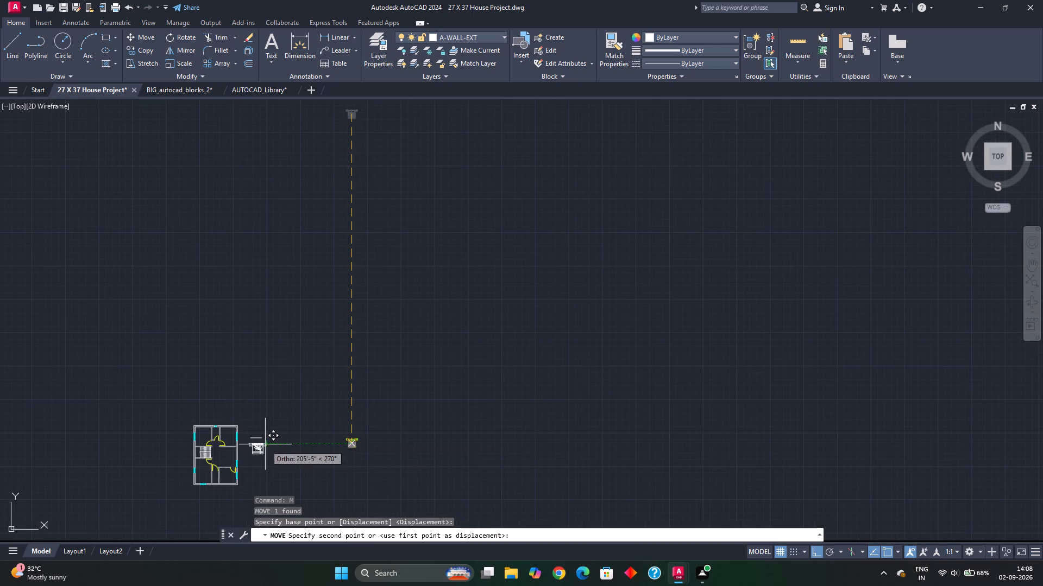
{"action": "left_click", "coordinate": [257, 473]}
Move the scaled bed horizontally toward the floor plan, placing it just outside the right exterior wall below the older bed.
{"action": "middle_click_drag", "start_coordinate": [334, 467], "coordinate": [313, 432]}
{"action": "left_click", "coordinate": [317, 425]}
{"action": "left_click", "coordinate": [353, 460]}
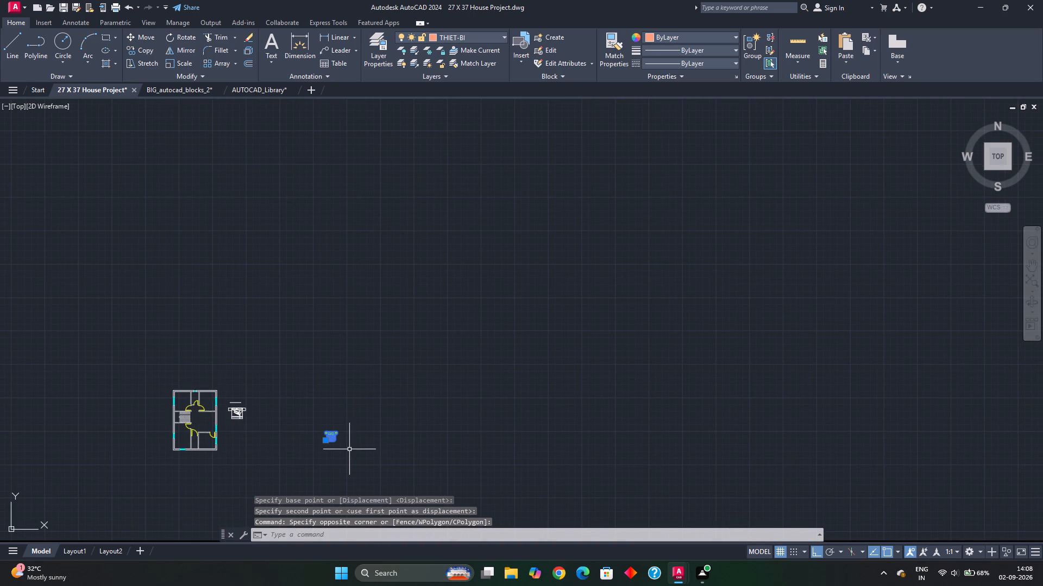
{"action": "key", "text": "m"}
{"action": "key", "text": "Return"}
{"action": "scroll", "coordinate": [327, 440], "scroll_direction": "up", "scroll_amount": 4}
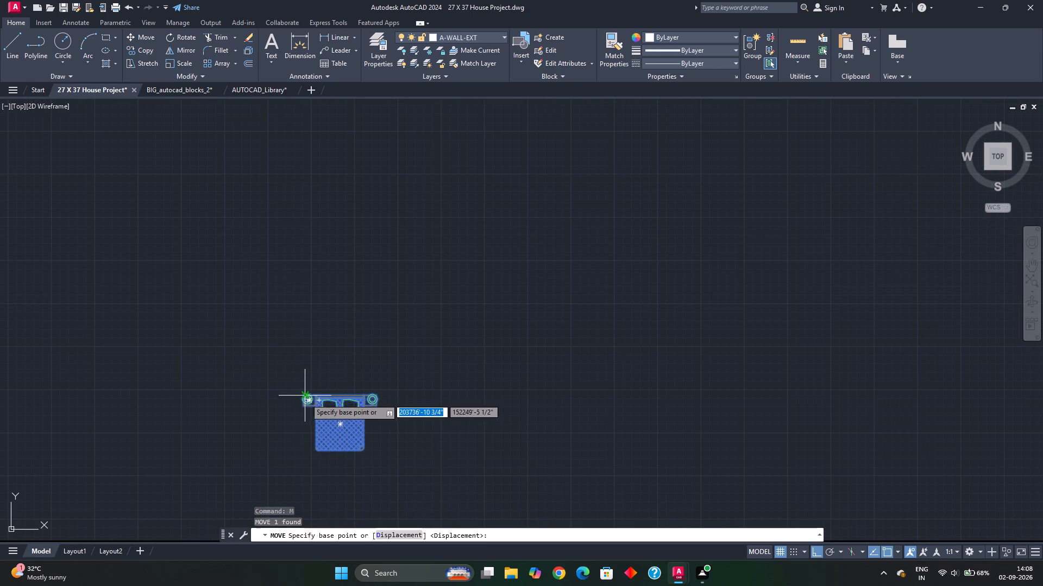
{"action": "left_click", "coordinate": [306, 403]}
{"action": "scroll", "coordinate": [122, 398], "scroll_direction": "down", "scroll_amount": 3}
{"action": "middle_click_drag", "start_coordinate": [122, 398], "coordinate": [229, 354]}
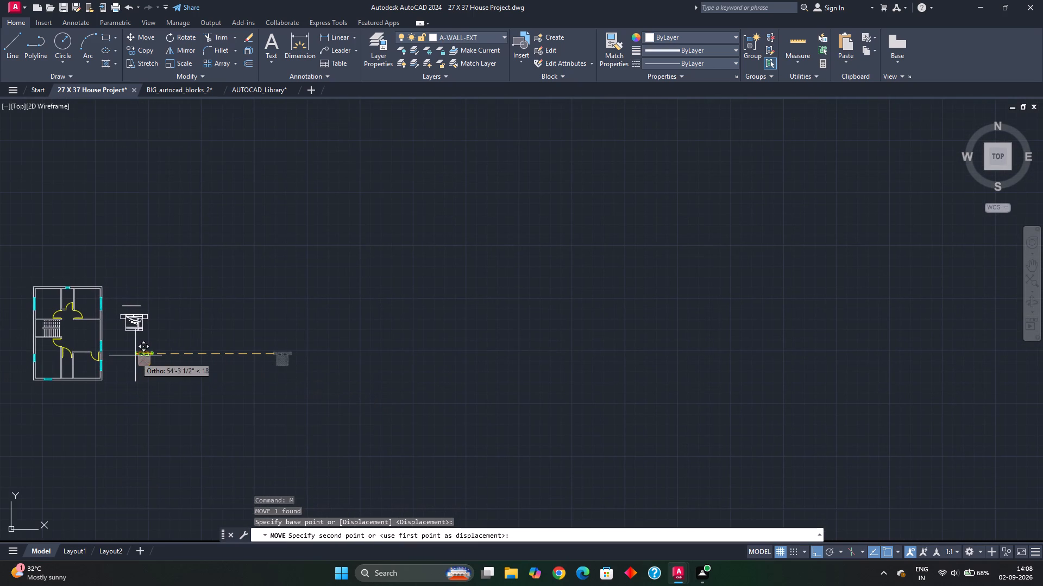
{"action": "left_click", "coordinate": [114, 351]}
Open the double bed's block definition, A$C190D2546, in the Block Editor.
{"action": "scroll", "coordinate": [138, 362], "scroll_direction": "up", "scroll_amount": 2}
{"action": "middle_click_drag", "start_coordinate": [142, 366], "coordinate": [379, 316]}
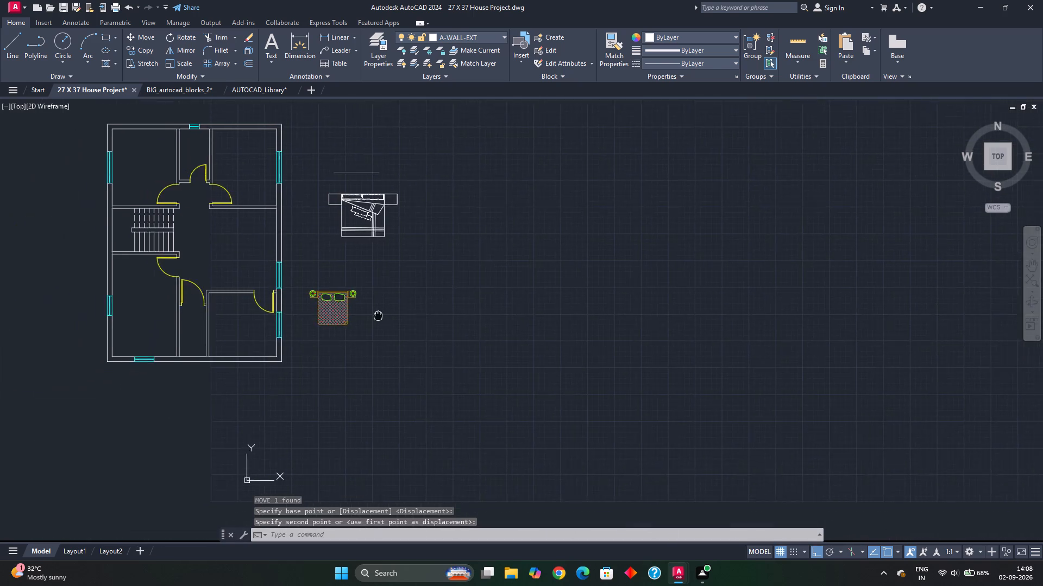
{"action": "middle_click_drag", "start_coordinate": [379, 316], "coordinate": [380, 316]}
{"action": "scroll", "coordinate": [339, 302], "scroll_direction": "up", "scroll_amount": 2}
{"action": "middle_click_drag", "start_coordinate": [337, 302], "coordinate": [372, 323]}
{"action": "scroll", "coordinate": [297, 307], "scroll_direction": "up", "scroll_amount": 4}
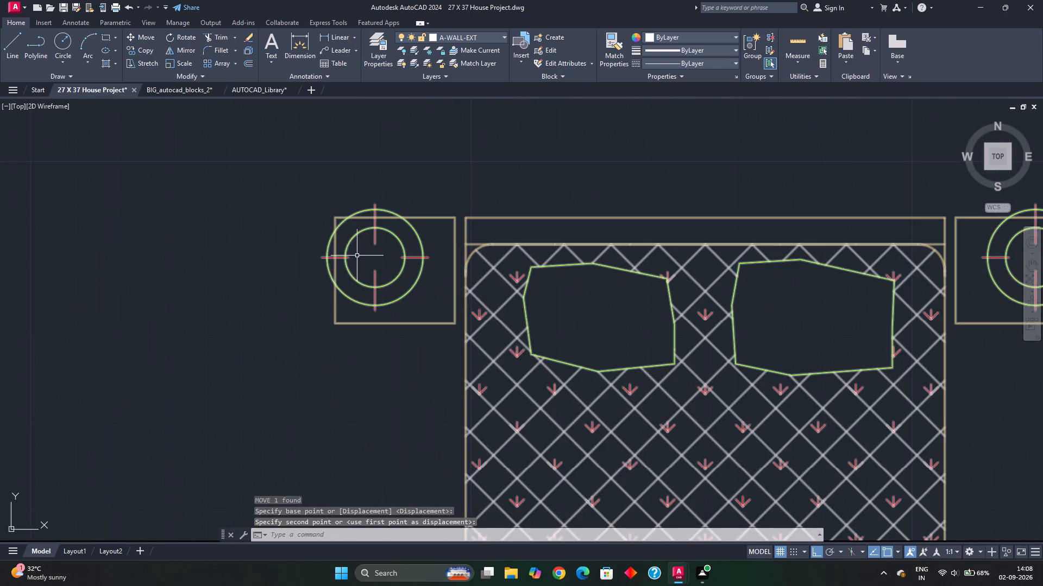
{"action": "double_click", "coordinate": [345, 257]}
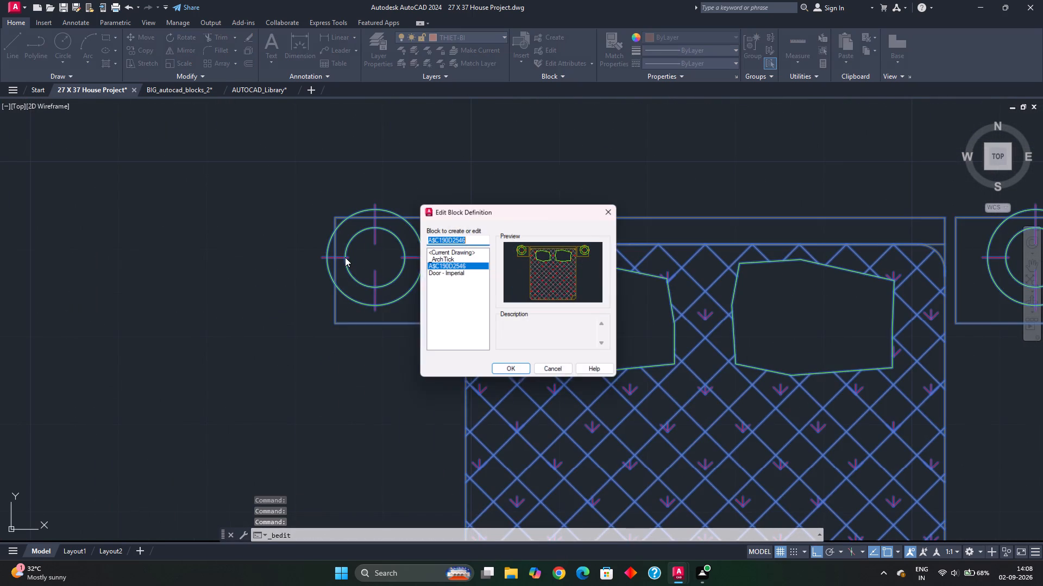
{"action": "left_click", "coordinate": [516, 373]}
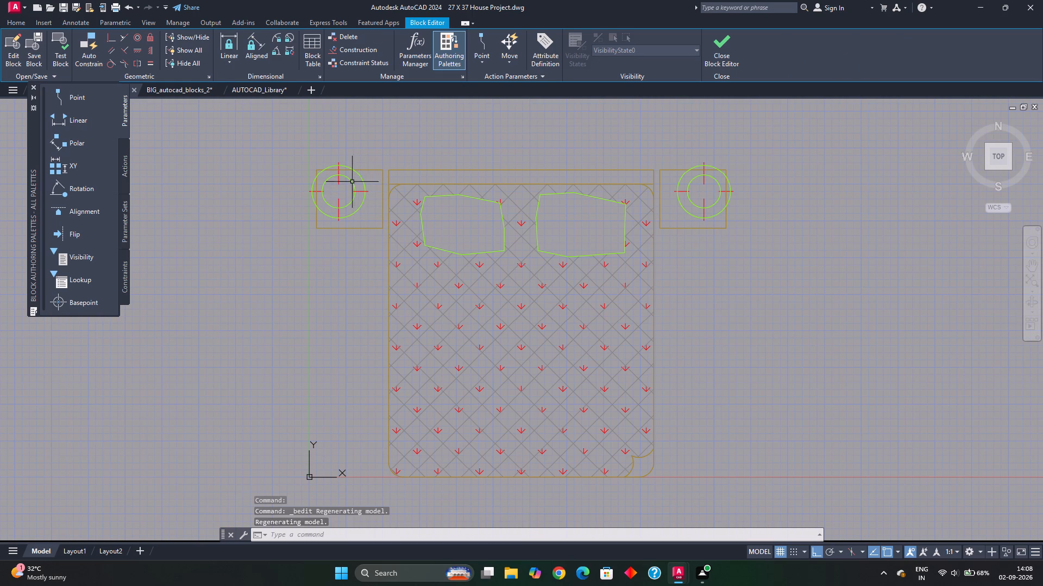
Move the round lamp on the left bedside table from its centre point to the middle of the table.
{"action": "left_click_drag", "start_coordinate": [285, 137], "coordinate": [295, 162]}
{"action": "left_click", "coordinate": [374, 234]}
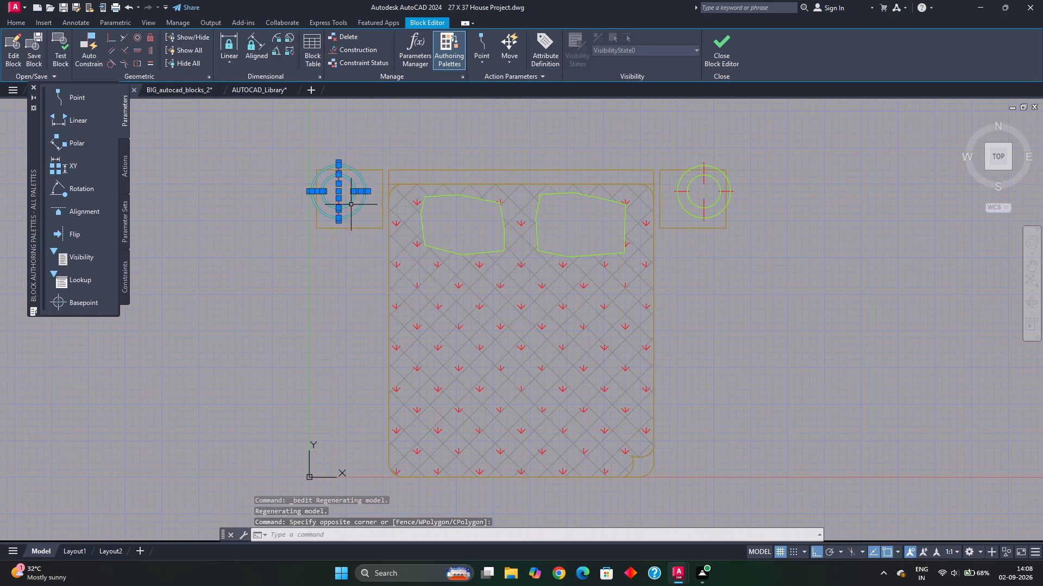
{"action": "key", "text": "Right"}
{"action": "key", "text": "m"}
{"action": "key", "text": "Return"}
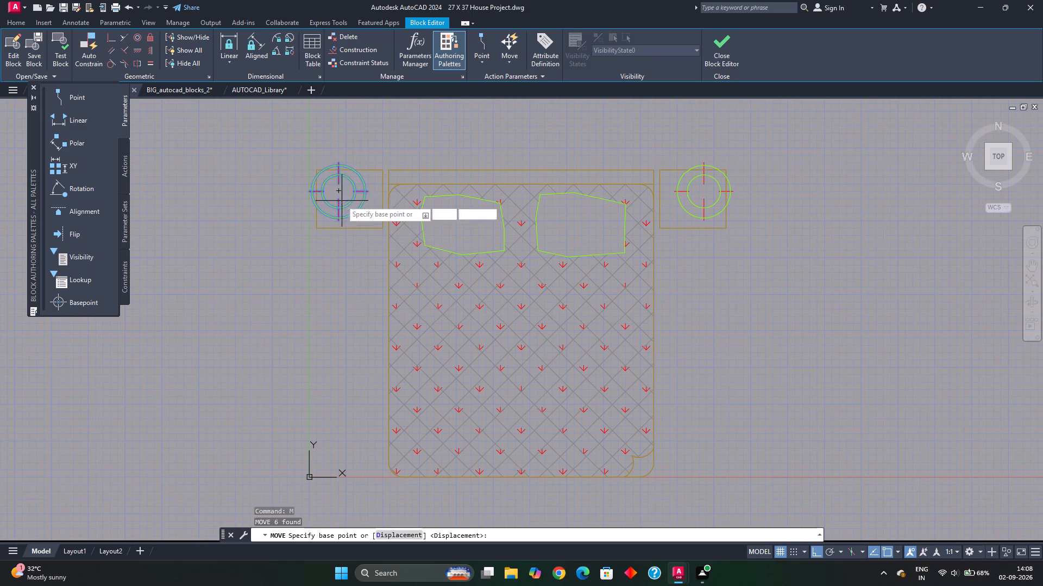
{"action": "left_click", "coordinate": [337, 192]}
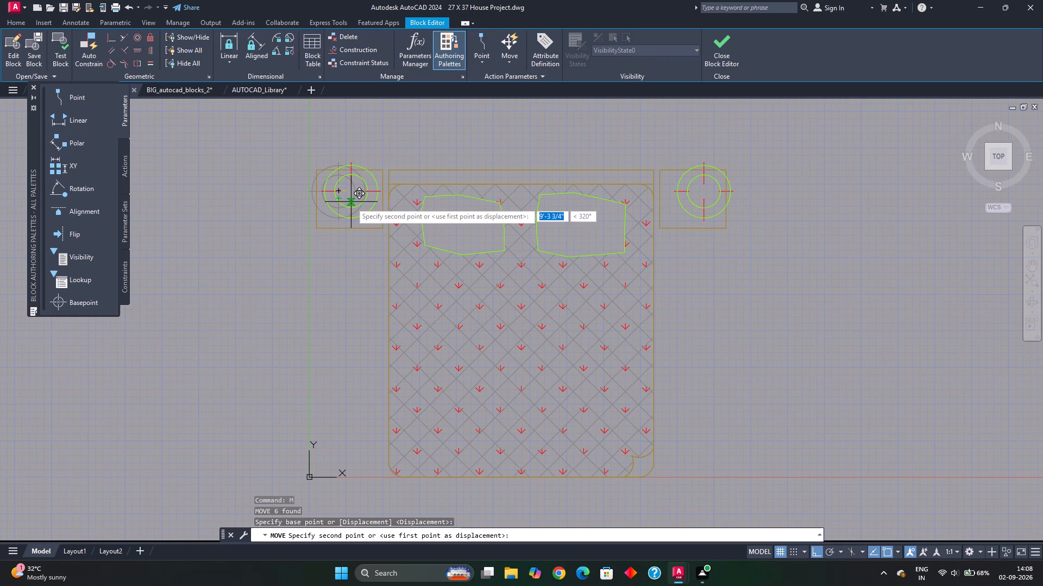
{"action": "left_click", "coordinate": [351, 202]}
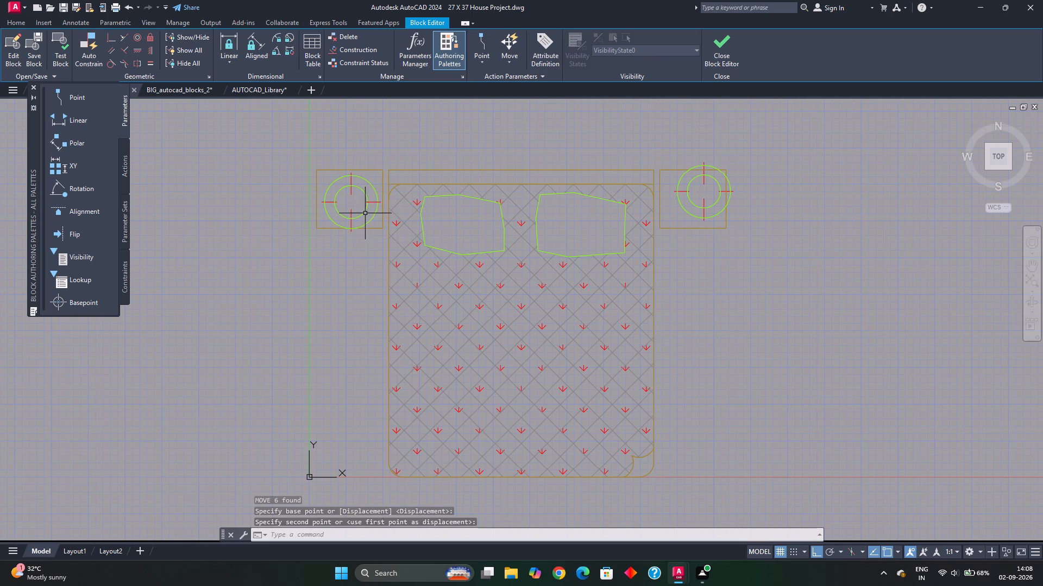
Move the round lamp on the right bedside table from its centre to the middle of the table, with Ortho turned off.
{"action": "left_click", "coordinate": [648, 155]}
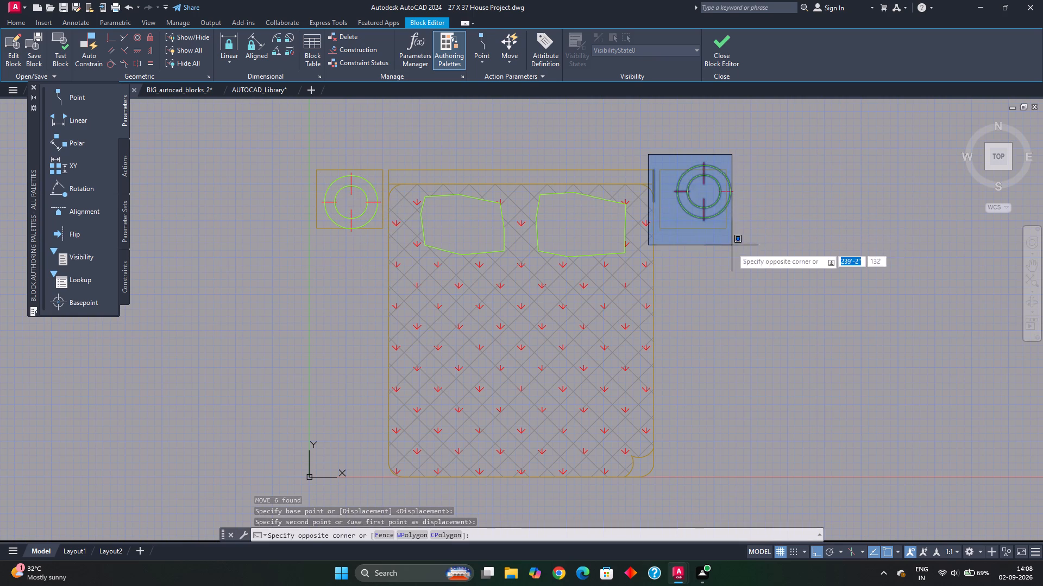
{"action": "left_click", "coordinate": [735, 246]}
{"action": "key", "text": "Escape"}
{"action": "left_click", "coordinate": [670, 154]}
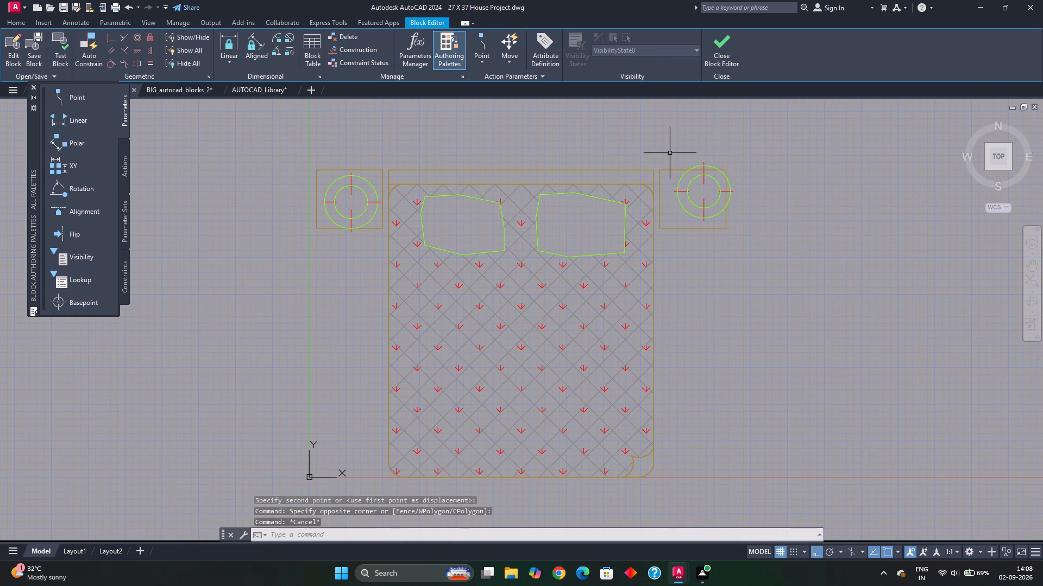
{"action": "left_click", "coordinate": [746, 234]}
{"action": "key", "text": "m"}
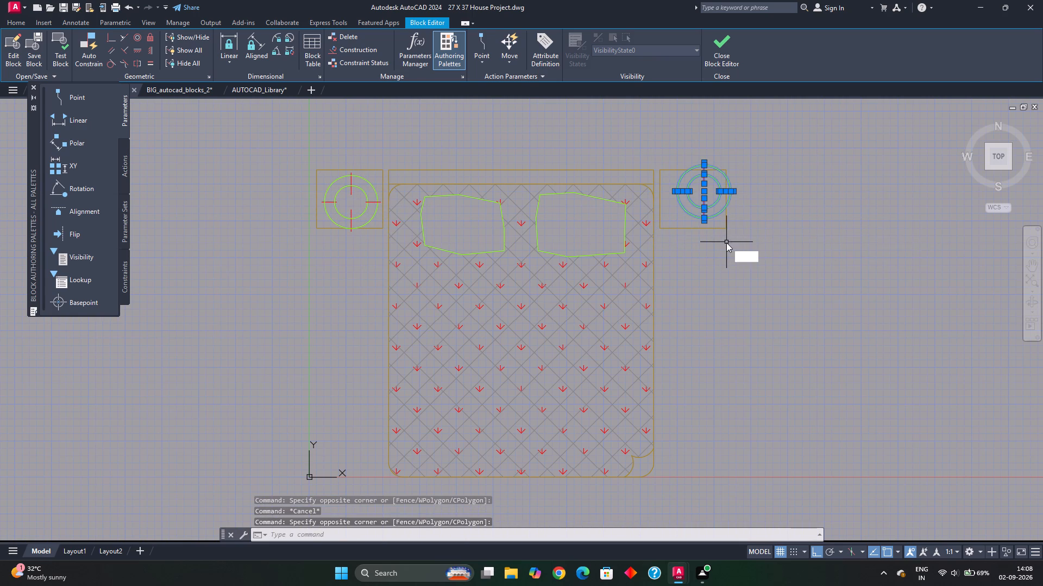
{"action": "key", "text": "Return"}
{"action": "left_click", "coordinate": [705, 193]}
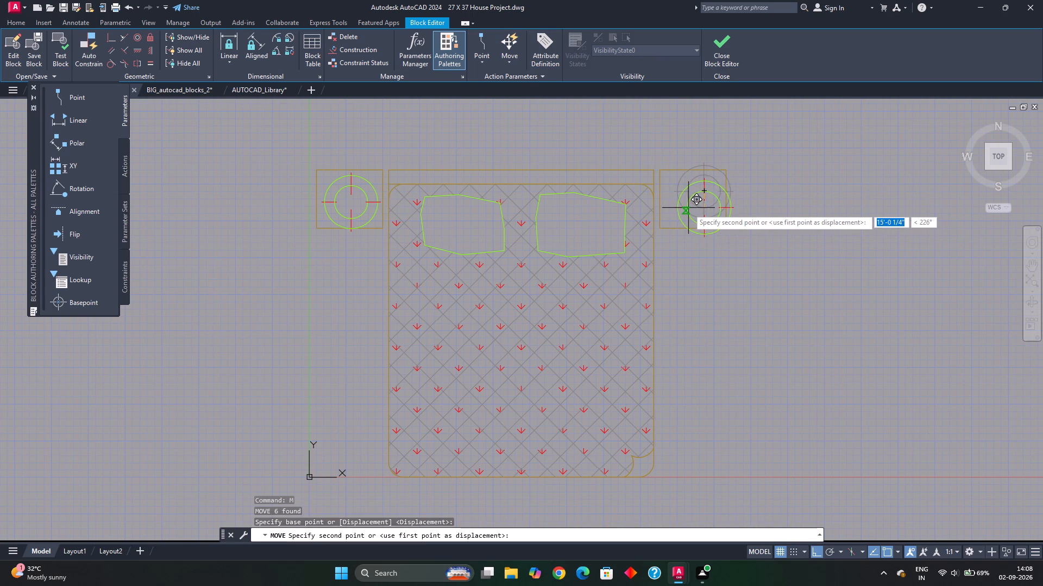
{"action": "left_click", "coordinate": [818, 553]}
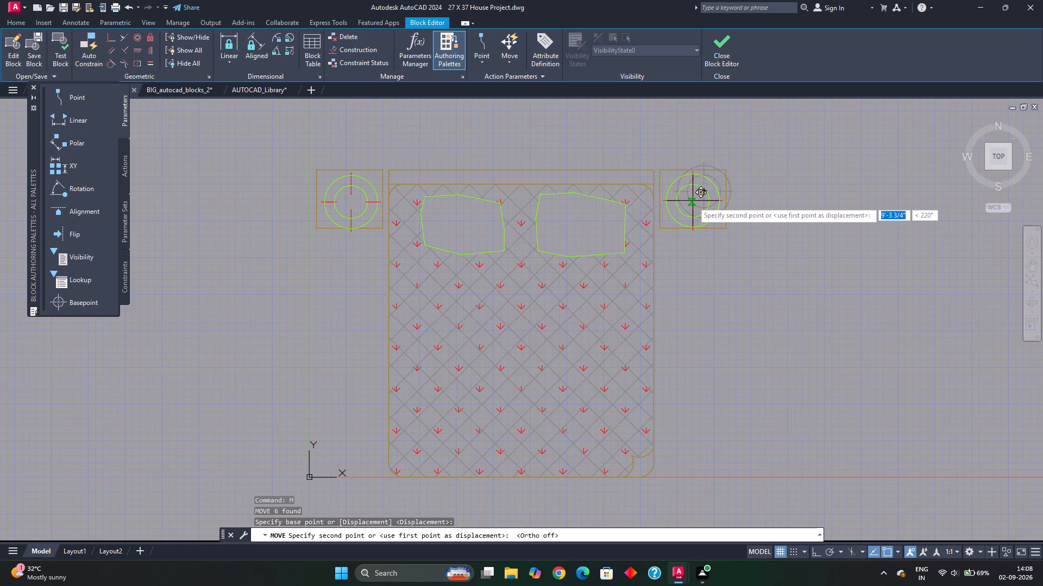
{"action": "left_click", "coordinate": [693, 201]}
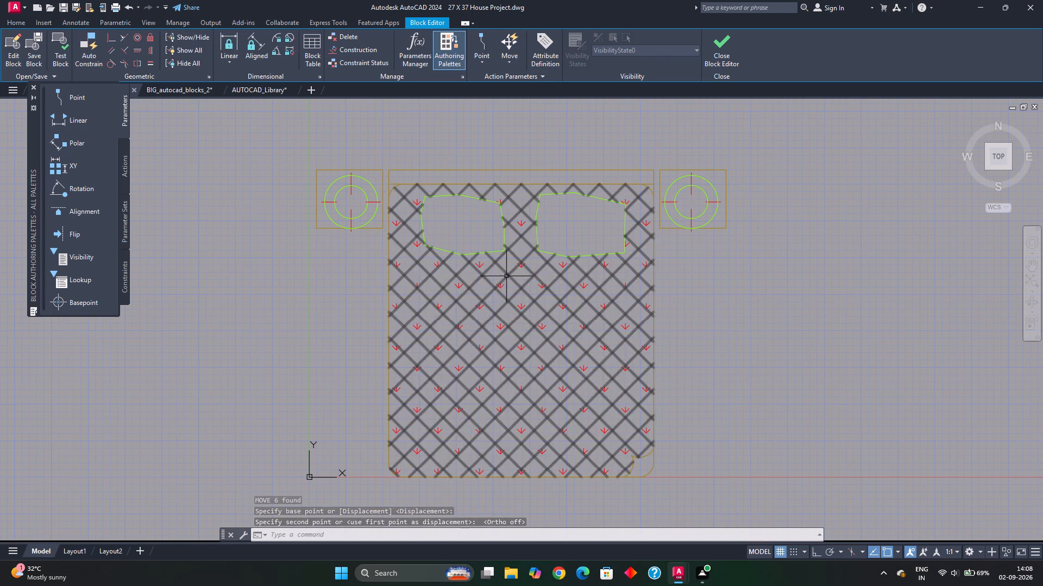
Close the Block Editor and save the lamp changes to block A$C190D2546.
{"action": "left_click", "coordinate": [718, 41]}
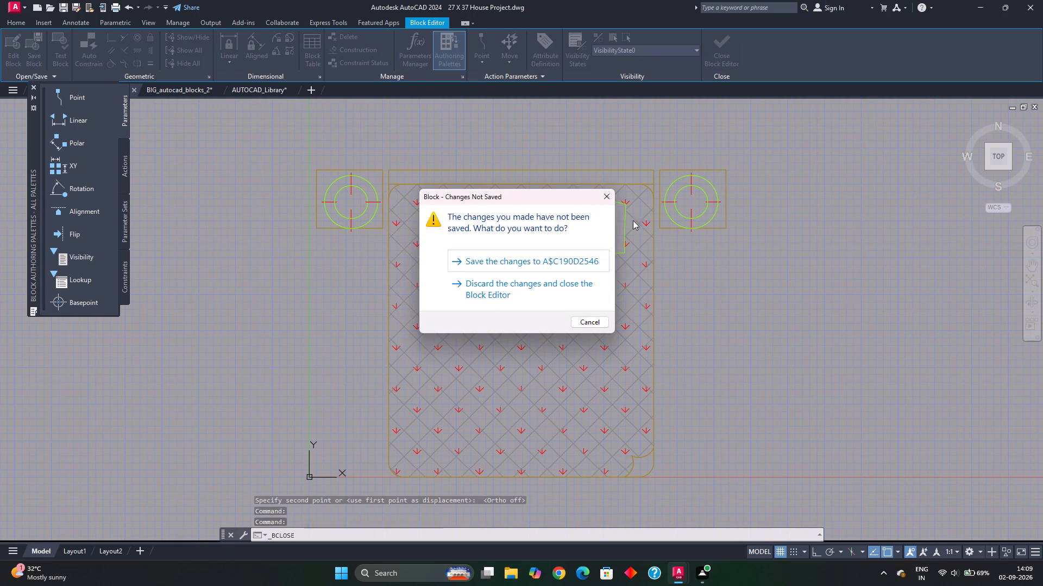
{"action": "left_click", "coordinate": [550, 261]}
Copy the bed by its right bedside table's outer back corner into the inner top-right corner of the upper-right room.
{"action": "scroll", "coordinate": [617, 321], "scroll_direction": "down", "scroll_amount": 2}
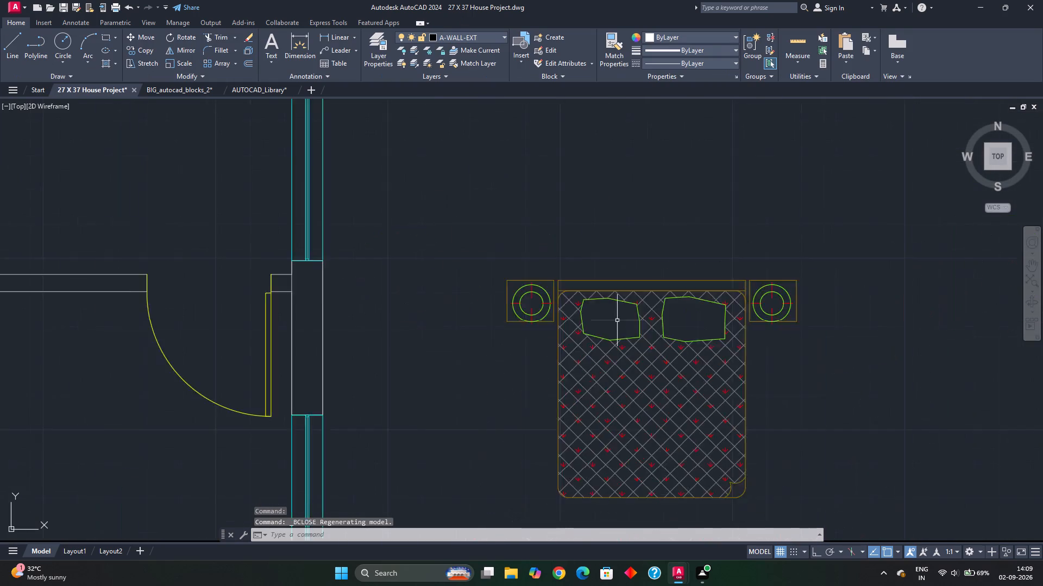
{"action": "scroll", "coordinate": [617, 321], "scroll_direction": "down", "scroll_amount": 1}
{"action": "middle_click_drag", "start_coordinate": [642, 341], "coordinate": [632, 322]}
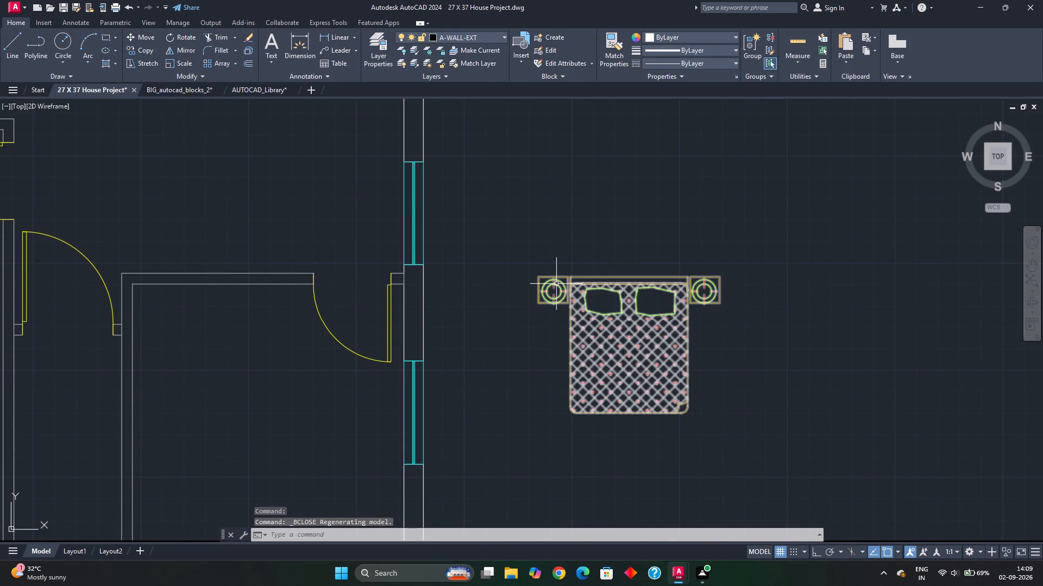
{"action": "left_click", "coordinate": [556, 284]}
{"action": "type", "text": "co"}
{"action": "key", "text": "Return"}
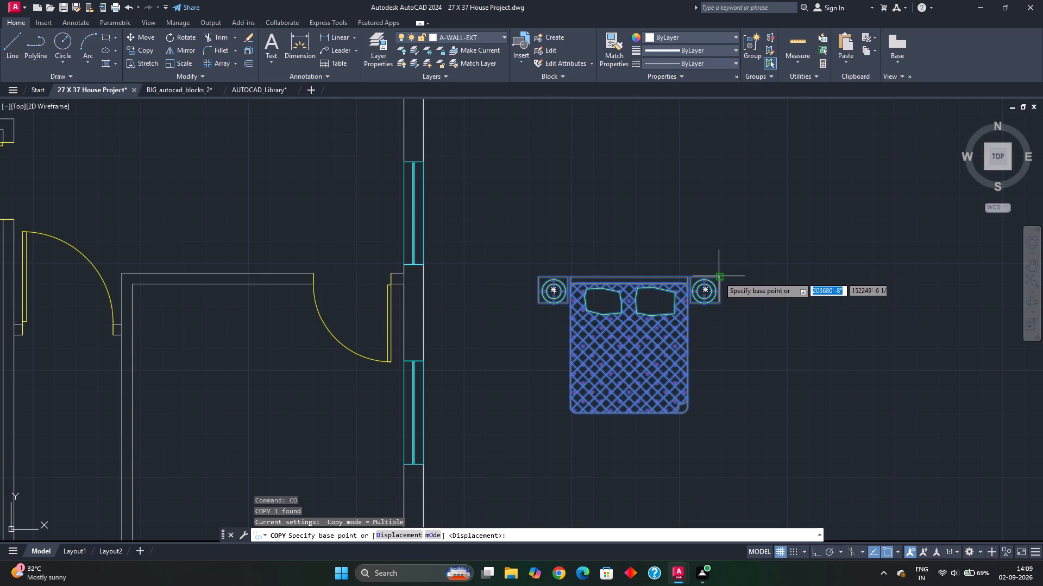
{"action": "left_click", "coordinate": [719, 277]}
{"action": "scroll", "coordinate": [511, 187], "scroll_direction": "down", "scroll_amount": 2}
{"action": "middle_click_drag", "start_coordinate": [509, 185], "coordinate": [592, 260]}
{"action": "middle_click_drag", "start_coordinate": [549, 188], "coordinate": [545, 302]}
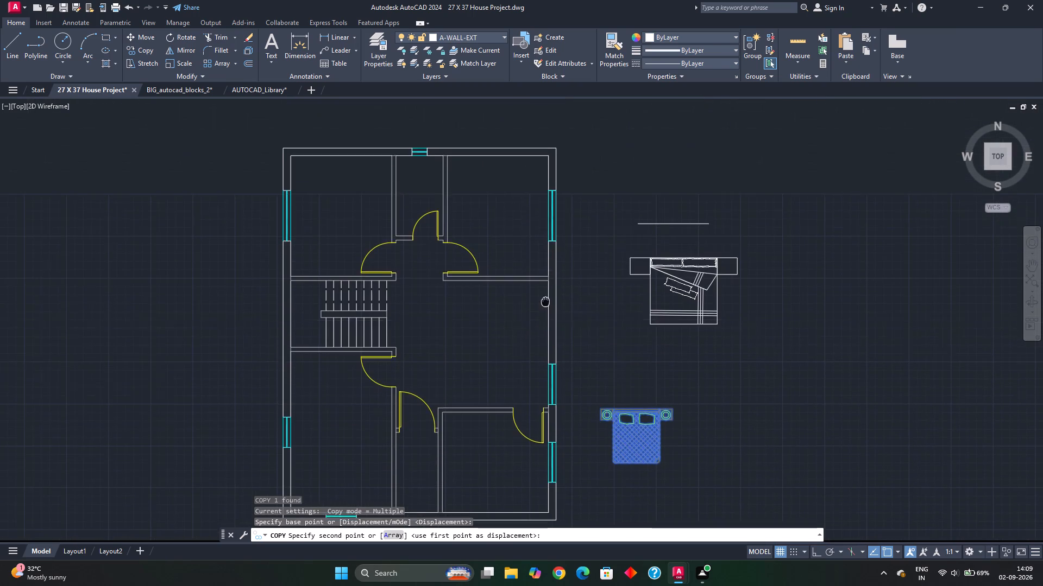
{"action": "middle_click_drag", "start_coordinate": [545, 302], "coordinate": [545, 304]}
{"action": "scroll", "coordinate": [543, 203], "scroll_direction": "up", "scroll_amount": 2}
{"action": "middle_click_drag", "start_coordinate": [543, 190], "coordinate": [546, 333]}
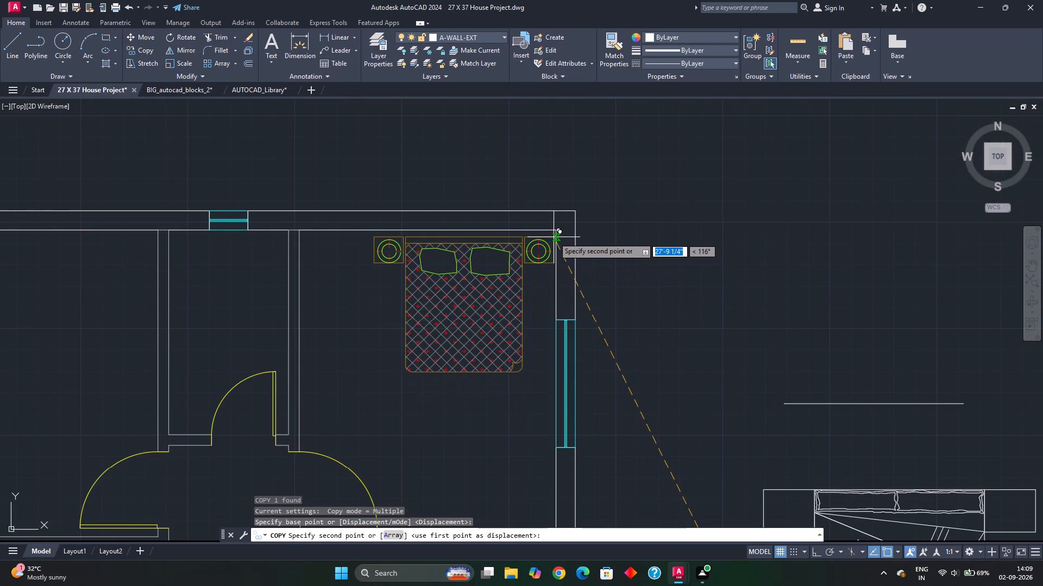
{"action": "left_click", "coordinate": [554, 234]}
{"action": "scroll", "coordinate": [575, 346], "scroll_direction": "down", "scroll_amount": 2}
{"action": "middle_click_drag", "start_coordinate": [576, 346], "coordinate": [598, 232]}
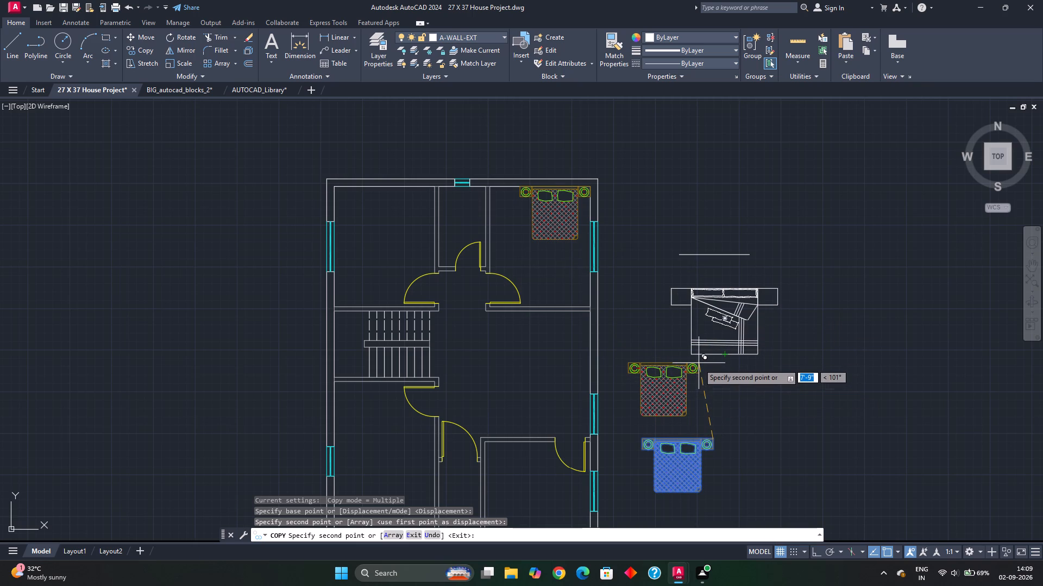
{"action": "key", "text": "Escape"}
Copy the bed outside the plan by its left bedside table's outer back corner into the upper-left room's inner top-left corner.
{"action": "left_click", "coordinate": [699, 433]}
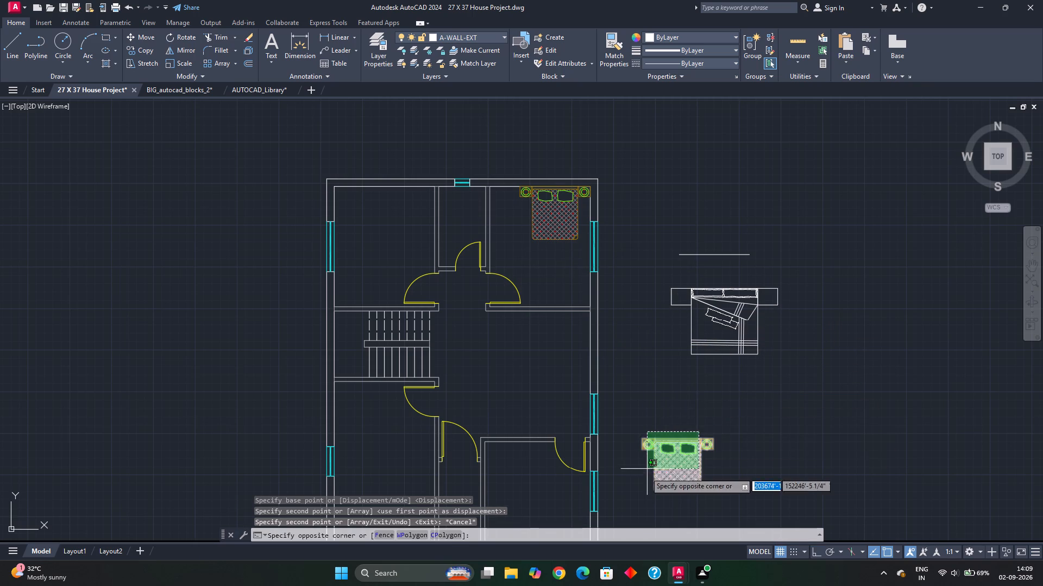
{"action": "left_click", "coordinate": [645, 473]}
{"action": "scroll", "coordinate": [654, 459], "scroll_direction": "up", "scroll_amount": 3}
{"action": "key", "text": "c"}
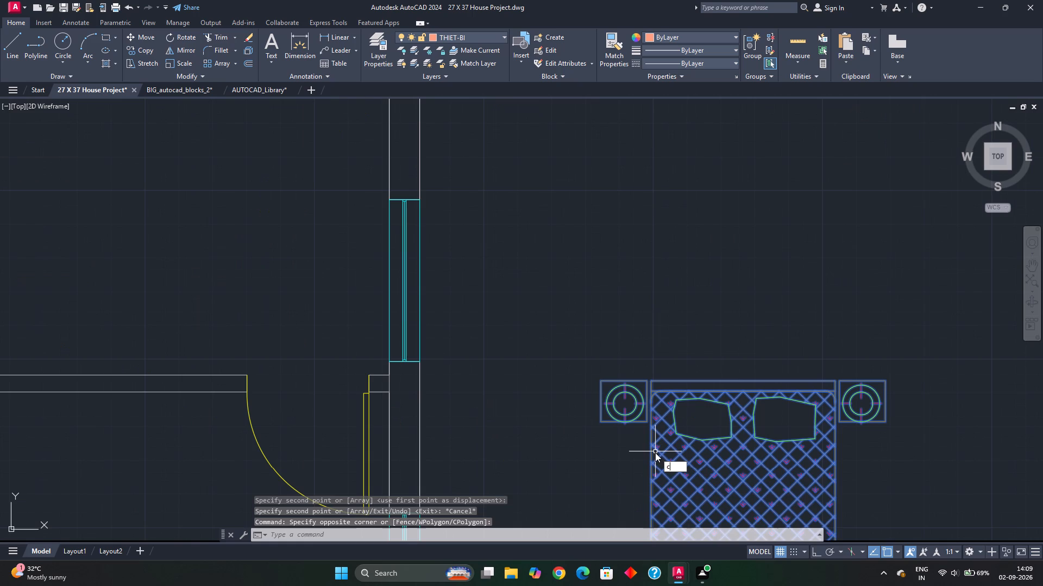
{"action": "key", "text": "o"}
{"action": "key", "text": "Return"}
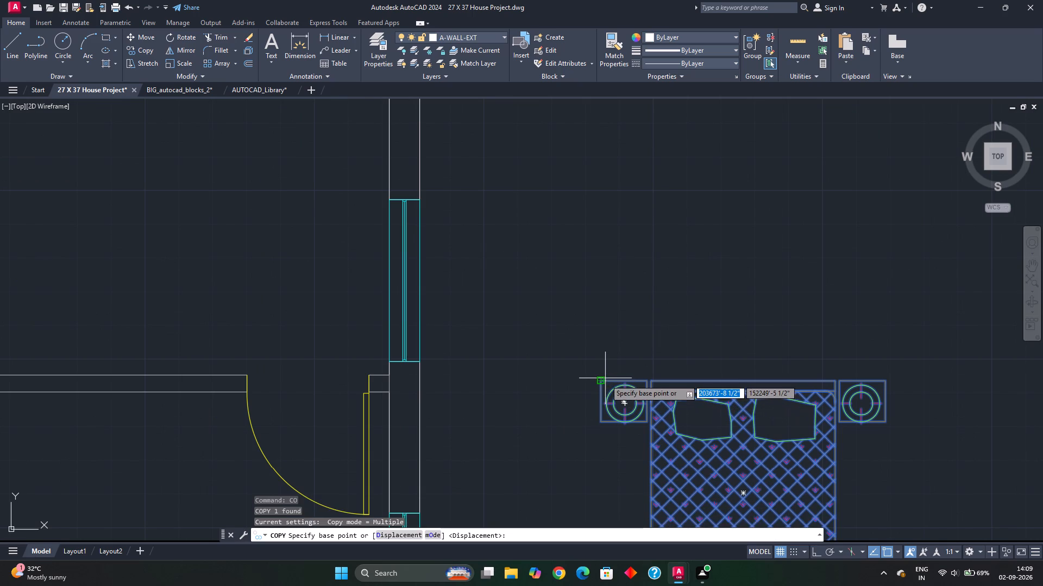
{"action": "left_click", "coordinate": [602, 381]}
{"action": "scroll", "coordinate": [511, 315], "scroll_direction": "down", "scroll_amount": 3}
{"action": "middle_click_drag", "start_coordinate": [511, 304], "coordinate": [833, 281]}
{"action": "middle_click_drag", "start_coordinate": [626, 190], "coordinate": [676, 381]}
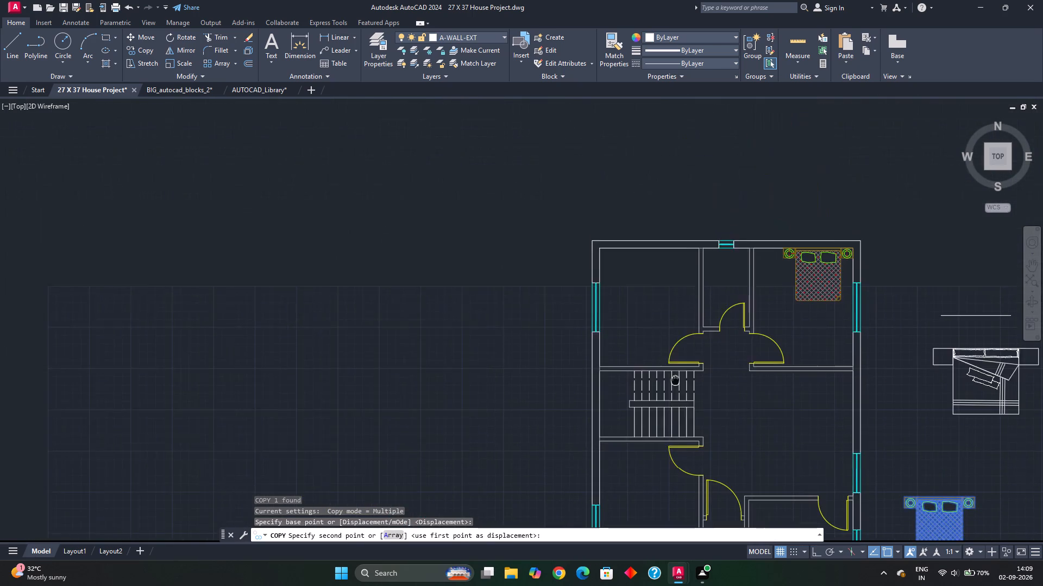
{"action": "middle_click_drag", "start_coordinate": [676, 381], "coordinate": [676, 383]}
{"action": "scroll", "coordinate": [604, 265], "scroll_direction": "up", "scroll_amount": 3}
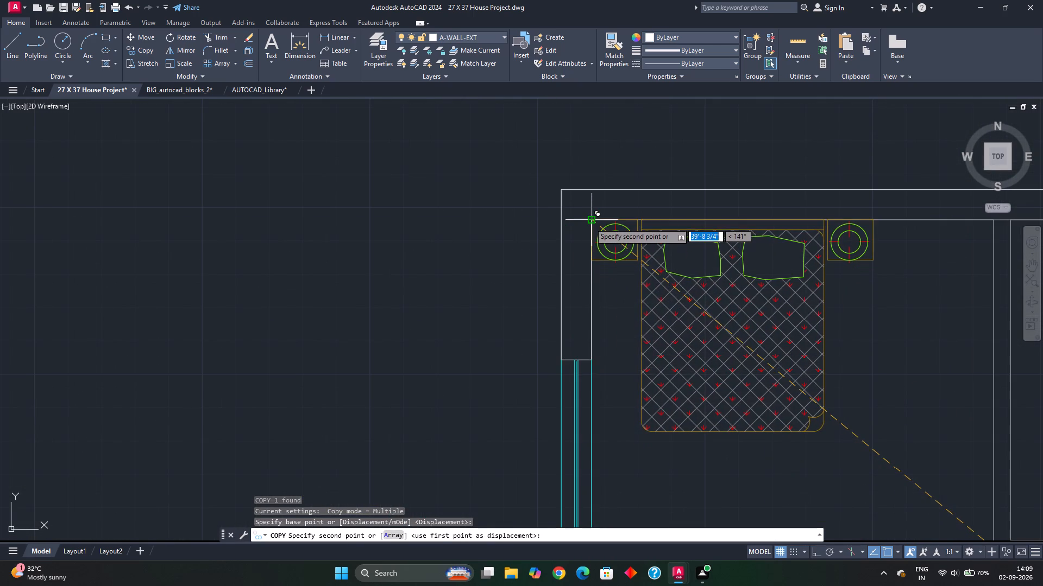
{"action": "left_click", "coordinate": [590, 220]}
{"action": "scroll", "coordinate": [707, 309], "scroll_direction": "down", "scroll_amount": 3}
{"action": "key", "text": "Escape"}
Open the block definition of the spare bed outside the plan in the Block Editor.
{"action": "middle_click_drag", "start_coordinate": [772, 349], "coordinate": [639, 290]}
{"action": "middle_click_drag", "start_coordinate": [711, 352], "coordinate": [589, 317]}
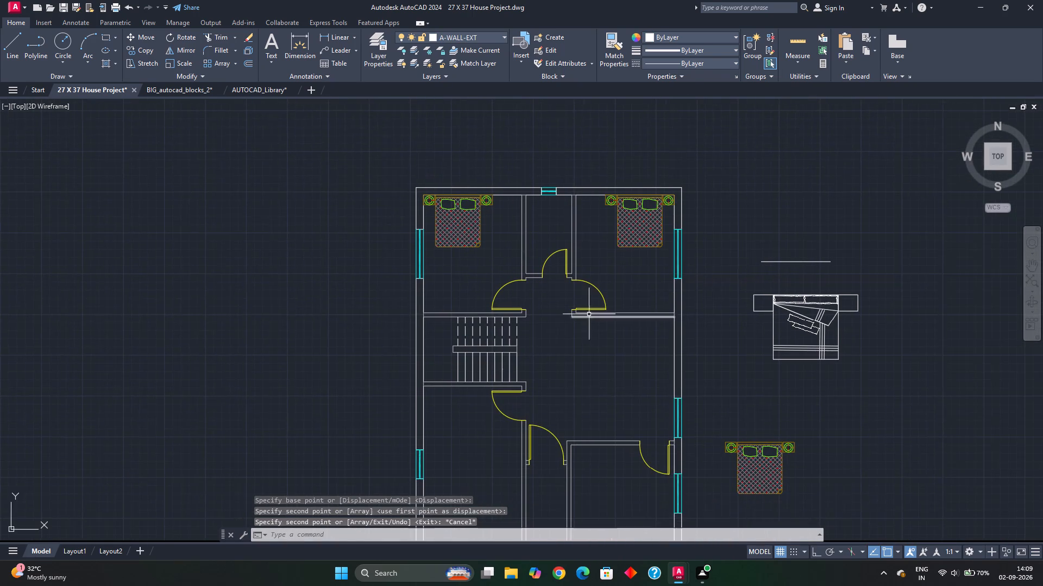
{"action": "middle_click_drag", "start_coordinate": [711, 380], "coordinate": [692, 354]}
{"action": "left_click", "coordinate": [700, 404]}
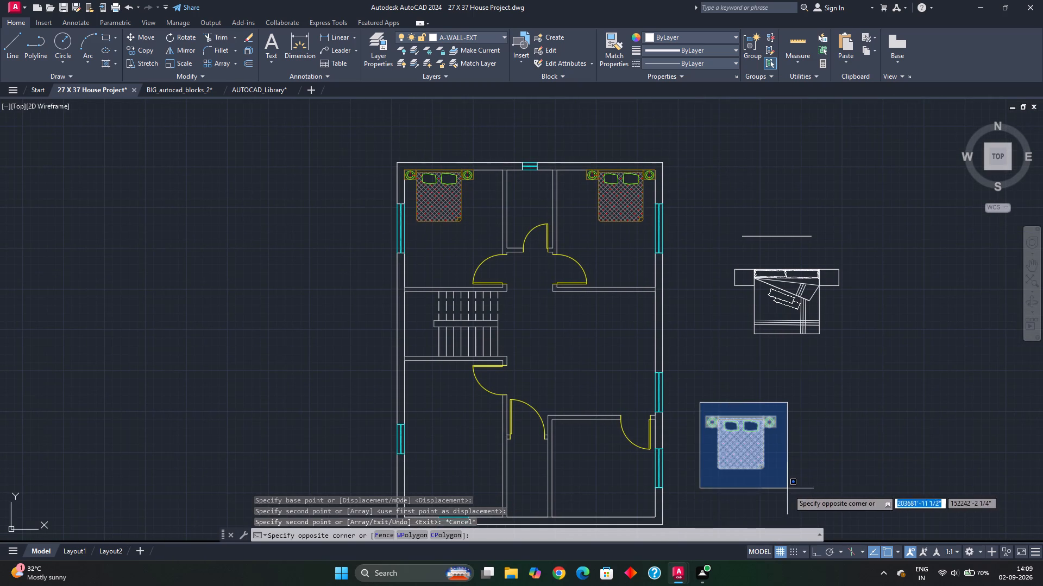
{"action": "left_click", "coordinate": [704, 357]}
{"action": "double_click", "coordinate": [730, 420]}
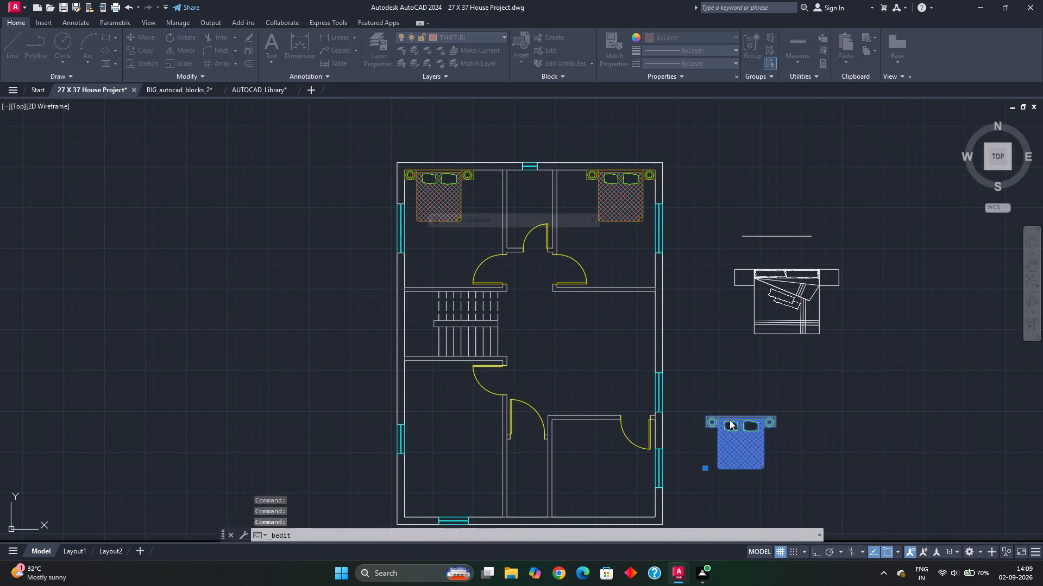
{"action": "left_click", "coordinate": [518, 372]}
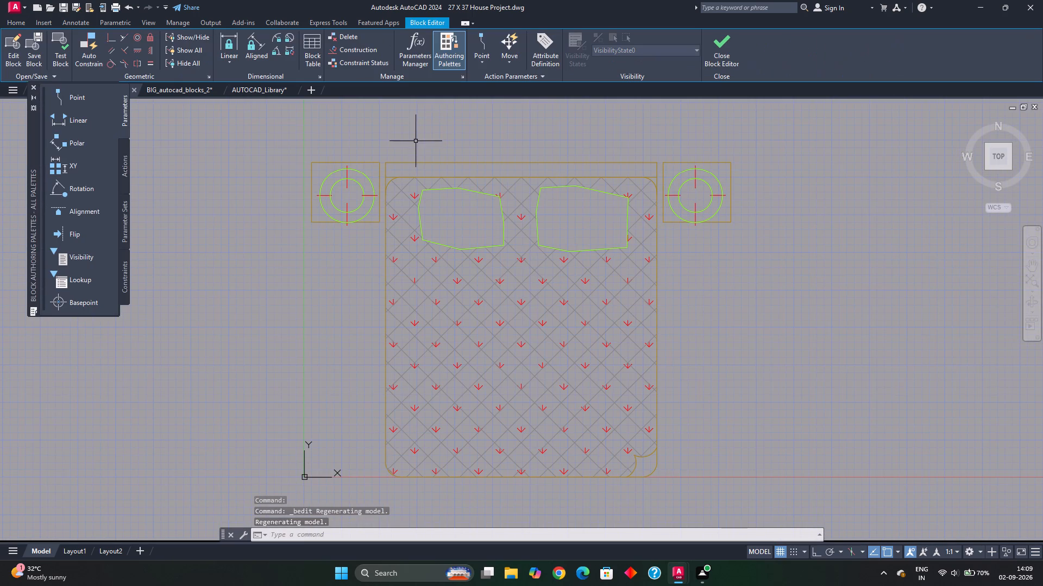
Assign all of the bed block's objects to the A-FURN layer.
{"action": "scroll", "coordinate": [744, 236], "scroll_direction": "down", "scroll_amount": 3}
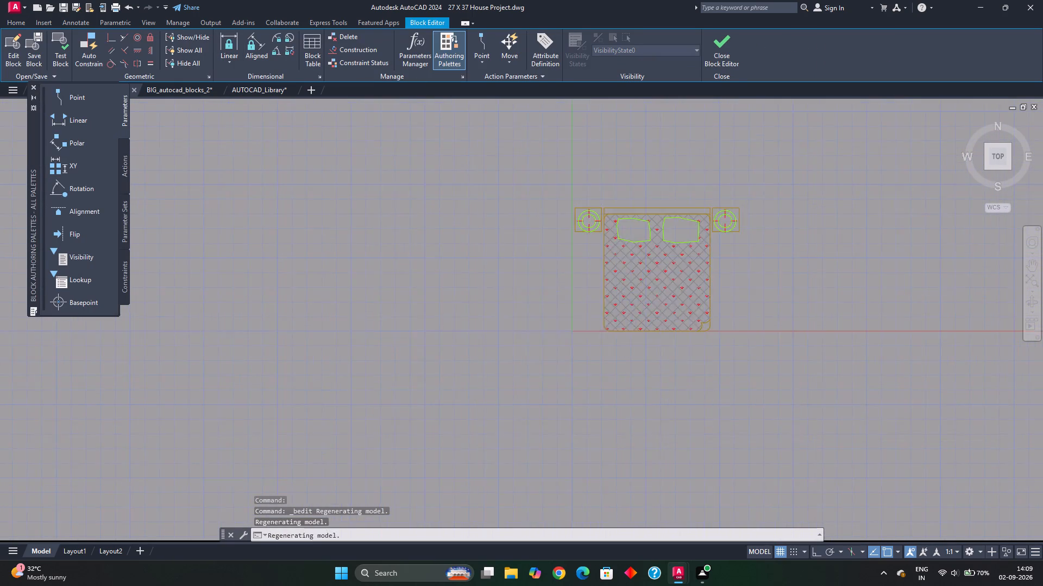
{"action": "left_click", "coordinate": [620, 197]}
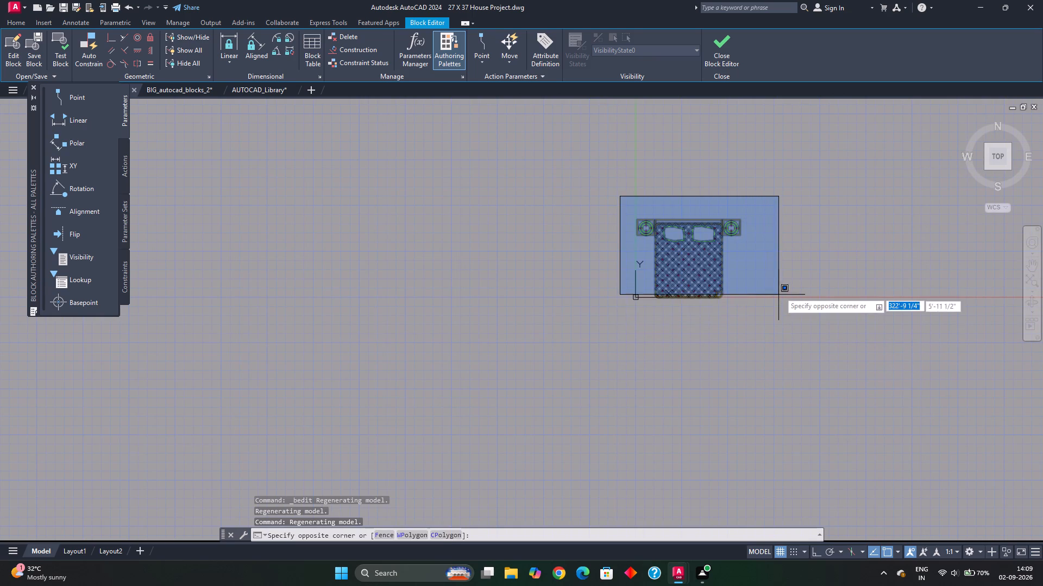
{"action": "left_click", "coordinate": [767, 329]}
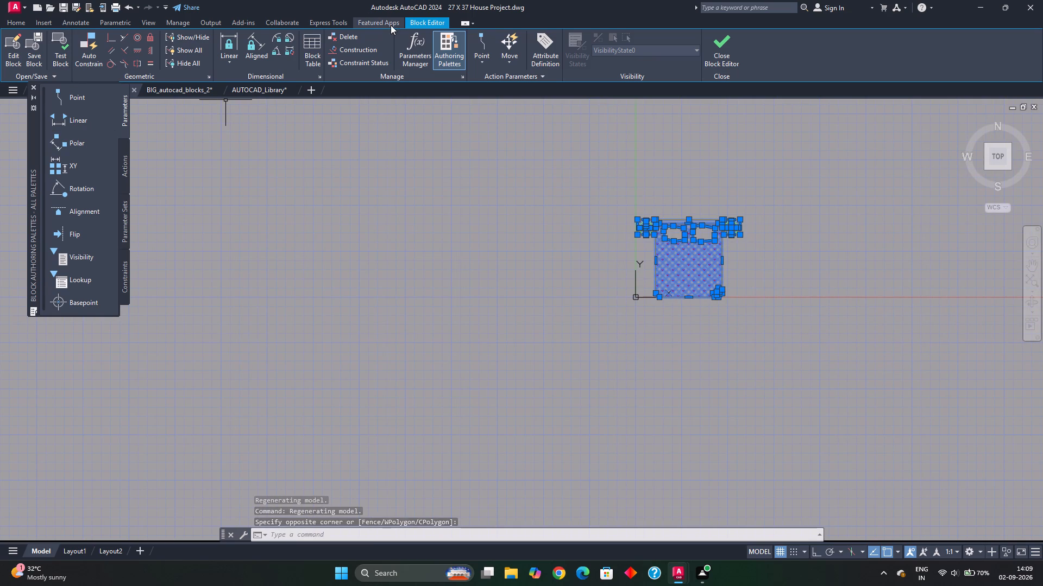
{"action": "left_click", "coordinate": [18, 23]}
{"action": "left_click", "coordinate": [465, 39]}
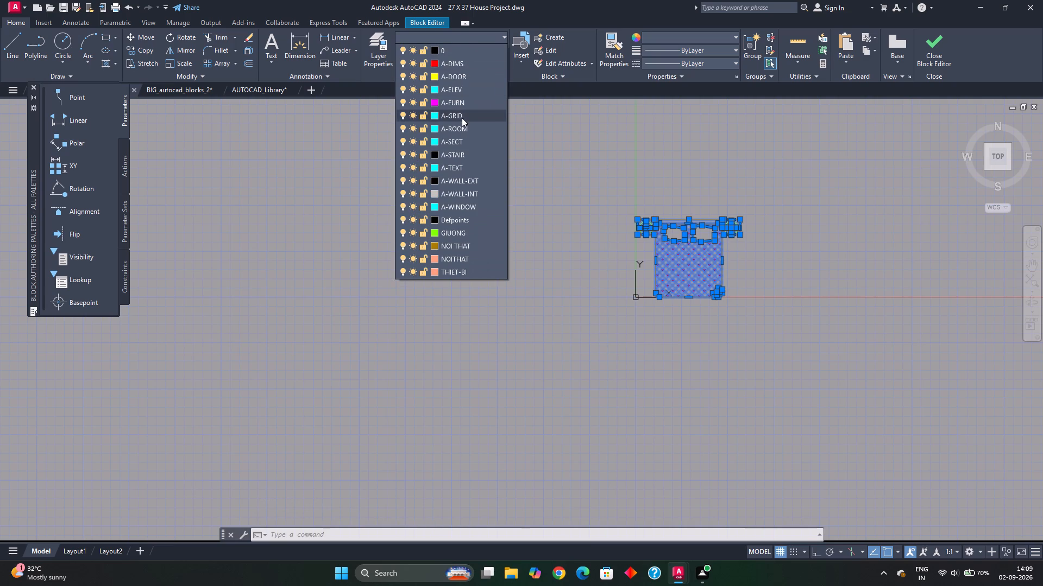
{"action": "left_click", "coordinate": [465, 104]}
{"action": "key", "text": "Escape"}
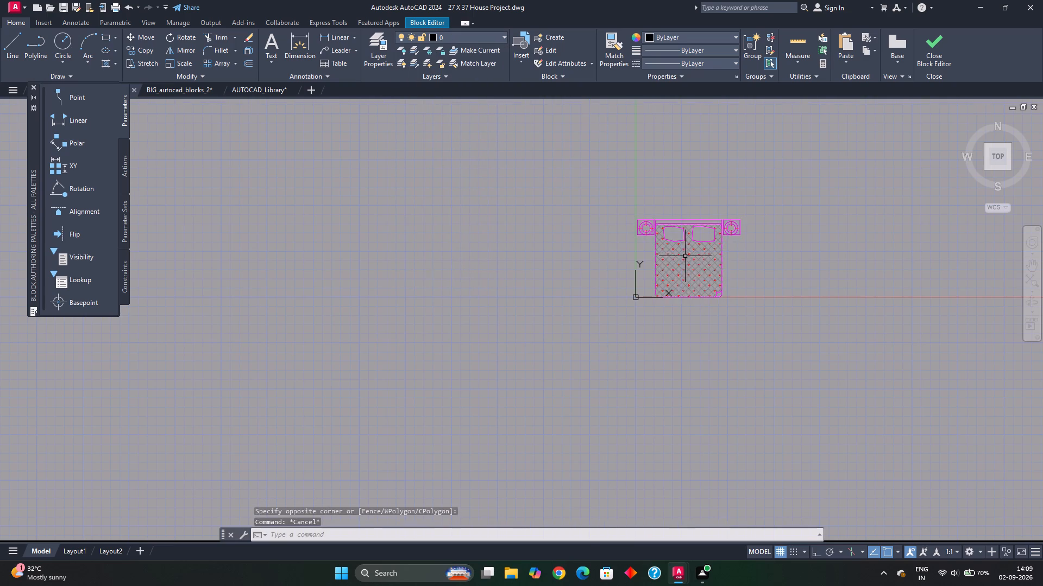
Close the Block Editor and save the layer change to the bed block.
{"action": "scroll", "coordinate": [685, 257], "scroll_direction": "up", "scroll_amount": 2}
{"action": "middle_click_drag", "start_coordinate": [685, 257], "coordinate": [636, 270]}
{"action": "left_click", "coordinate": [933, 50]}
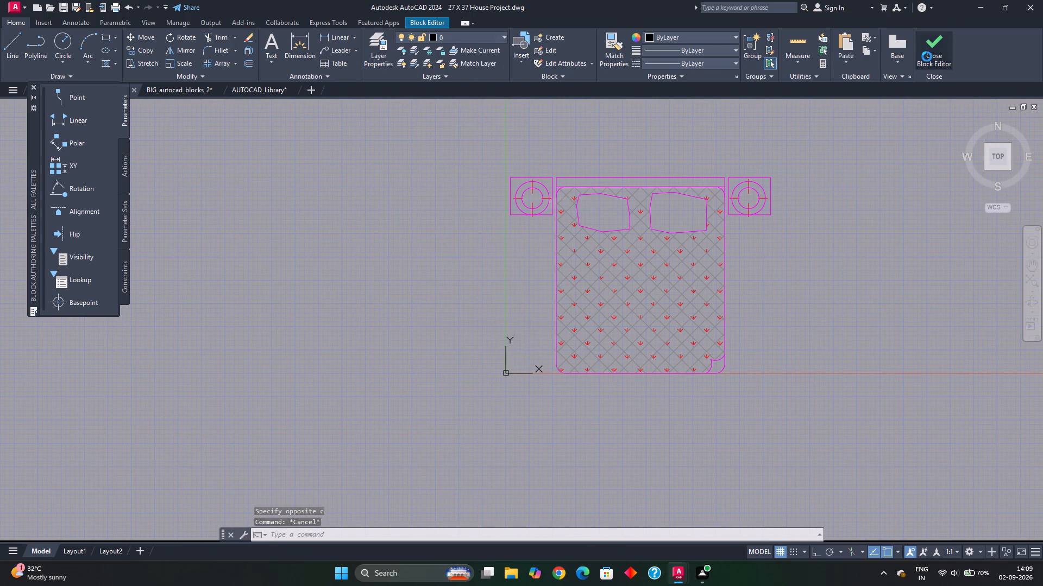
{"action": "left_click", "coordinate": [520, 263]}
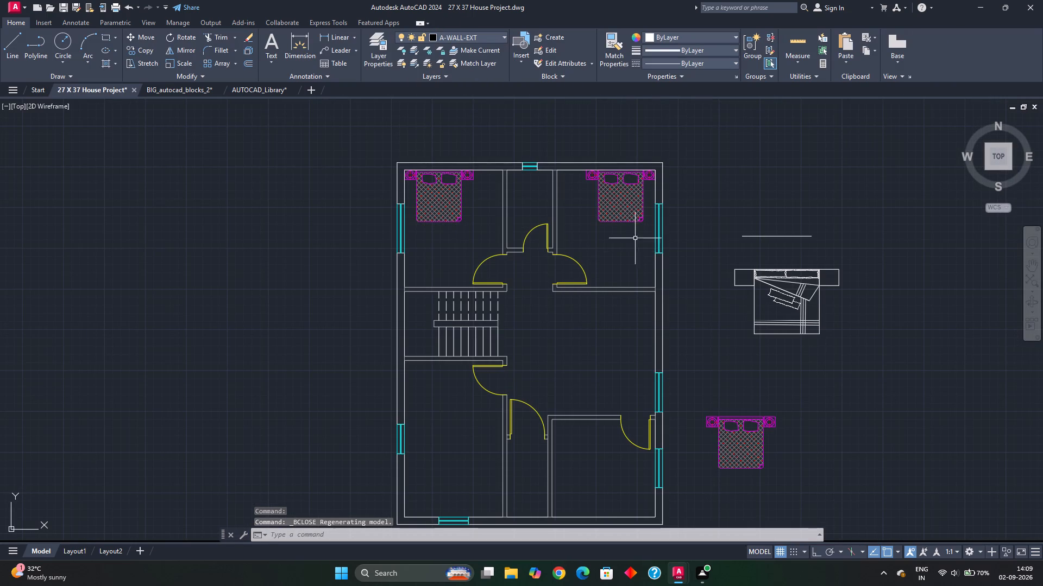
{"action": "key", "text": "Escape"}
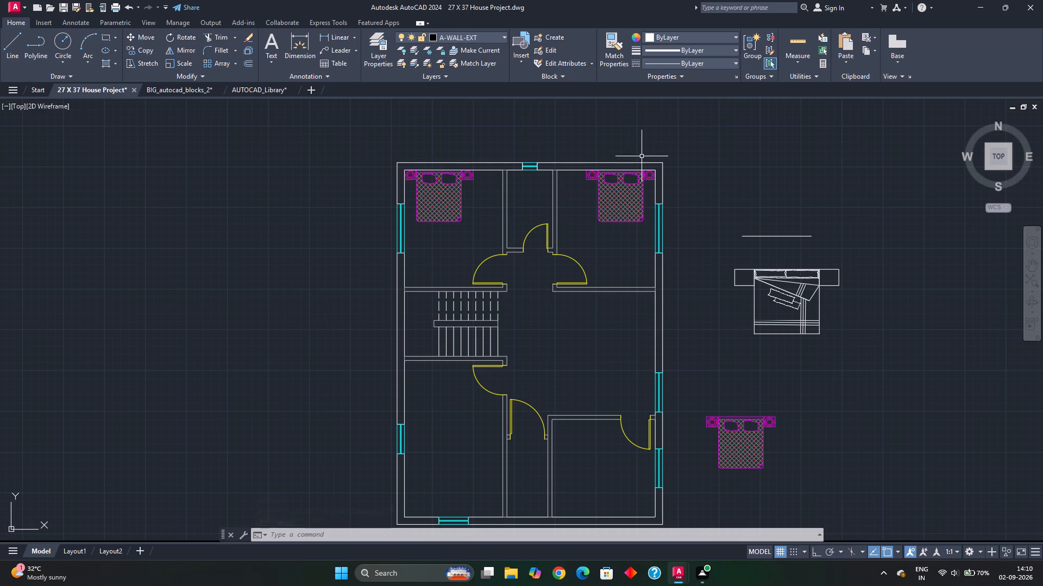
Rotate the magenta bed outside the plan to 90° about the midpoint of its headboard's back edge.
{"action": "middle_click_drag", "start_coordinate": [689, 415], "coordinate": [679, 383]}
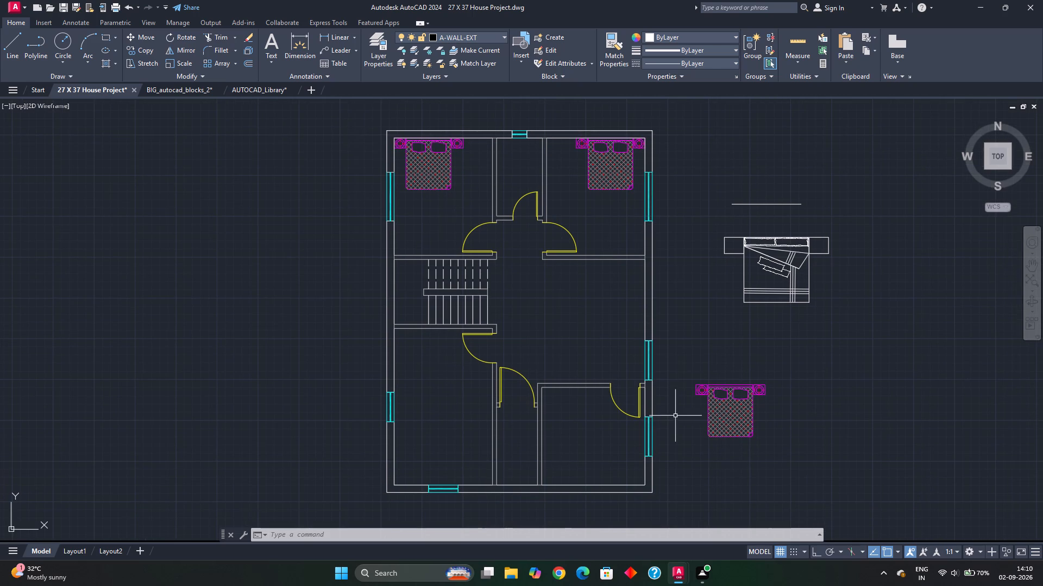
{"action": "scroll", "coordinate": [689, 430], "scroll_direction": "up", "scroll_amount": 1}
{"action": "middle_click_drag", "start_coordinate": [690, 429], "coordinate": [689, 423]}
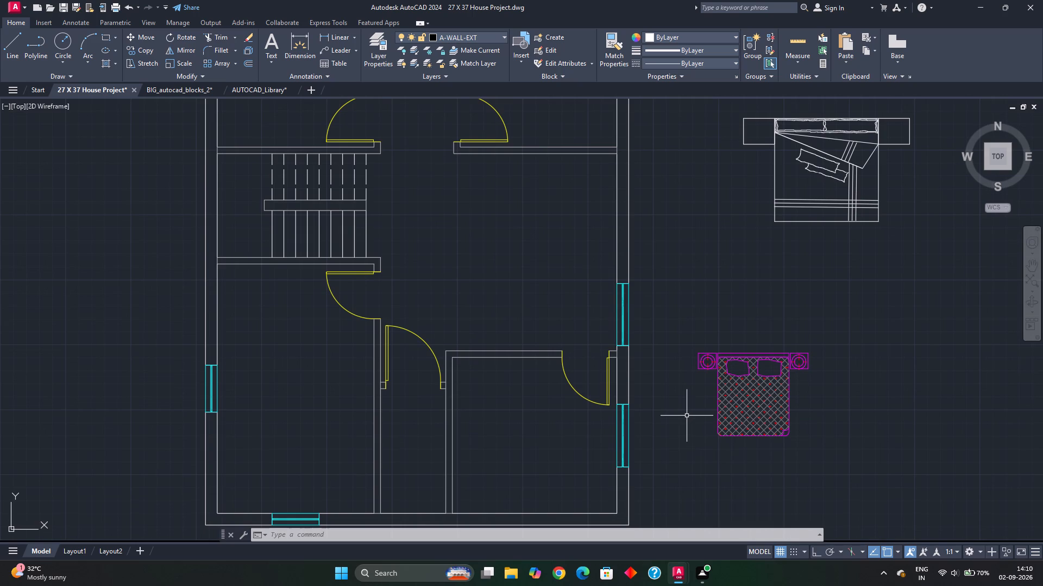
{"action": "left_click", "coordinate": [676, 324]}
{"action": "left_click", "coordinate": [846, 476]}
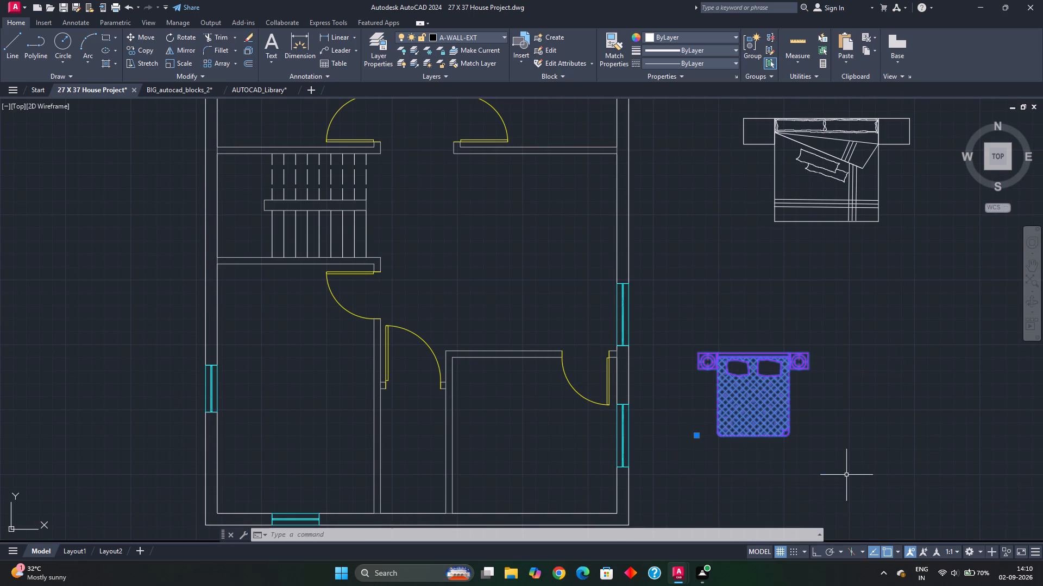
{"action": "key", "text": "r"}
{"action": "key", "text": "o"}
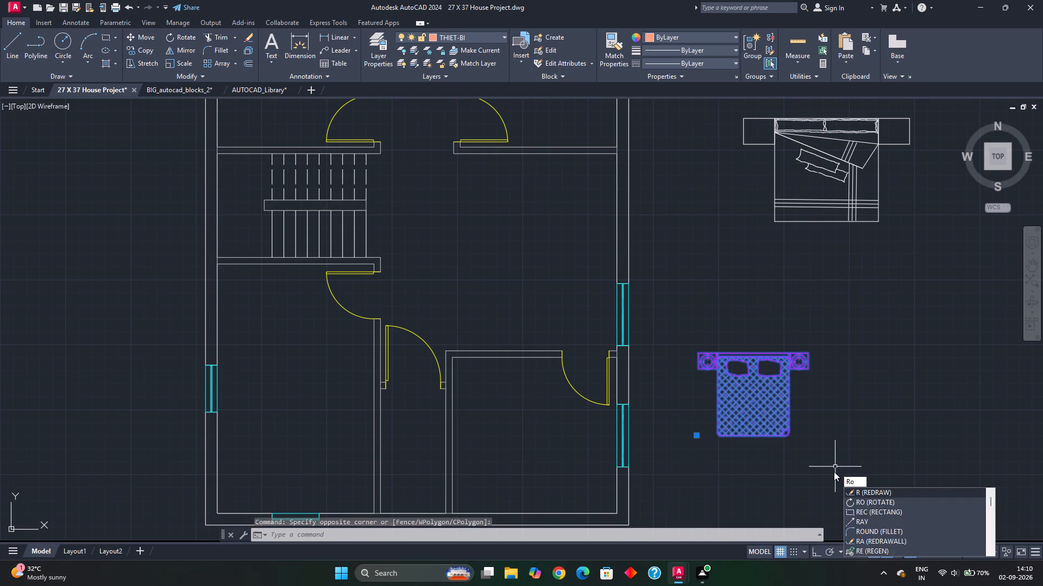
{"action": "key", "text": "Return"}
{"action": "left_click", "coordinate": [754, 355]}
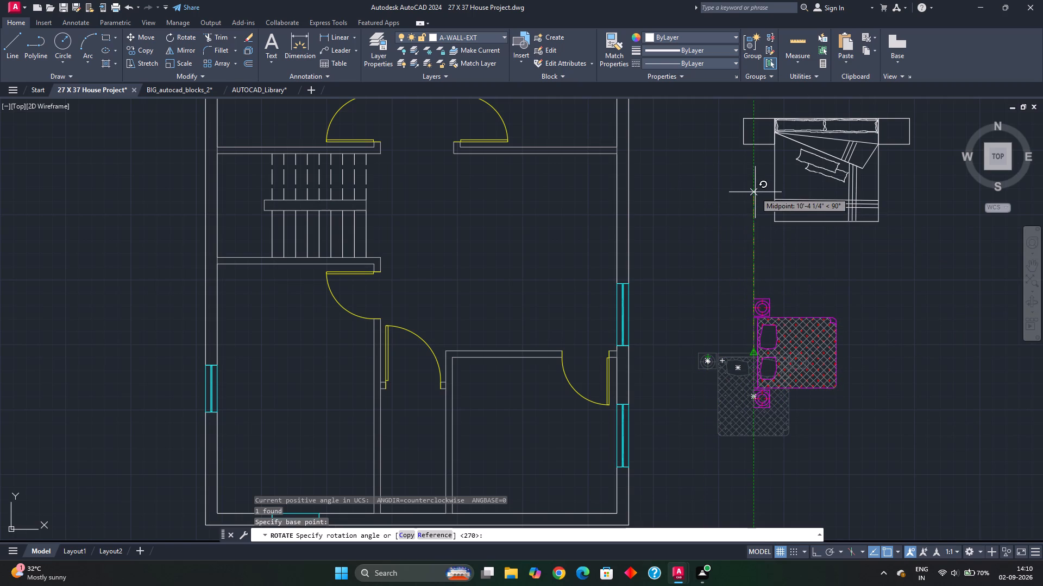
{"action": "left_click", "coordinate": [754, 193]}
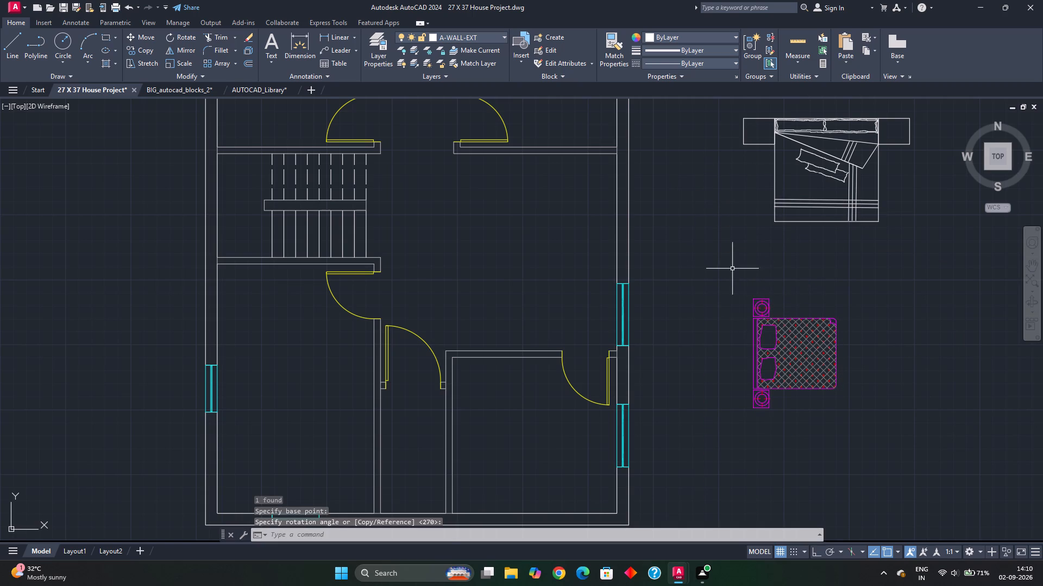
Move the rotated bed by its lower bedside table's outer back corner into the lower-right room's inner bottom-left corner.
{"action": "left_click", "coordinate": [733, 273]}
{"action": "left_click", "coordinate": [878, 468]}
{"action": "key", "text": "m"}
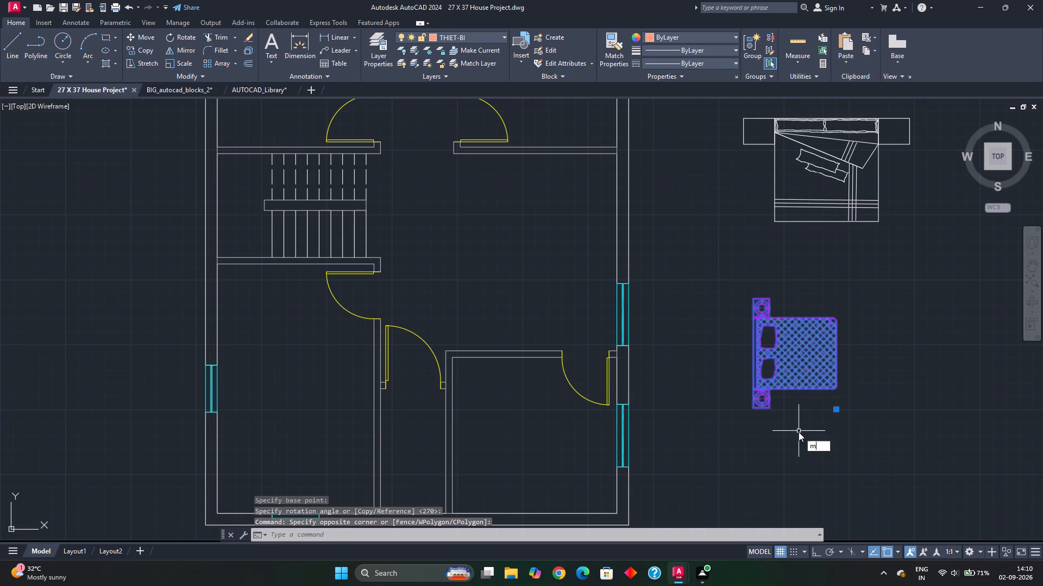
{"action": "key", "text": "Return"}
{"action": "left_click", "coordinate": [752, 411]}
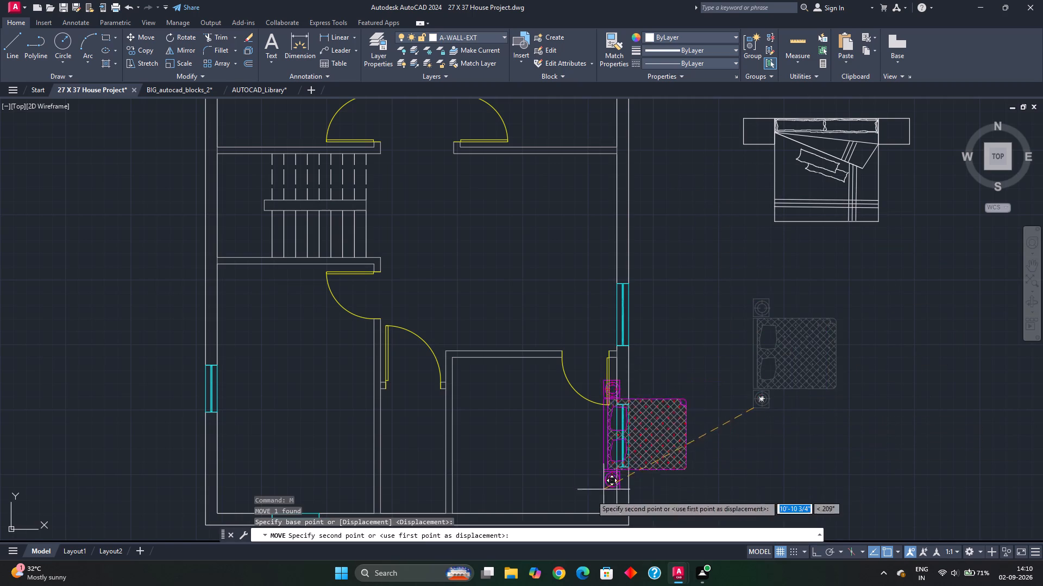
{"action": "middle_click_drag", "start_coordinate": [549, 500], "coordinate": [657, 335]}
{"action": "scroll", "coordinate": [583, 349], "scroll_direction": "up", "scroll_amount": 2}
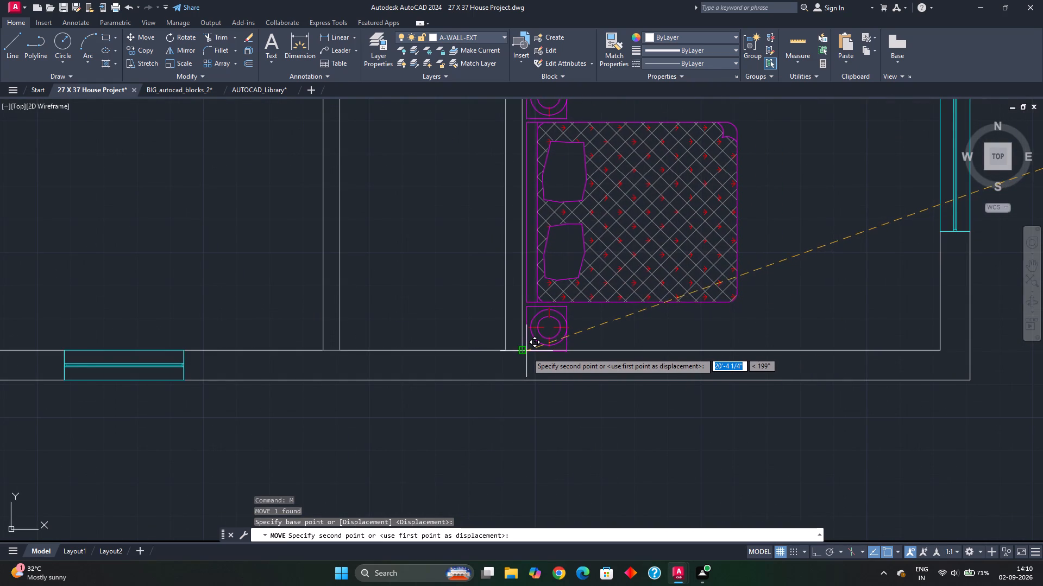
{"action": "left_click", "coordinate": [526, 352]}
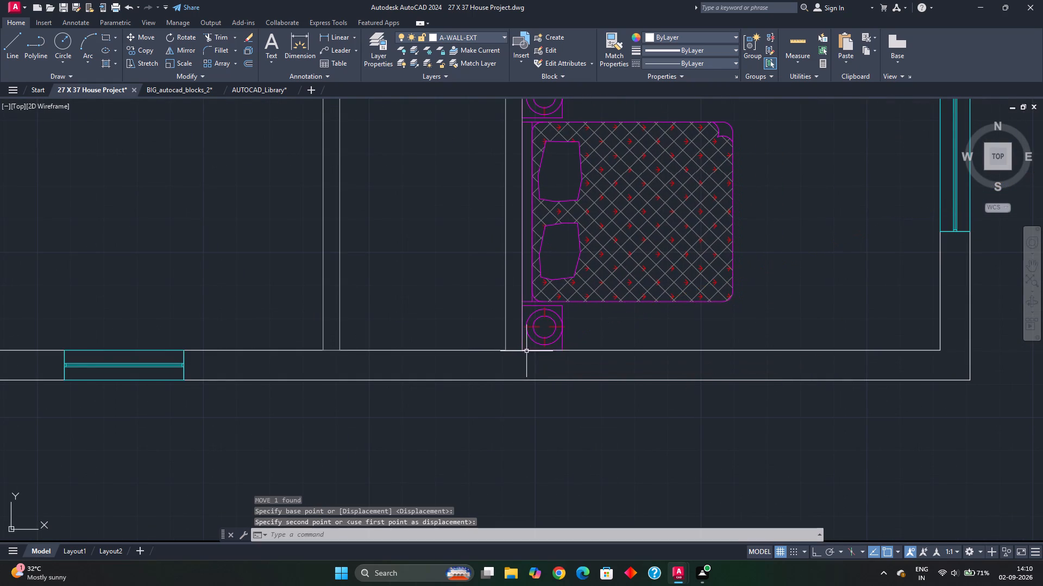
{"action": "scroll", "coordinate": [635, 345], "scroll_direction": "down", "scroll_amount": 2}
{"action": "key", "text": "Escape"}
Erase the leftover white bed drawing and the loose line above it outside the plan.
{"action": "middle_click_drag", "start_coordinate": [671, 310], "coordinate": [603, 341]}
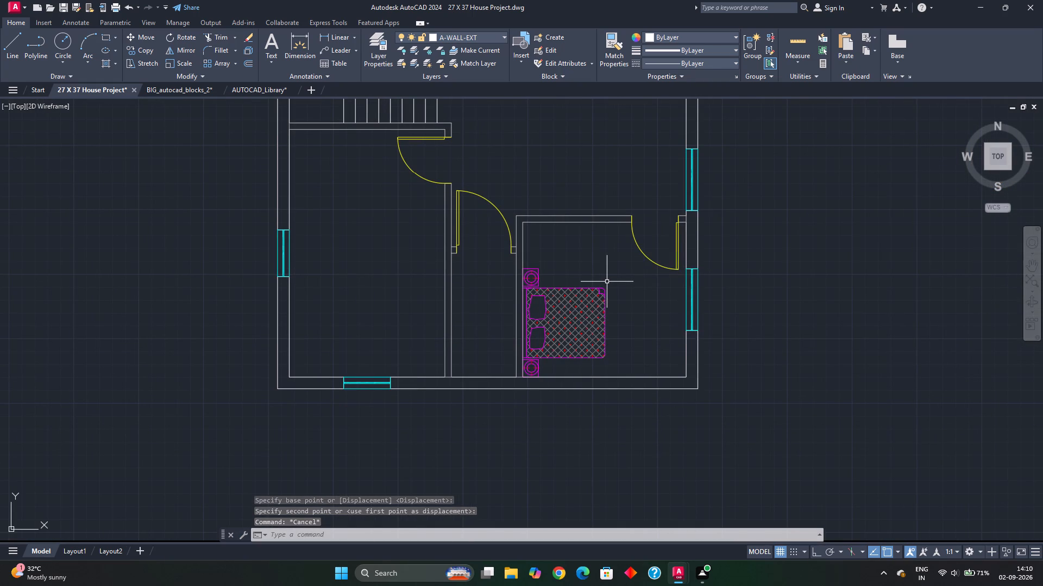
{"action": "middle_click_drag", "start_coordinate": [611, 269], "coordinate": [612, 278]}
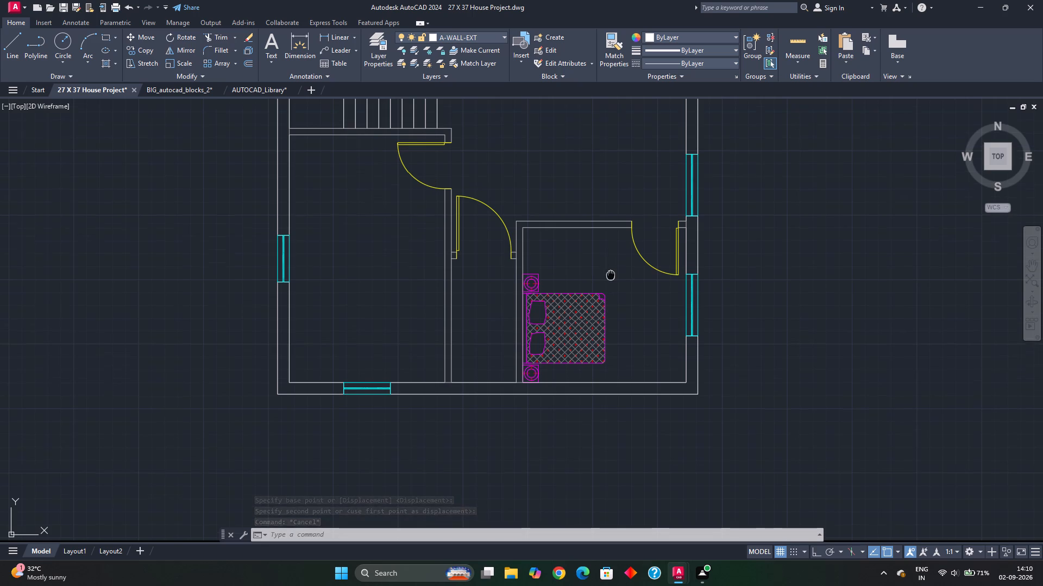
{"action": "middle_click_drag", "start_coordinate": [612, 278], "coordinate": [614, 300]}
{"action": "scroll", "coordinate": [595, 292], "scroll_direction": "down", "scroll_amount": 1}
{"action": "middle_click_drag", "start_coordinate": [609, 233], "coordinate": [608, 316]}
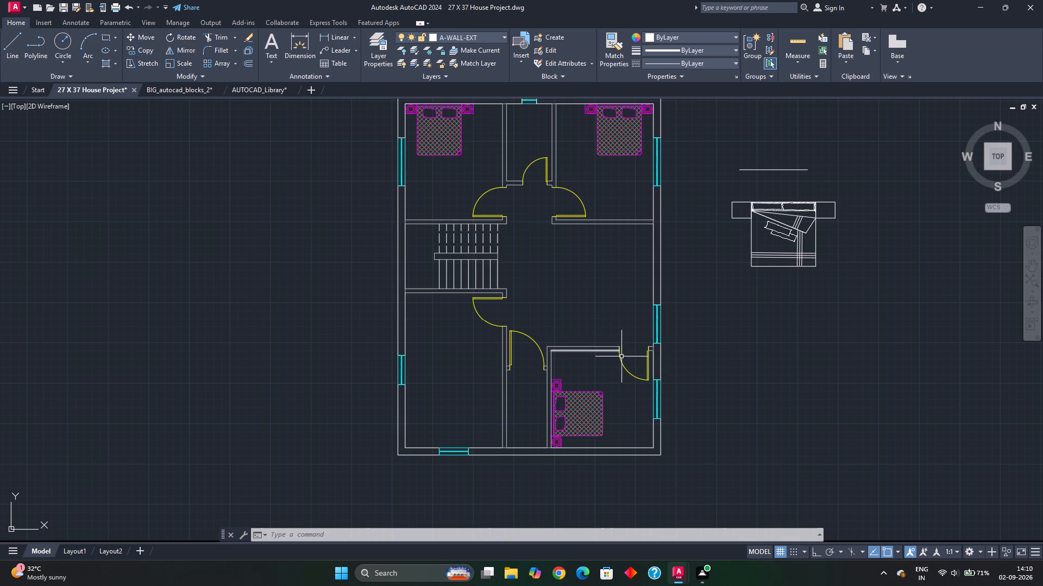
{"action": "middle_click_drag", "start_coordinate": [745, 307], "coordinate": [650, 352]}
{"action": "left_click", "coordinate": [599, 194]}
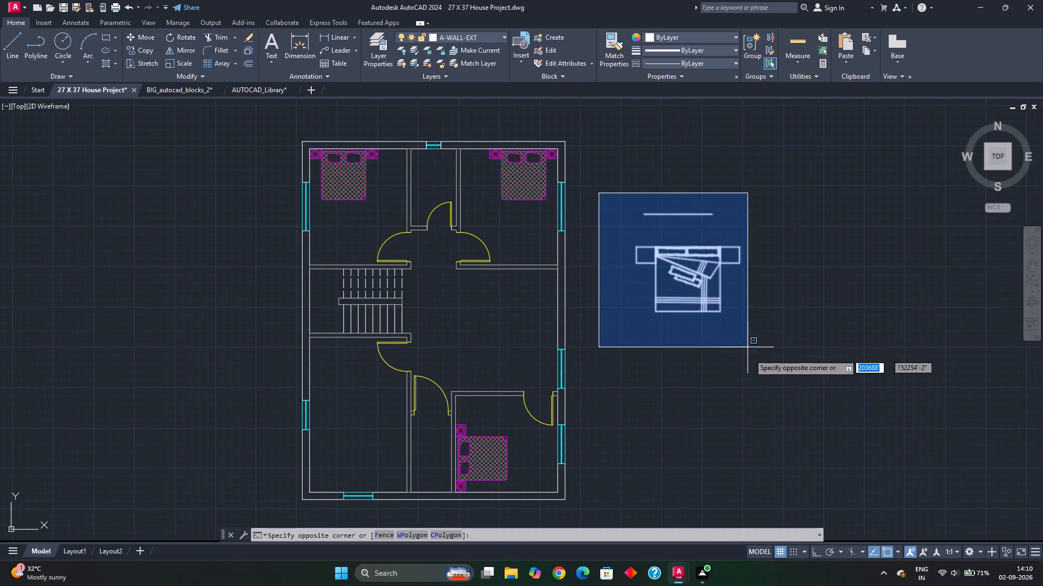
{"action": "left_click", "coordinate": [764, 352]}
{"action": "key", "text": "Delete"}
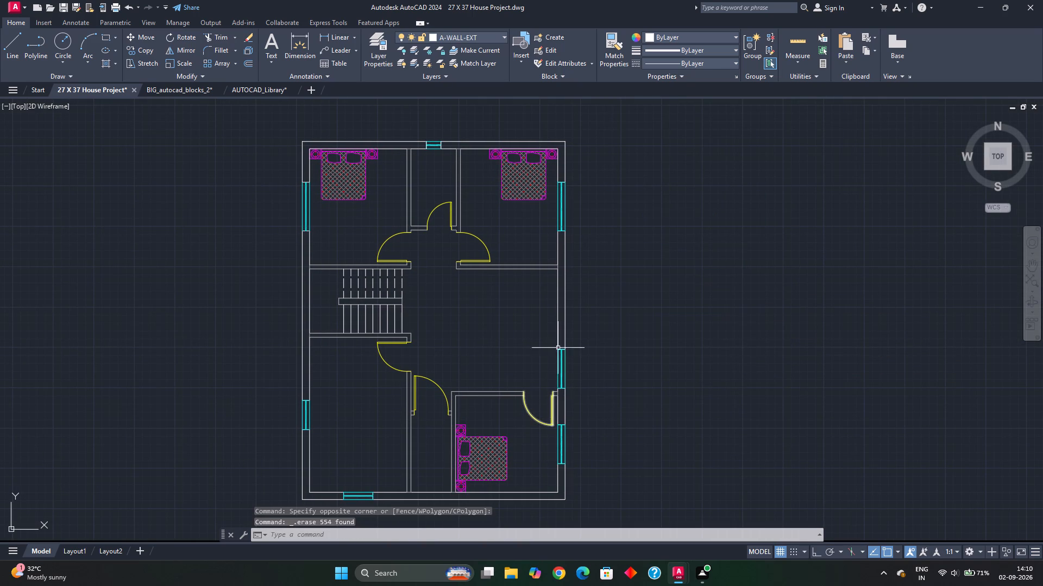
Switch to the AUTOCAD_Library drawing and examine the Kitchen and Toilet sections for blocks to use in the plan.
{"action": "scroll", "coordinate": [552, 320], "scroll_direction": "up", "scroll_amount": 1}
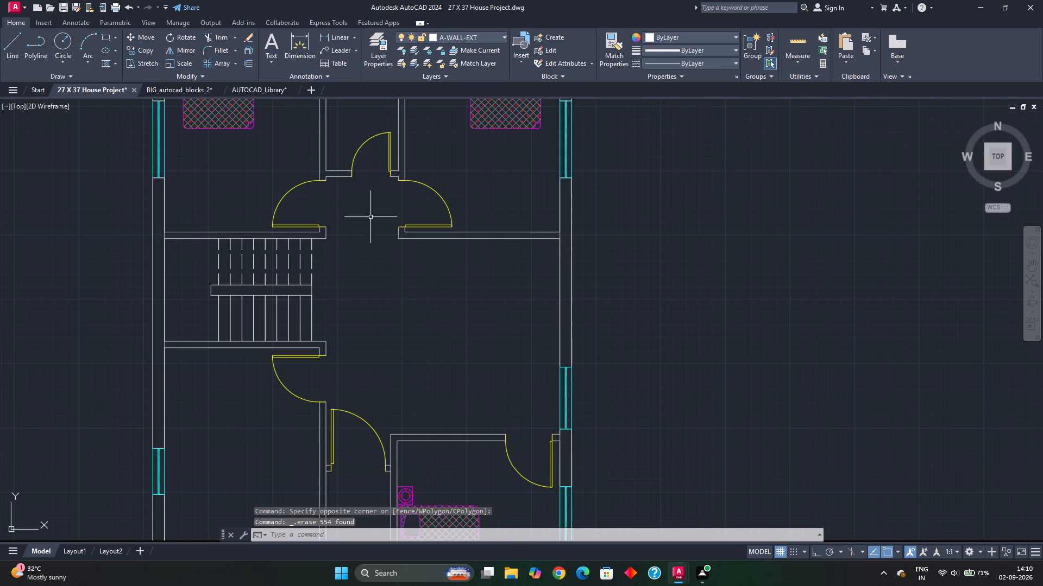
{"action": "scroll", "coordinate": [409, 295], "scroll_direction": "down", "scroll_amount": 2}
{"action": "middle_click_drag", "start_coordinate": [428, 304], "coordinate": [511, 269]}
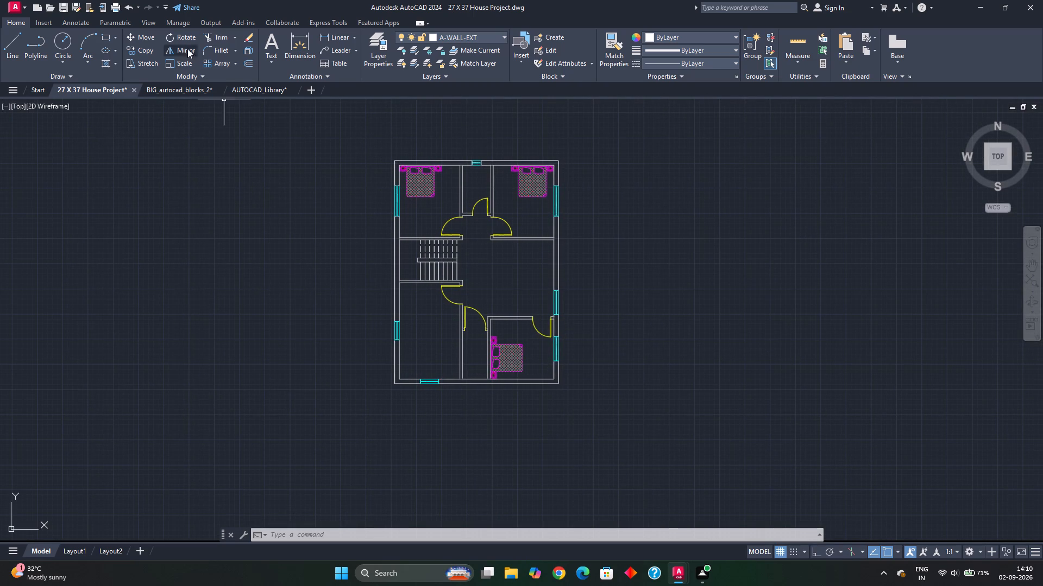
{"action": "left_click", "coordinate": [276, 85]}
{"action": "scroll", "coordinate": [541, 308], "scroll_direction": "down", "scroll_amount": 2}
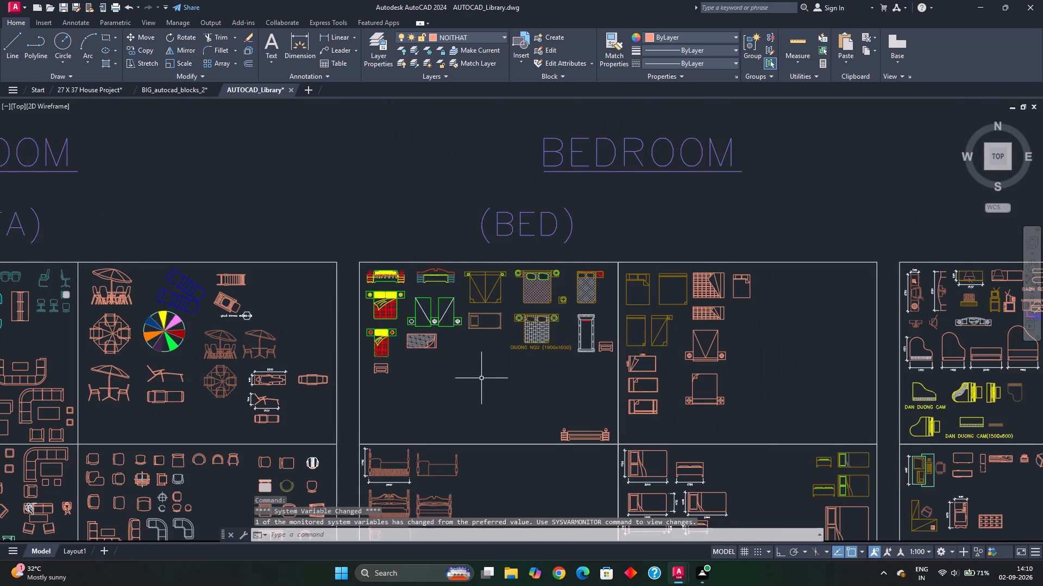
{"action": "middle_click_drag", "start_coordinate": [479, 380], "coordinate": [497, 263]}
{"action": "scroll", "coordinate": [497, 264], "scroll_direction": "down", "scroll_amount": 2}
{"action": "middle_click_drag", "start_coordinate": [487, 339], "coordinate": [461, 220]}
{"action": "middle_click_drag", "start_coordinate": [546, 357], "coordinate": [530, 236]}
{"action": "scroll", "coordinate": [435, 346], "scroll_direction": "up", "scroll_amount": 1}
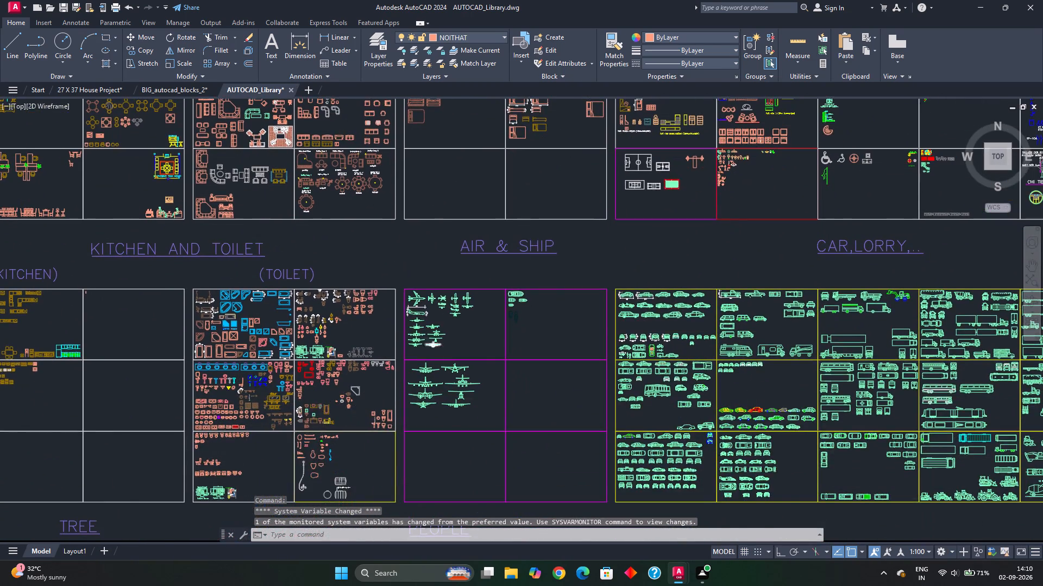
{"action": "scroll", "coordinate": [435, 346], "scroll_direction": "up", "scroll_amount": 2}
{"action": "scroll", "coordinate": [432, 332], "scroll_direction": "down", "scroll_amount": 3}
{"action": "middle_click_drag", "start_coordinate": [273, 369], "coordinate": [305, 338]}
{"action": "scroll", "coordinate": [306, 336], "scroll_direction": "up", "scroll_amount": 2}
{"action": "scroll", "coordinate": [211, 321], "scroll_direction": "down", "scroll_amount": 2}
{"action": "middle_click_drag", "start_coordinate": [210, 322], "coordinate": [392, 290]}
{"action": "scroll", "coordinate": [311, 248], "scroll_direction": "up", "scroll_amount": 2}
{"action": "scroll", "coordinate": [403, 264], "scroll_direction": "down", "scroll_amount": 2}
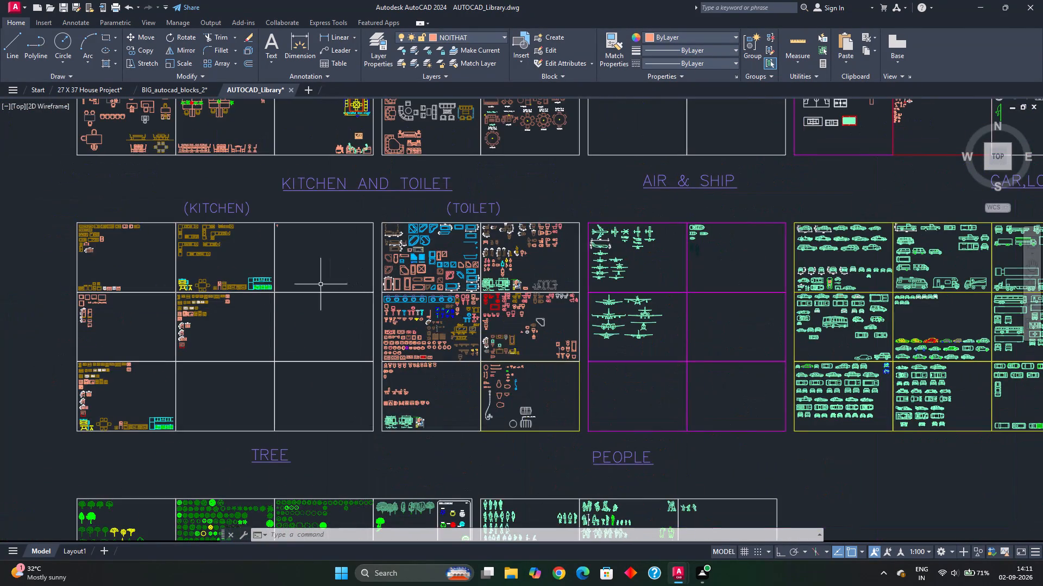
{"action": "middle_click_drag", "start_coordinate": [276, 346], "coordinate": [361, 320]}
{"action": "scroll", "coordinate": [296, 265], "scroll_direction": "up", "scroll_amount": 2}
{"action": "scroll", "coordinate": [295, 267], "scroll_direction": "down", "scroll_amount": 1}
{"action": "scroll", "coordinate": [294, 270], "scroll_direction": "up", "scroll_amount": 1}
{"action": "middle_click", "coordinate": [294, 270]}
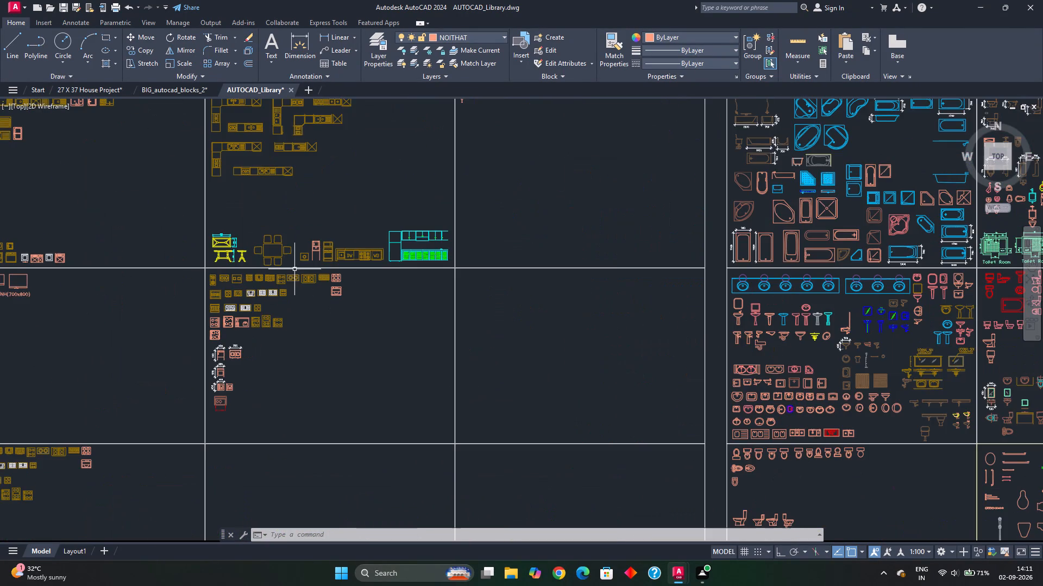
{"action": "scroll", "coordinate": [293, 249], "scroll_direction": "down", "scroll_amount": 2}
{"action": "scroll", "coordinate": [271, 203], "scroll_direction": "up", "scroll_amount": 2}
{"action": "middle_click_drag", "start_coordinate": [274, 210], "coordinate": [353, 236]}
{"action": "scroll", "coordinate": [199, 239], "scroll_direction": "up", "scroll_amount": 2}
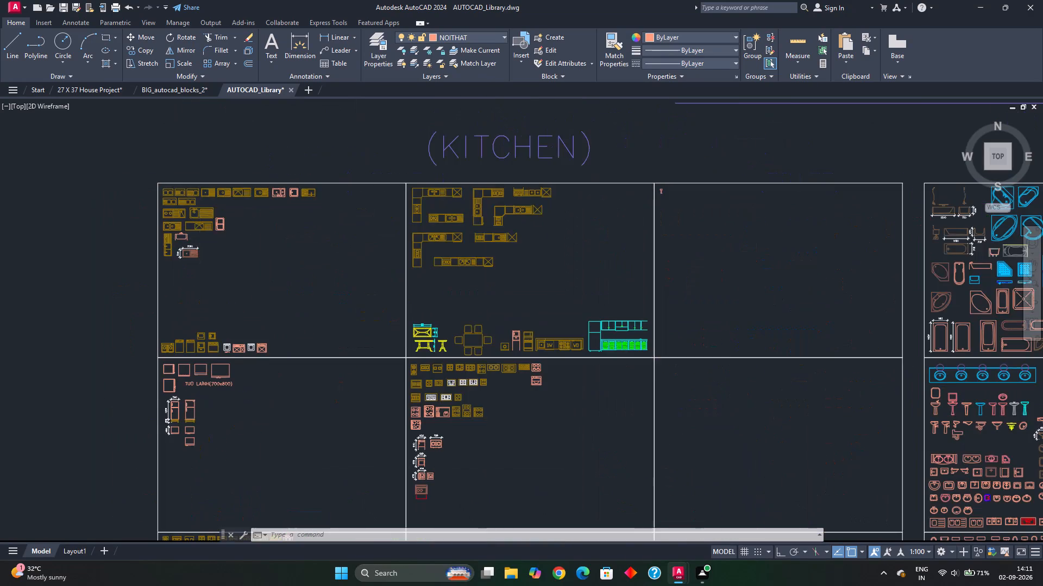
{"action": "scroll", "coordinate": [208, 252], "scroll_direction": "down", "scroll_amount": 2}
{"action": "middle_click_drag", "start_coordinate": [275, 313], "coordinate": [354, 137]}
{"action": "scroll", "coordinate": [328, 303], "scroll_direction": "up", "scroll_amount": 2}
{"action": "middle_click_drag", "start_coordinate": [328, 303], "coordinate": [322, 205]}
{"action": "scroll", "coordinate": [336, 341], "scroll_direction": "down", "scroll_amount": 2}
{"action": "middle_click_drag", "start_coordinate": [428, 429], "coordinate": [347, 228]}
{"action": "middle_click", "coordinate": [441, 385]}
{"action": "scroll", "coordinate": [602, 252], "scroll_direction": "down", "scroll_amount": 1}
Examine the library's Everything, Bedroom and Living-Room furniture sections for more blocks.
{"action": "scroll", "coordinate": [638, 257], "scroll_direction": "down", "scroll_amount": 1}
{"action": "middle_click_drag", "start_coordinate": [636, 265], "coordinate": [371, 300]}
{"action": "middle_click_drag", "start_coordinate": [693, 254], "coordinate": [530, 309]}
{"action": "scroll", "coordinate": [529, 266], "scroll_direction": "up", "scroll_amount": 3}
{"action": "scroll", "coordinate": [535, 257], "scroll_direction": "down", "scroll_amount": 2}
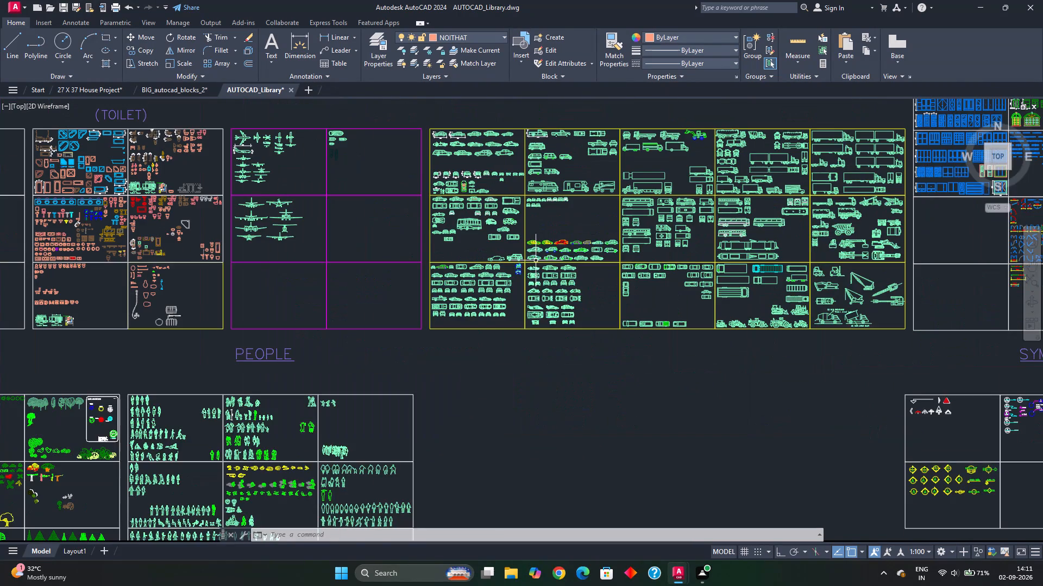
{"action": "middle_click_drag", "start_coordinate": [597, 258], "coordinate": [541, 346]}
{"action": "middle_click_drag", "start_coordinate": [655, 314], "coordinate": [600, 383]}
{"action": "middle_click_drag", "start_coordinate": [472, 257], "coordinate": [559, 392]}
{"action": "scroll", "coordinate": [474, 308], "scroll_direction": "up", "scroll_amount": 2}
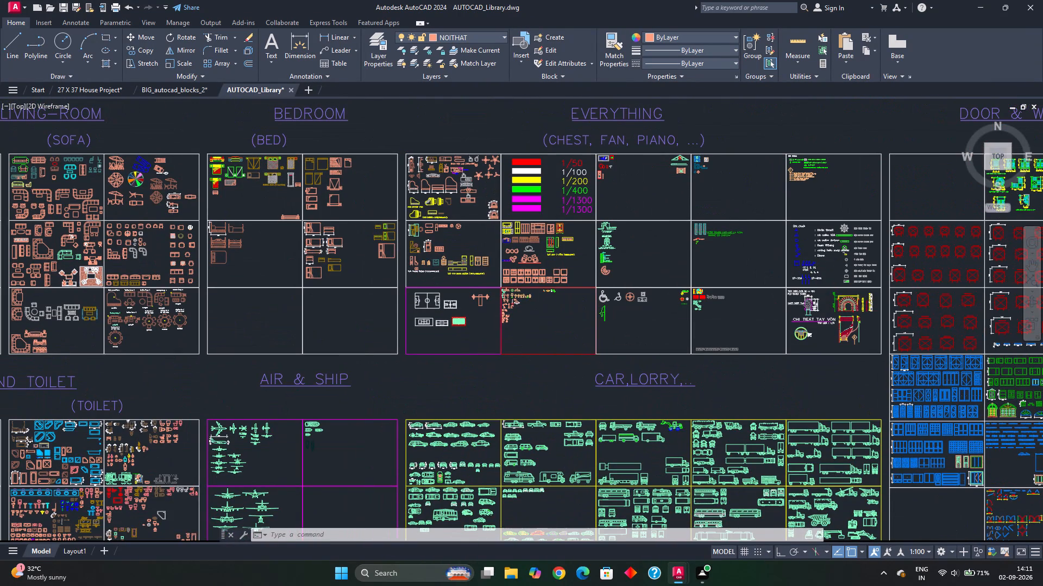
{"action": "middle_click_drag", "start_coordinate": [425, 242], "coordinate": [498, 288]}
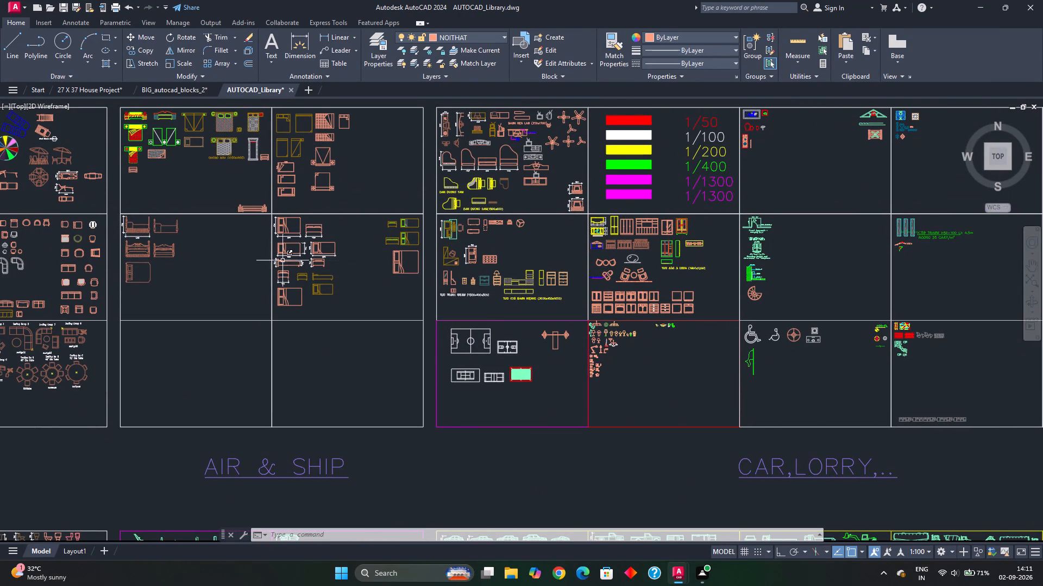
{"action": "middle_click_drag", "start_coordinate": [250, 256], "coordinate": [739, 253]}
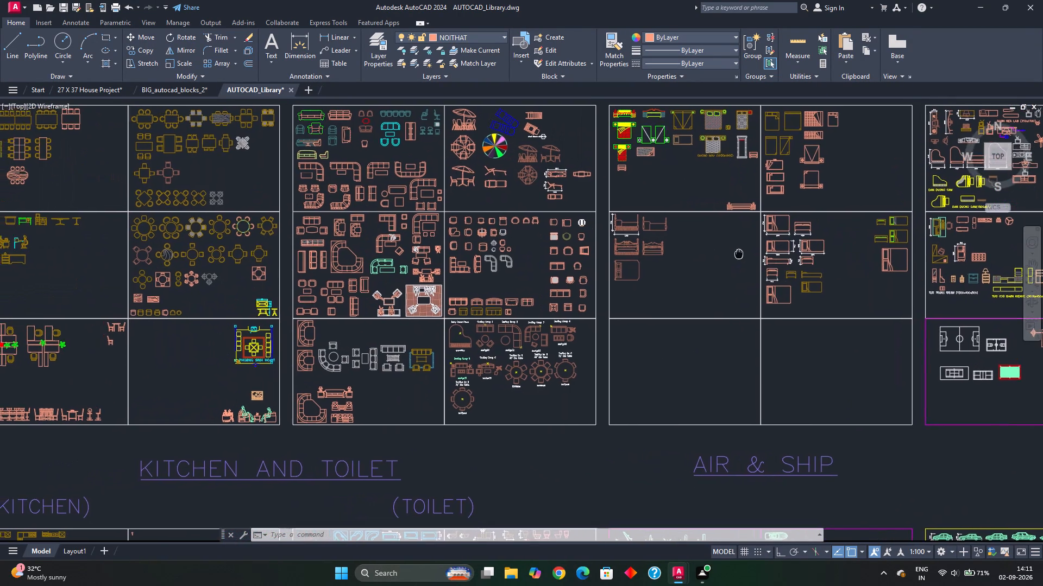
{"action": "middle_click_drag", "start_coordinate": [739, 253], "coordinate": [737, 254]}
{"action": "middle_click_drag", "start_coordinate": [407, 233], "coordinate": [649, 276]}
{"action": "middle_click_drag", "start_coordinate": [743, 343], "coordinate": [234, 254]}
{"action": "middle_click_drag", "start_coordinate": [663, 289], "coordinate": [415, 297]}
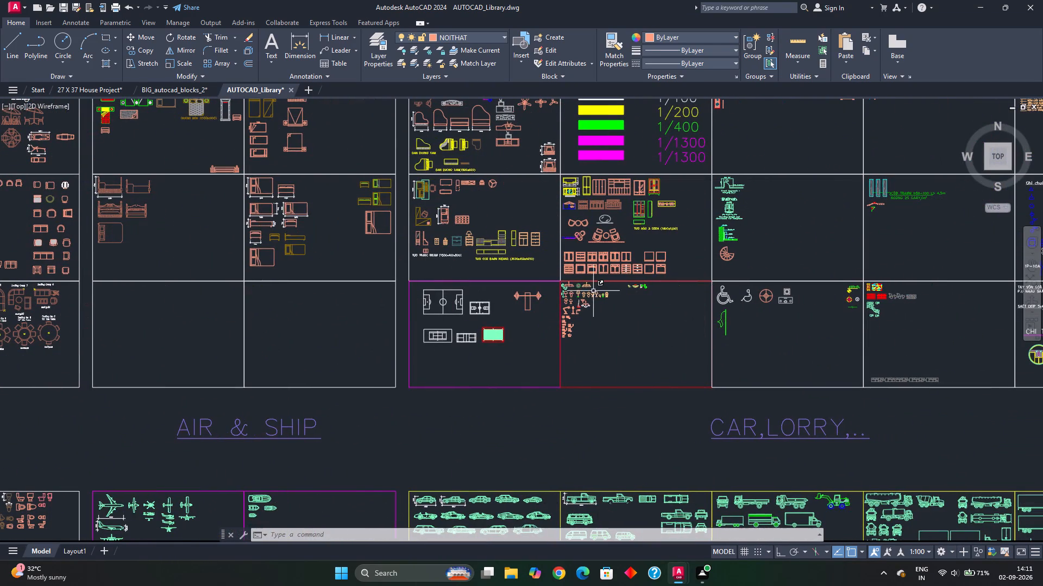
{"action": "scroll", "coordinate": [610, 247], "scroll_direction": "up", "scroll_amount": 1}
{"action": "scroll", "coordinate": [628, 327], "scroll_direction": "down", "scroll_amount": 1}
{"action": "middle_click_drag", "start_coordinate": [663, 350], "coordinate": [648, 397]}
{"action": "scroll", "coordinate": [657, 340], "scroll_direction": "down", "scroll_amount": 1}
{"action": "middle_click_drag", "start_coordinate": [655, 348], "coordinate": [636, 335]}
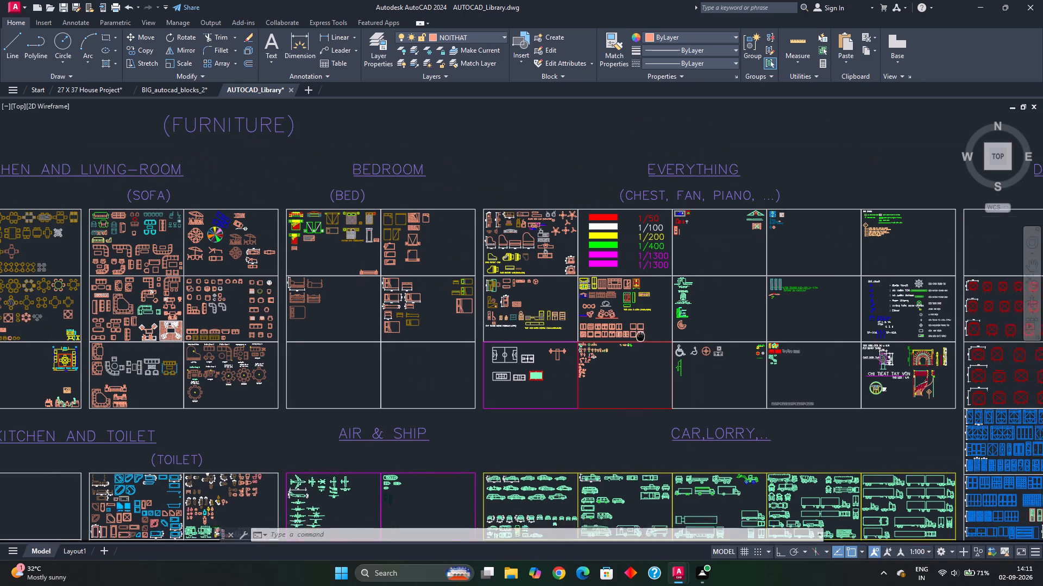
{"action": "middle_click_drag", "start_coordinate": [636, 335], "coordinate": [425, 209]}
{"action": "middle_click_drag", "start_coordinate": [655, 282], "coordinate": [631, 283]}
{"action": "scroll", "coordinate": [632, 272], "scroll_direction": "up", "scroll_amount": 2}
{"action": "scroll", "coordinate": [643, 268], "scroll_direction": "down", "scroll_amount": 1}
{"action": "scroll", "coordinate": [692, 292], "scroll_direction": "down", "scroll_amount": 1}
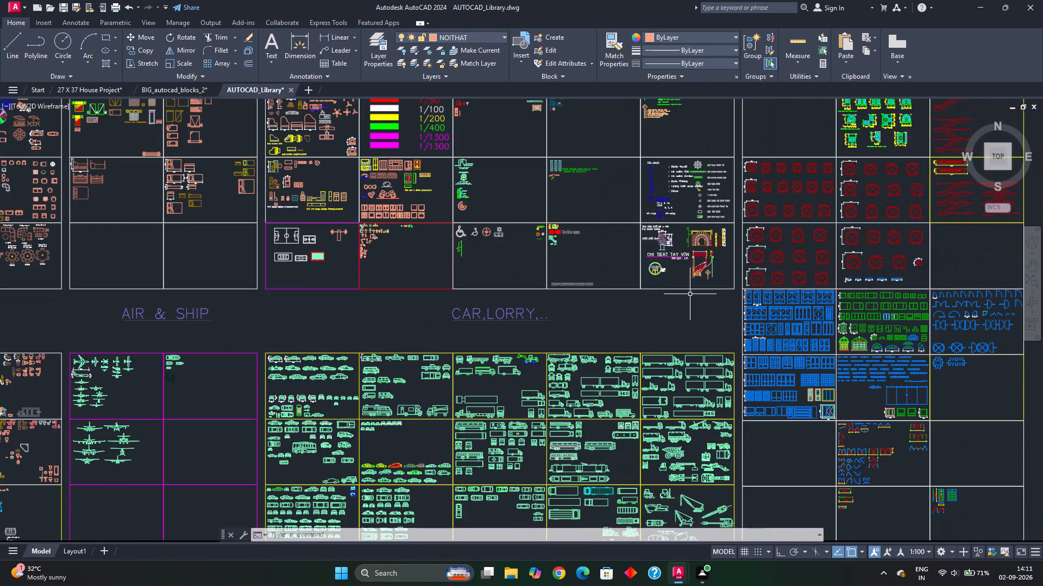
Examine the library's Everything and Door & Window sections, including the stair, door and window blocks.
{"action": "scroll", "coordinate": [668, 217], "scroll_direction": "up", "scroll_amount": 2}
{"action": "scroll", "coordinate": [670, 240], "scroll_direction": "down", "scroll_amount": 2}
{"action": "middle_click_drag", "start_coordinate": [717, 333], "coordinate": [653, 413]}
{"action": "scroll", "coordinate": [642, 241], "scroll_direction": "up", "scroll_amount": 1}
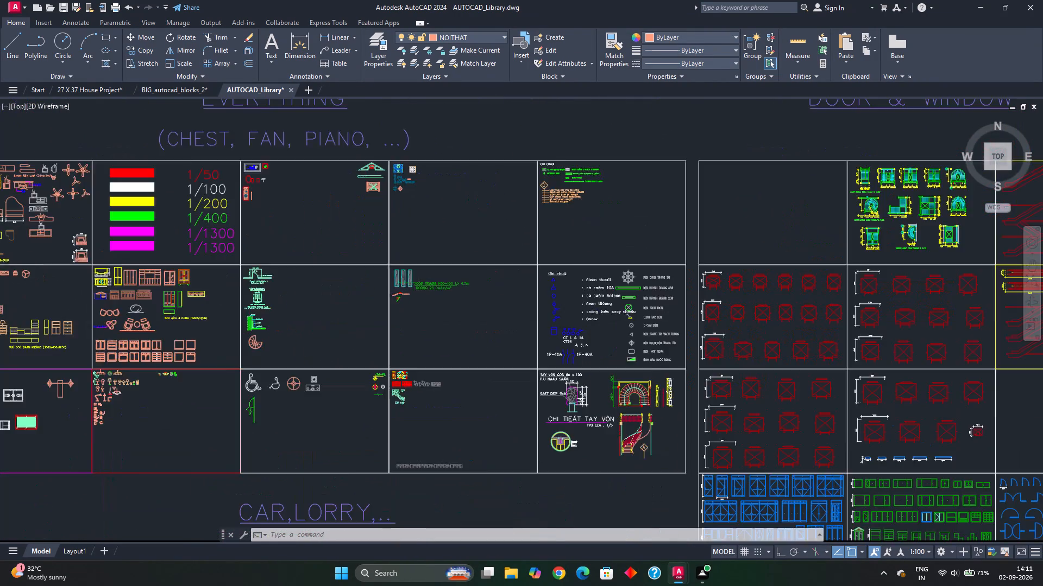
{"action": "scroll", "coordinate": [625, 211], "scroll_direction": "up", "scroll_amount": 2}
{"action": "scroll", "coordinate": [621, 230], "scroll_direction": "down", "scroll_amount": 3}
{"action": "middle_click_drag", "start_coordinate": [669, 261], "coordinate": [565, 223]}
{"action": "scroll", "coordinate": [709, 215], "scroll_direction": "up", "scroll_amount": 3}
{"action": "scroll", "coordinate": [707, 213], "scroll_direction": "down", "scroll_amount": 2}
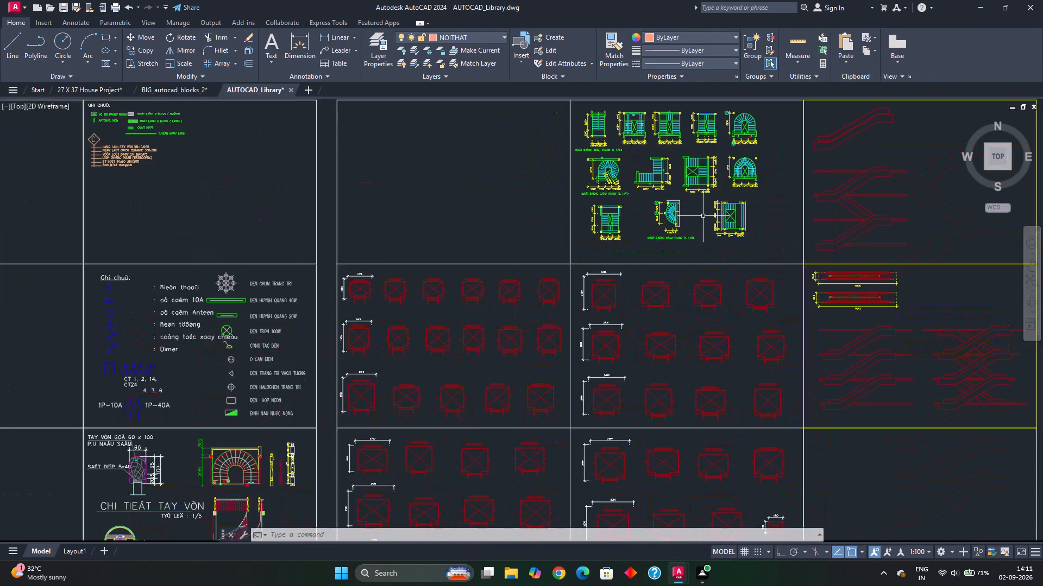
{"action": "middle_click_drag", "start_coordinate": [690, 307], "coordinate": [614, 123]}
{"action": "middle_click_drag", "start_coordinate": [645, 319], "coordinate": [617, 203]}
{"action": "scroll", "coordinate": [634, 311], "scroll_direction": "up", "scroll_amount": 1}
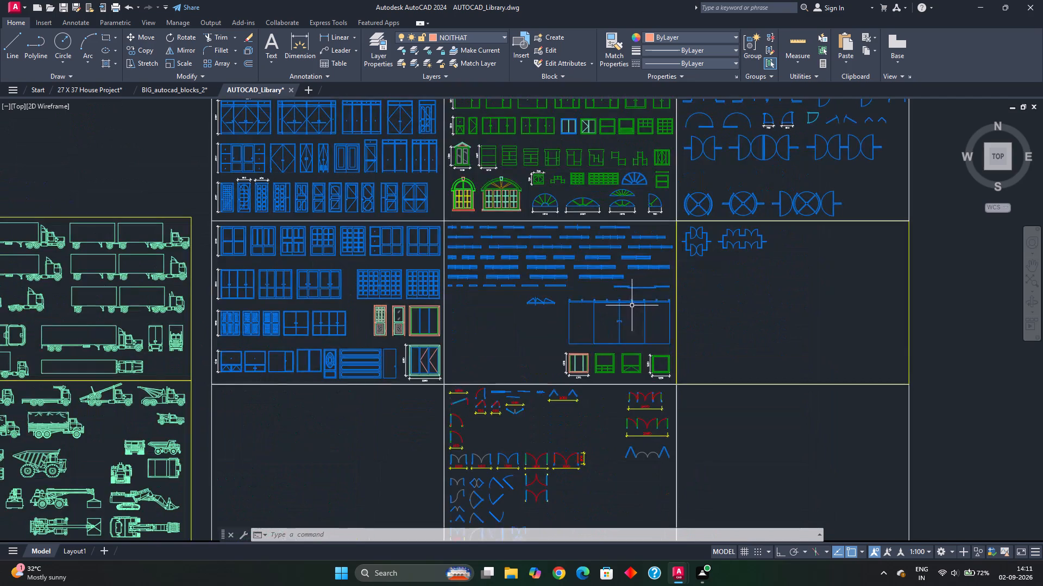
{"action": "scroll", "coordinate": [503, 310], "scroll_direction": "down", "scroll_amount": 1}
{"action": "middle_click_drag", "start_coordinate": [500, 323], "coordinate": [506, 180]}
{"action": "scroll", "coordinate": [555, 295], "scroll_direction": "up", "scroll_amount": 2}
{"action": "scroll", "coordinate": [526, 295], "scroll_direction": "down", "scroll_amount": 2}
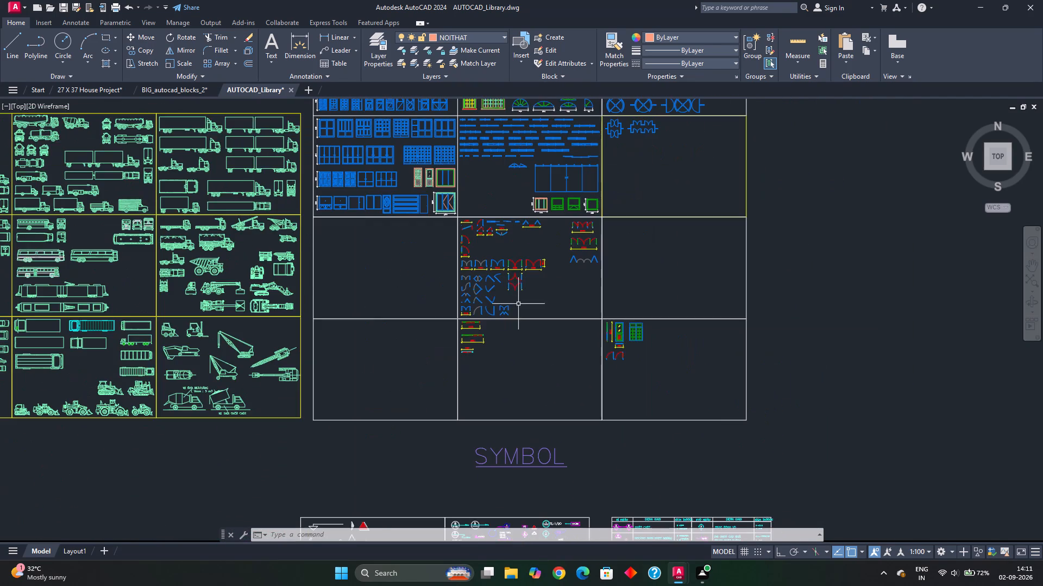
Examine the library's Car, Lorry and Air & Ship sections.
{"action": "middle_click_drag", "start_coordinate": [376, 341], "coordinate": [575, 237]}
{"action": "scroll", "coordinate": [382, 279], "scroll_direction": "up", "scroll_amount": 1}
{"action": "scroll", "coordinate": [387, 290], "scroll_direction": "down", "scroll_amount": 1}
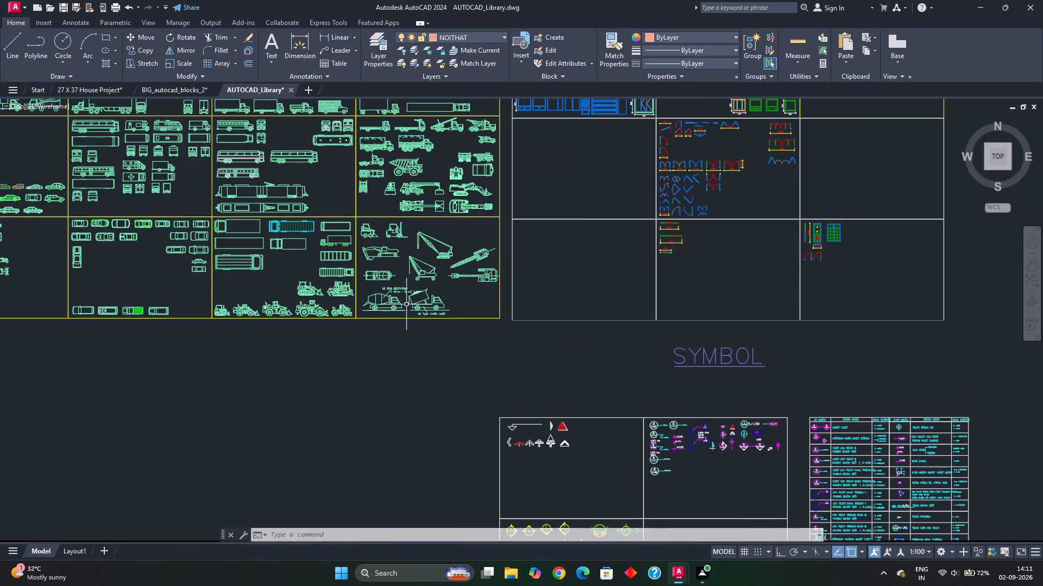
{"action": "middle_click_drag", "start_coordinate": [350, 206], "coordinate": [433, 321]}
{"action": "middle_click_drag", "start_coordinate": [437, 258], "coordinate": [610, 234]}
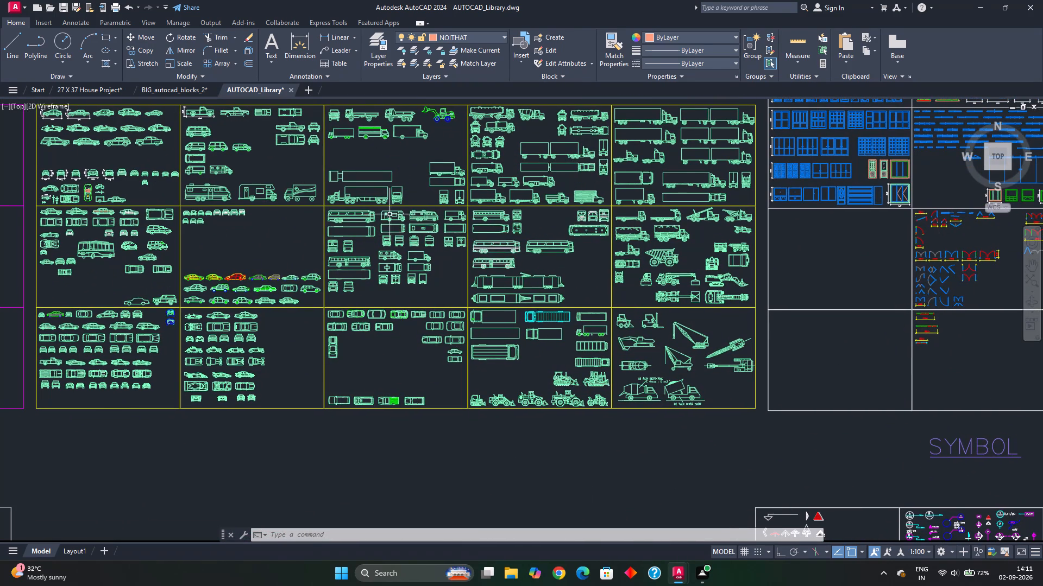
{"action": "middle_click_drag", "start_coordinate": [222, 231], "coordinate": [436, 274]}
{"action": "middle_click_drag", "start_coordinate": [278, 220], "coordinate": [603, 219]}
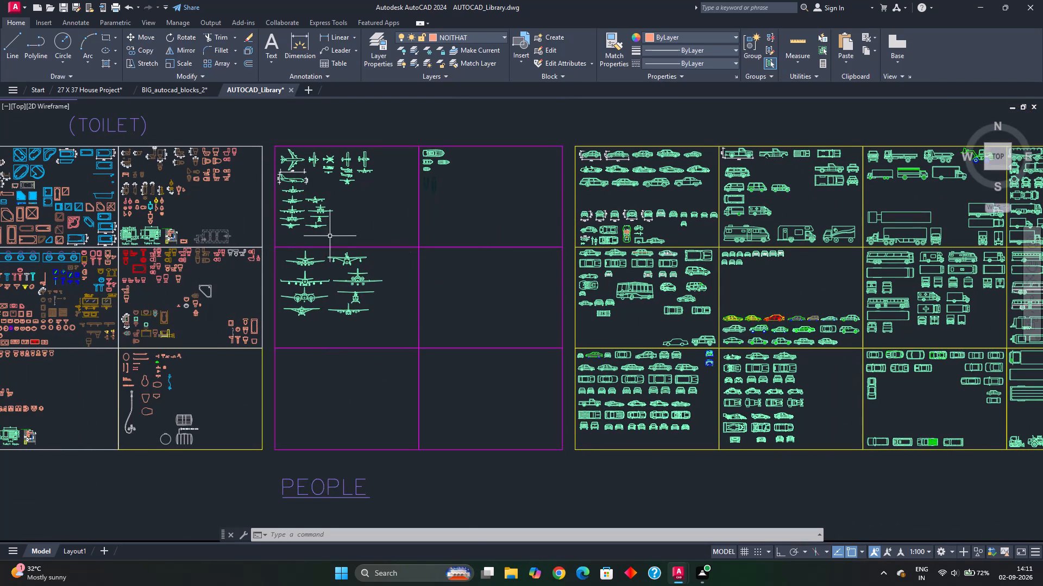
{"action": "middle_click_drag", "start_coordinate": [326, 239], "coordinate": [517, 200]}
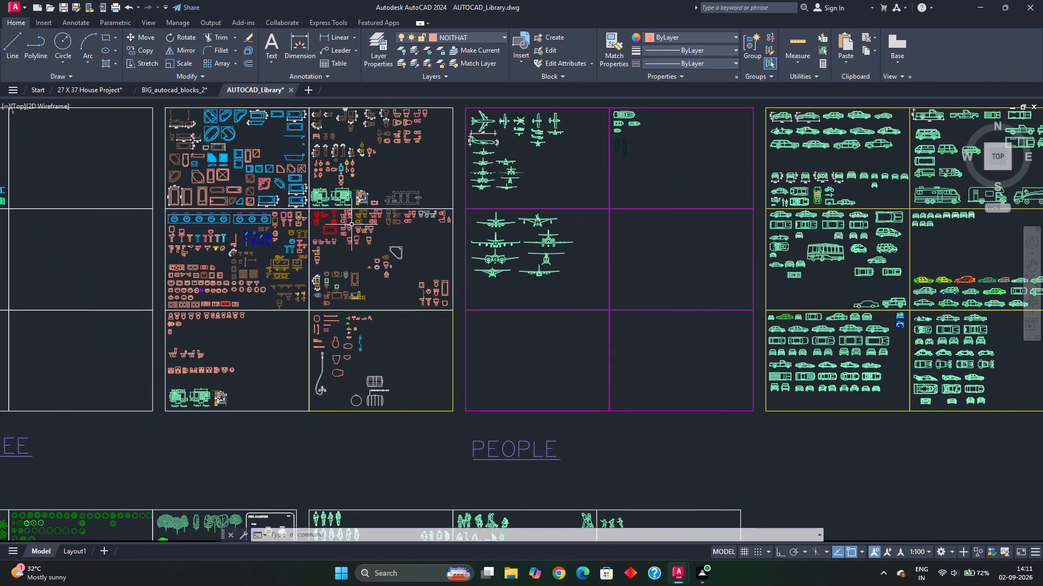
Examine the library's Toilet section closely for basin, WC and bath blocks to use in the plan.
{"action": "middle_click_drag", "start_coordinate": [238, 304], "coordinate": [254, 259]}
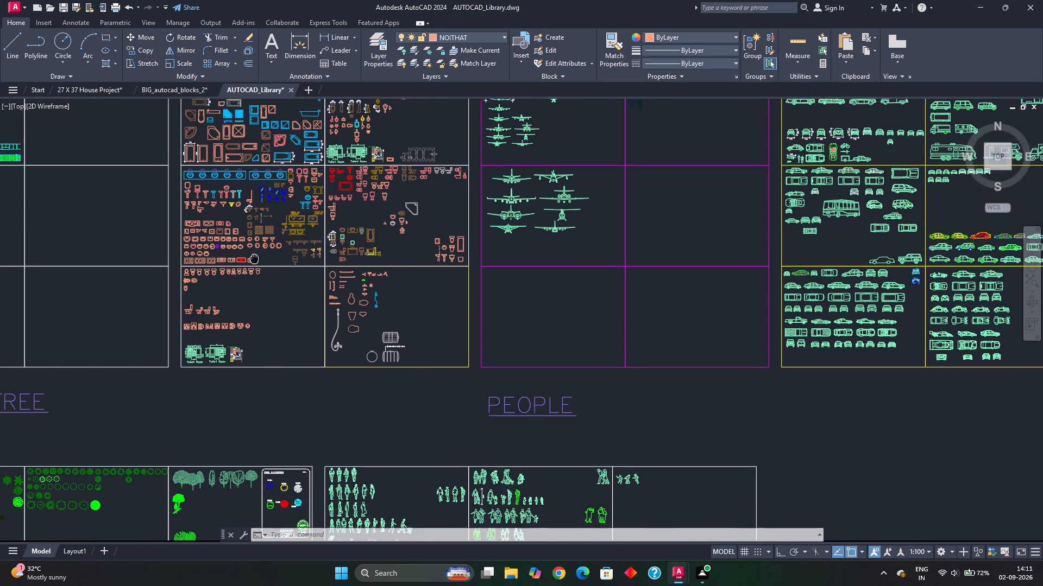
{"action": "middle_click_drag", "start_coordinate": [254, 259], "coordinate": [256, 257]}
{"action": "scroll", "coordinate": [263, 246], "scroll_direction": "up", "scroll_amount": 2}
{"action": "middle_click_drag", "start_coordinate": [363, 227], "coordinate": [369, 267]}
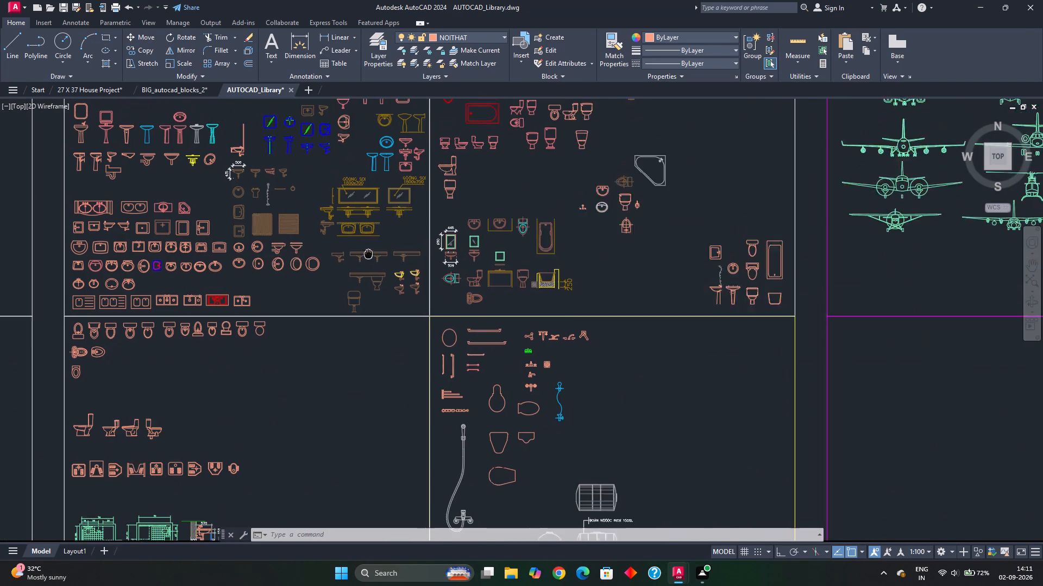
{"action": "middle_click_drag", "start_coordinate": [369, 267], "coordinate": [373, 133]}
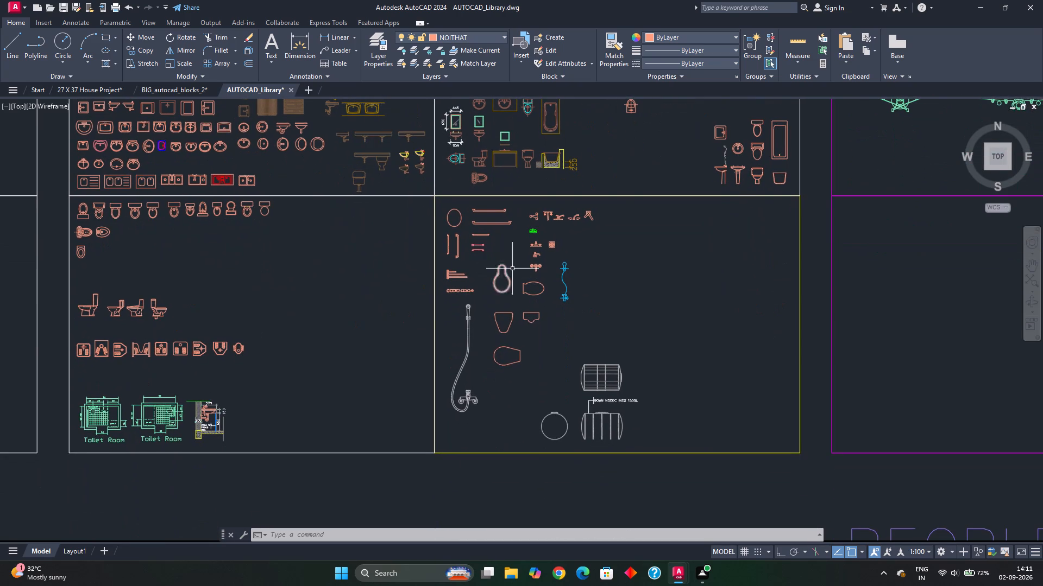
{"action": "scroll", "coordinate": [512, 269], "scroll_direction": "down", "scroll_amount": 1}
{"action": "middle_click_drag", "start_coordinate": [558, 213], "coordinate": [569, 284]}
{"action": "middle_click_drag", "start_coordinate": [543, 213], "coordinate": [560, 272]}
{"action": "middle_click_drag", "start_coordinate": [534, 241], "coordinate": [539, 269]}
{"action": "scroll", "coordinate": [538, 205], "scroll_direction": "up", "scroll_amount": 2}
{"action": "scroll", "coordinate": [537, 205], "scroll_direction": "down", "scroll_amount": 2}
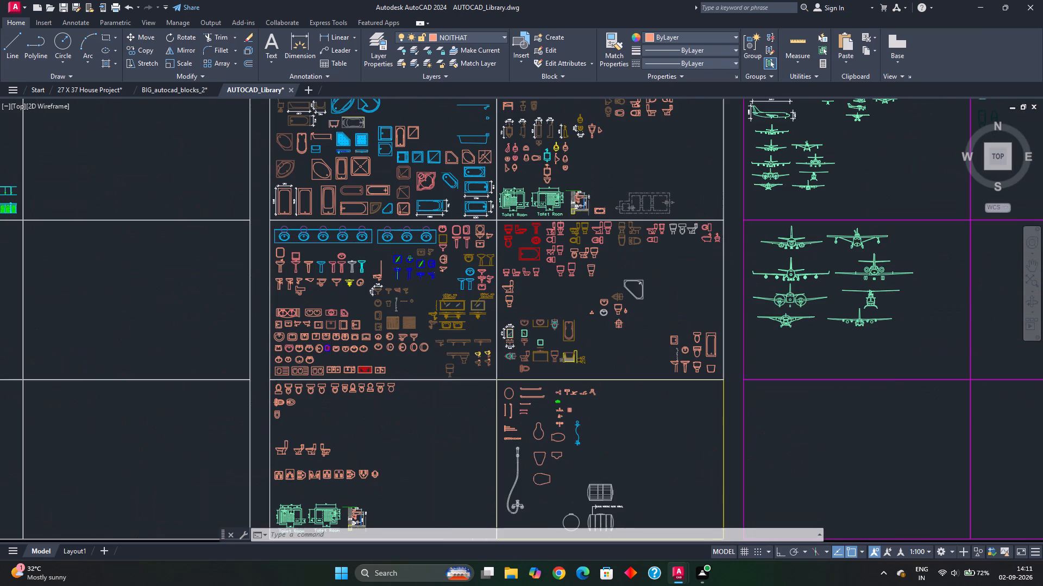
{"action": "middle_click_drag", "start_coordinate": [576, 194], "coordinate": [605, 277]}
{"action": "middle_click_drag", "start_coordinate": [535, 227], "coordinate": [595, 285]}
{"action": "scroll", "coordinate": [359, 282], "scroll_direction": "down", "scroll_amount": 2}
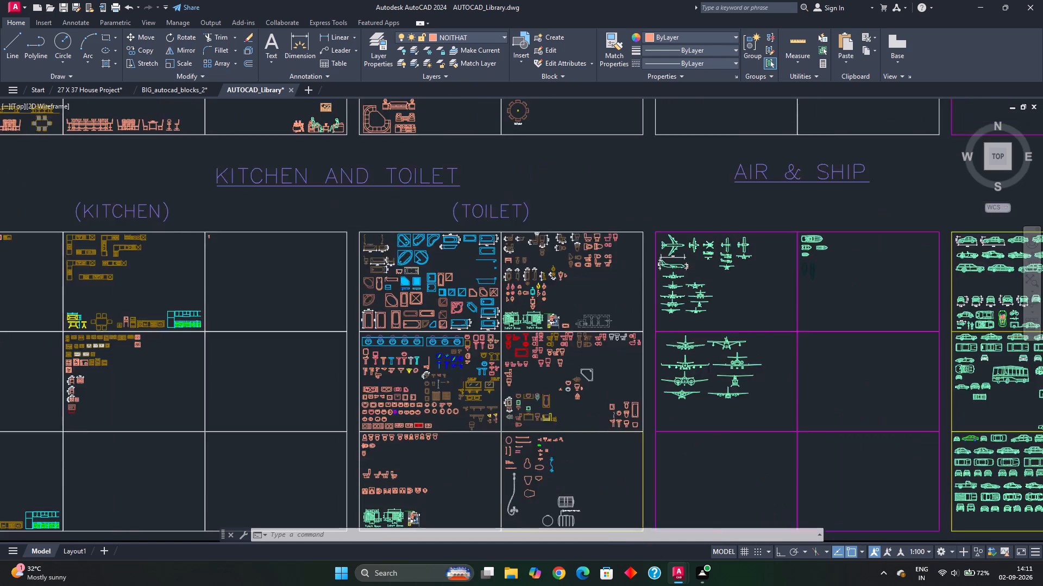
Examine the library's Kitchen, Tree and People sections for usable blocks.
{"action": "middle_click_drag", "start_coordinate": [362, 278], "coordinate": [449, 196]}
{"action": "scroll", "coordinate": [287, 279], "scroll_direction": "up", "scroll_amount": 1}
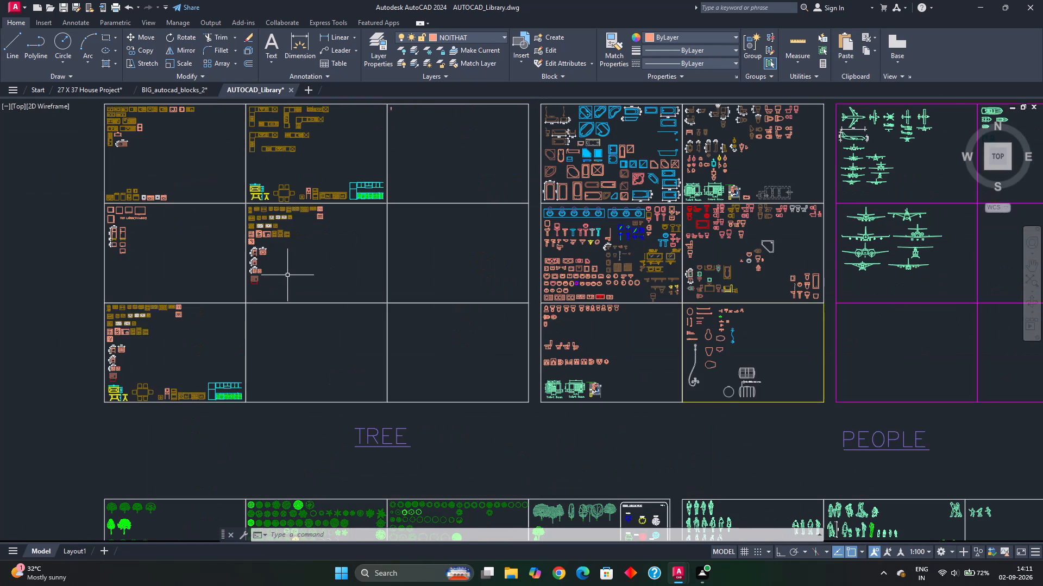
{"action": "scroll", "coordinate": [273, 258], "scroll_direction": "up", "scroll_amount": 2}
{"action": "scroll", "coordinate": [272, 255], "scroll_direction": "down", "scroll_amount": 2}
{"action": "middle_click_drag", "start_coordinate": [275, 198], "coordinate": [396, 119]}
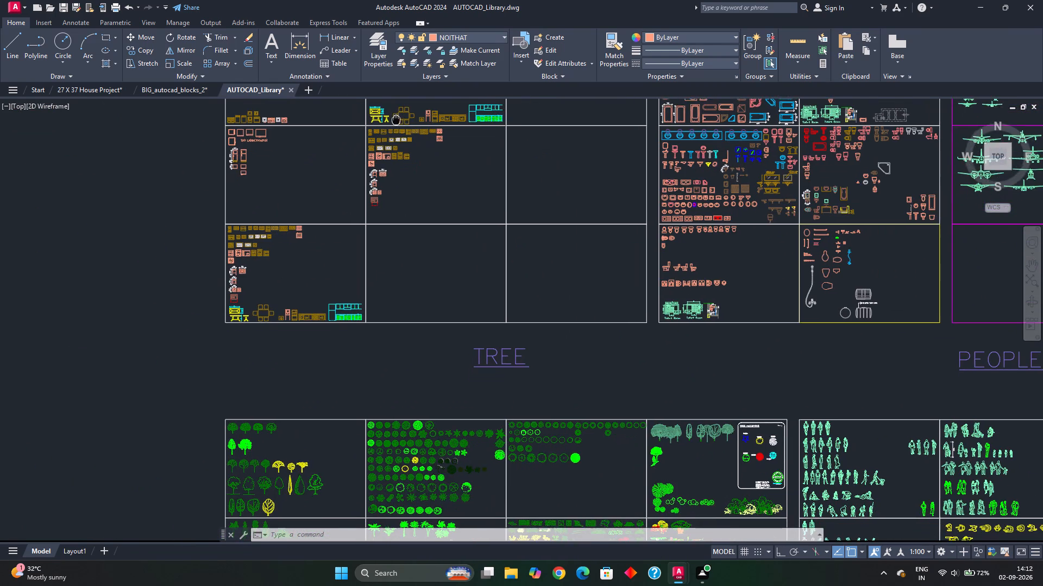
{"action": "middle_click_drag", "start_coordinate": [396, 119], "coordinate": [397, 118]}
{"action": "middle_click_drag", "start_coordinate": [476, 428], "coordinate": [423, 230]}
{"action": "scroll", "coordinate": [434, 196], "scroll_direction": "down", "scroll_amount": 2}
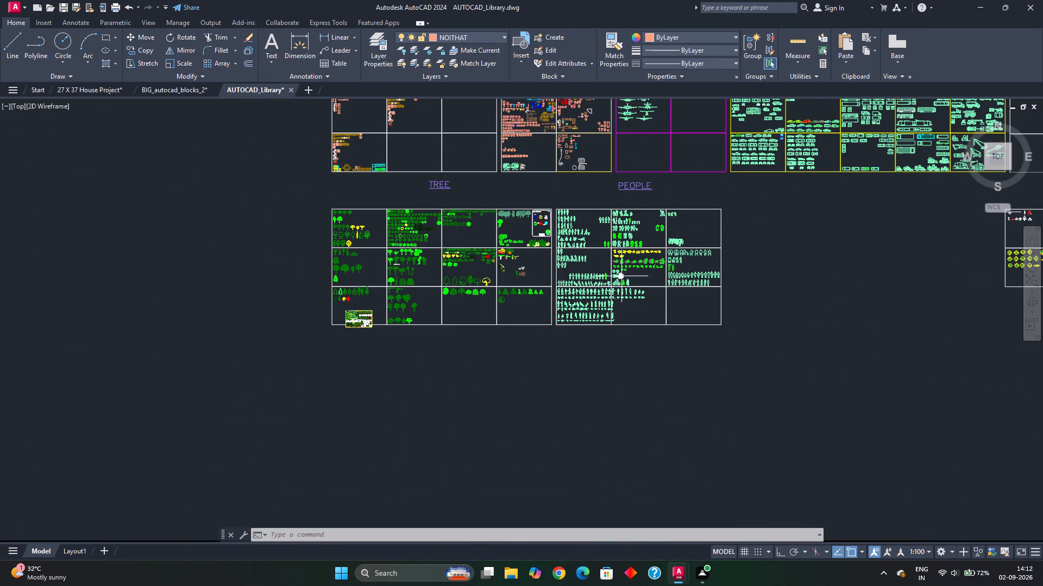
{"action": "scroll", "coordinate": [621, 277], "scroll_direction": "up", "scroll_amount": 1}
{"action": "scroll", "coordinate": [621, 277], "scroll_direction": "down", "scroll_amount": 2}
Examine the library's Symbol section and the symbol table beside it.
{"action": "middle_click_drag", "start_coordinate": [806, 282], "coordinate": [383, 265]}
{"action": "scroll", "coordinate": [496, 253], "scroll_direction": "up", "scroll_amount": 4}
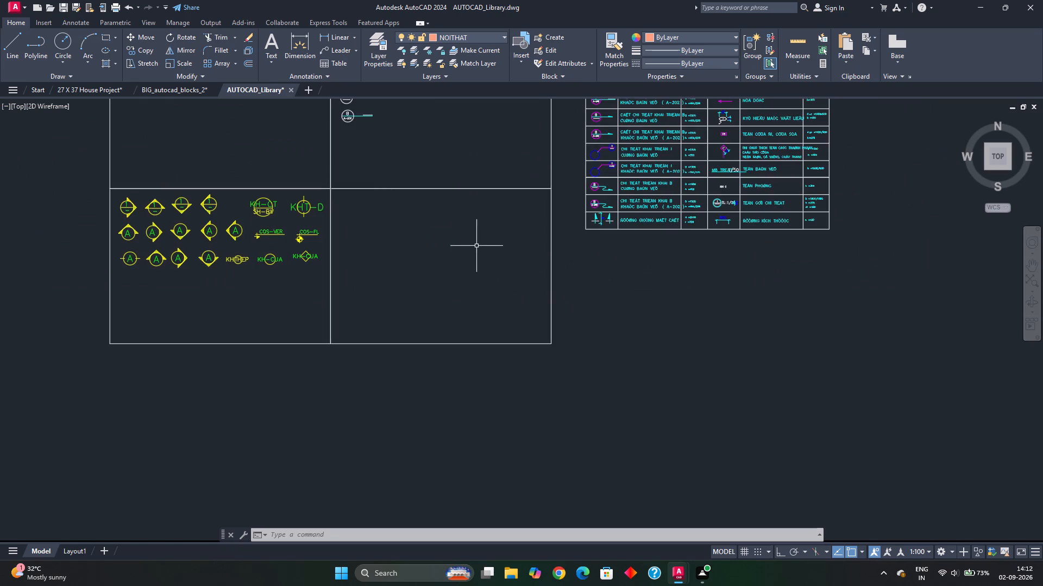
{"action": "scroll", "coordinate": [414, 257], "scroll_direction": "down", "scroll_amount": 2}
{"action": "scroll", "coordinate": [420, 228], "scroll_direction": "up", "scroll_amount": 2}
{"action": "middle_click_drag", "start_coordinate": [397, 230], "coordinate": [397, 231]}
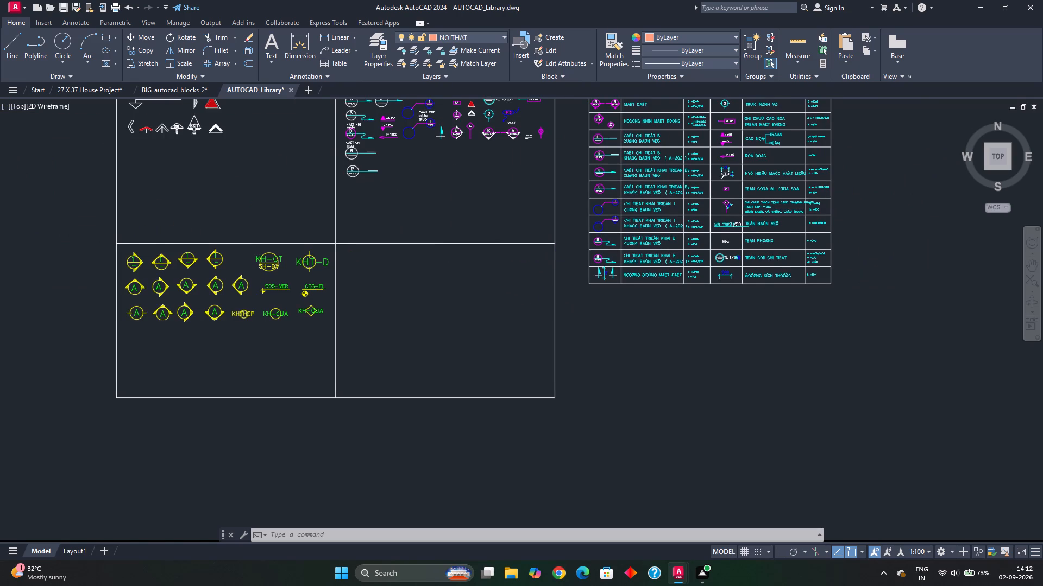
{"action": "middle_click_drag", "start_coordinate": [397, 231], "coordinate": [414, 277]}
{"action": "scroll", "coordinate": [401, 184], "scroll_direction": "up", "scroll_amount": 1}
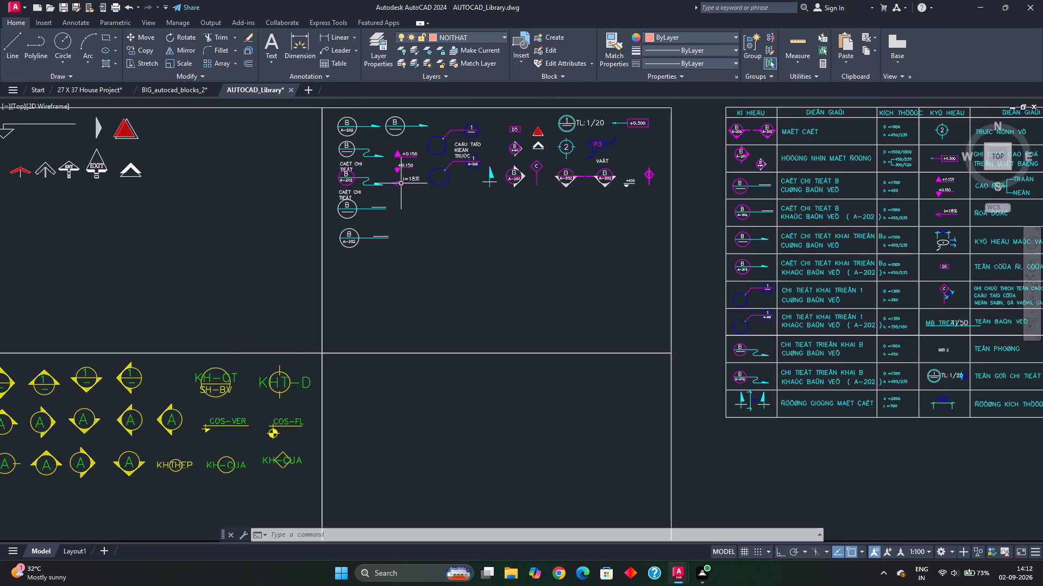
{"action": "scroll", "coordinate": [520, 285], "scroll_direction": "down", "scroll_amount": 1}
{"action": "middle_click_drag", "start_coordinate": [520, 285], "coordinate": [259, 239]}
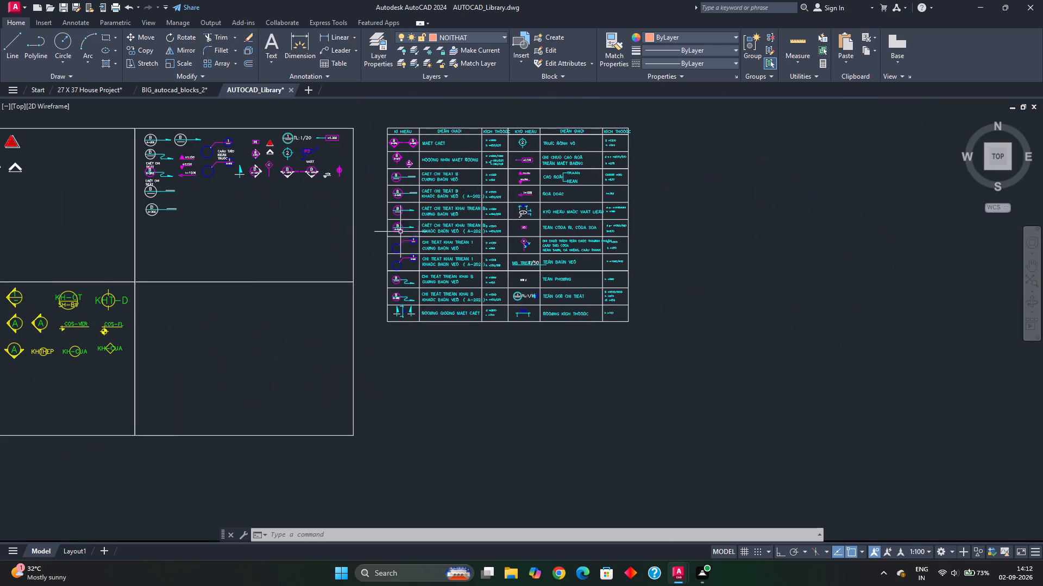
{"action": "scroll", "coordinate": [420, 207], "scroll_direction": "up", "scroll_amount": 1}
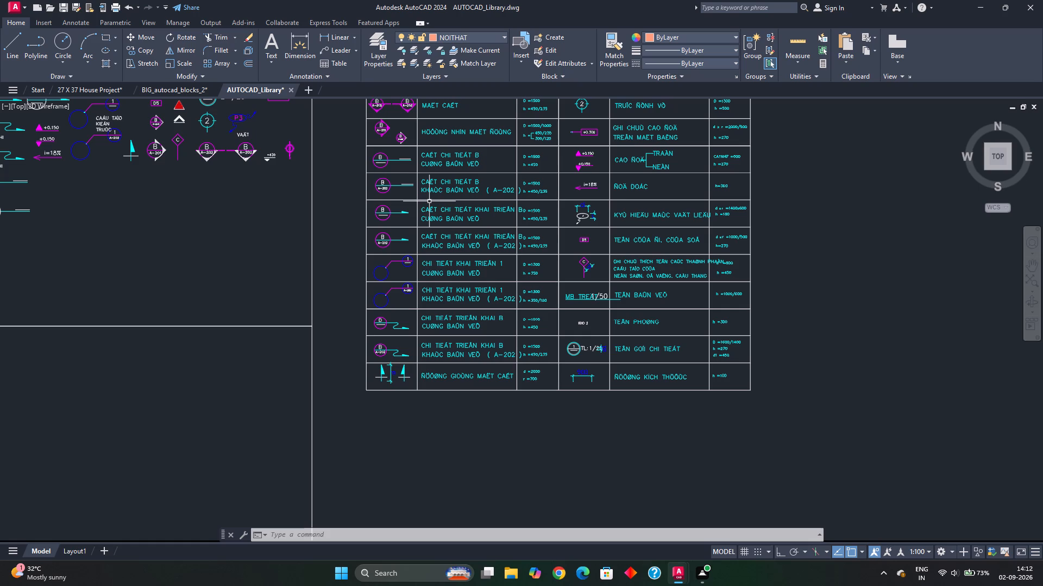
{"action": "scroll", "coordinate": [430, 202], "scroll_direction": "down", "scroll_amount": 3}
Review the library's Door & Window section once more for suitable blocks.
{"action": "middle_click_drag", "start_coordinate": [444, 161], "coordinate": [468, 378]}
{"action": "scroll", "coordinate": [425, 263], "scroll_direction": "up", "scroll_amount": 3}
{"action": "scroll", "coordinate": [425, 272], "scroll_direction": "down", "scroll_amount": 3}
{"action": "middle_click_drag", "start_coordinate": [417, 230], "coordinate": [445, 332]}
{"action": "scroll", "coordinate": [422, 310], "scroll_direction": "up", "scroll_amount": 3}
{"action": "scroll", "coordinate": [422, 310], "scroll_direction": "down", "scroll_amount": 3}
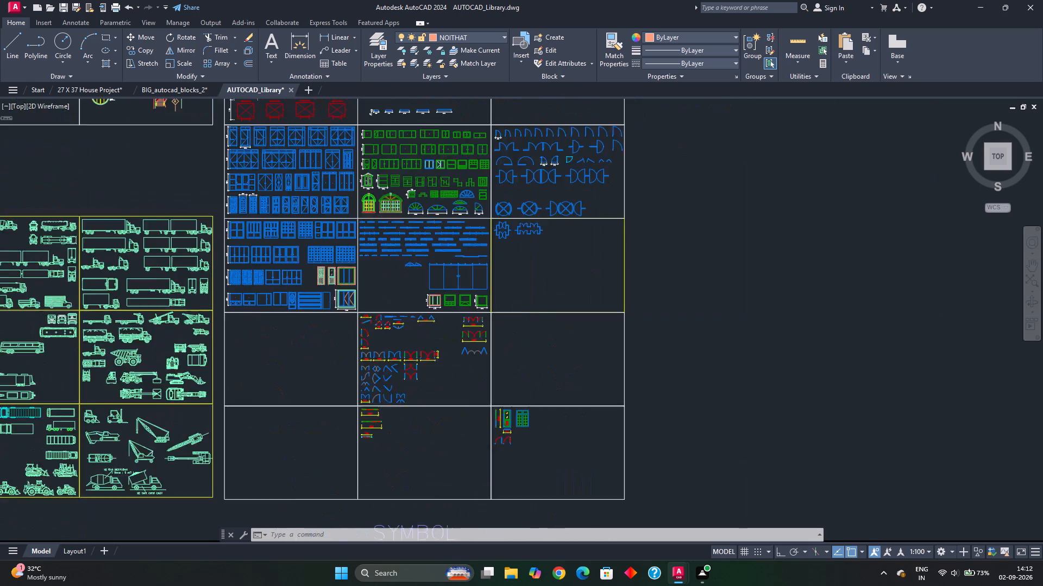
{"action": "scroll", "coordinate": [420, 305], "scroll_direction": "down", "scroll_amount": 2}
{"action": "middle_click_drag", "start_coordinate": [362, 254], "coordinate": [442, 282]}
{"action": "scroll", "coordinate": [340, 241], "scroll_direction": "up", "scroll_amount": 2}
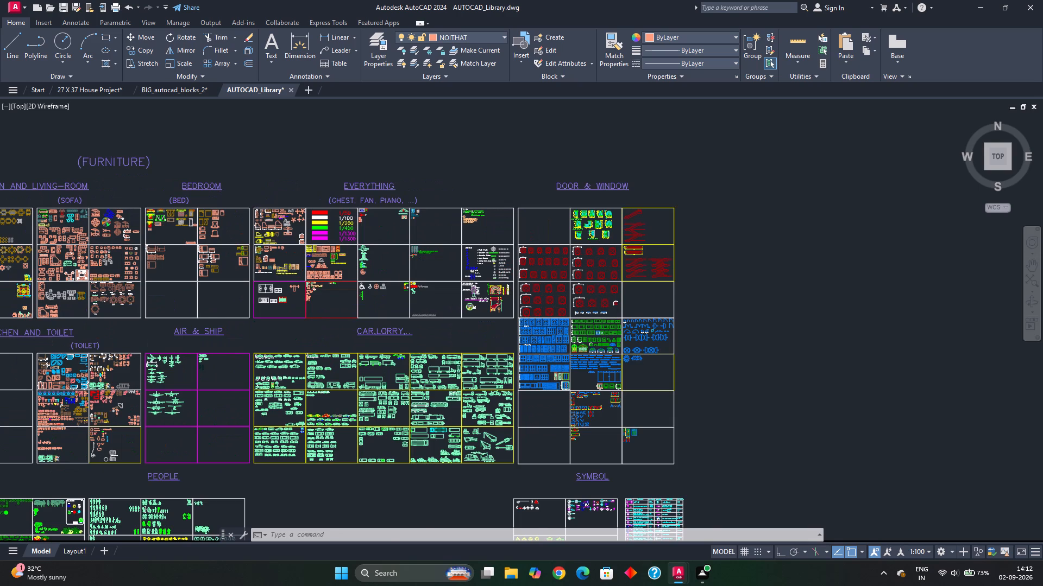
Examine the library's Bed, Sofa and Table & Chair furniture sections, including the seating groups and living-room elevations.
{"action": "middle_click_drag", "start_coordinate": [240, 247], "coordinate": [593, 270]}
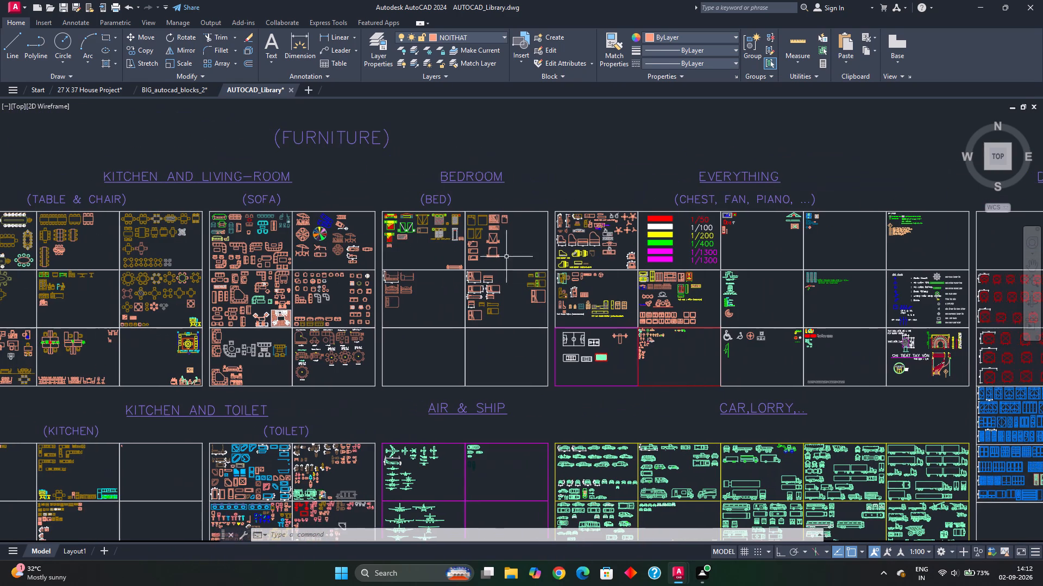
{"action": "middle_click_drag", "start_coordinate": [335, 256], "coordinate": [371, 252]}
{"action": "scroll", "coordinate": [433, 251], "scroll_direction": "up", "scroll_amount": 2}
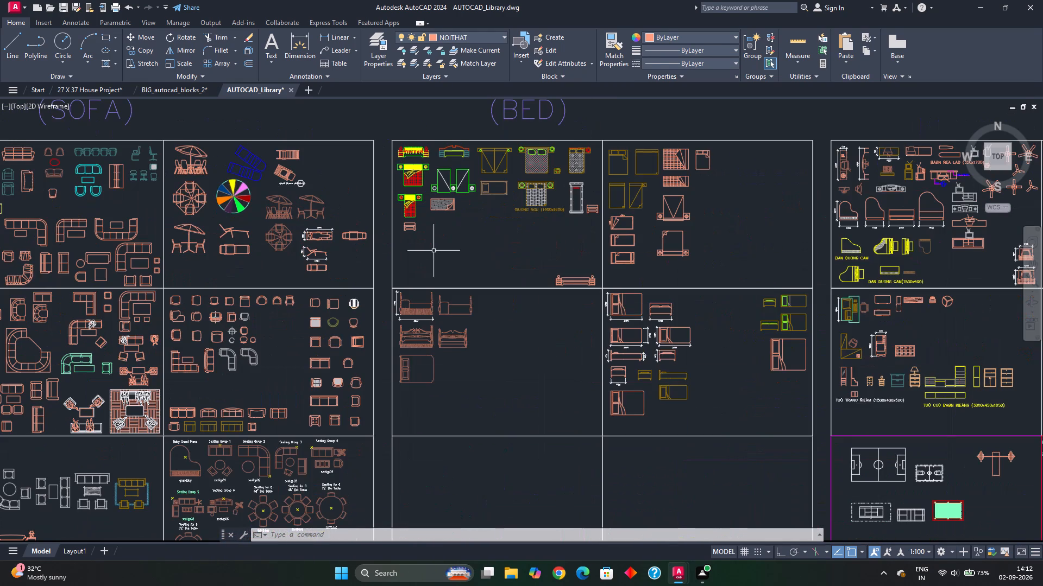
{"action": "scroll", "coordinate": [330, 306], "scroll_direction": "down", "scroll_amount": 1}
{"action": "middle_click_drag", "start_coordinate": [336, 355], "coordinate": [539, 301]}
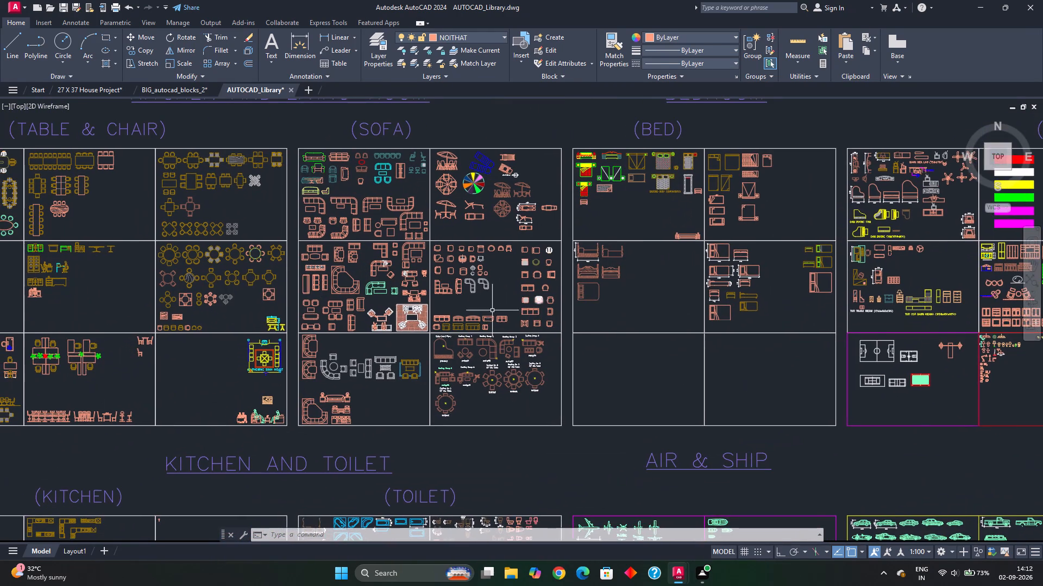
{"action": "middle_click_drag", "start_coordinate": [225, 295], "coordinate": [409, 277]}
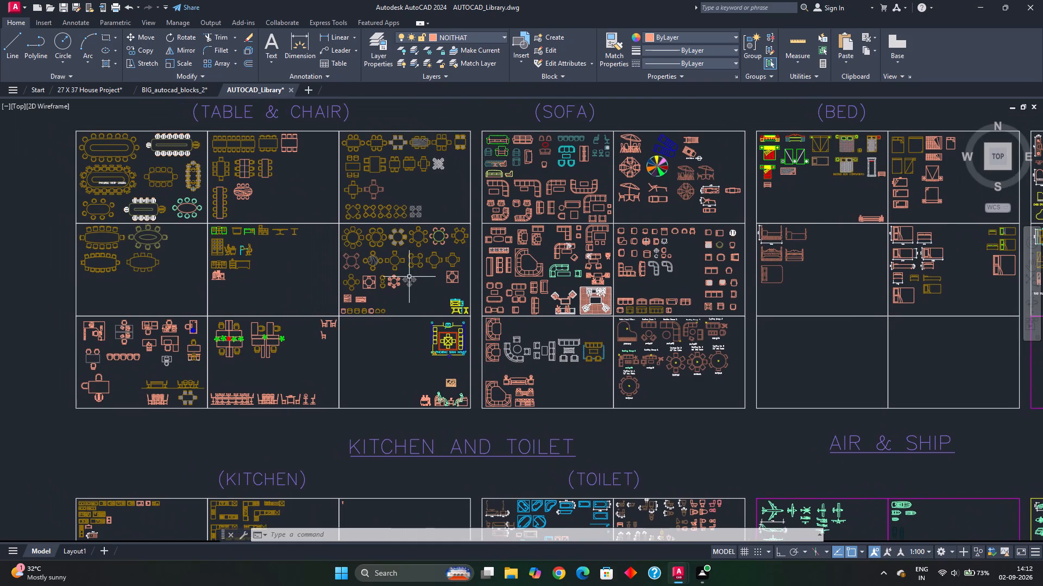
{"action": "scroll", "coordinate": [410, 277], "scroll_direction": "down", "scroll_amount": 1}
{"action": "scroll", "coordinate": [406, 336], "scroll_direction": "up", "scroll_amount": 2}
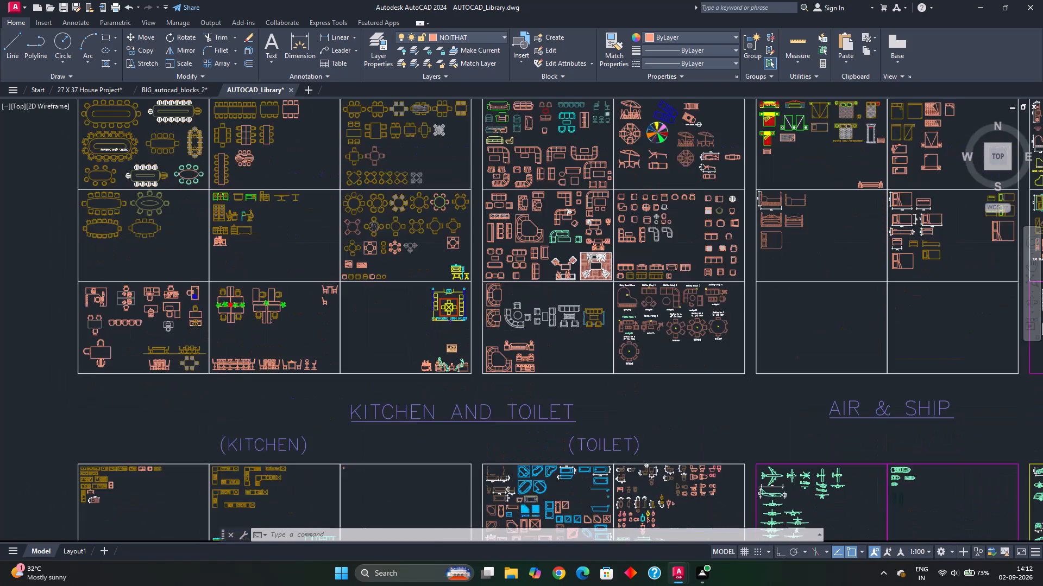
{"action": "scroll", "coordinate": [407, 336], "scroll_direction": "down", "scroll_amount": 1}
{"action": "scroll", "coordinate": [444, 325], "scroll_direction": "up", "scroll_amount": 2}
{"action": "middle_click_drag", "start_coordinate": [485, 408], "coordinate": [439, 316]}
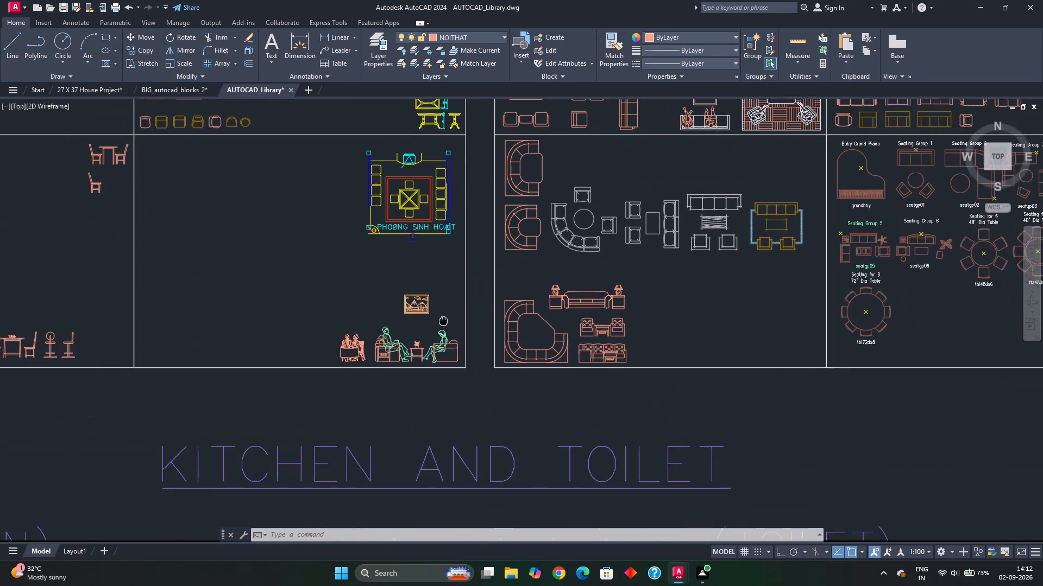
{"action": "middle_click_drag", "start_coordinate": [439, 316], "coordinate": [434, 308]}
{"action": "scroll", "coordinate": [401, 306], "scroll_direction": "up", "scroll_amount": 3}
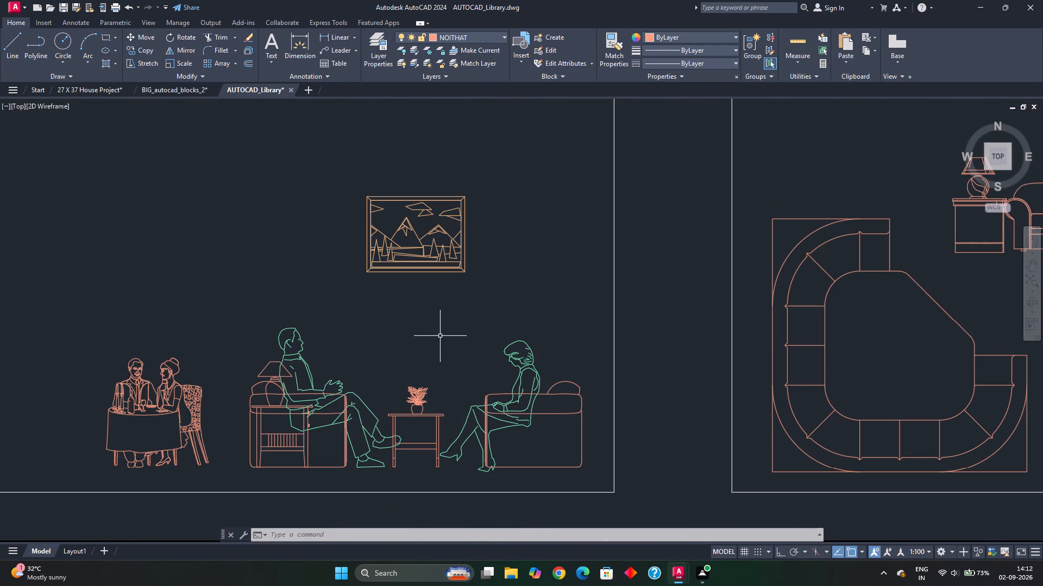
{"action": "scroll", "coordinate": [440, 336], "scroll_direction": "down", "scroll_amount": 2}
{"action": "middle_click_drag", "start_coordinate": [465, 354], "coordinate": [441, 319]}
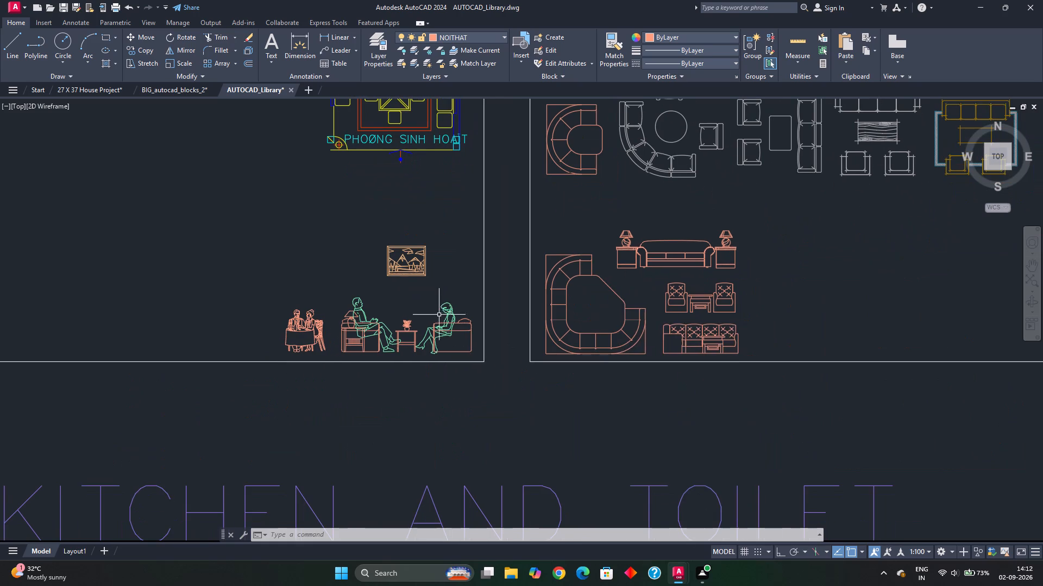
{"action": "scroll", "coordinate": [437, 313], "scroll_direction": "down", "scroll_amount": 1}
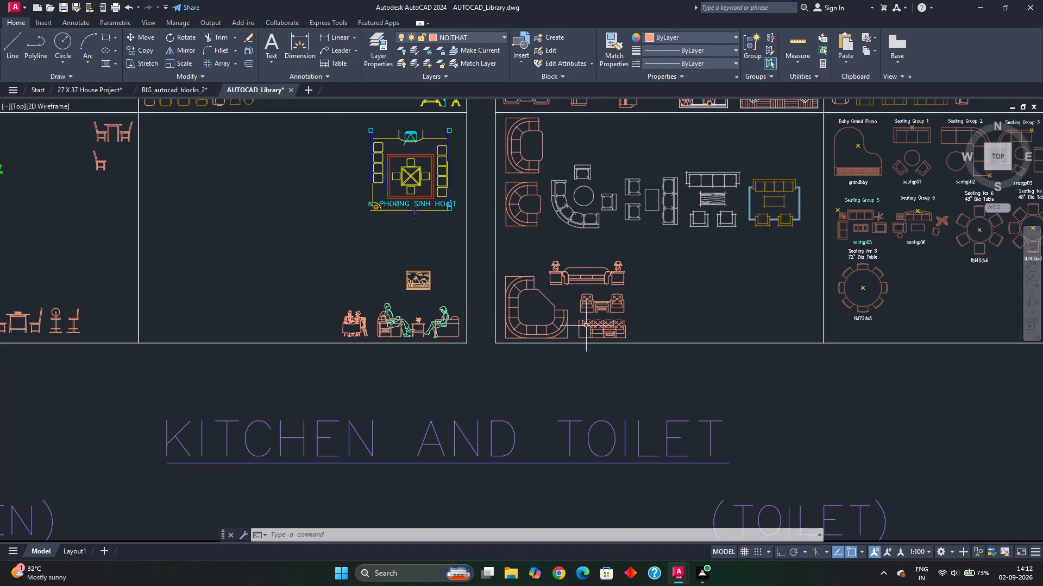
Switch to the BIG_autocad_blocks_2 drawing and examine its Kitchen, furniture and Bath Rooms sections for usable blocks.
{"action": "left_click", "coordinate": [187, 91]}
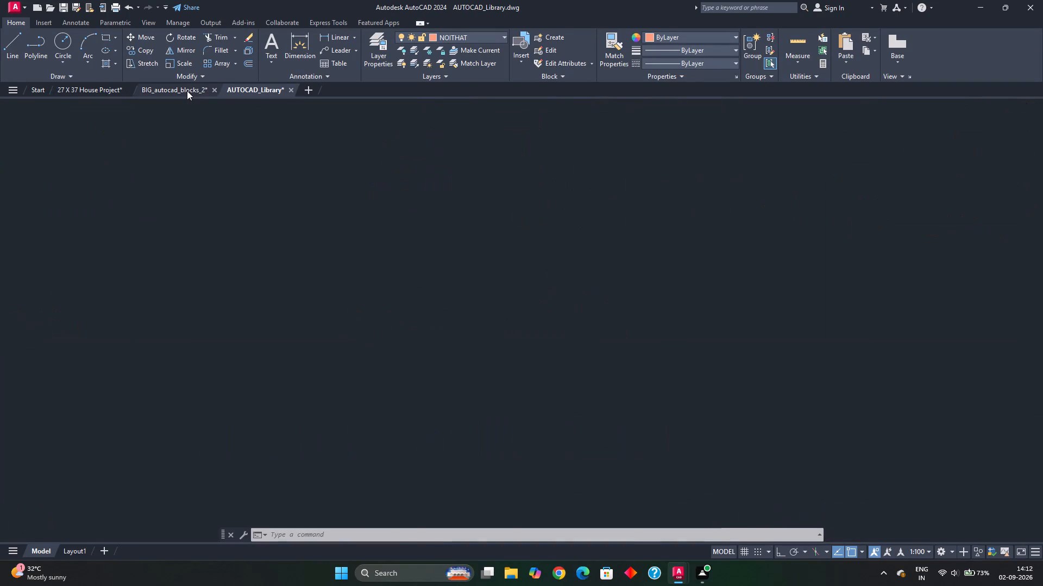
{"action": "scroll", "coordinate": [410, 312], "scroll_direction": "down", "scroll_amount": 2}
{"action": "scroll", "coordinate": [504, 336], "scroll_direction": "up", "scroll_amount": 2}
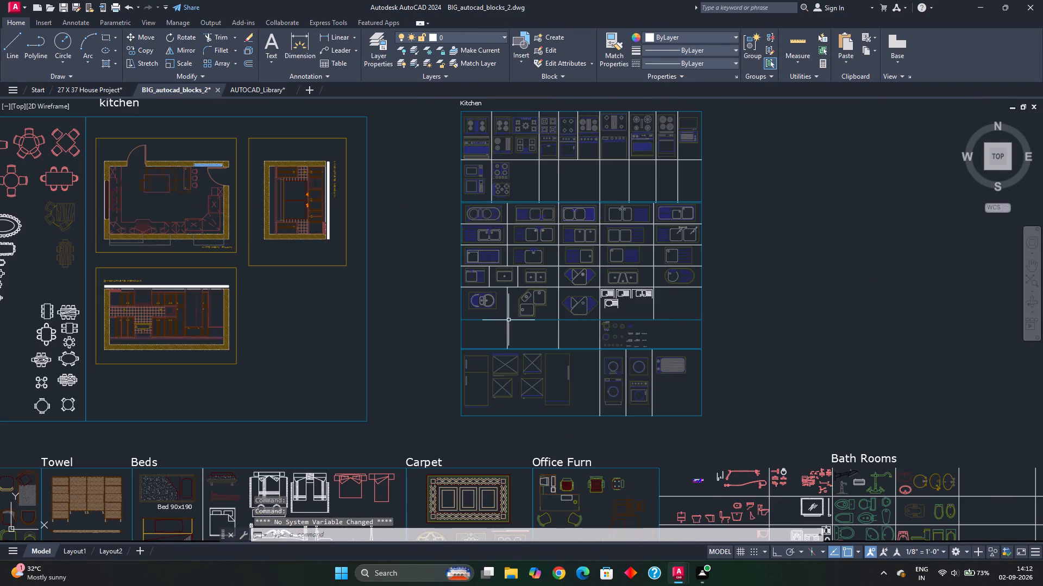
{"action": "scroll", "coordinate": [508, 320], "scroll_direction": "down", "scroll_amount": 3}
{"action": "middle_click_drag", "start_coordinate": [397, 395], "coordinate": [385, 278]}
{"action": "scroll", "coordinate": [466, 309], "scroll_direction": "up", "scroll_amount": 2}
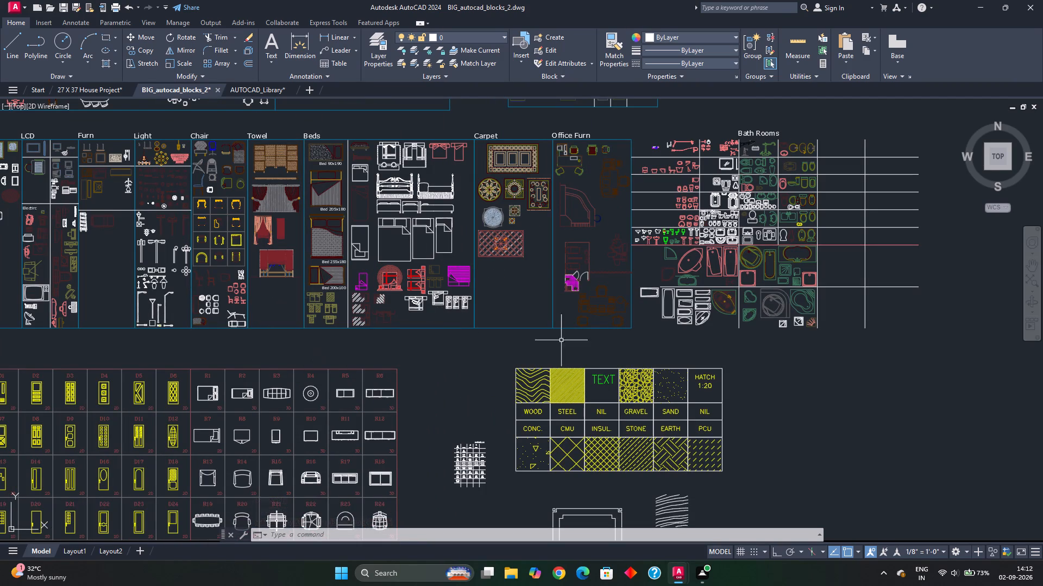
{"action": "middle_click_drag", "start_coordinate": [699, 294], "coordinate": [413, 308]}
{"action": "scroll", "coordinate": [436, 263], "scroll_direction": "up", "scroll_amount": 2}
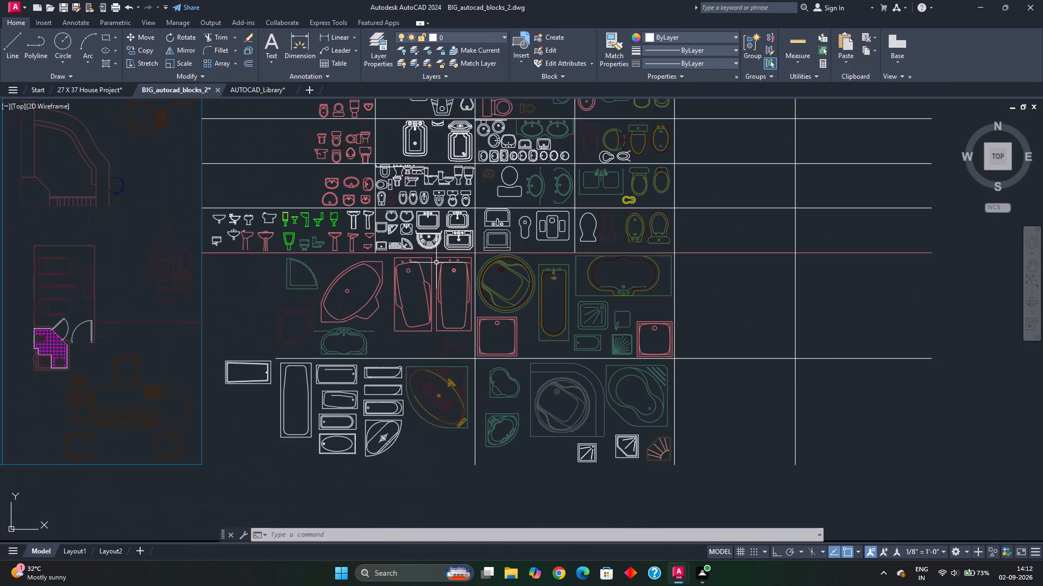
{"action": "scroll", "coordinate": [433, 273], "scroll_direction": "down", "scroll_amount": 2}
Examine the material hatch table and the SANITAIRE sheet of bath, basin and shower blocks.
{"action": "middle_click_drag", "start_coordinate": [365, 397], "coordinate": [483, 239]}
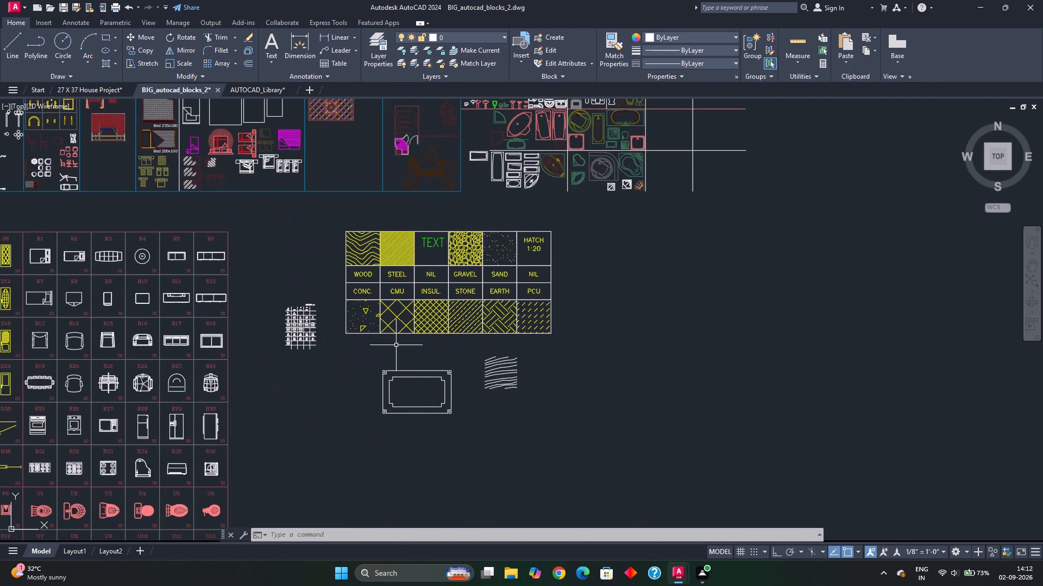
{"action": "middle_click_drag", "start_coordinate": [386, 355], "coordinate": [400, 324]}
{"action": "scroll", "coordinate": [416, 295], "scroll_direction": "up", "scroll_amount": 3}
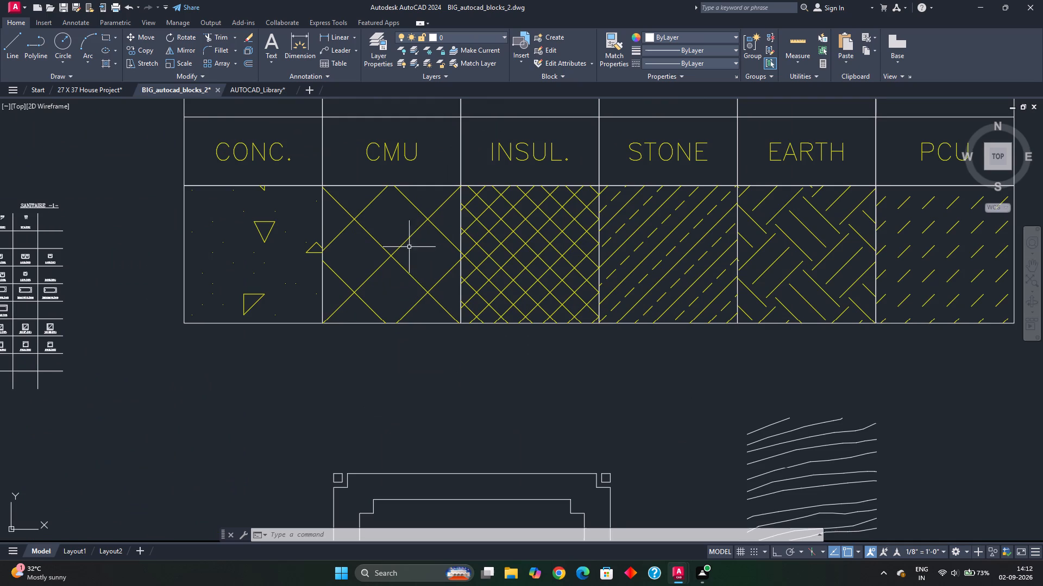
{"action": "scroll", "coordinate": [388, 316], "scroll_direction": "down", "scroll_amount": 3}
{"action": "middle_click_drag", "start_coordinate": [280, 322], "coordinate": [310, 304]}
{"action": "scroll", "coordinate": [305, 307], "scroll_direction": "up", "scroll_amount": 3}
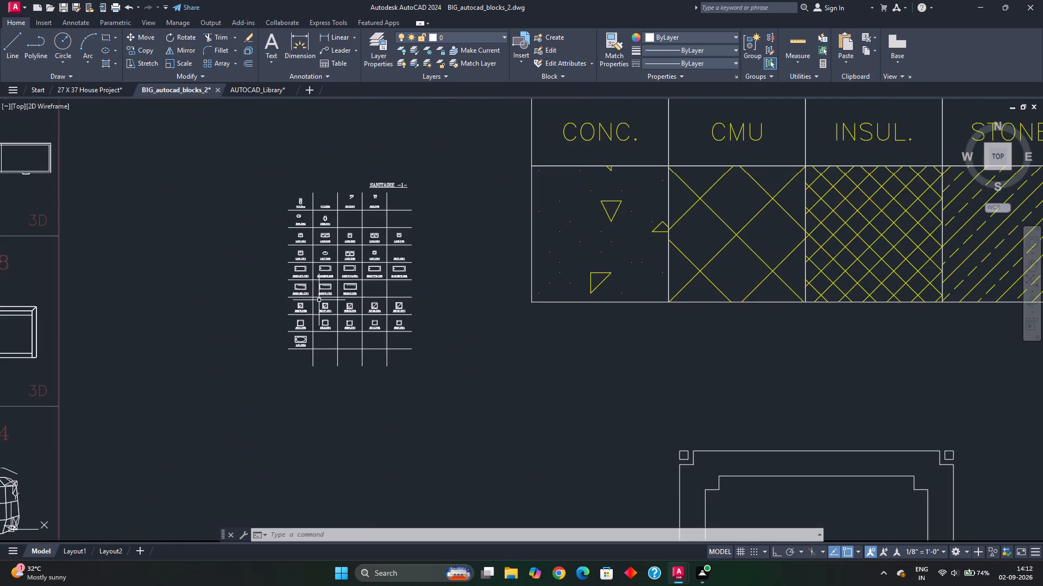
{"action": "scroll", "coordinate": [319, 301], "scroll_direction": "up", "scroll_amount": 3}
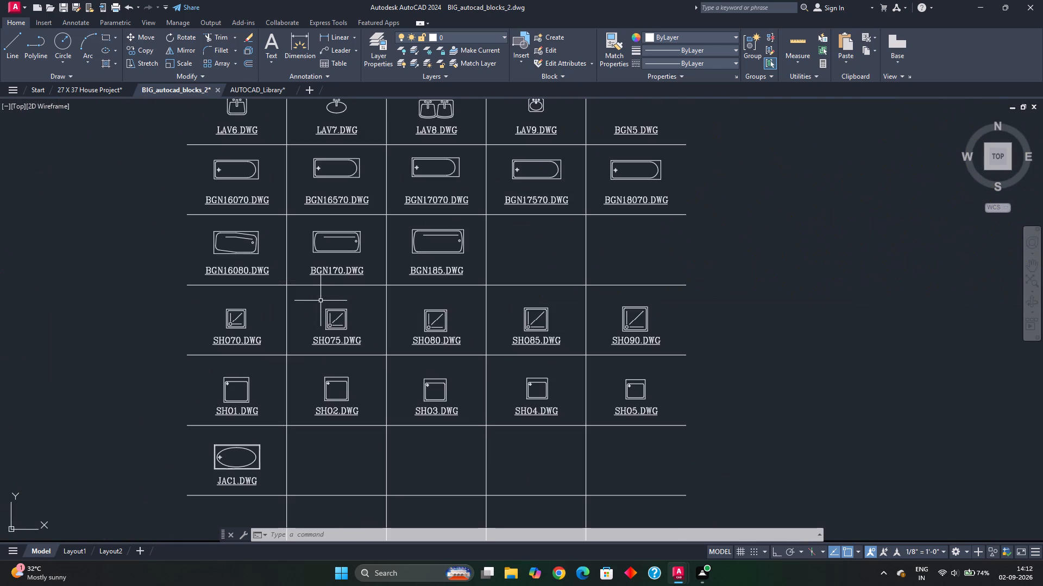
{"action": "scroll", "coordinate": [321, 301], "scroll_direction": "down", "scroll_amount": 3}
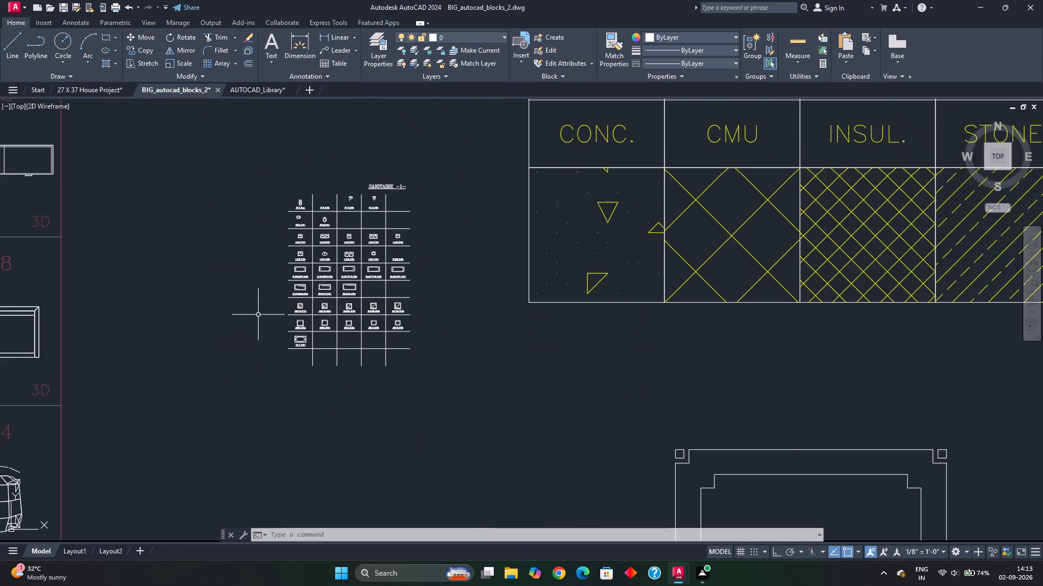
Examine the ARCON LIBRARY grid, including its sink, basin and sanitary symbols.
{"action": "scroll", "coordinate": [258, 315], "scroll_direction": "down", "scroll_amount": 1}
{"action": "middle_click_drag", "start_coordinate": [181, 333], "coordinate": [213, 329]}
{"action": "scroll", "coordinate": [204, 331], "scroll_direction": "down", "scroll_amount": 3}
{"action": "middle_click_drag", "start_coordinate": [229, 343], "coordinate": [361, 256]}
{"action": "middle_click_drag", "start_coordinate": [338, 301], "coordinate": [382, 290]}
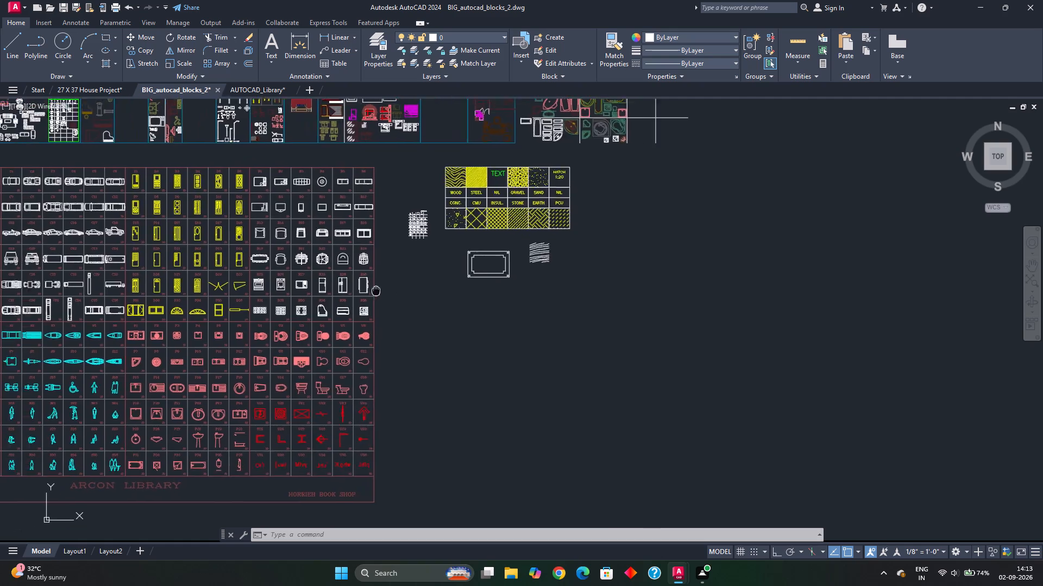
{"action": "middle_click_drag", "start_coordinate": [382, 290], "coordinate": [479, 269]}
{"action": "middle_click_drag", "start_coordinate": [302, 288], "coordinate": [421, 260]}
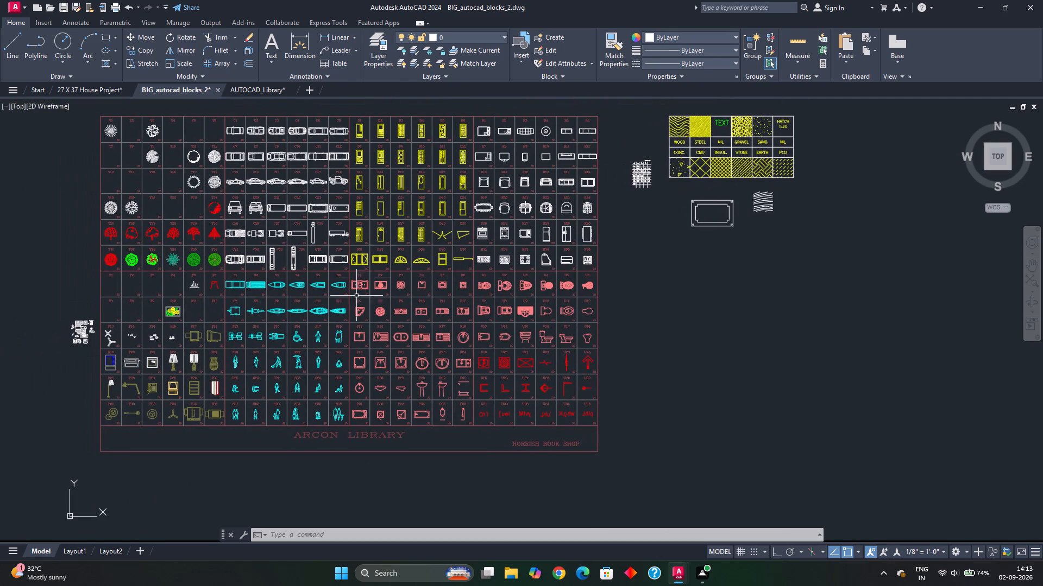
{"action": "scroll", "coordinate": [386, 379], "scroll_direction": "up", "scroll_amount": 3}
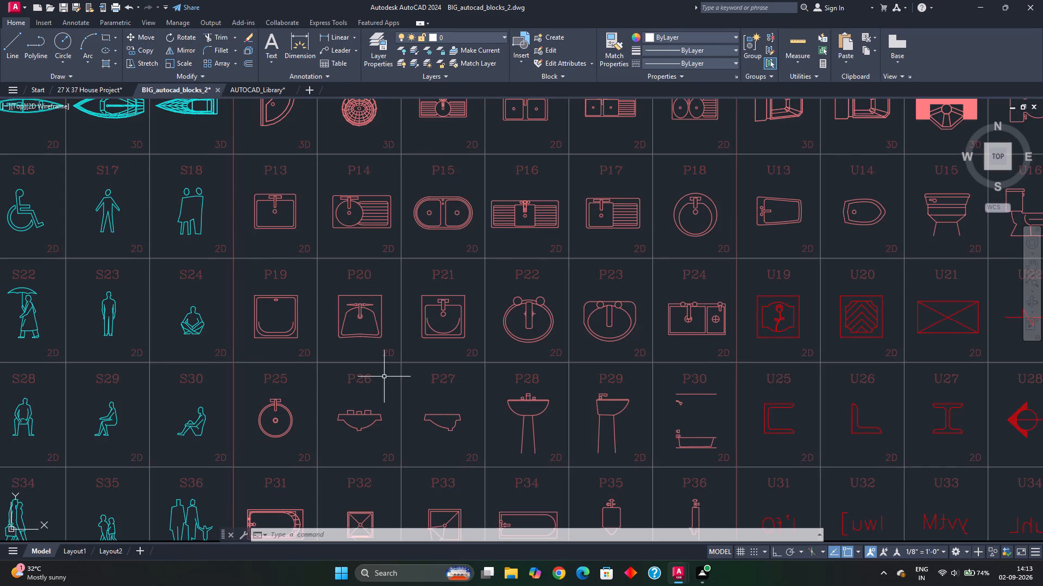
{"action": "scroll", "coordinate": [384, 378], "scroll_direction": "down", "scroll_amount": 3}
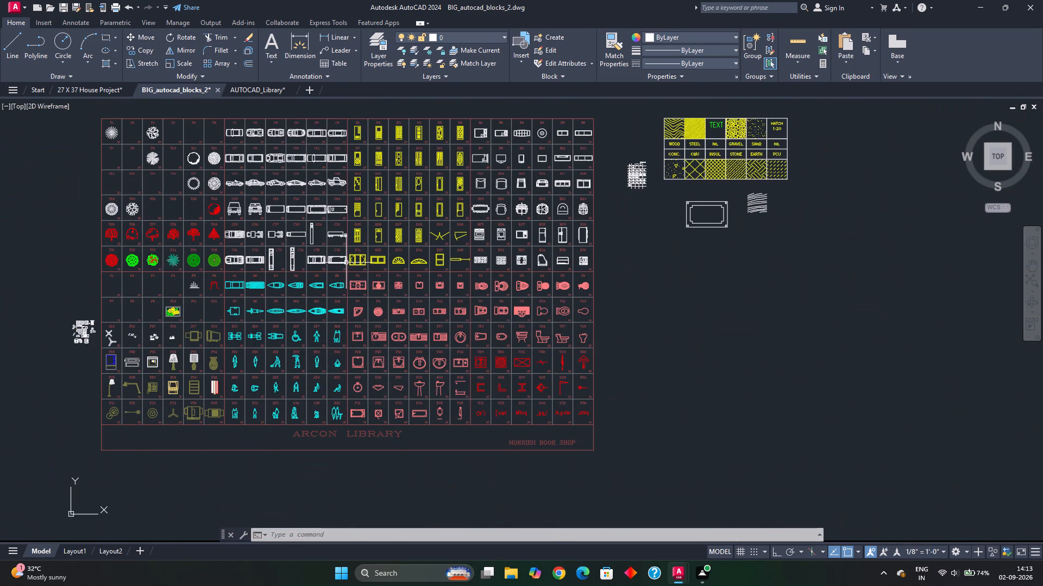
{"action": "scroll", "coordinate": [95, 335], "scroll_direction": "up", "scroll_amount": 2}
{"action": "scroll", "coordinate": [161, 319], "scroll_direction": "down", "scroll_amount": 3}
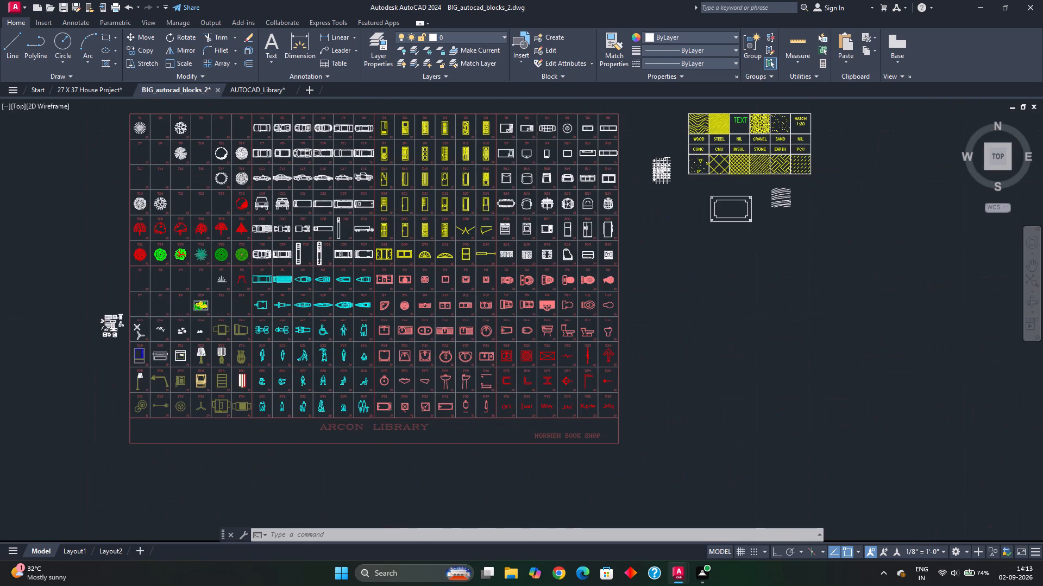
Examine the furniture sections above the grid, focusing on the LCD and Furn blocks.
{"action": "middle_click_drag", "start_coordinate": [175, 310], "coordinate": [194, 411]}
{"action": "scroll", "coordinate": [237, 241], "scroll_direction": "up", "scroll_amount": 3}
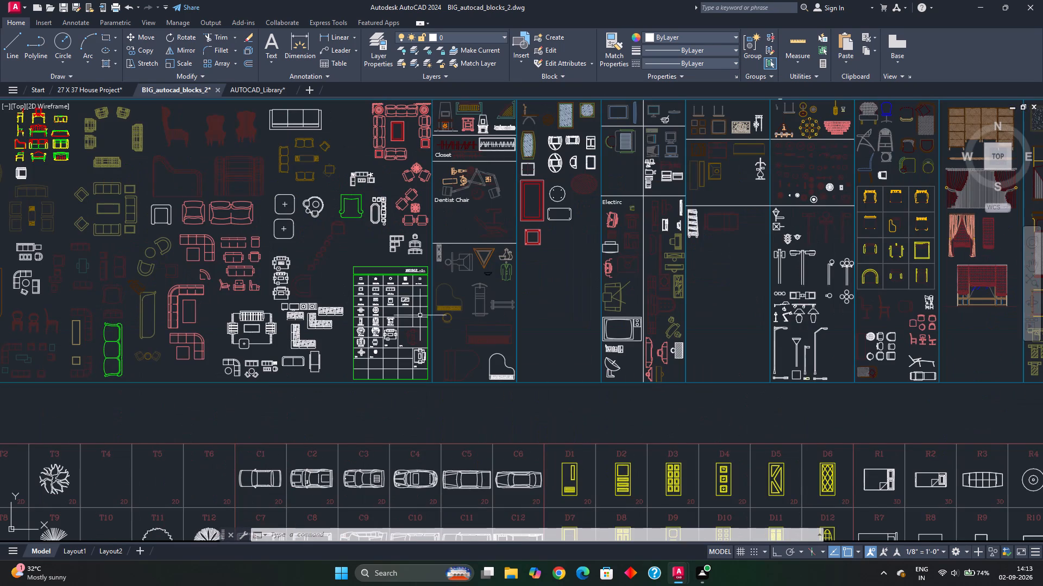
{"action": "middle_click_drag", "start_coordinate": [484, 303], "coordinate": [418, 382]}
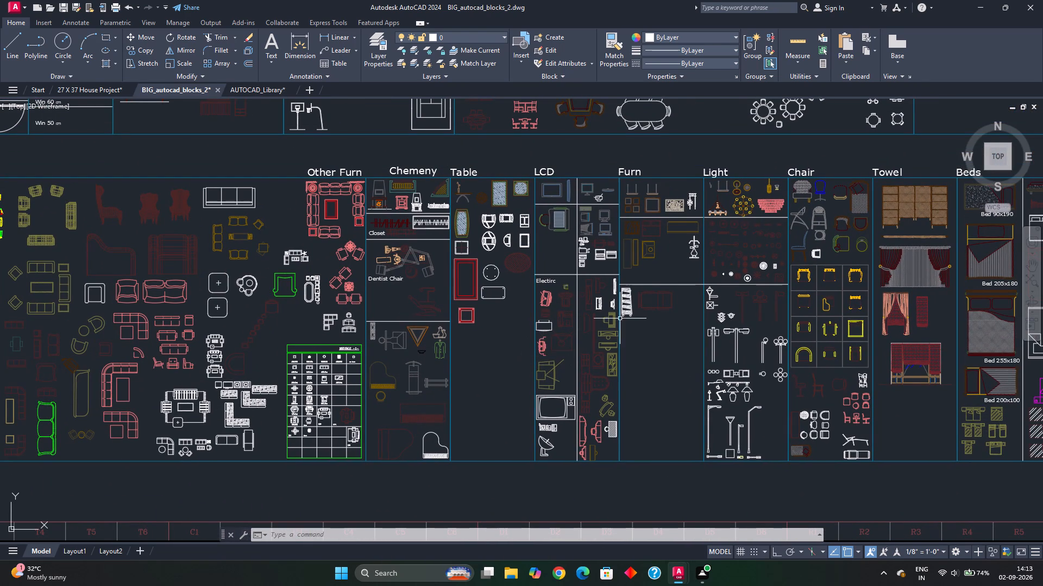
{"action": "middle_click_drag", "start_coordinate": [619, 318], "coordinate": [554, 335]}
{"action": "scroll", "coordinate": [531, 211], "scroll_direction": "up", "scroll_amount": 3}
{"action": "middle_click_drag", "start_coordinate": [574, 212], "coordinate": [571, 214]}
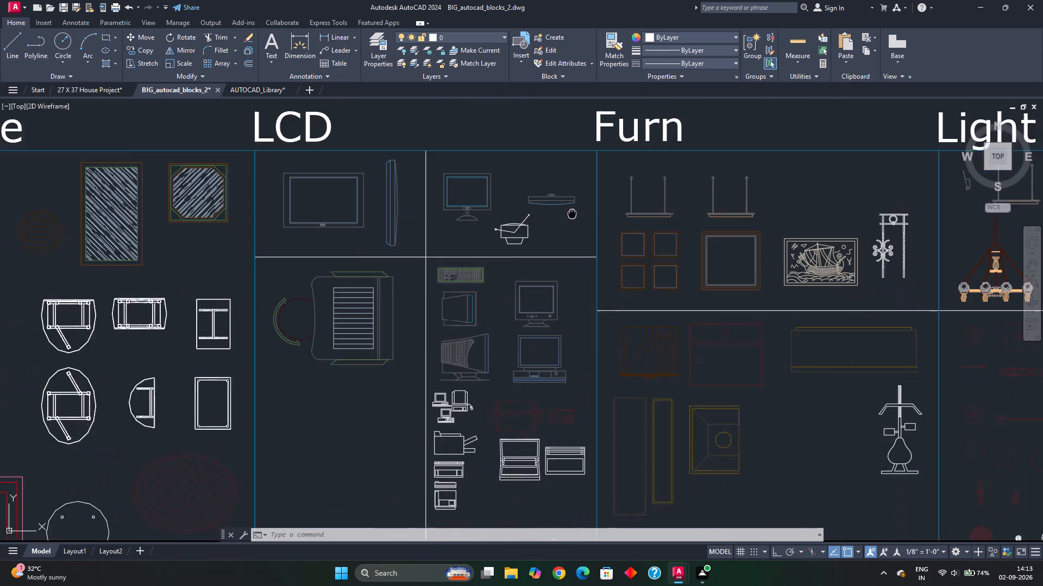
{"action": "middle_click_drag", "start_coordinate": [571, 214], "coordinate": [527, 240]}
{"action": "middle_click", "coordinate": [518, 240]}
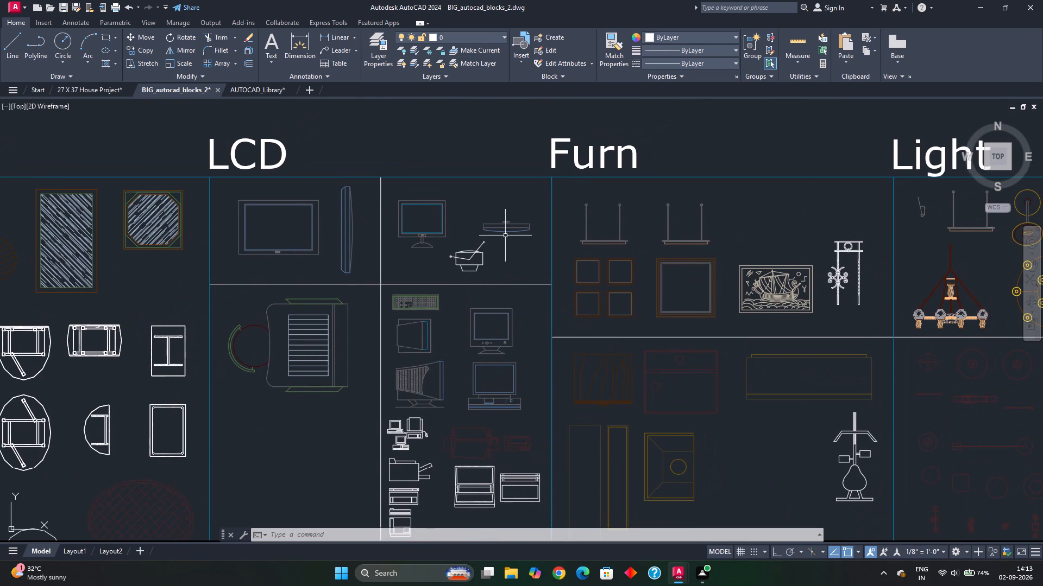
{"action": "middle_click_drag", "start_coordinate": [476, 324], "coordinate": [475, 323]}
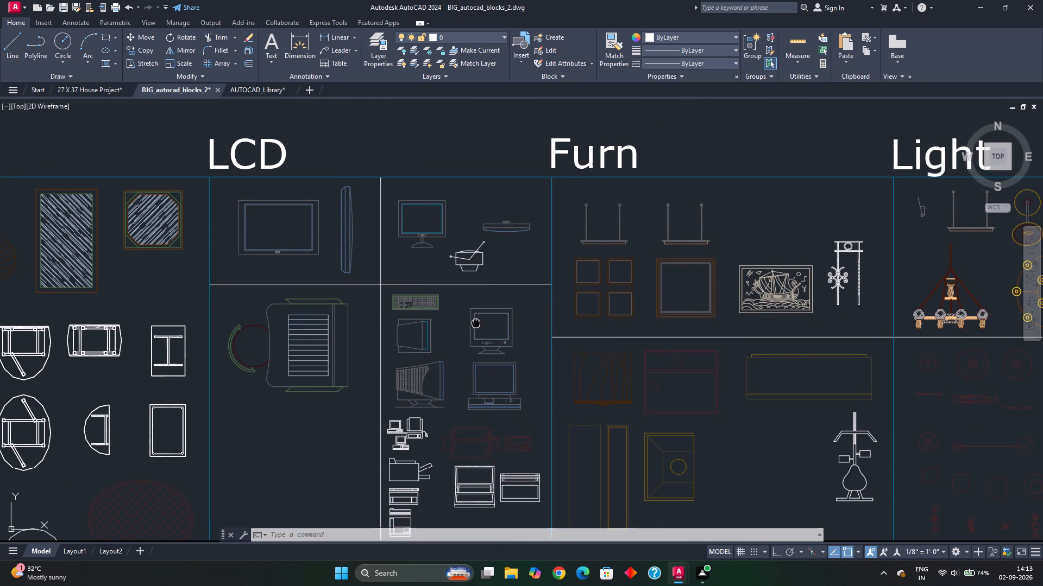
{"action": "middle_click_drag", "start_coordinate": [475, 323], "coordinate": [464, 248]}
{"action": "middle_click_drag", "start_coordinate": [444, 384], "coordinate": [431, 322]}
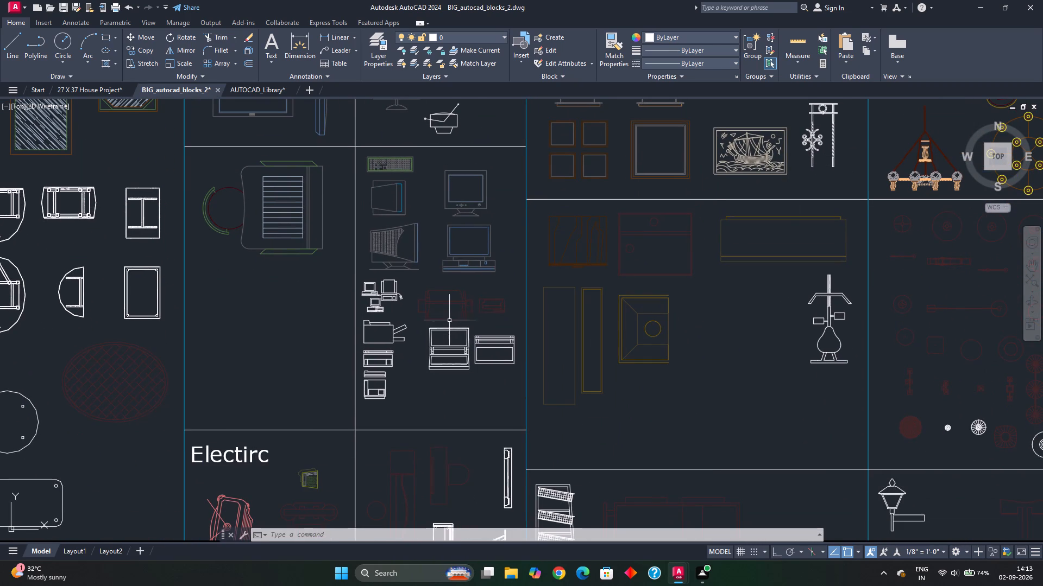
{"action": "scroll", "coordinate": [448, 328], "scroll_direction": "up", "scroll_amount": 1}
{"action": "middle_click_drag", "start_coordinate": [402, 253], "coordinate": [403, 276]}
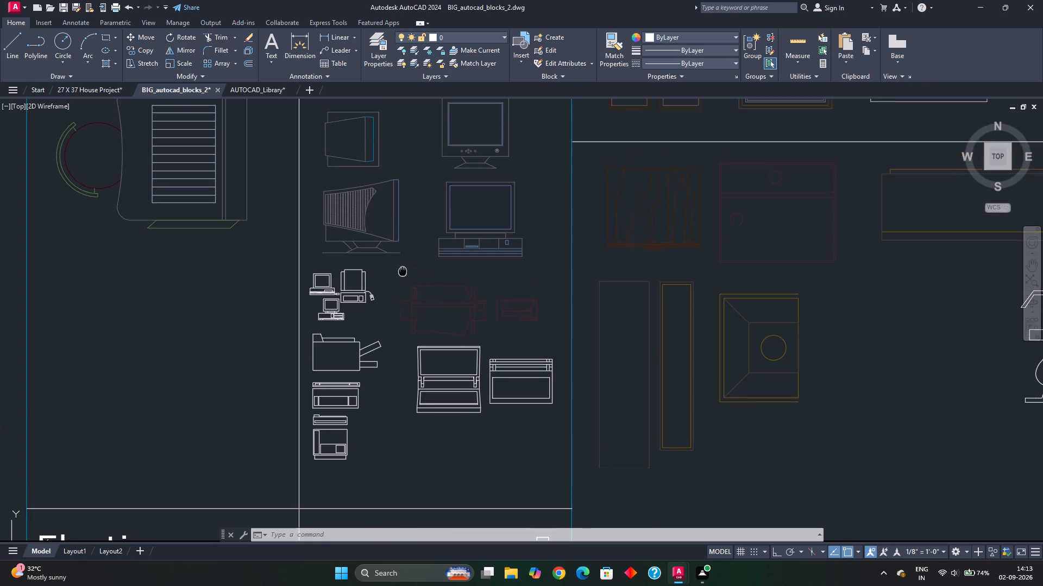
{"action": "middle_click_drag", "start_coordinate": [403, 276], "coordinate": [405, 345]}
{"action": "scroll", "coordinate": [404, 292], "scroll_direction": "down", "scroll_amount": 1}
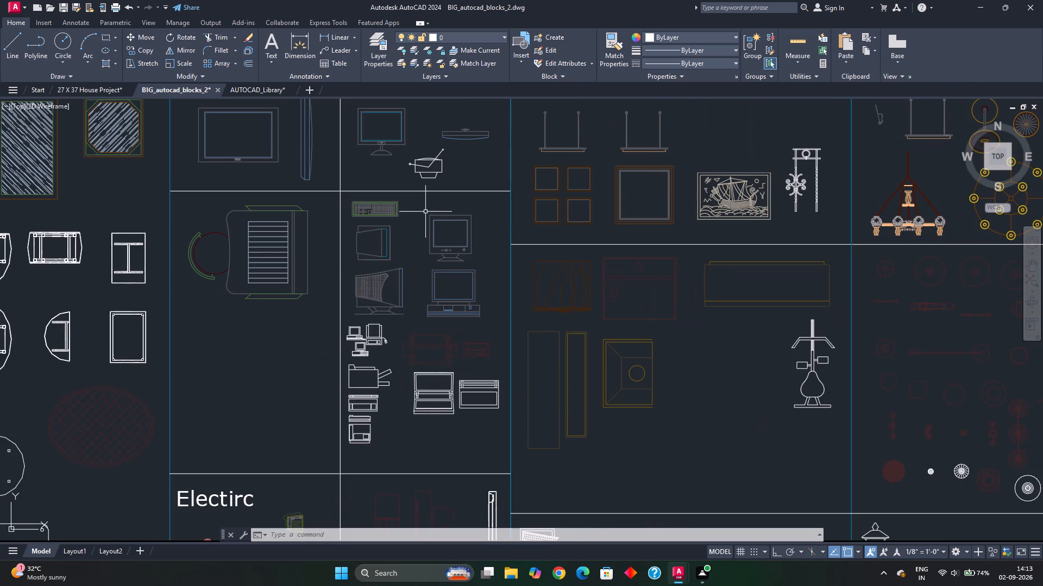
Copy the narrow plan-view television block from the LCD section into the 27 X 37 House Project, placing it outside the east wall.
{"action": "middle_click_drag", "start_coordinate": [373, 168], "coordinate": [378, 183]}
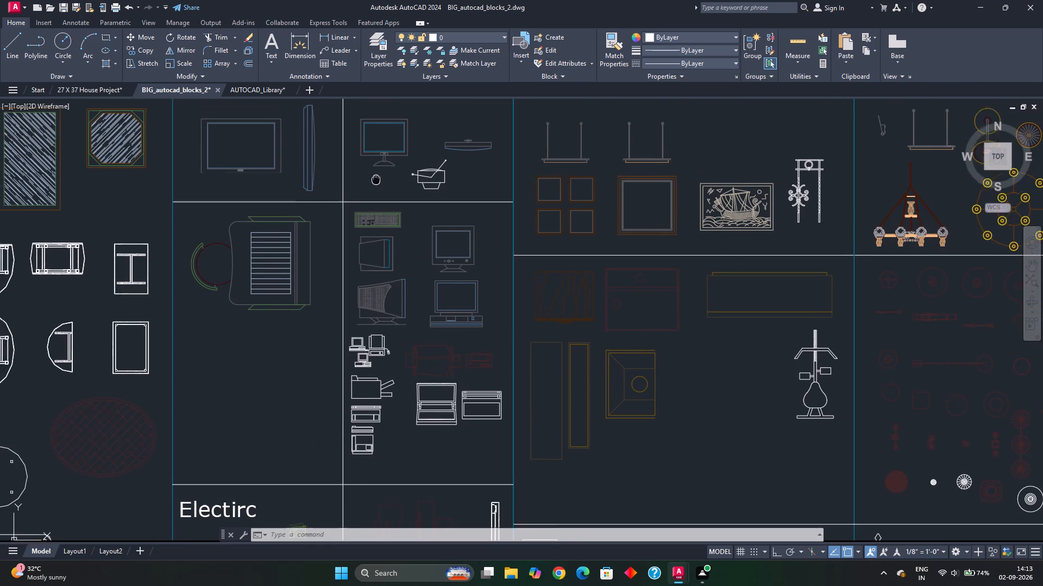
{"action": "middle_click_drag", "start_coordinate": [378, 183], "coordinate": [382, 203]}
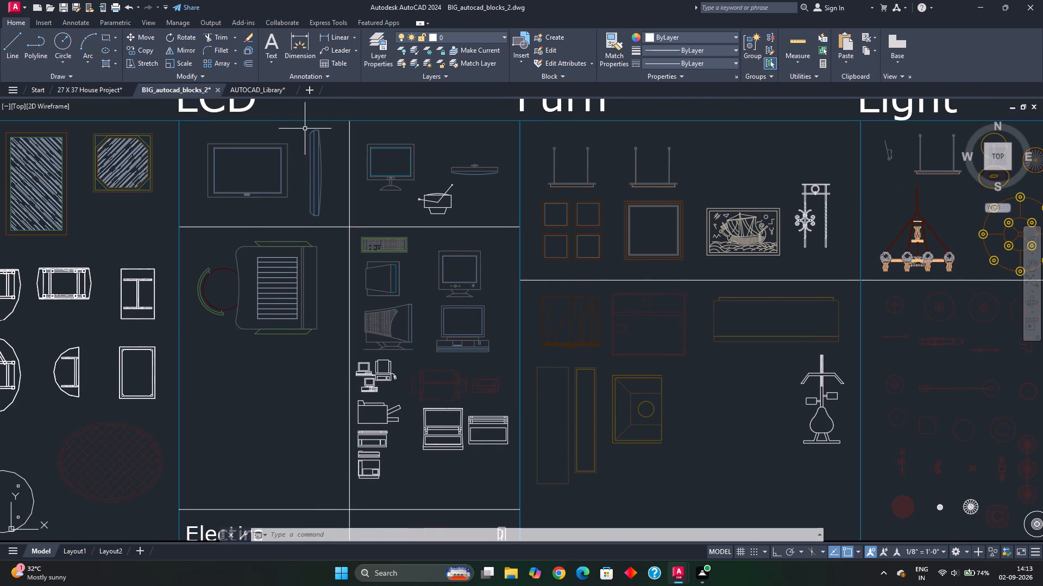
{"action": "left_click", "coordinate": [313, 139]}
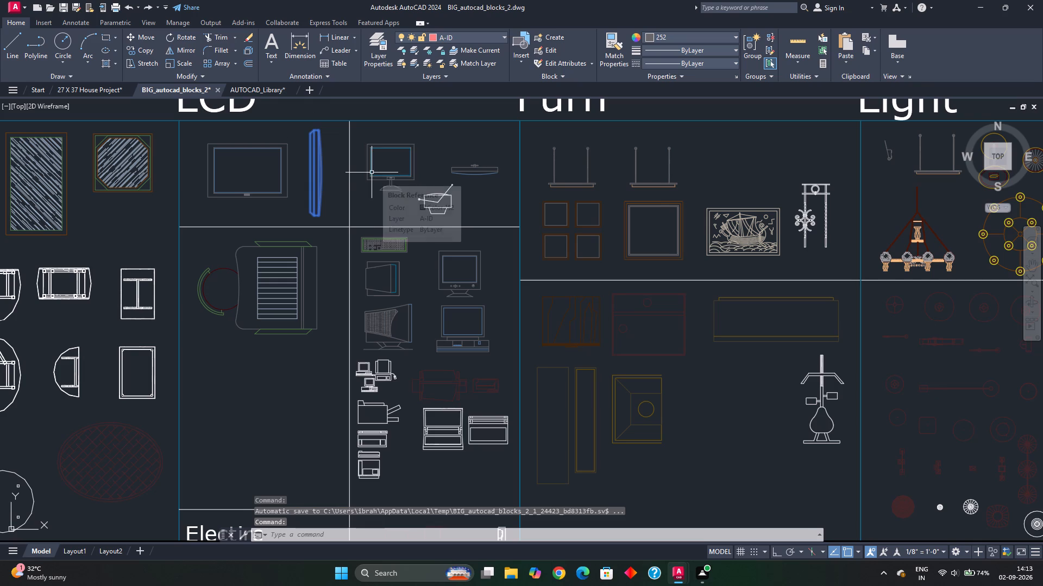
{"action": "key", "text": "ctrl+c"}
{"action": "left_click", "coordinate": [244, 88]}
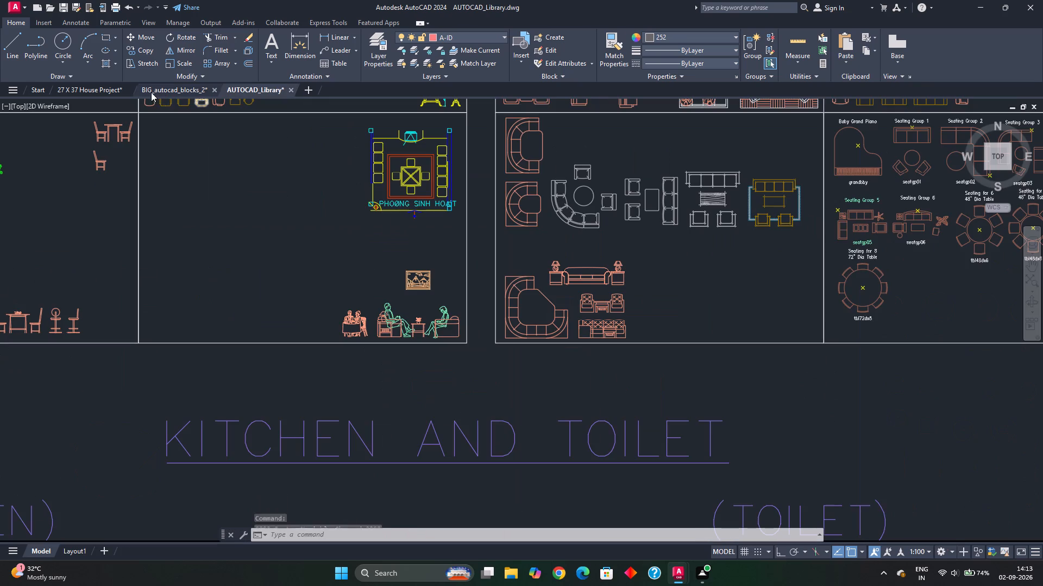
{"action": "left_click", "coordinate": [108, 93]}
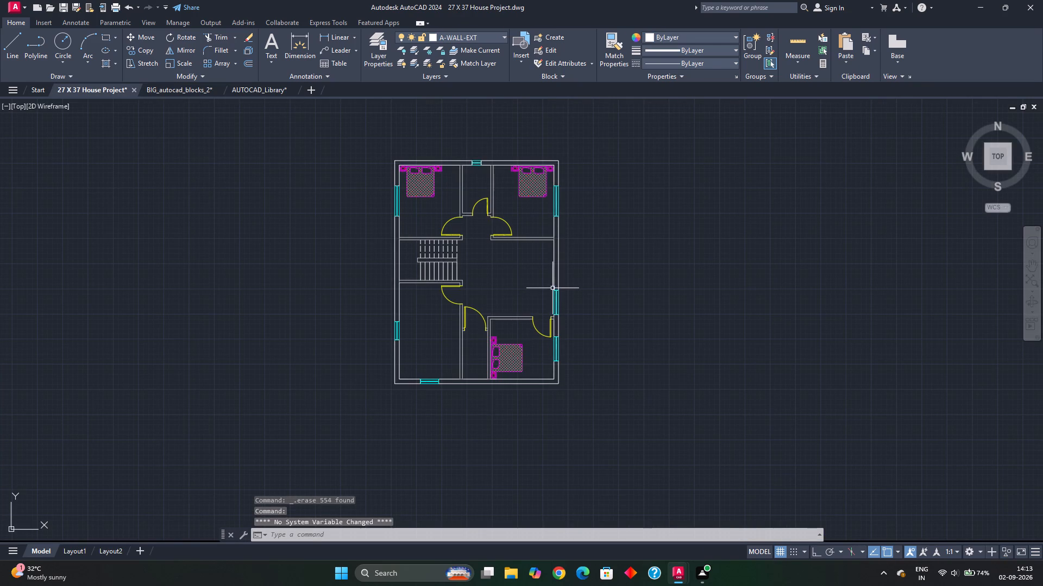
{"action": "key", "text": "ctrl+v"}
{"action": "left_click", "coordinate": [614, 287]}
{"action": "scroll", "coordinate": [625, 292], "scroll_direction": "up", "scroll_amount": 2}
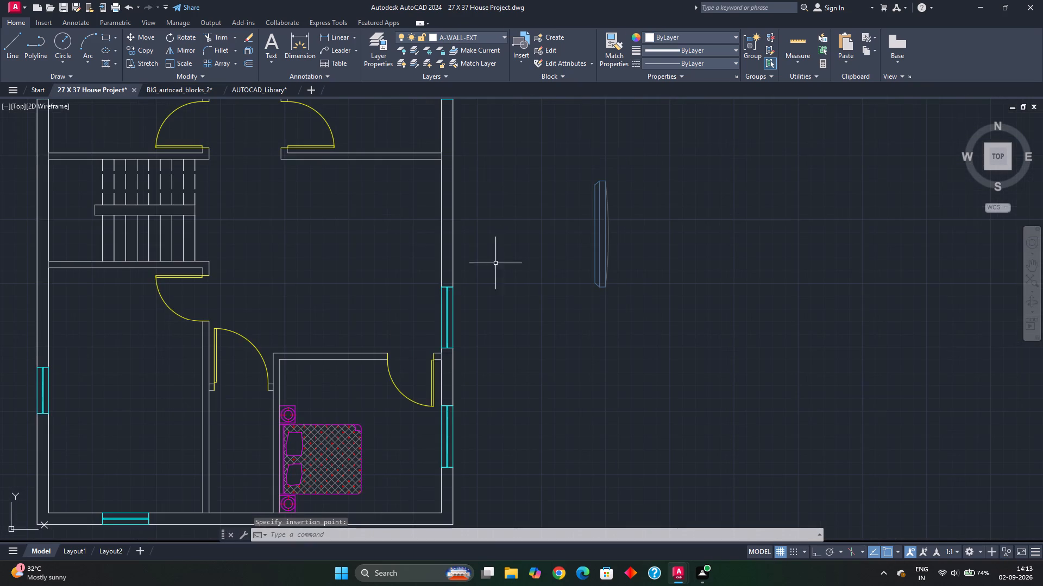
Mirror the pasted television block about a vertical line along its flat back with Ortho on, erasing the source object.
{"action": "left_click", "coordinate": [567, 157]}
{"action": "left_click", "coordinate": [619, 313]}
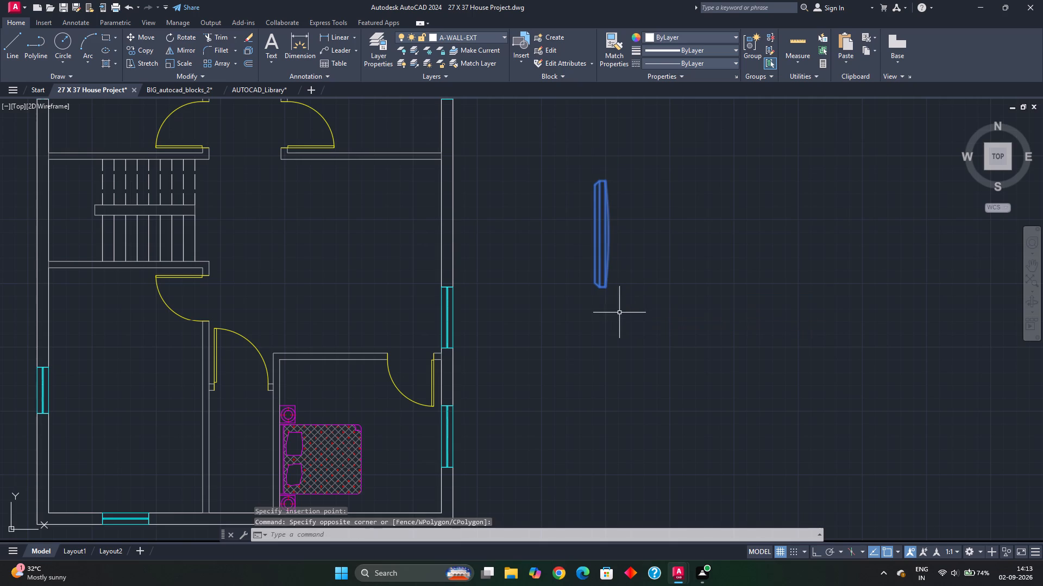
{"action": "type", "text": "mi"}
{"action": "key", "text": "Return"}
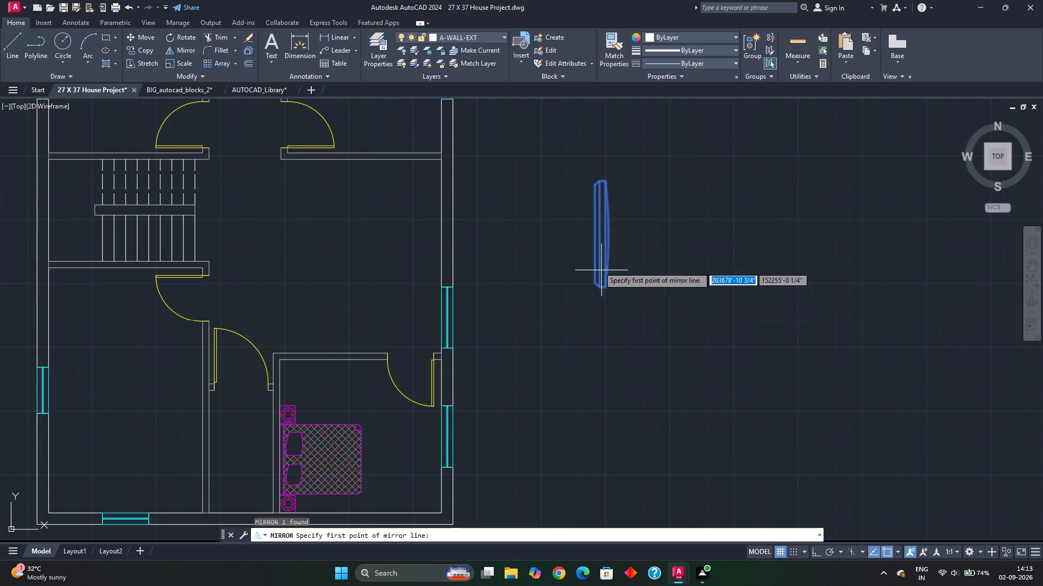
{"action": "left_click", "coordinate": [595, 189]}
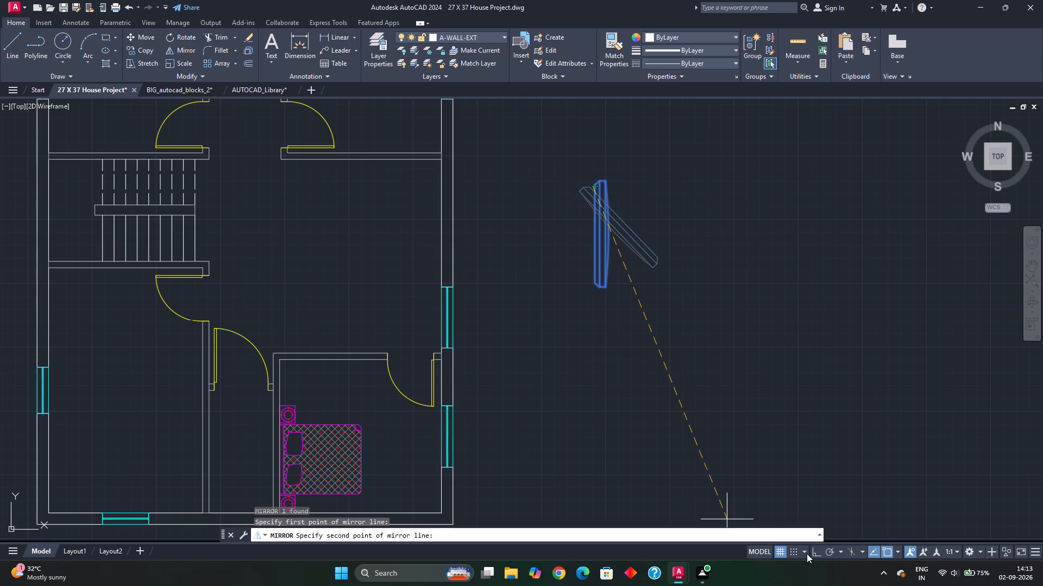
{"action": "left_click", "coordinate": [821, 552]}
{"action": "left_click", "coordinate": [614, 387]}
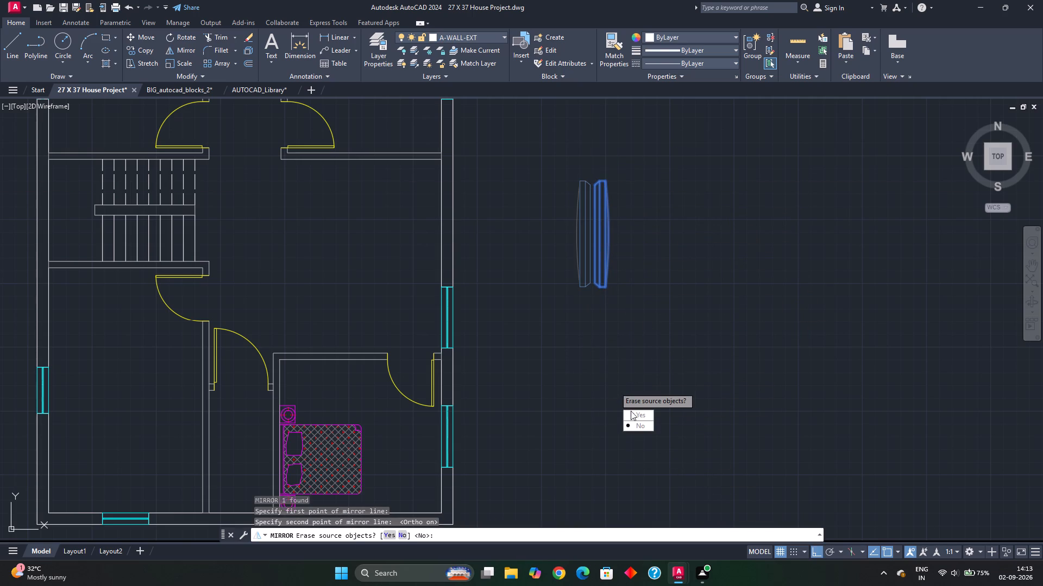
{"action": "left_click_drag", "start_coordinate": [634, 415], "coordinate": [614, 387]}
Assign the mirrored television block to the A-FURN layer.
{"action": "left_click", "coordinate": [542, 155]}
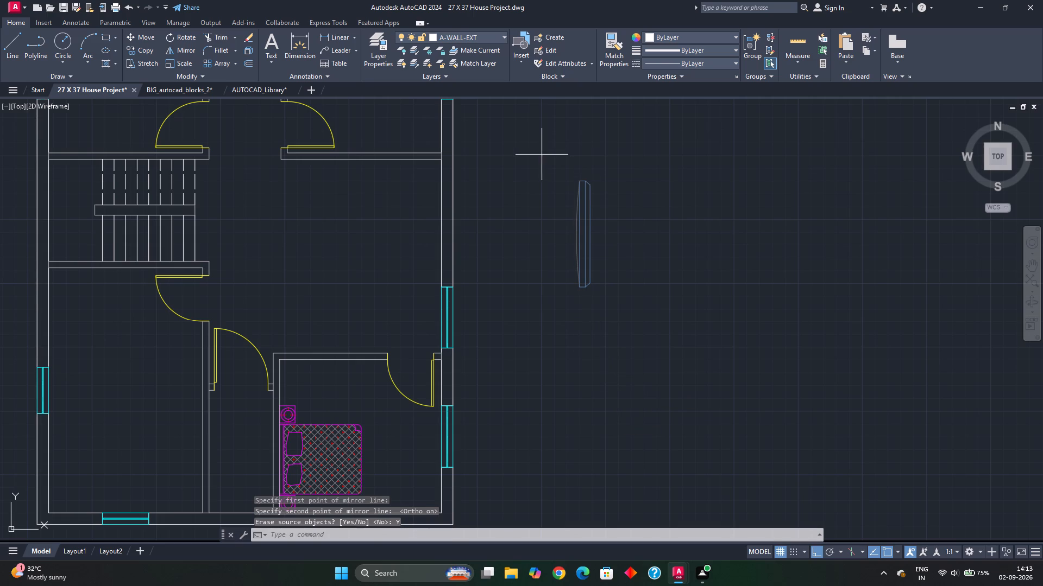
{"action": "left_click", "coordinate": [610, 314]}
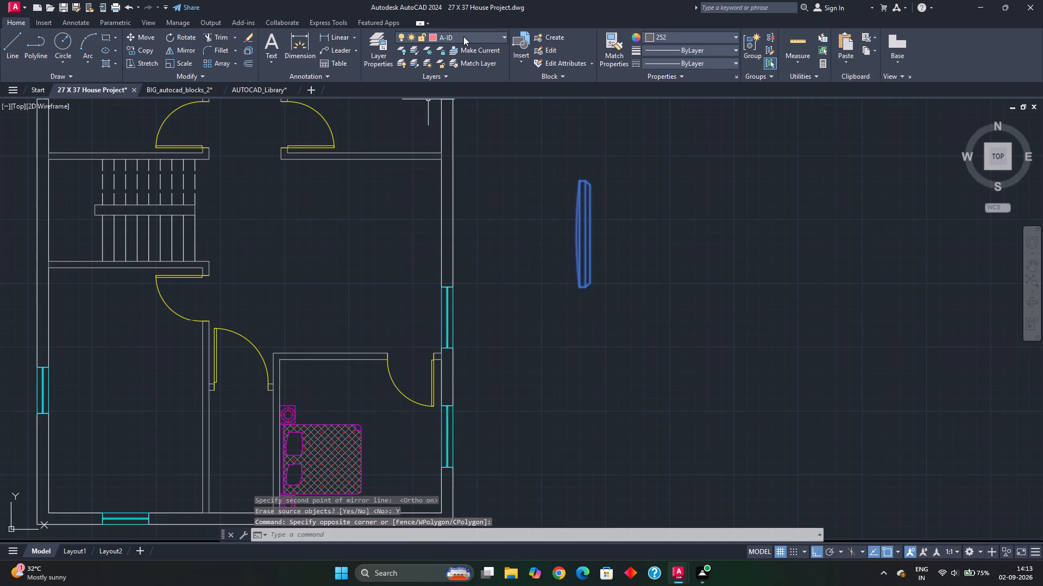
{"action": "left_click", "coordinate": [463, 36]}
{"action": "left_click", "coordinate": [466, 100]}
Open the LCD Monitor Pln block definition for editing and assign all of its geometry to the A-FURN layer.
{"action": "key", "text": "Escape"}
{"action": "scroll", "coordinate": [595, 259], "scroll_direction": "up", "scroll_amount": 3}
{"action": "scroll", "coordinate": [593, 259], "scroll_direction": "down", "scroll_amount": 2}
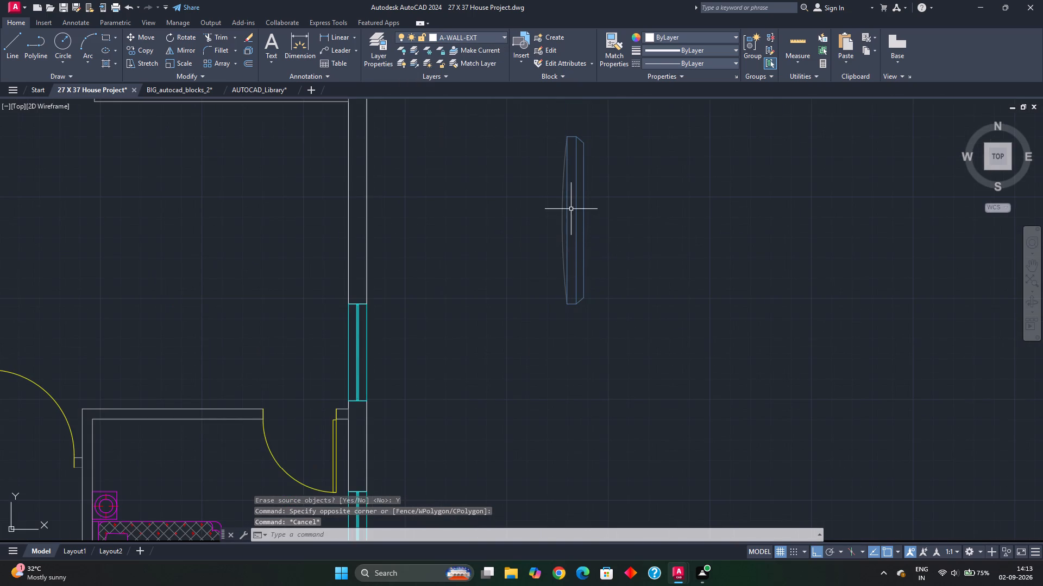
{"action": "double_click", "coordinate": [585, 156]}
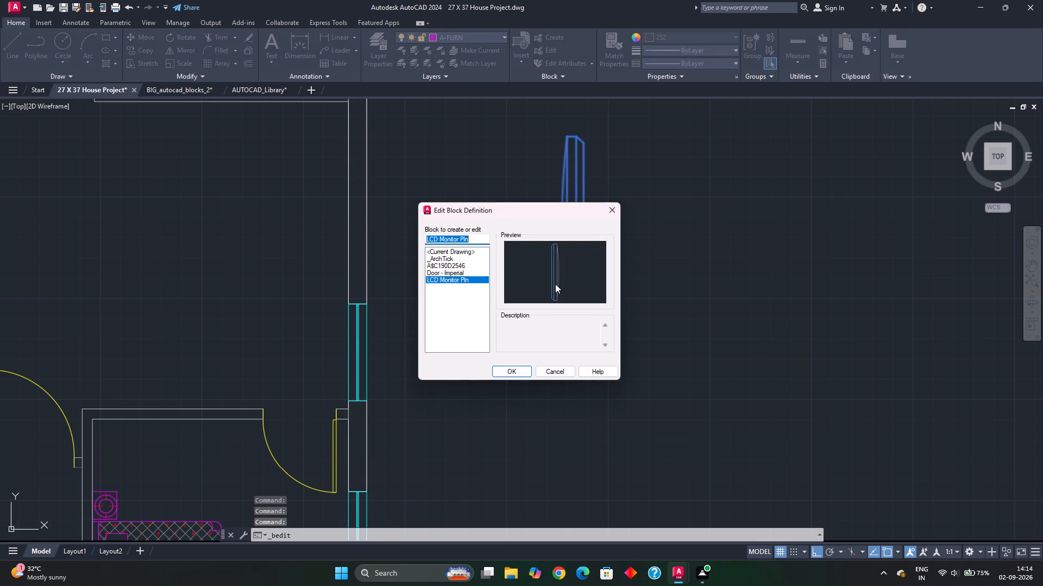
{"action": "left_click", "coordinate": [520, 370]}
{"action": "left_click_drag", "start_coordinate": [464, 137], "coordinate": [602, 466]}
{"action": "key", "text": "Escape"}
{"action": "left_click_drag", "start_coordinate": [463, 147], "coordinate": [586, 385]}
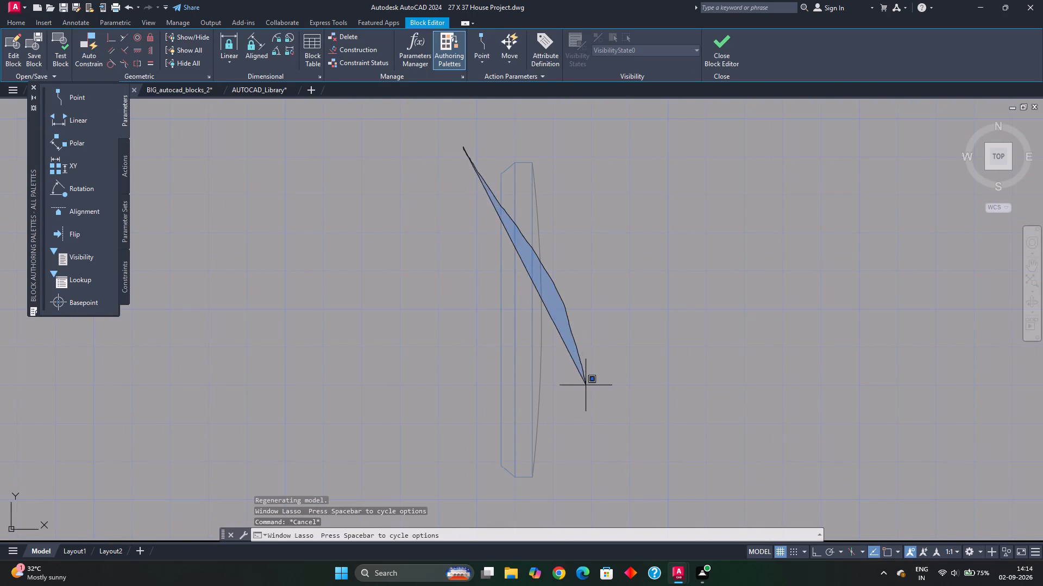
{"action": "left_click_drag", "start_coordinate": [586, 385], "coordinate": [586, 383]}
{"action": "left_click", "coordinate": [442, 120]}
{"action": "left_click", "coordinate": [563, 507]}
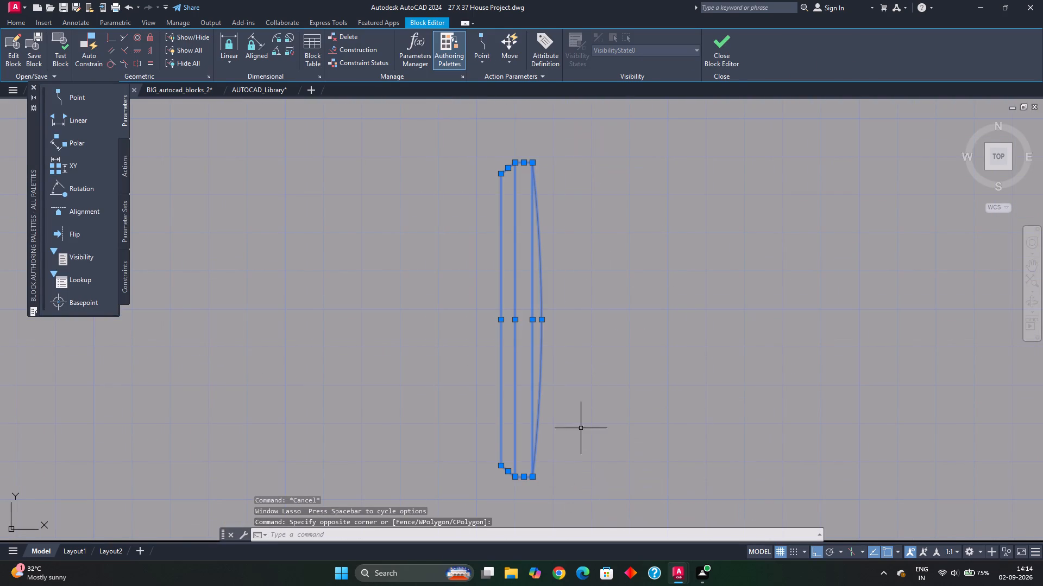
{"action": "left_click", "coordinate": [11, 23]}
{"action": "left_click", "coordinate": [491, 37]}
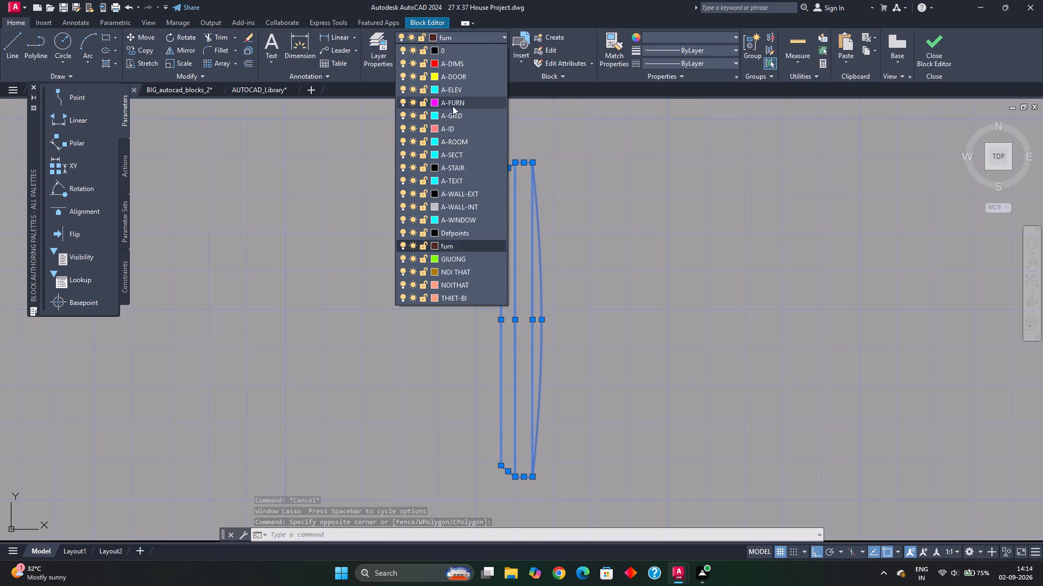
{"action": "left_click", "coordinate": [456, 104]}
{"action": "key", "text": "Escape"}
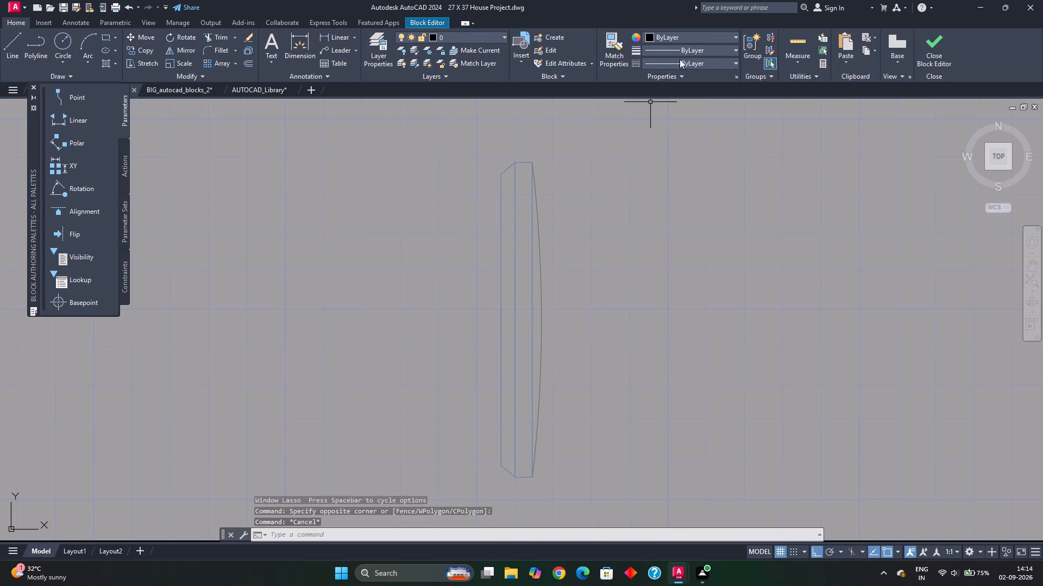
Recheck the selection of the television geometry and close the block editor.
{"action": "left_click_drag", "start_coordinate": [459, 113], "coordinate": [616, 407]}
{"action": "left_click", "coordinate": [439, 96]}
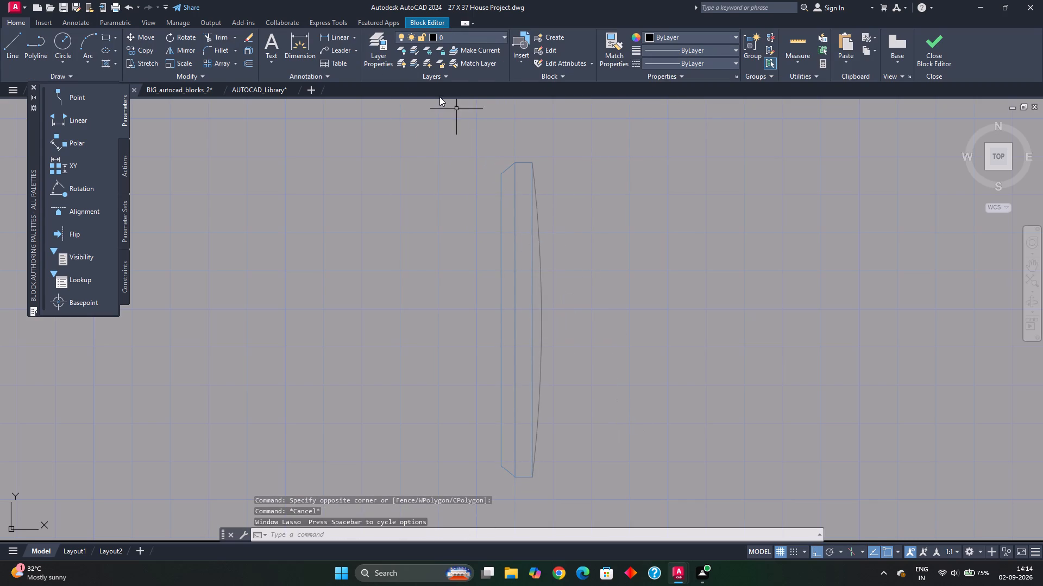
{"action": "left_click_drag", "start_coordinate": [443, 140], "coordinate": [586, 362]}
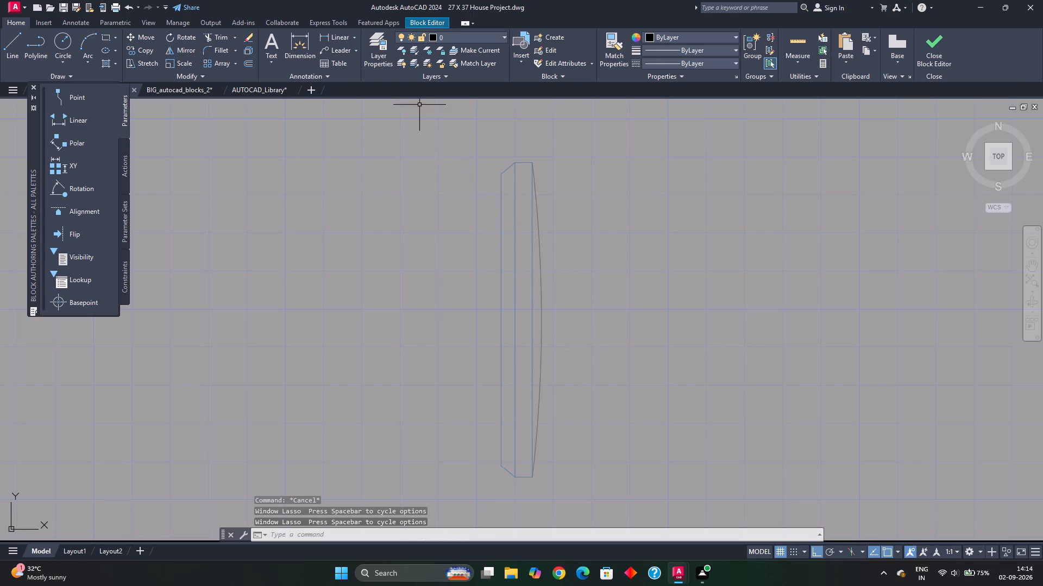
{"action": "left_click", "coordinate": [445, 153]}
{"action": "left_click", "coordinate": [573, 506]}
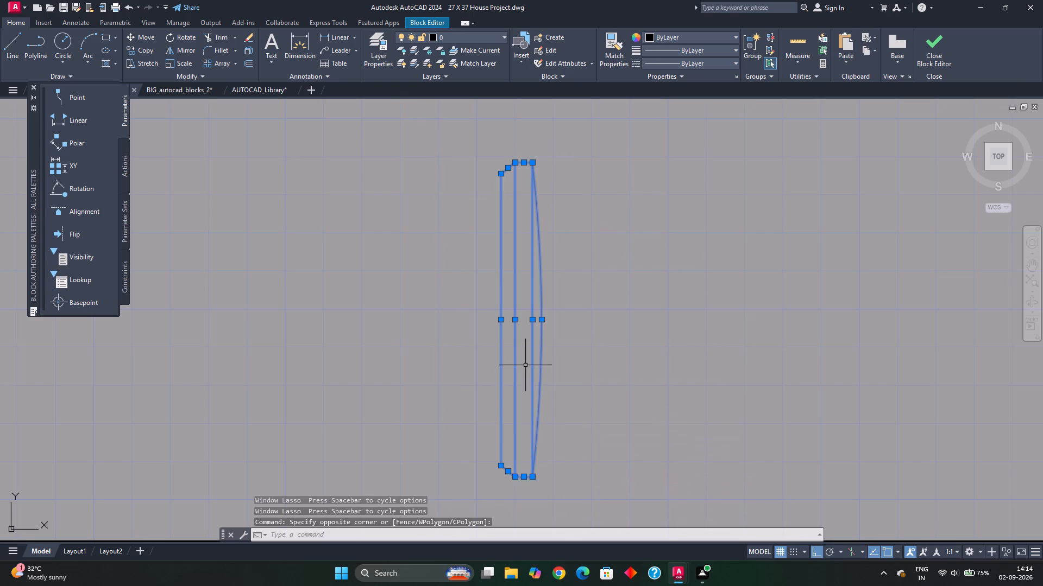
{"action": "key", "text": "Escape"}
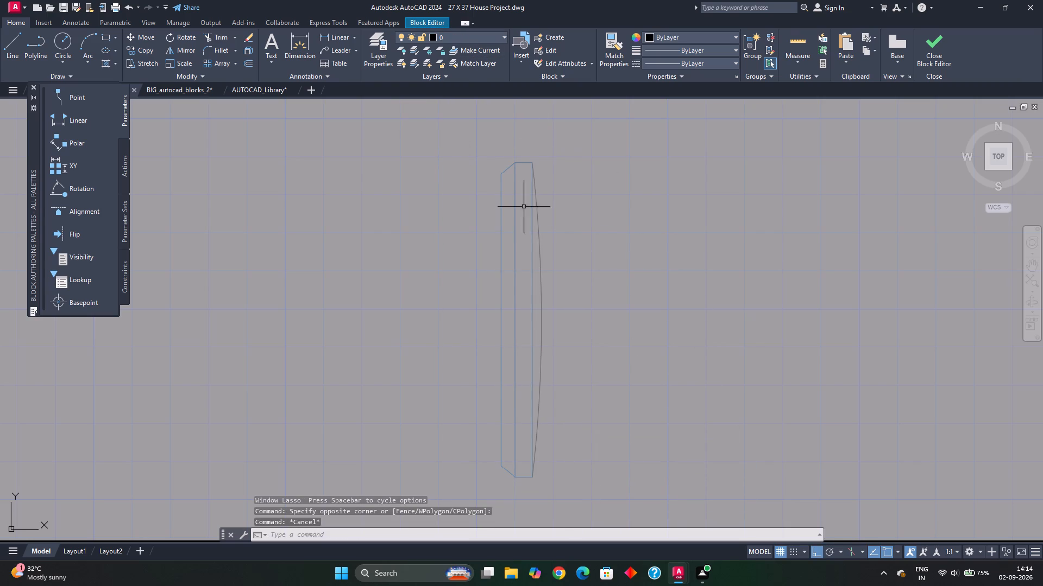
{"action": "left_click", "coordinate": [928, 44]}
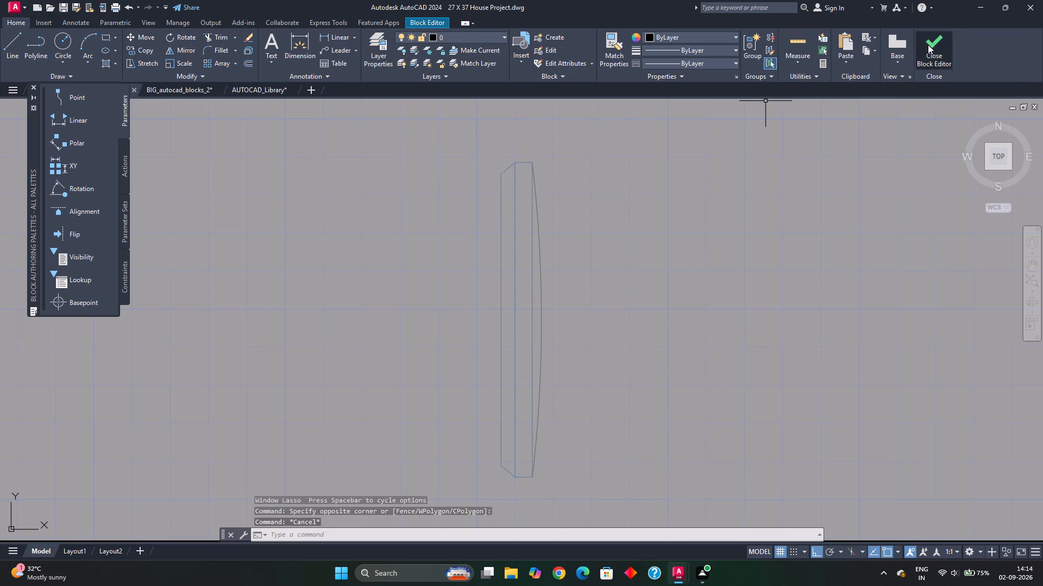
{"action": "left_click", "coordinate": [571, 262]}
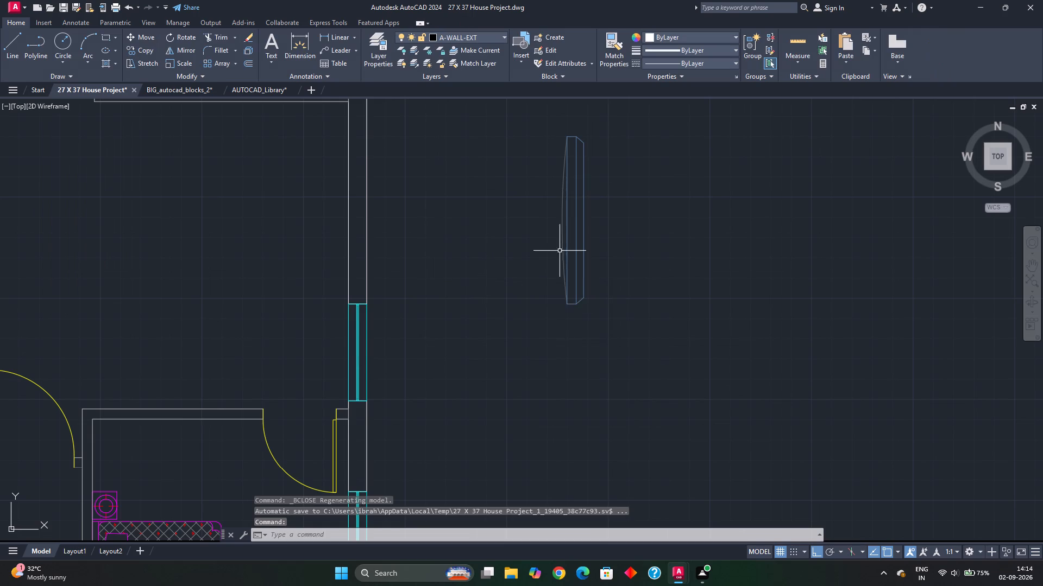
Examine the edited television block outside the east wall, checking its layer, colour and size against the plan.
{"action": "scroll", "coordinate": [587, 189], "scroll_direction": "up", "scroll_amount": 1}
{"action": "middle_click_drag", "start_coordinate": [583, 197], "coordinate": [543, 210]}
{"action": "scroll", "coordinate": [539, 211], "scroll_direction": "down", "scroll_amount": 1}
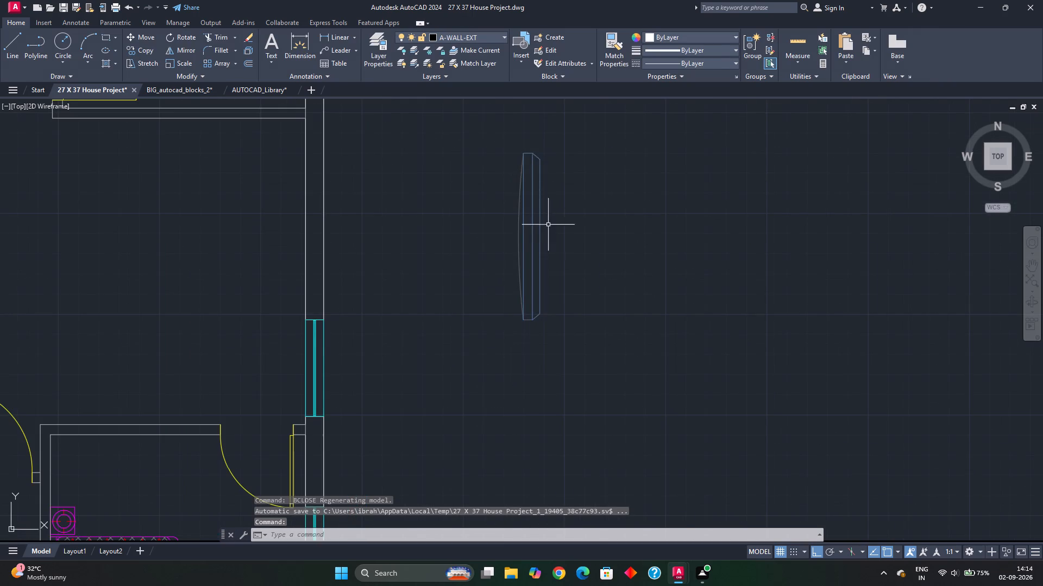
{"action": "middle_click_drag", "start_coordinate": [552, 240], "coordinate": [516, 242]}
{"action": "scroll", "coordinate": [552, 240], "scroll_direction": "down", "scroll_amount": 1}
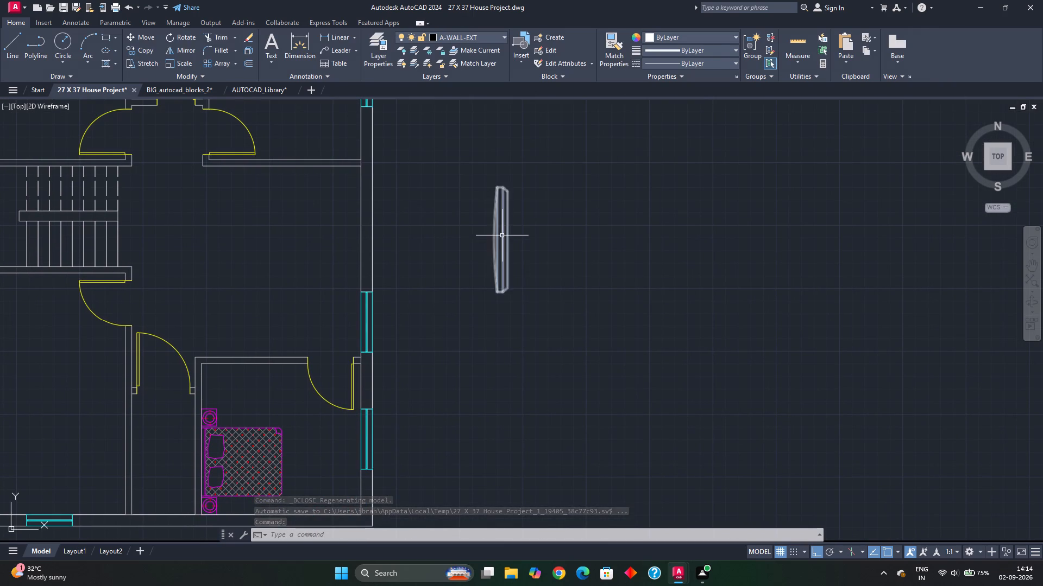
{"action": "left_click", "coordinate": [502, 237]}
{"action": "scroll", "coordinate": [515, 276], "scroll_direction": "up", "scroll_amount": 1}
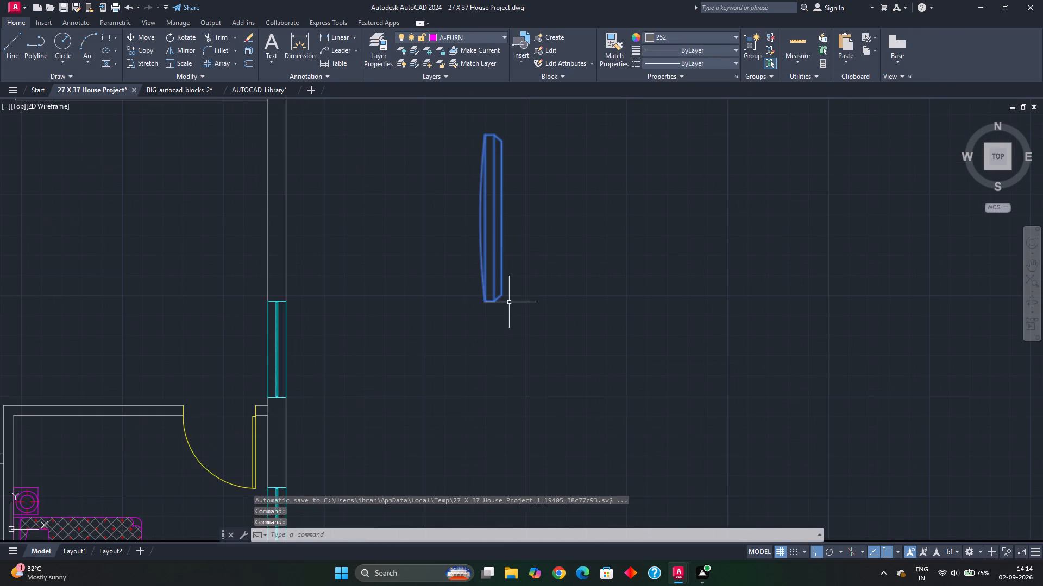
{"action": "scroll", "coordinate": [291, 273], "scroll_direction": "down", "scroll_amount": 1}
{"action": "middle_click_drag", "start_coordinate": [291, 273], "coordinate": [316, 298]}
{"action": "key", "text": "Escape"}
{"action": "scroll", "coordinate": [315, 285], "scroll_direction": "up", "scroll_amount": 1}
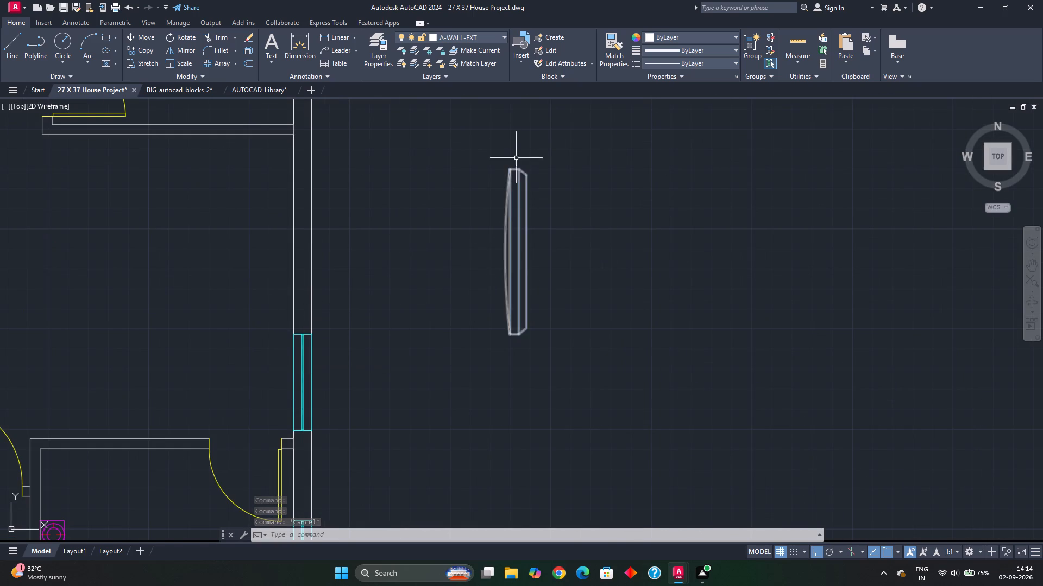
Measure the east wall above the window with Quick measure.
{"action": "left_click", "coordinate": [793, 41]}
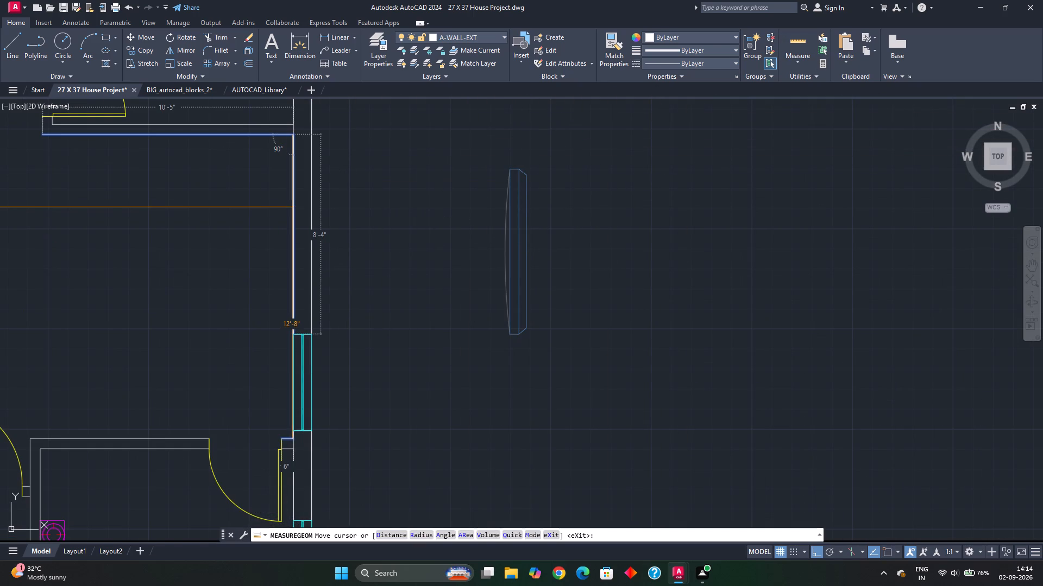
{"action": "scroll", "coordinate": [293, 208], "scroll_direction": "up", "scroll_amount": 2}
{"action": "scroll", "coordinate": [296, 213], "scroll_direction": "down", "scroll_amount": 1}
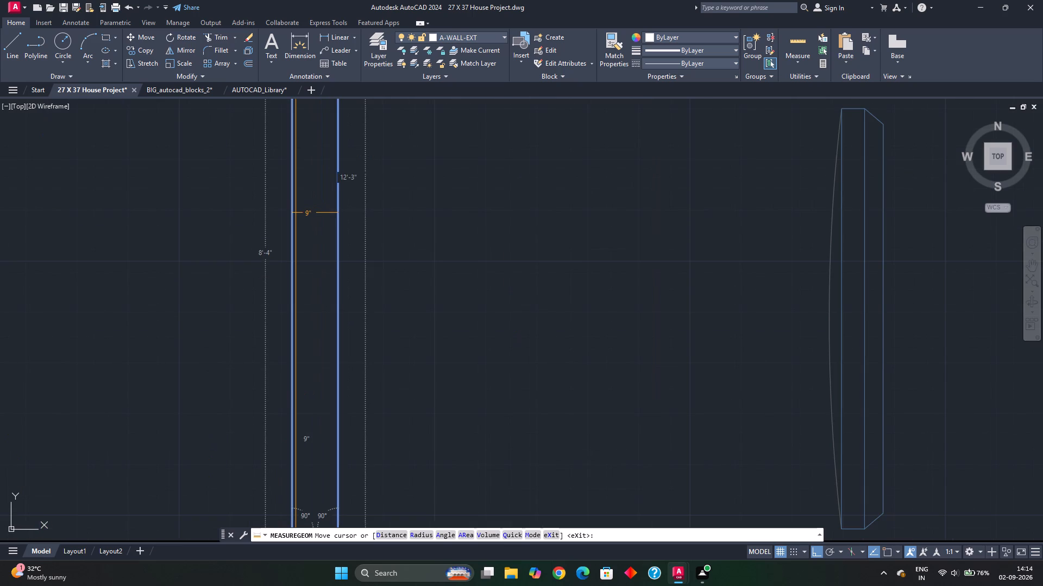
{"action": "middle_click", "coordinate": [296, 213]}
{"action": "scroll", "coordinate": [296, 213], "scroll_direction": "down", "scroll_amount": 1}
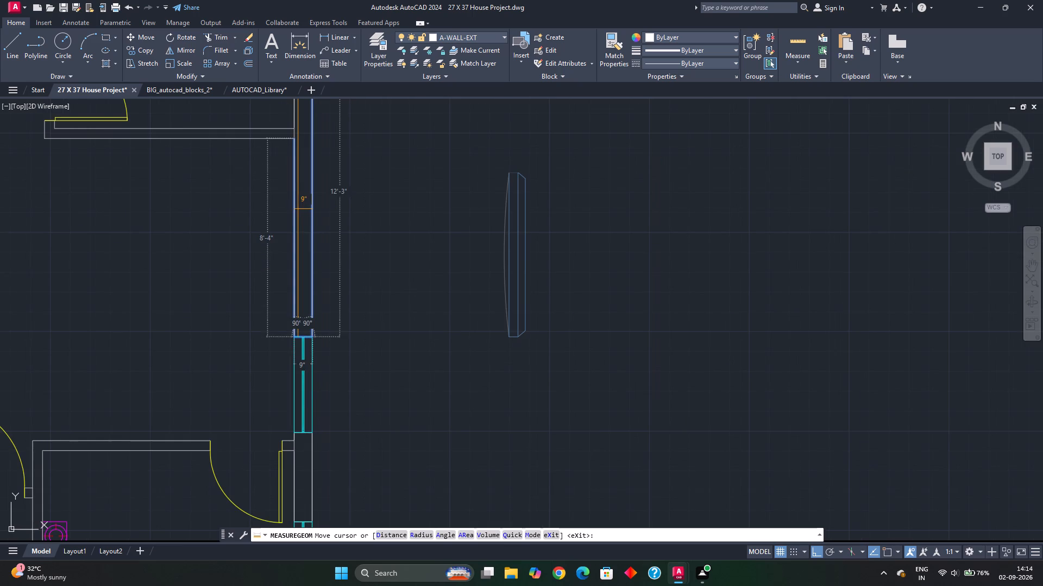
{"action": "key", "text": "Escape"}
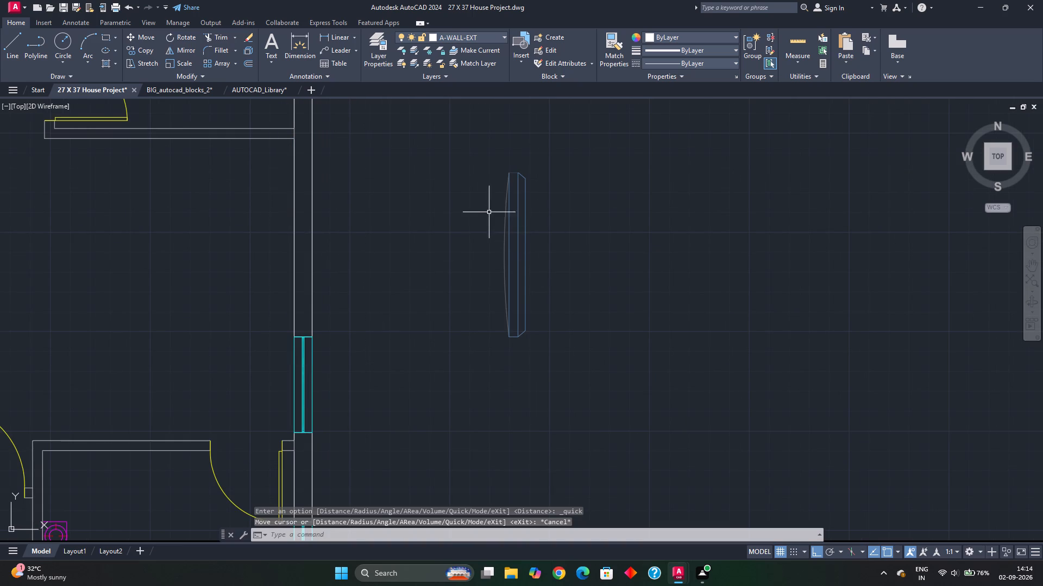
Draw a vertical 3' reference line just east of the television block.
{"action": "left_click", "coordinate": [482, 159]}
{"action": "left_click", "coordinate": [545, 359]}
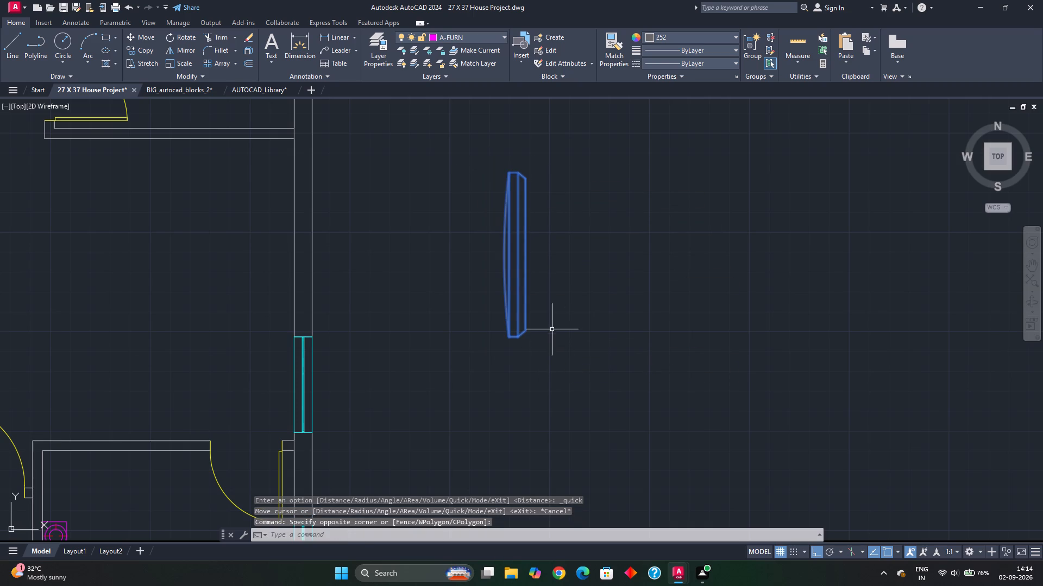
{"action": "key", "text": "l"}
{"action": "key", "text": "Return"}
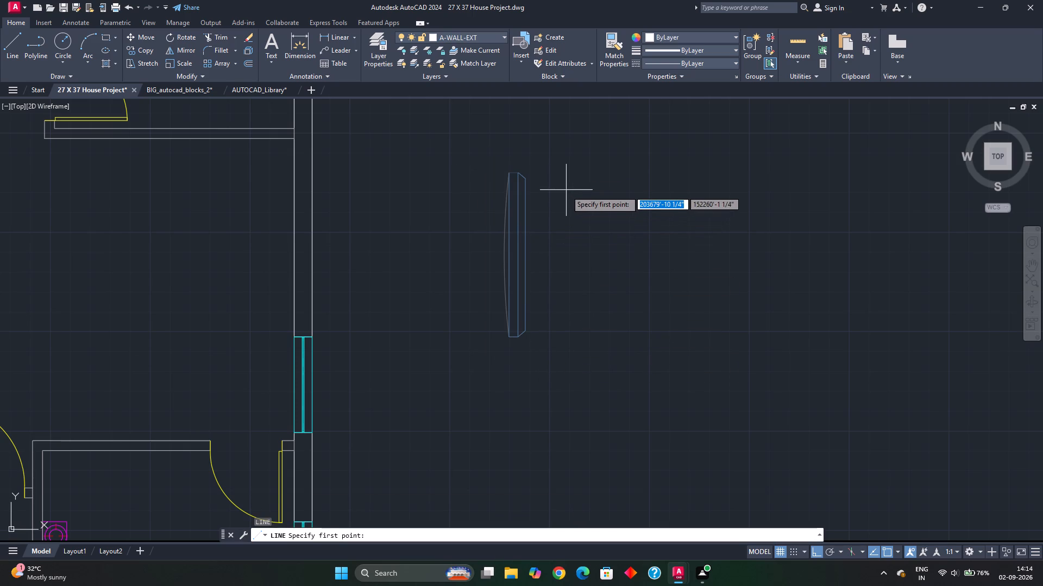
{"action": "left_click", "coordinate": [567, 186]}
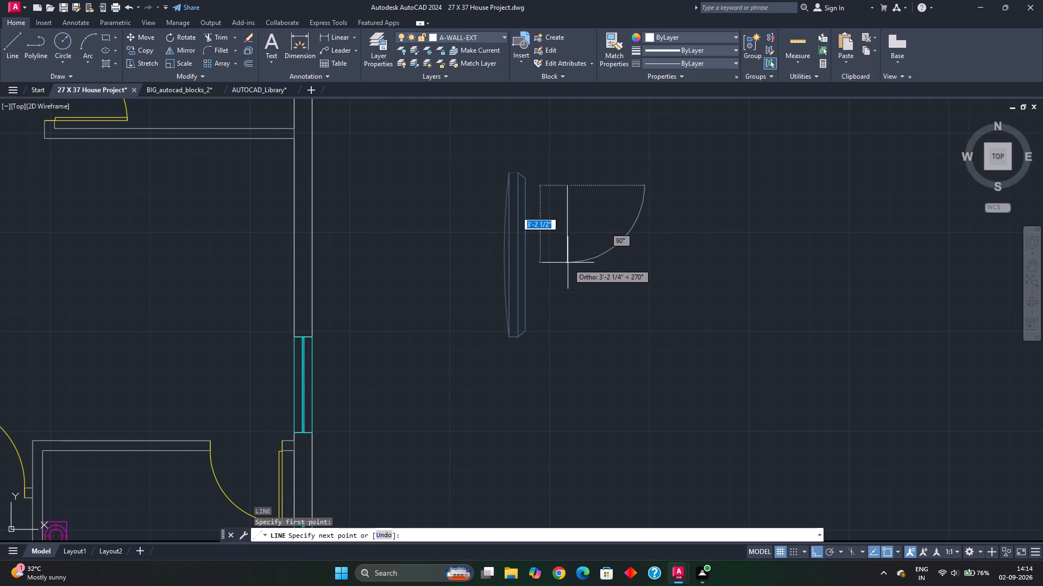
{"action": "key", "text": "3"}
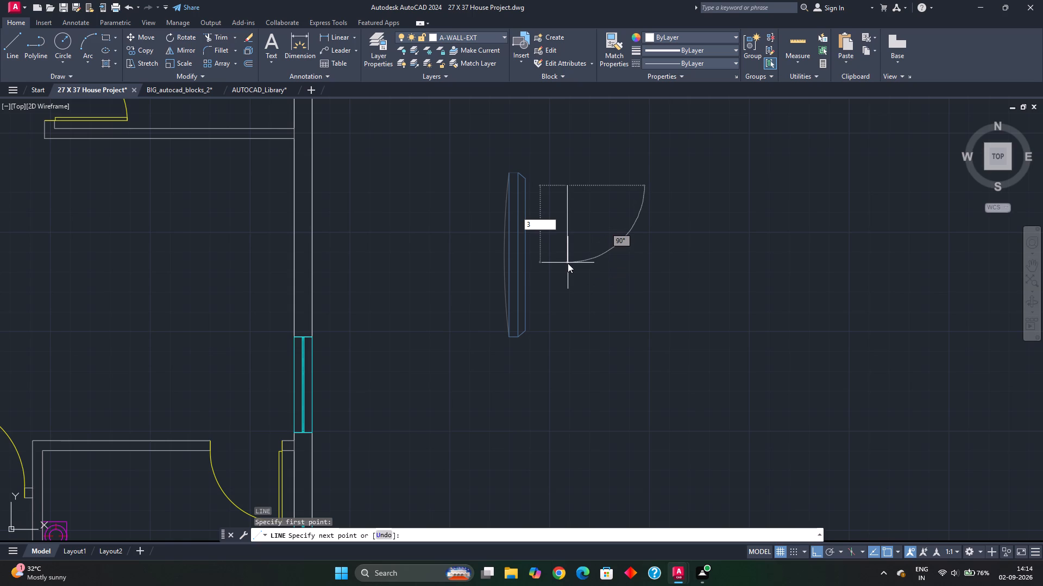
{"action": "key", "text": "apostrophe"}
{"action": "key", "text": "Return"}
{"action": "key", "text": "Escape"}
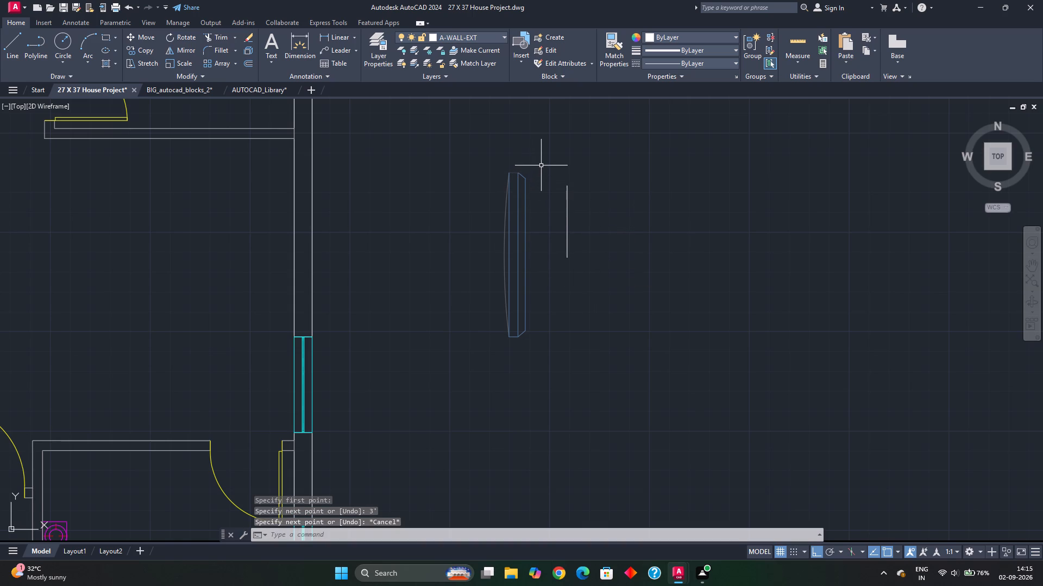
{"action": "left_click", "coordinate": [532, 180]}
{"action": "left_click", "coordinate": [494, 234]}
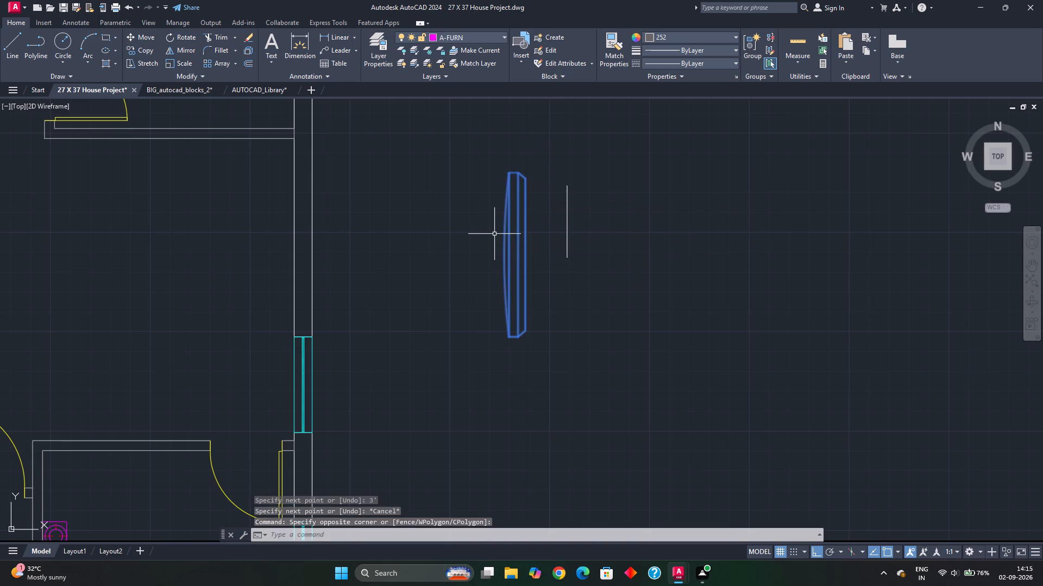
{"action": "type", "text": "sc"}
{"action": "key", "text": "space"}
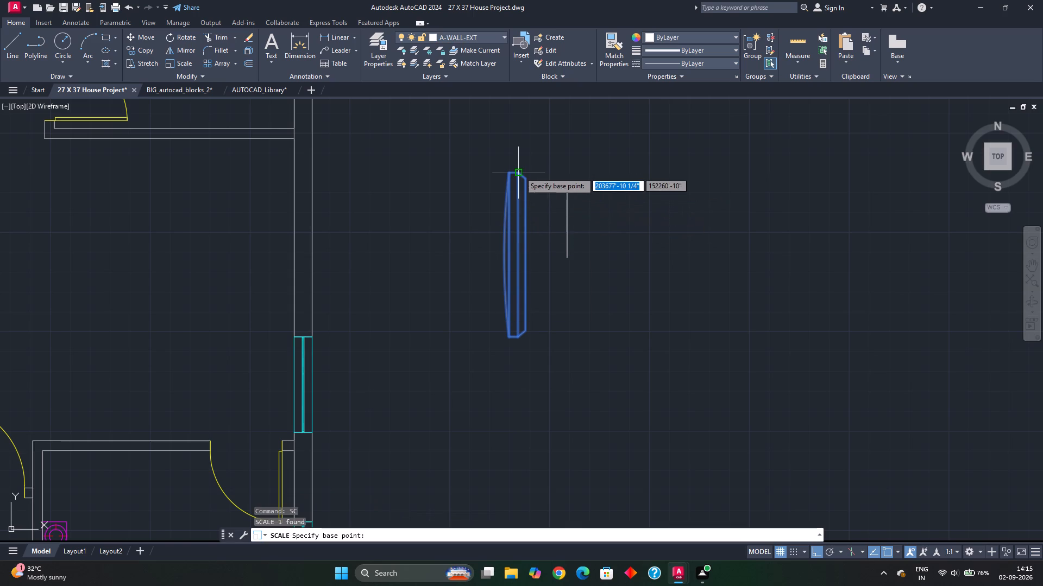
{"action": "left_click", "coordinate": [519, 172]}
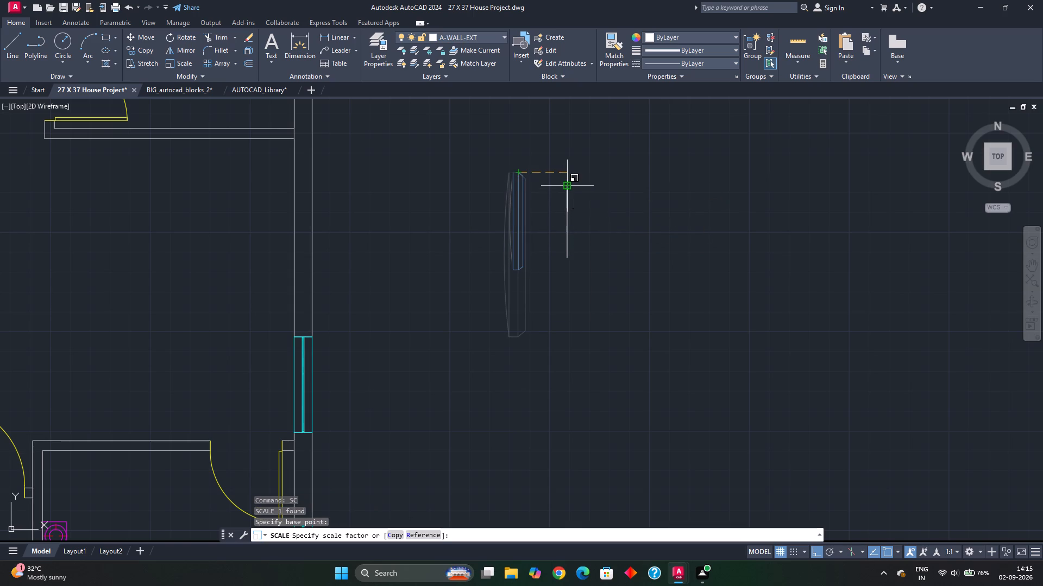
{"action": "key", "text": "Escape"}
Scale the television block by reference, from its full length to the length of the vertical 3' line beside it.
{"action": "left_click", "coordinate": [545, 183]}
{"action": "left_click", "coordinate": [486, 215]}
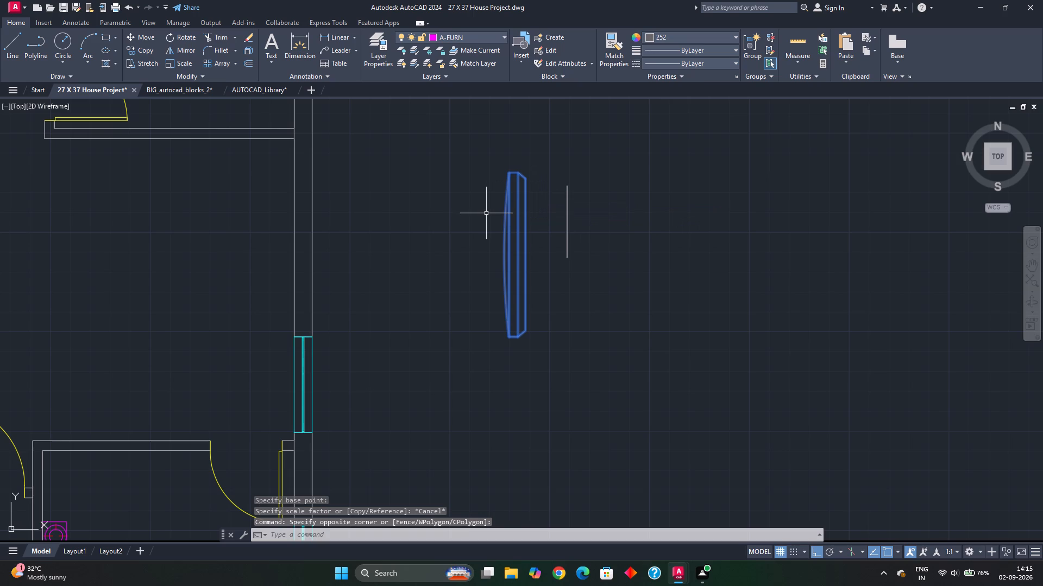
{"action": "key", "text": "s"}
{"action": "key", "text": "c"}
{"action": "key", "text": "space"}
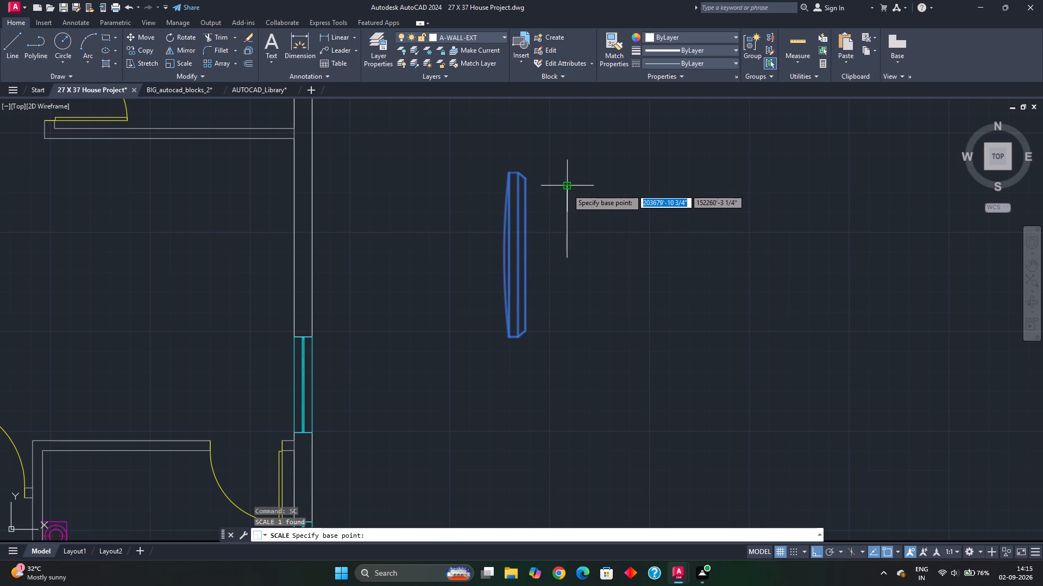
{"action": "left_click", "coordinate": [567, 189]}
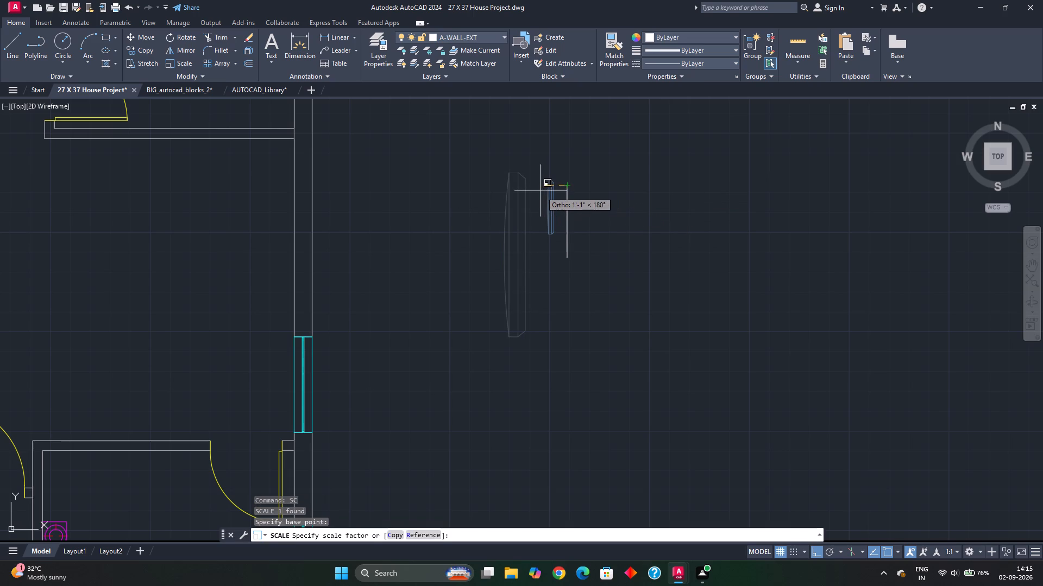
{"action": "key", "text": "r"}
{"action": "key", "text": "space"}
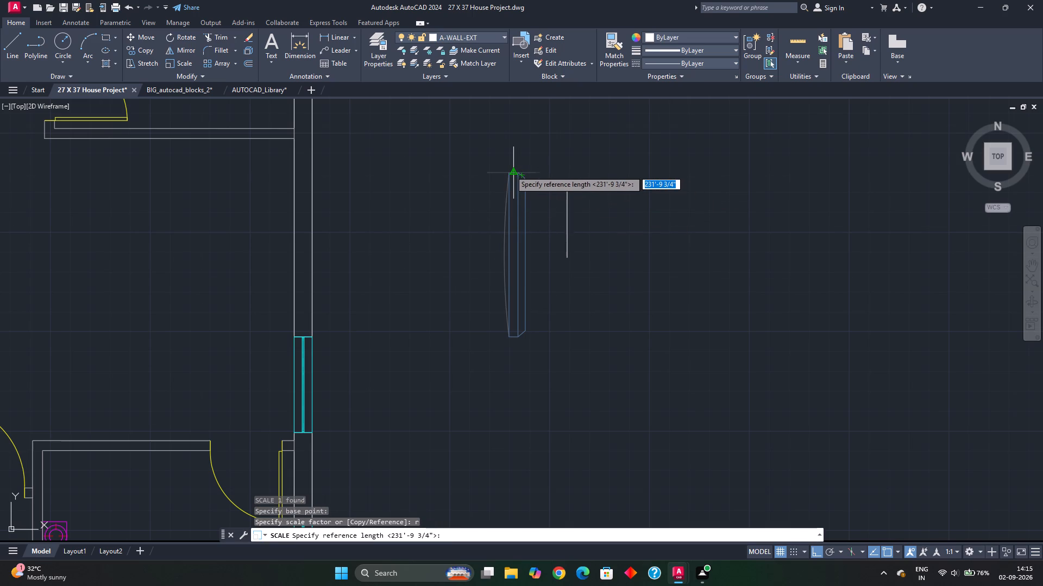
{"action": "scroll", "coordinate": [509, 170], "scroll_direction": "up", "scroll_amount": 3}
{"action": "left_click", "coordinate": [536, 180]}
{"action": "scroll", "coordinate": [530, 251], "scroll_direction": "down", "scroll_amount": 2}
{"action": "middle_click_drag", "start_coordinate": [530, 252], "coordinate": [507, 165]}
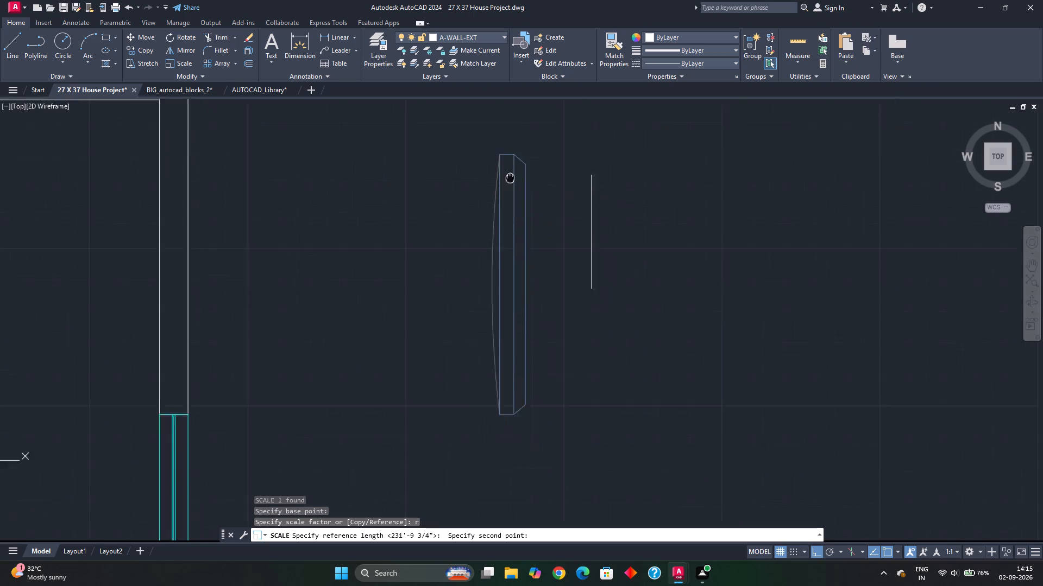
{"action": "middle_click_drag", "start_coordinate": [507, 165], "coordinate": [494, 112]}
{"action": "left_click", "coordinate": [498, 347]}
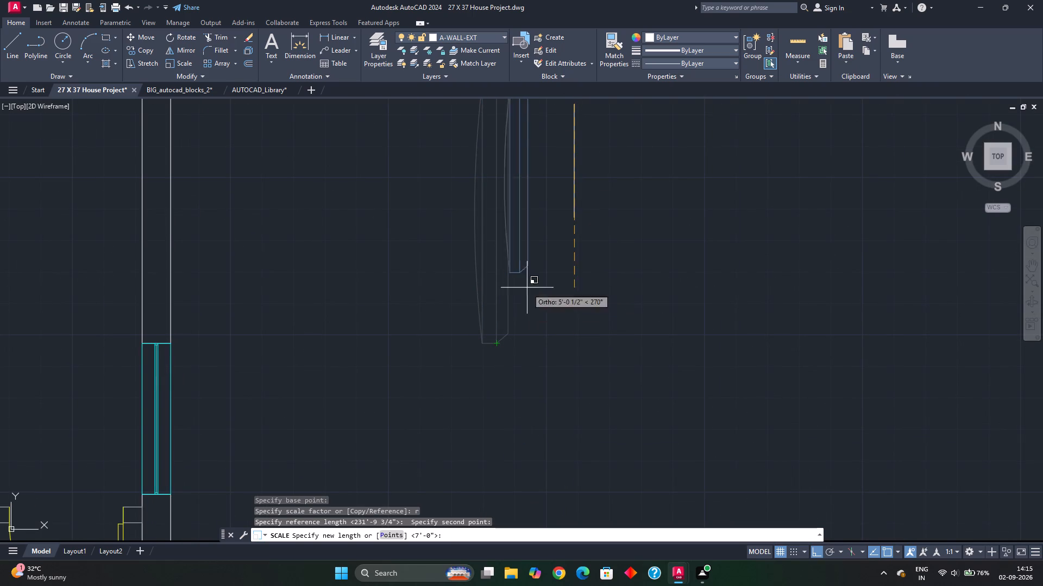
{"action": "left_click", "coordinate": [573, 216]}
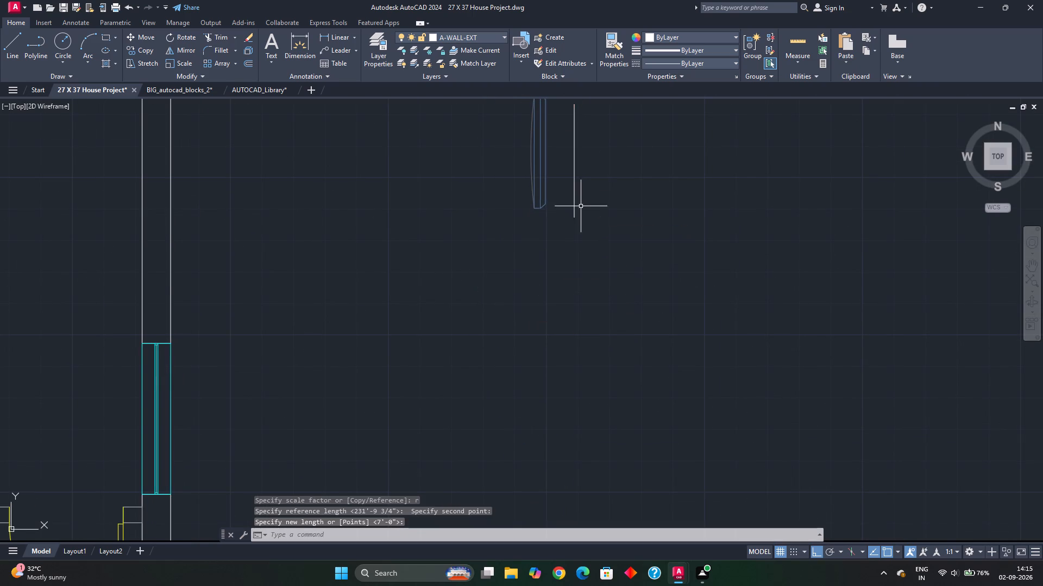
Move the television block by its back midpoint onto the inner face of the east wall, north of the middle room's window, with Ortho off.
{"action": "scroll", "coordinate": [583, 205], "scroll_direction": "down", "scroll_amount": 2}
{"action": "middle_click_drag", "start_coordinate": [583, 206], "coordinate": [574, 244]}
{"action": "left_click", "coordinate": [542, 180]}
{"action": "left_click", "coordinate": [568, 278]}
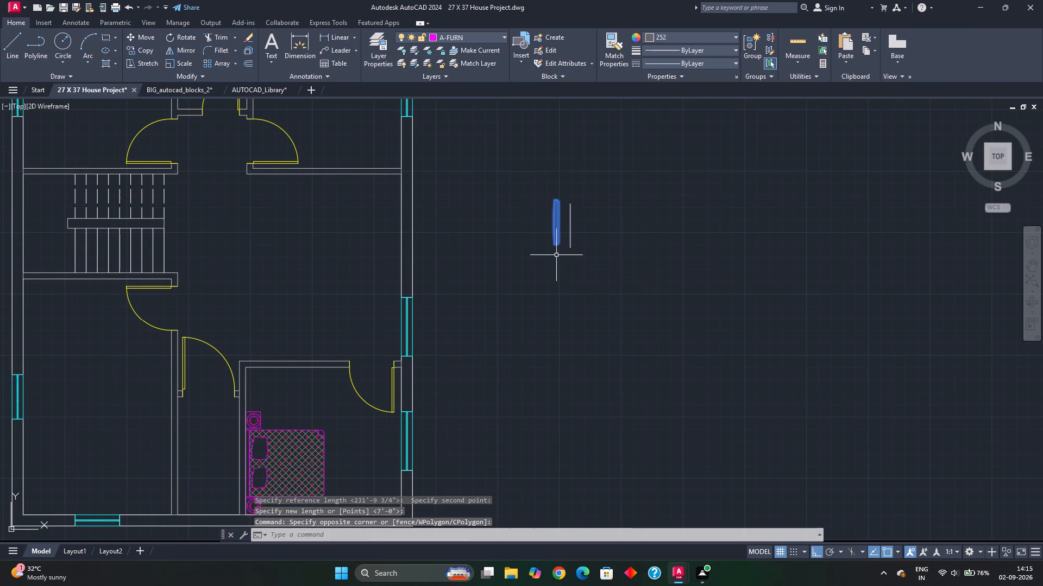
{"action": "scroll", "coordinate": [556, 255], "scroll_direction": "up", "scroll_amount": 3}
{"action": "middle_click_drag", "start_coordinate": [555, 251], "coordinate": [469, 391]}
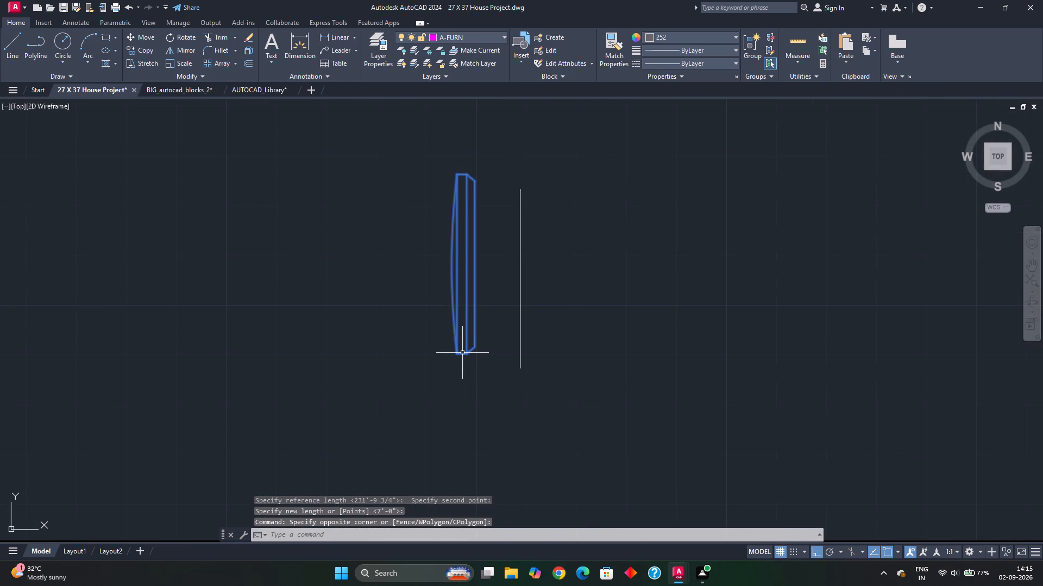
{"action": "key", "text": "m"}
{"action": "key", "text": "Return"}
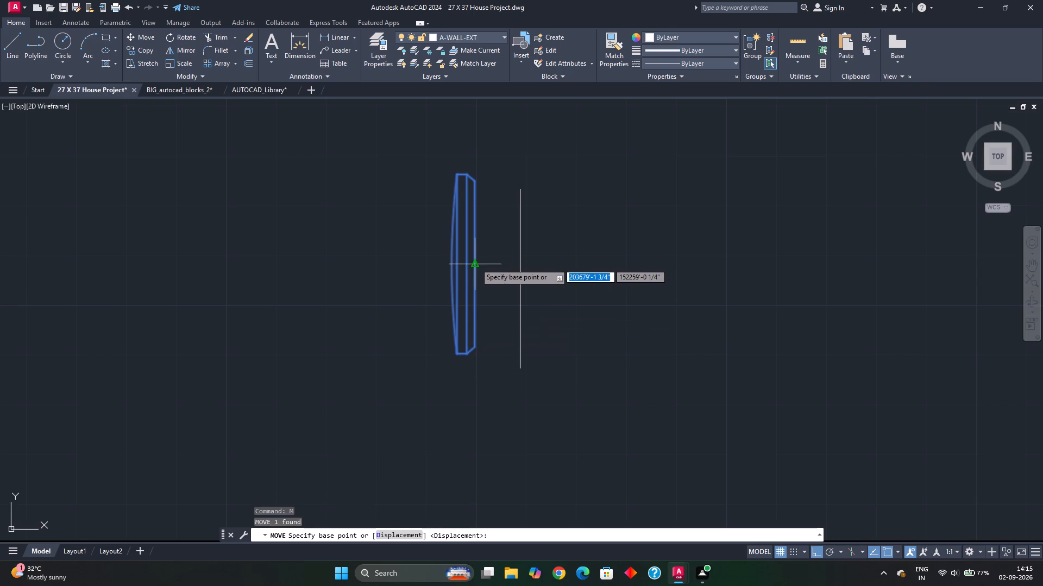
{"action": "left_click", "coordinate": [475, 263]}
{"action": "scroll", "coordinate": [374, 251], "scroll_direction": "down", "scroll_amount": 3}
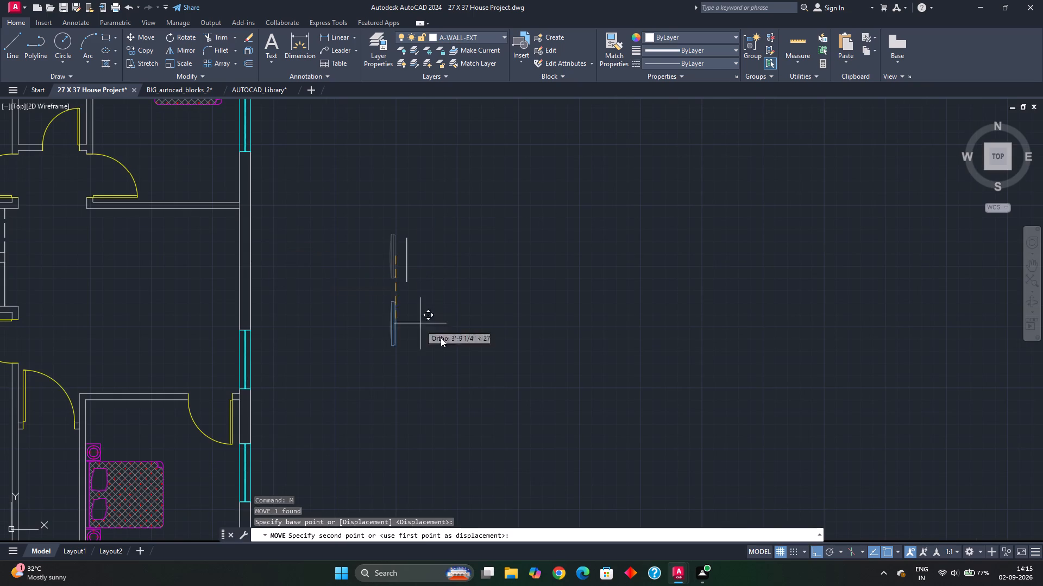
{"action": "left_click", "coordinate": [814, 555]}
{"action": "middle_click_drag", "start_coordinate": [278, 329], "coordinate": [420, 358]}
{"action": "scroll", "coordinate": [384, 313], "scroll_direction": "up", "scroll_amount": 3}
{"action": "middle_click_drag", "start_coordinate": [382, 294], "coordinate": [510, 388]}
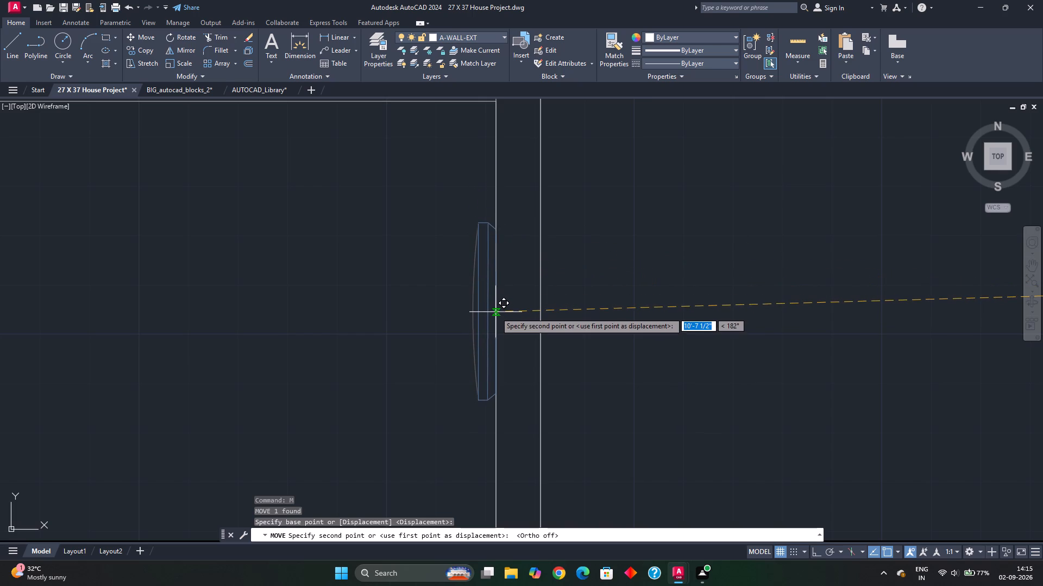
{"action": "left_click", "coordinate": [495, 293]}
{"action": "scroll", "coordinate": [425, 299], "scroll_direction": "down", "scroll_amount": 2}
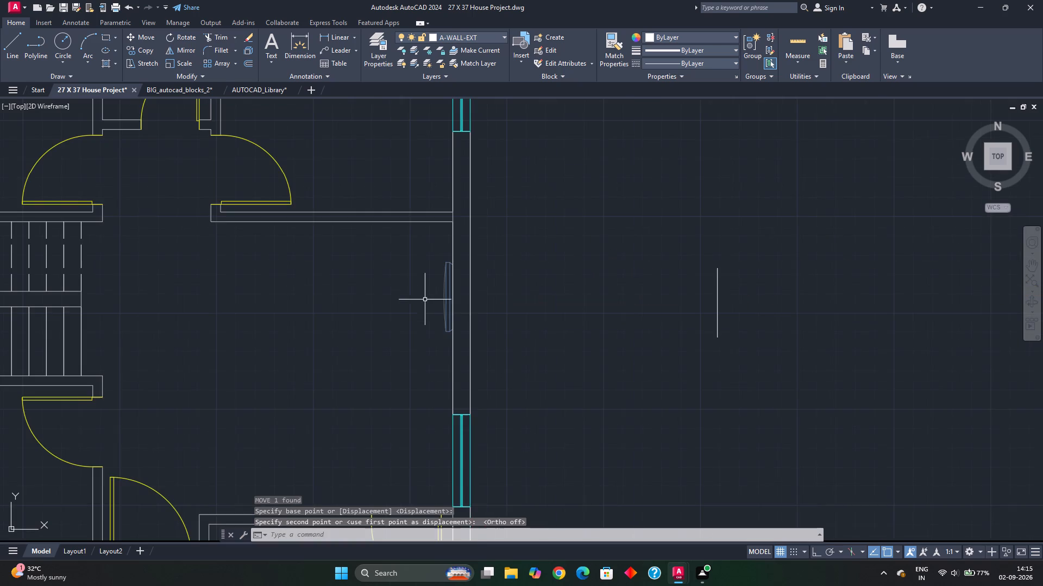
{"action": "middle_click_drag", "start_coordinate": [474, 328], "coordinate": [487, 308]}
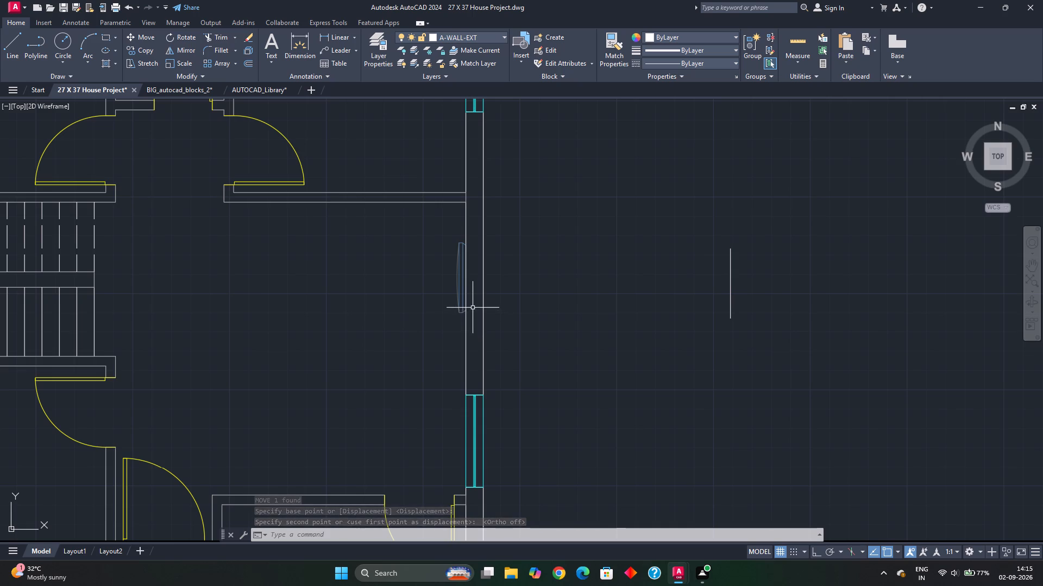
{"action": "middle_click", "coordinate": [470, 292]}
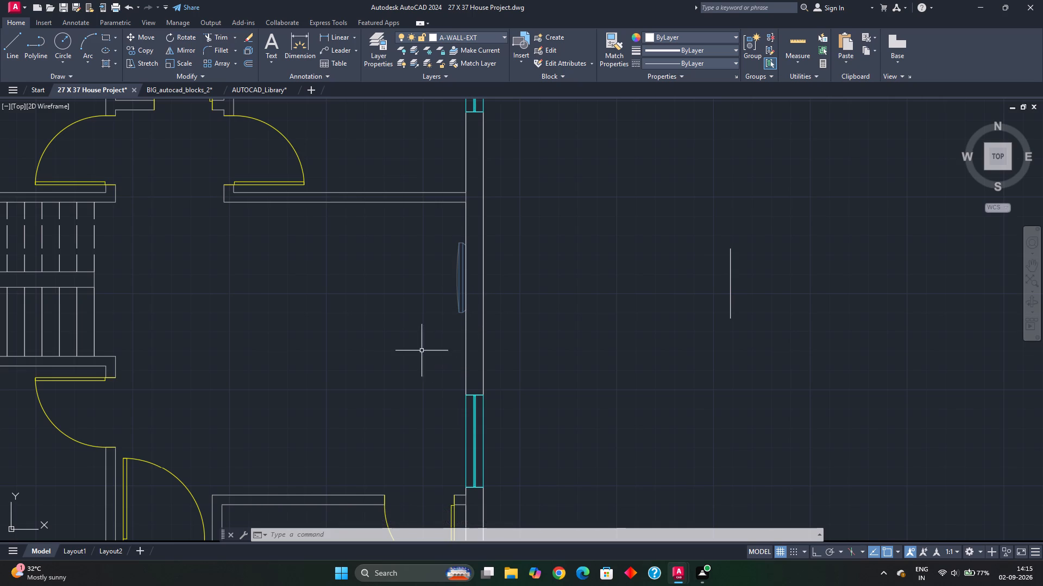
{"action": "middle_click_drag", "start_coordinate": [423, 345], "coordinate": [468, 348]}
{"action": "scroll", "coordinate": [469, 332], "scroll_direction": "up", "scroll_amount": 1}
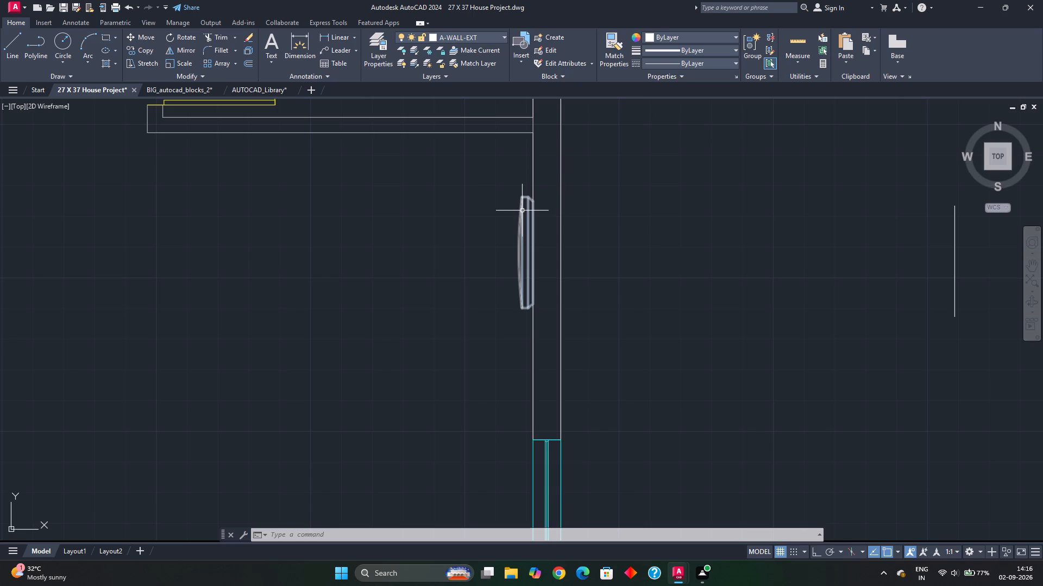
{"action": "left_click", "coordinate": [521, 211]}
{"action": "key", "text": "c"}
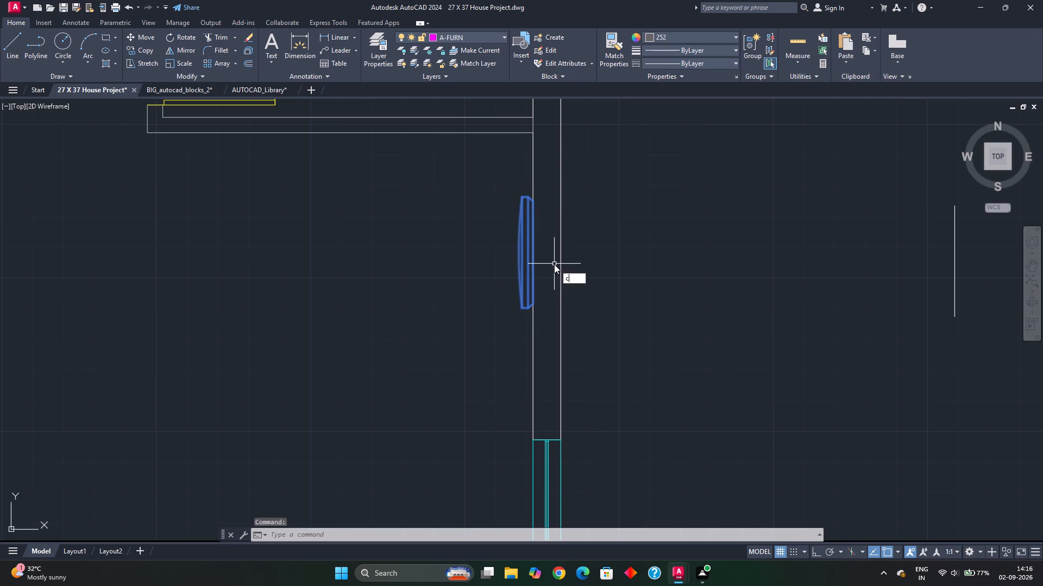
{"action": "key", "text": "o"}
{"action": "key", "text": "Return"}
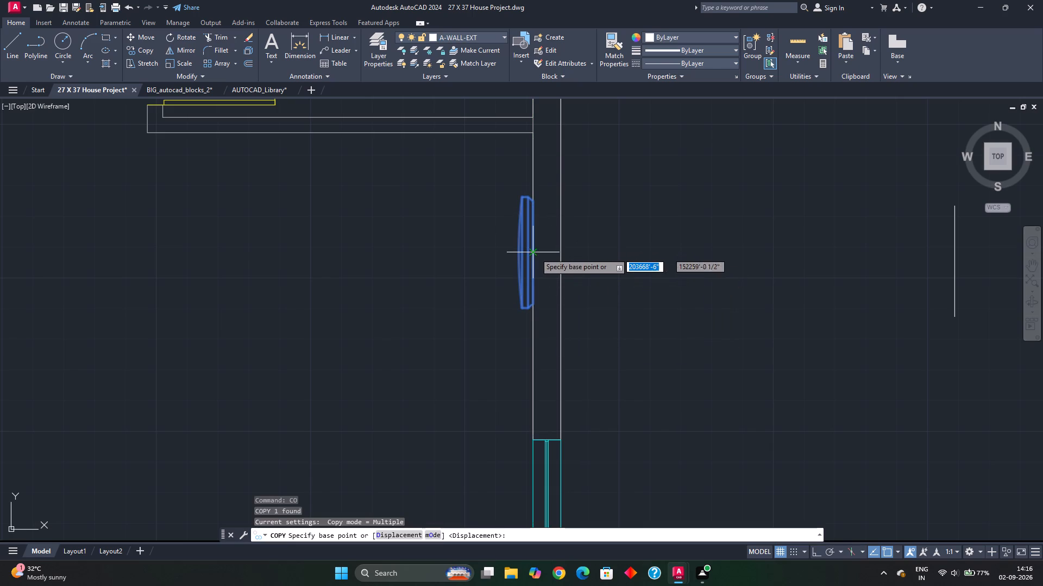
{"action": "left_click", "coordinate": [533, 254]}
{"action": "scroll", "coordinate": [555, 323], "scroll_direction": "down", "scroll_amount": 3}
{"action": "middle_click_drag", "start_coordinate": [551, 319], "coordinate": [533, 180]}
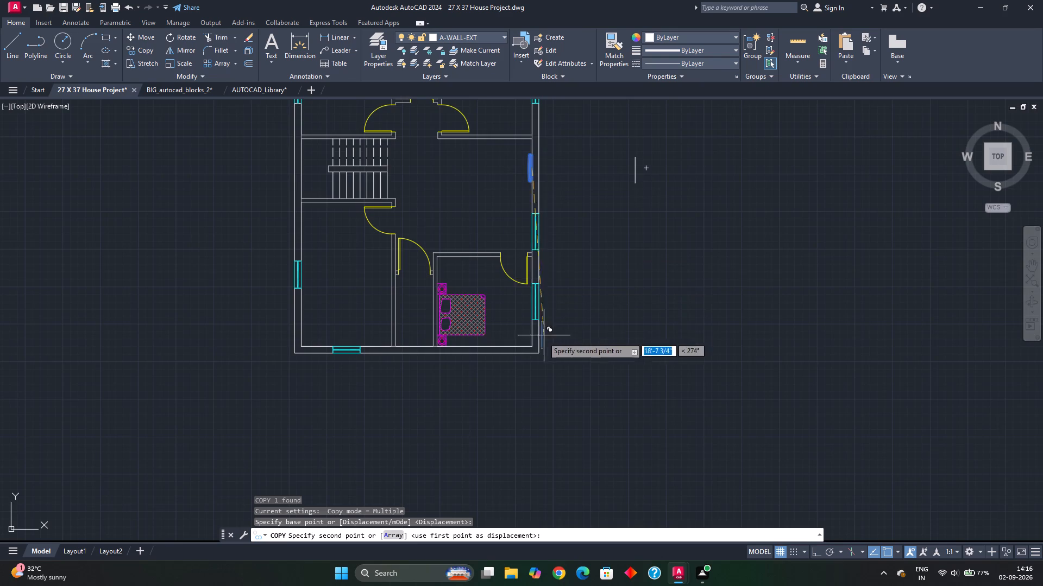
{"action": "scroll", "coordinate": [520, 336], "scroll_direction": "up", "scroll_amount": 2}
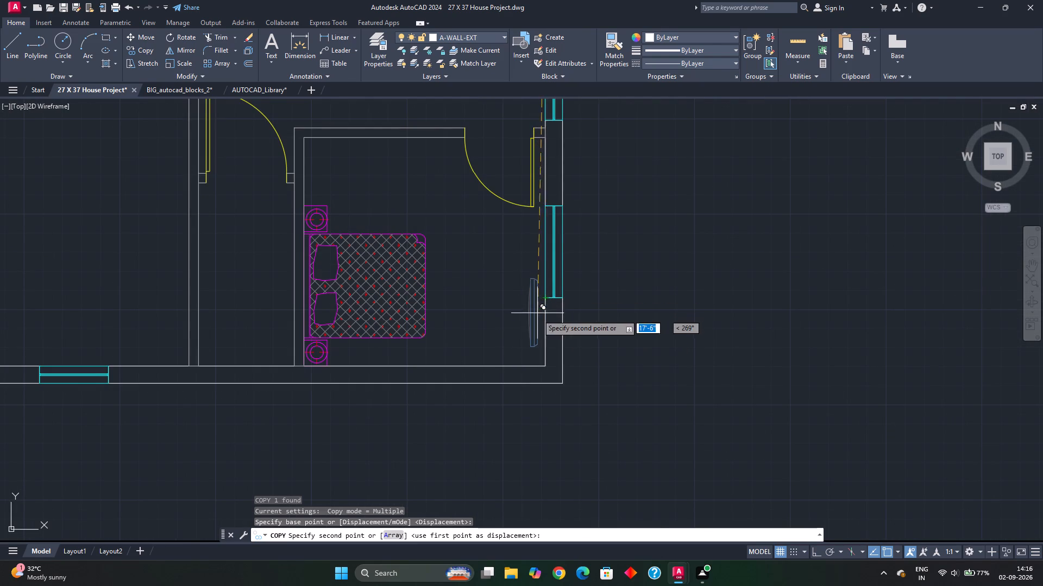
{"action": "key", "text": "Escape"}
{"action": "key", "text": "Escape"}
Move the southeast bedroom's east window out of its wall opening to the empty area just south of the house.
{"action": "left_click", "coordinate": [573, 260]}
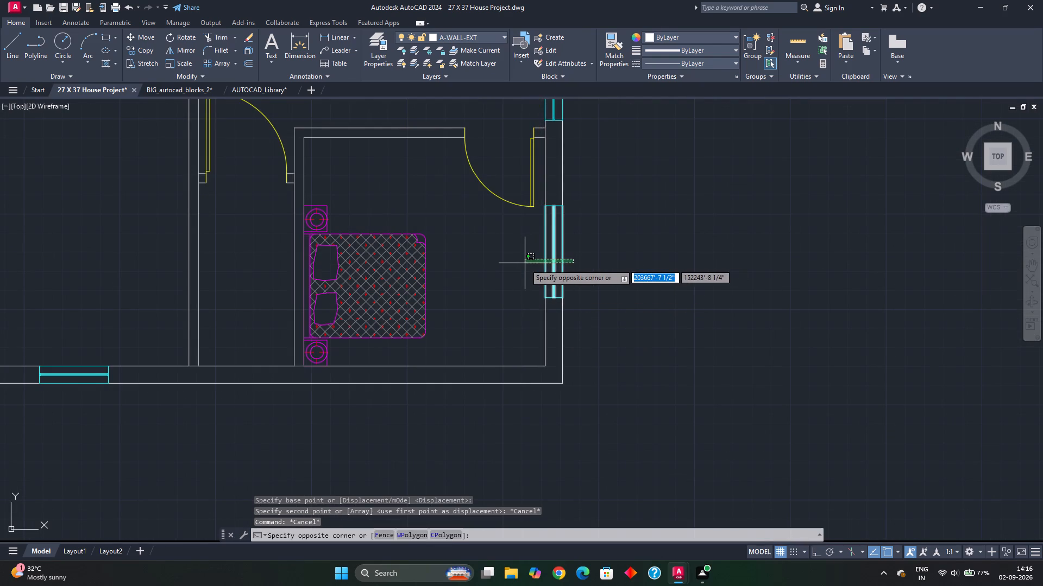
{"action": "key", "text": "Escape"}
{"action": "left_click", "coordinate": [541, 199]}
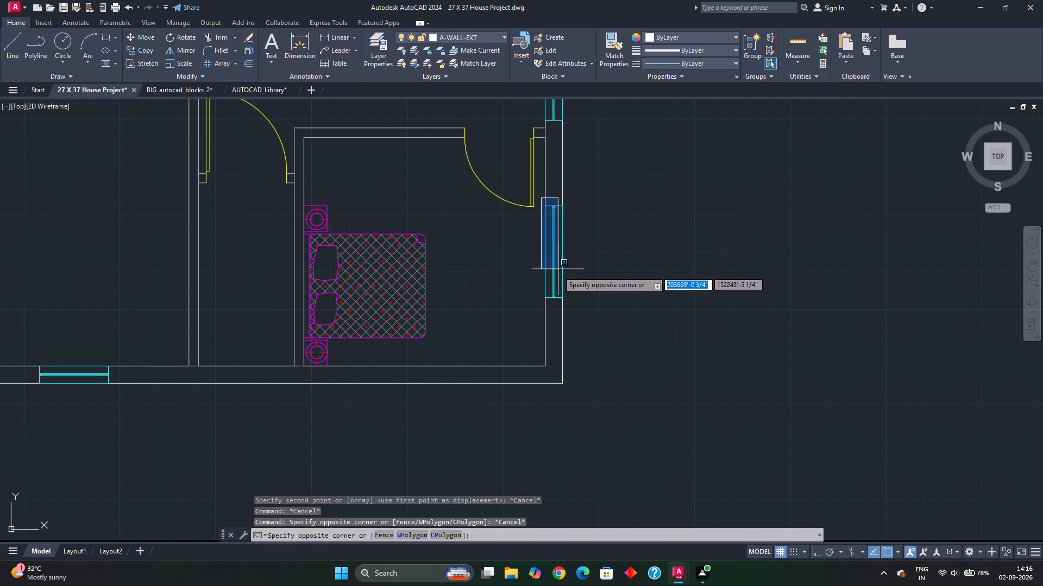
{"action": "left_click", "coordinate": [584, 320]}
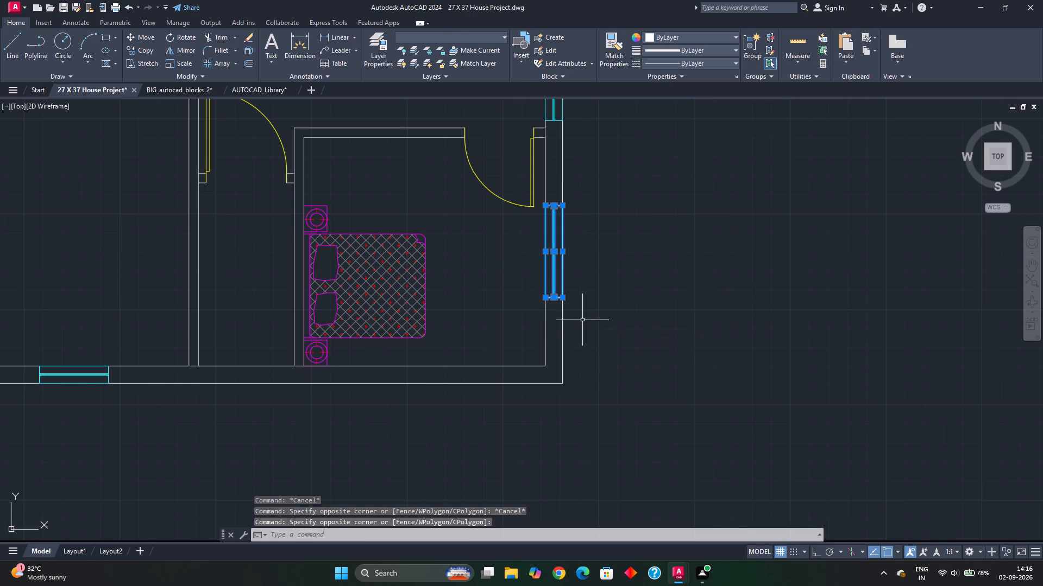
{"action": "key", "text": "m"}
{"action": "key", "text": "Return"}
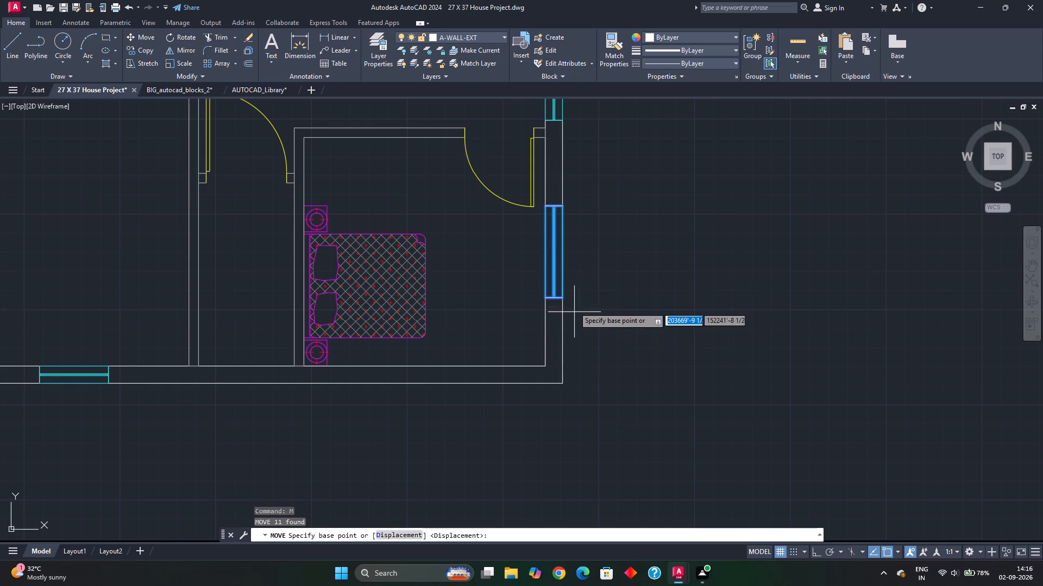
{"action": "left_click", "coordinate": [562, 296]}
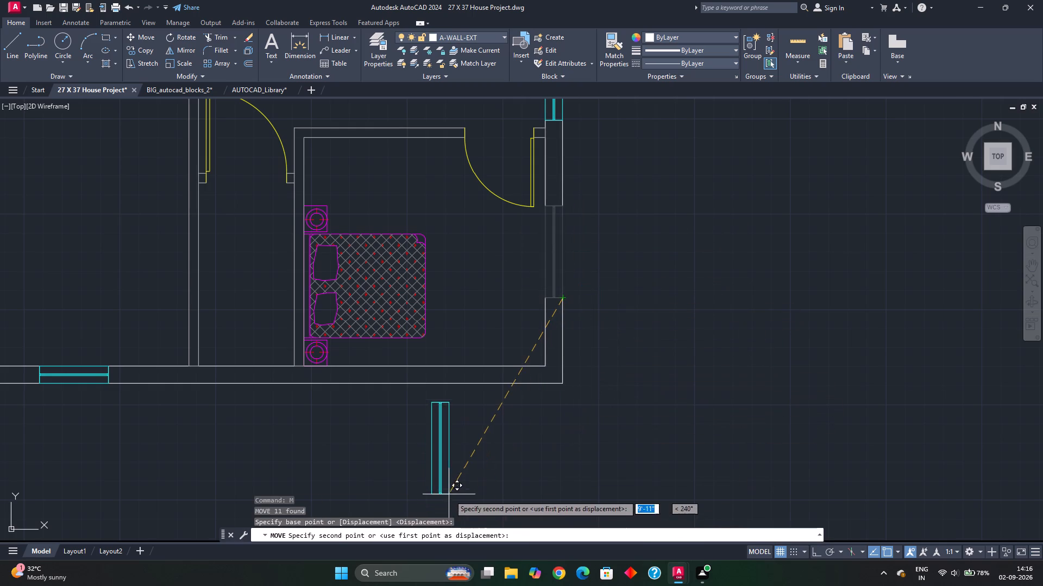
{"action": "left_click", "coordinate": [457, 486]}
{"action": "key", "text": "Escape"}
{"action": "key", "text": "Escape"}
{"action": "key", "text": "Escape"}
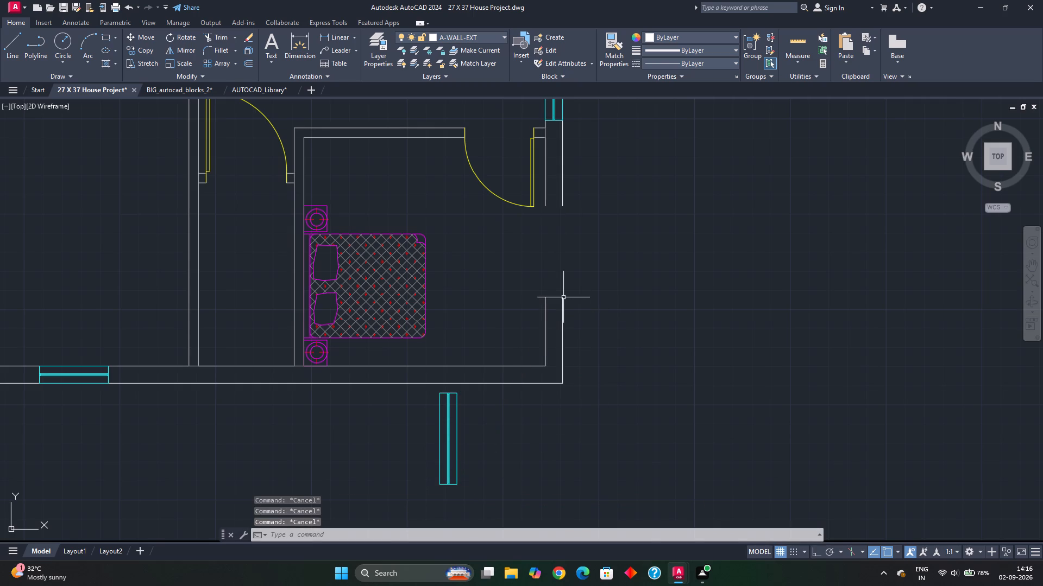
Delete the inner and outer east wall lines south of the emptied window opening.
{"action": "scroll", "coordinate": [555, 289], "scroll_direction": "up", "scroll_amount": 1}
{"action": "middle_click_drag", "start_coordinate": [556, 295], "coordinate": [550, 316]}
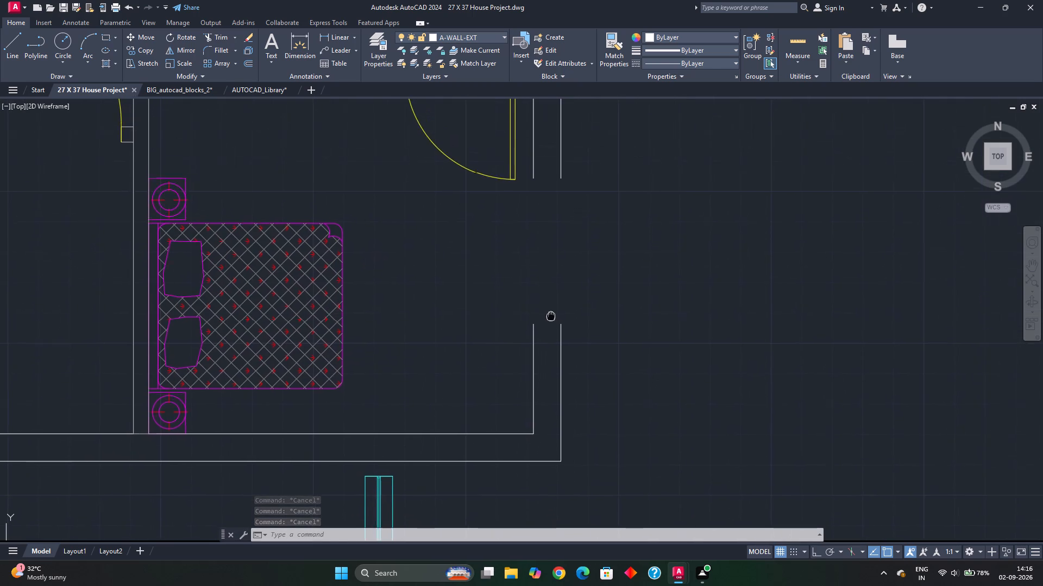
{"action": "middle_click_drag", "start_coordinate": [550, 316], "coordinate": [523, 344]}
{"action": "scroll", "coordinate": [519, 278], "scroll_direction": "down", "scroll_amount": 1}
{"action": "middle_click_drag", "start_coordinate": [518, 286], "coordinate": [516, 313]}
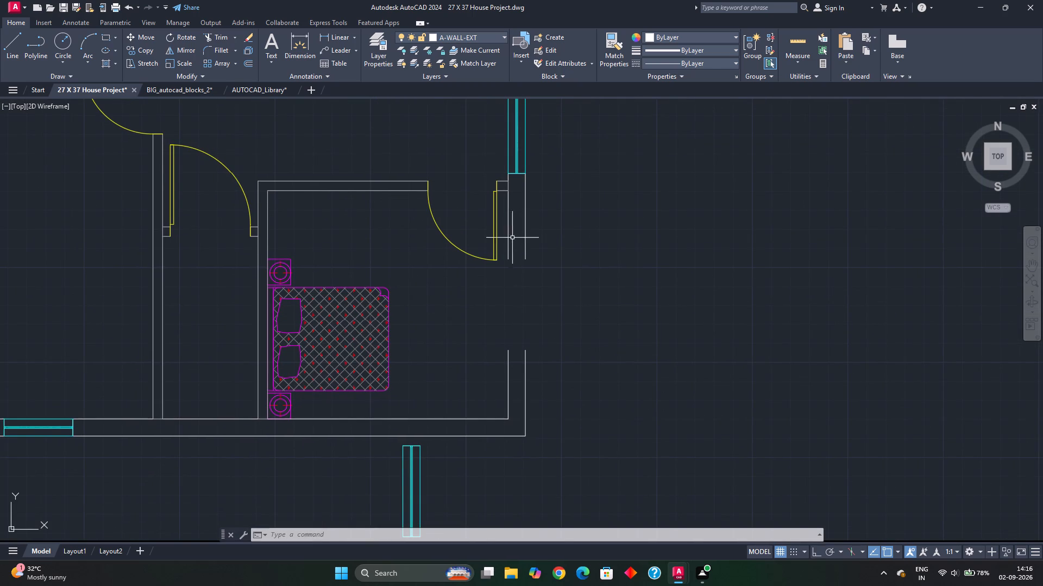
{"action": "left_click", "coordinate": [507, 363]}
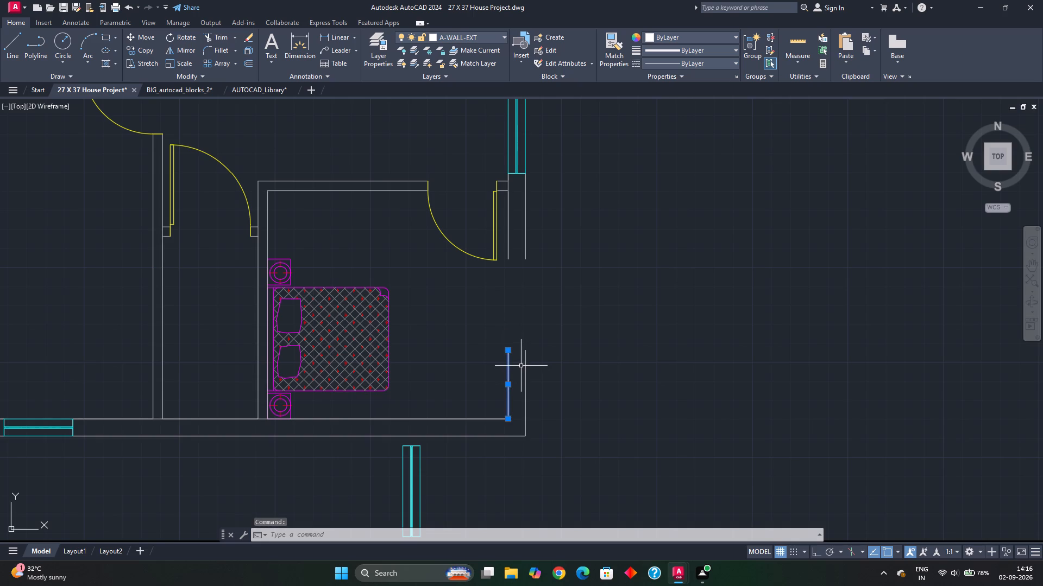
{"action": "key", "text": "Delete"}
{"action": "left_click", "coordinate": [526, 371]}
{"action": "key", "text": "Delete"}
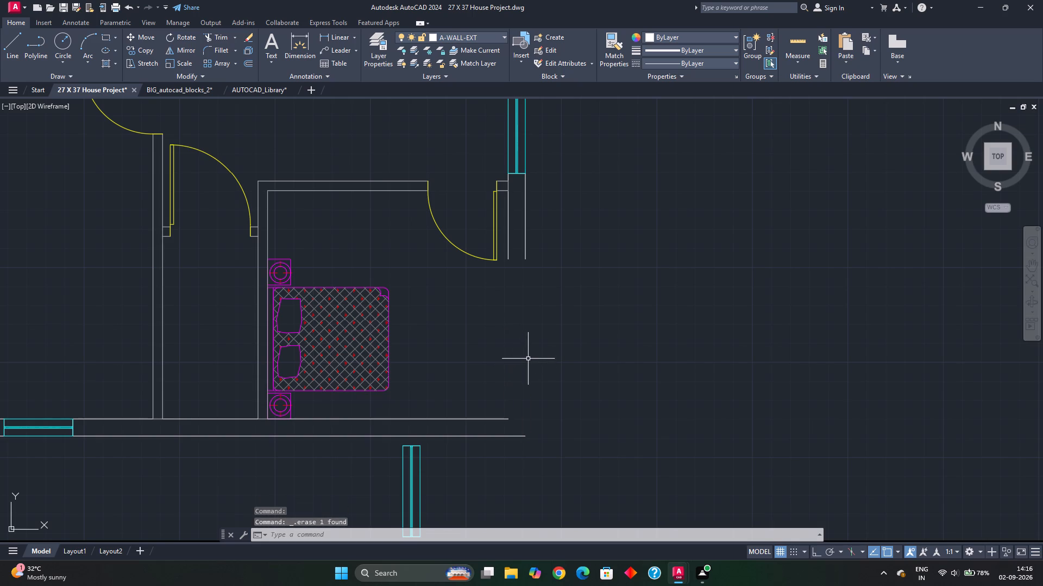
Extend the remaining inner and outer east wall lines south to the south wall, closing the bedroom's window opening.
{"action": "type", "text": "ex"}
{"action": "key", "text": "space"}
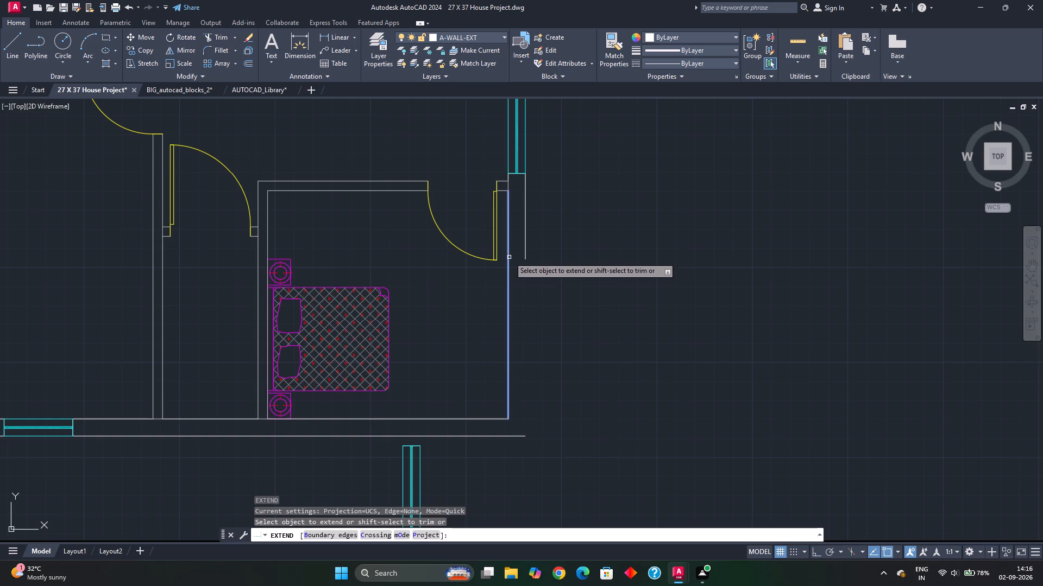
{"action": "left_click", "coordinate": [510, 252]}
{"action": "left_click", "coordinate": [526, 247]}
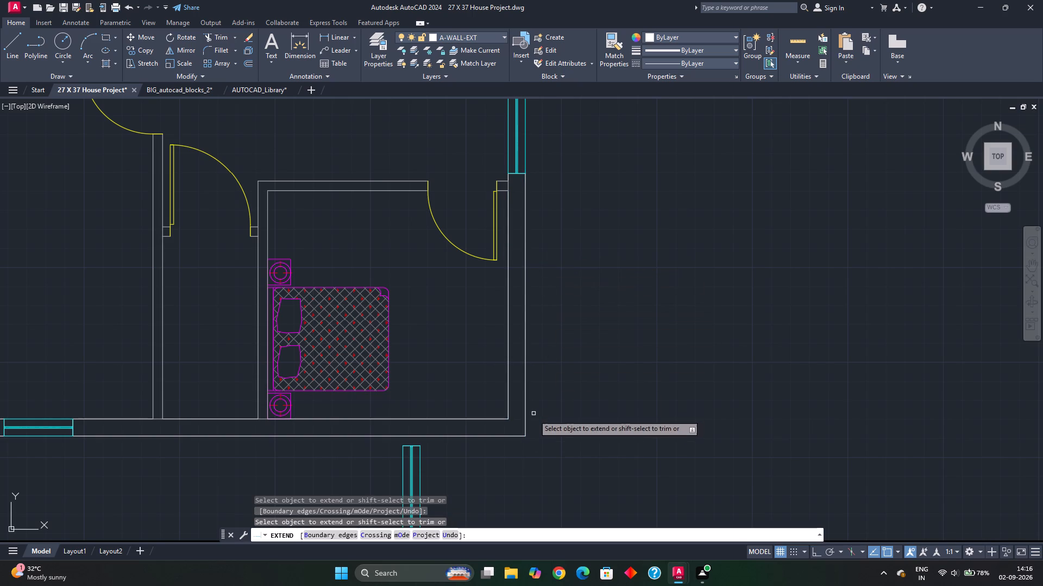
{"action": "scroll", "coordinate": [533, 405], "scroll_direction": "down", "scroll_amount": 1}
{"action": "middle_click_drag", "start_coordinate": [541, 354], "coordinate": [532, 385]}
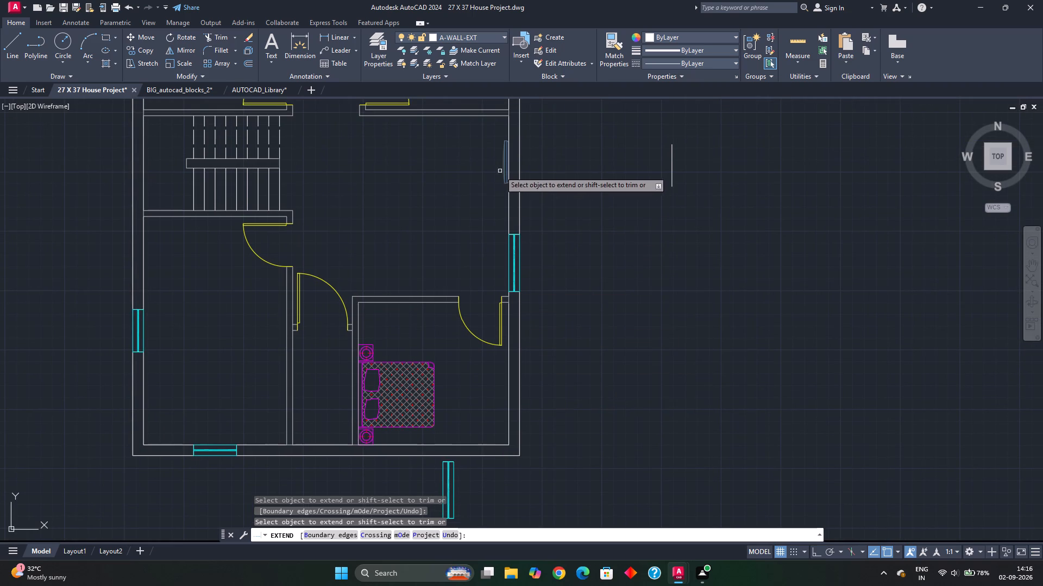
{"action": "key", "text": "Escape"}
{"action": "key", "text": "Escape"}
Rotate the loose window south of the house 270° about its southeast corner so it lies parallel to the south wall.
{"action": "middle_click_drag", "start_coordinate": [478, 431], "coordinate": [482, 313]}
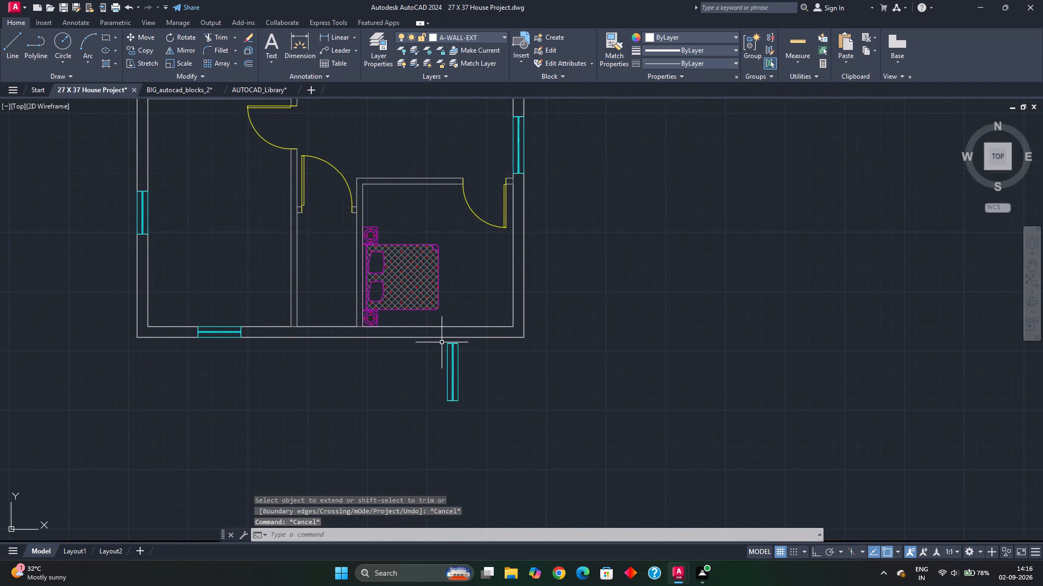
{"action": "left_click", "coordinate": [439, 342]}
{"action": "left_click", "coordinate": [470, 418]}
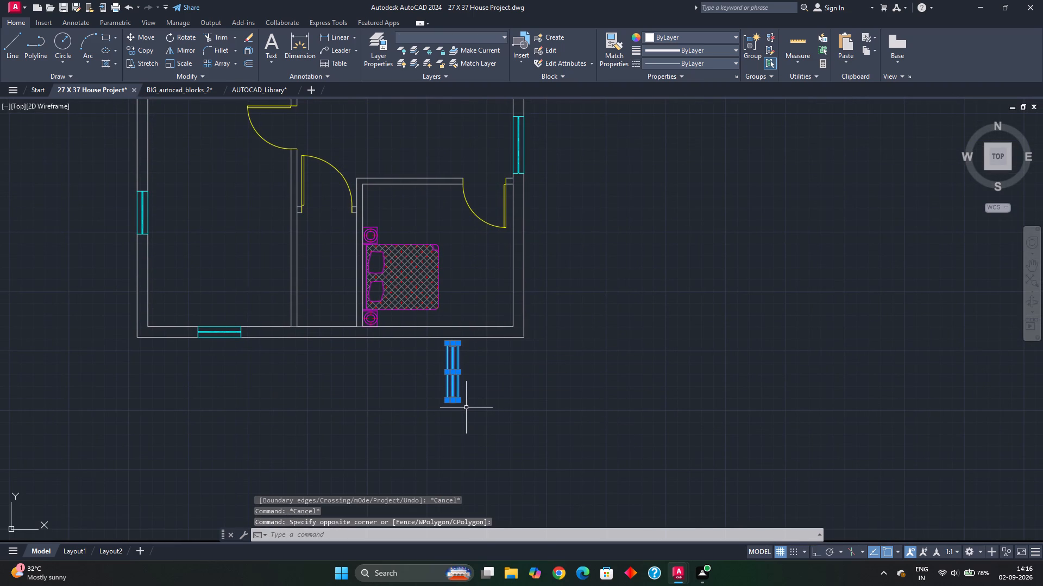
{"action": "type", "text": "ro"}
{"action": "key", "text": "Return"}
{"action": "left_click", "coordinate": [460, 402]}
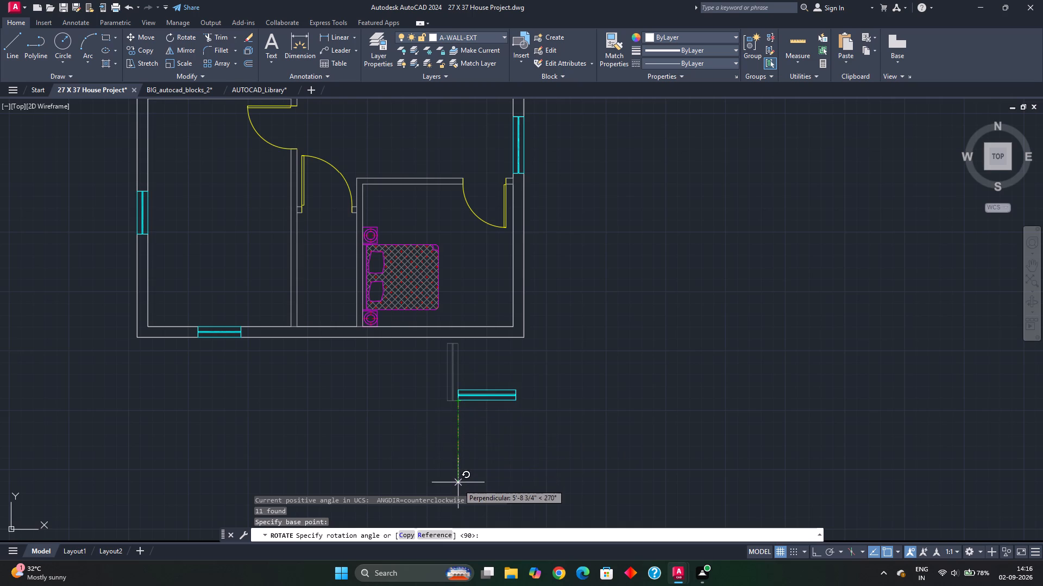
{"action": "left_click", "coordinate": [459, 468]}
Draw a line across the southeast bedroom's south wall, from the inner face's midpoint perpendicular to the outer face.
{"action": "scroll", "coordinate": [443, 361], "scroll_direction": "up", "scroll_amount": 1}
{"action": "middle_click_drag", "start_coordinate": [443, 361], "coordinate": [443, 373]}
{"action": "scroll", "coordinate": [441, 367], "scroll_direction": "up", "scroll_amount": 1}
{"action": "key", "text": "Escape"}
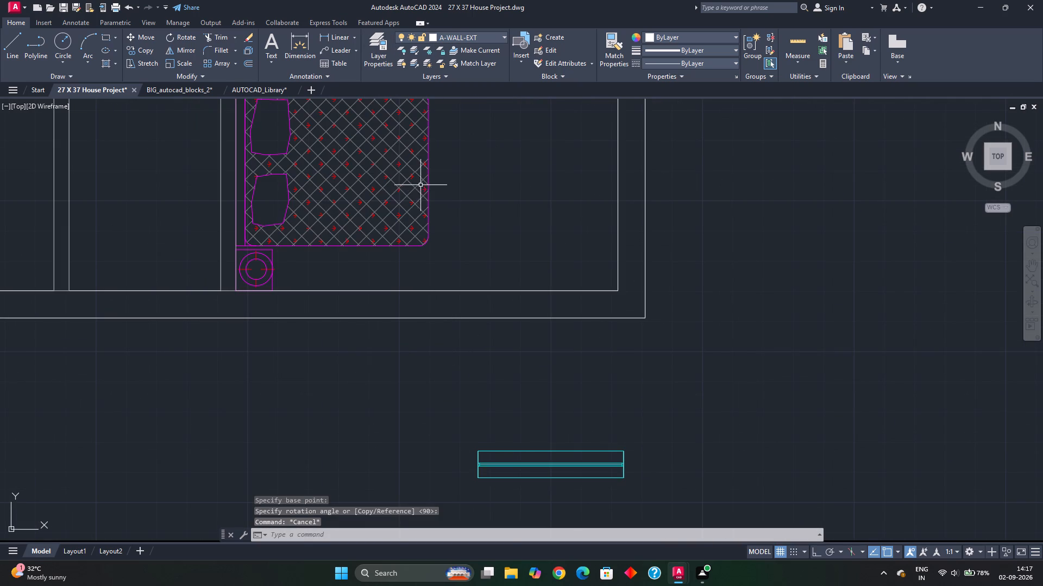
{"action": "key", "text": "l"}
{"action": "key", "text": "Return"}
{"action": "scroll", "coordinate": [428, 302], "scroll_direction": "up", "scroll_amount": 2}
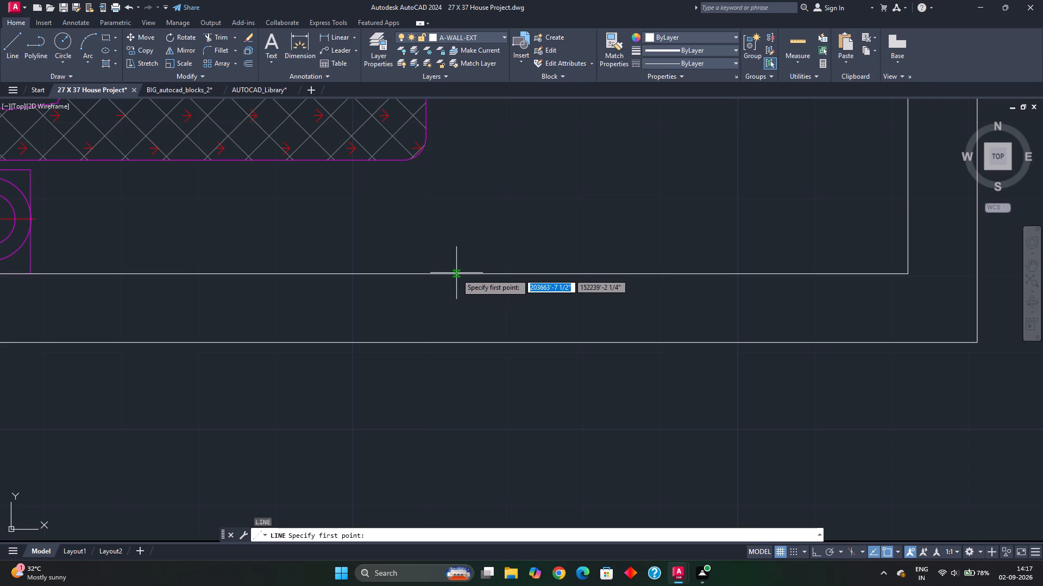
{"action": "left_click", "coordinate": [425, 275]}
{"action": "left_click", "coordinate": [422, 342]}
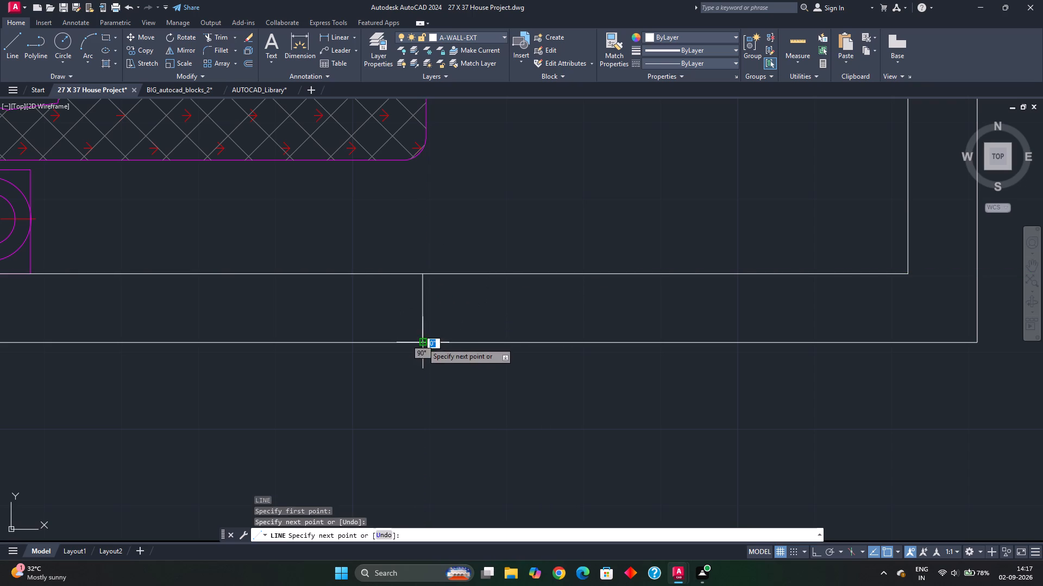
{"action": "key", "text": "Escape"}
{"action": "scroll", "coordinate": [442, 377], "scroll_direction": "down", "scroll_amount": 2}
{"action": "middle_click_drag", "start_coordinate": [442, 378], "coordinate": [407, 244]}
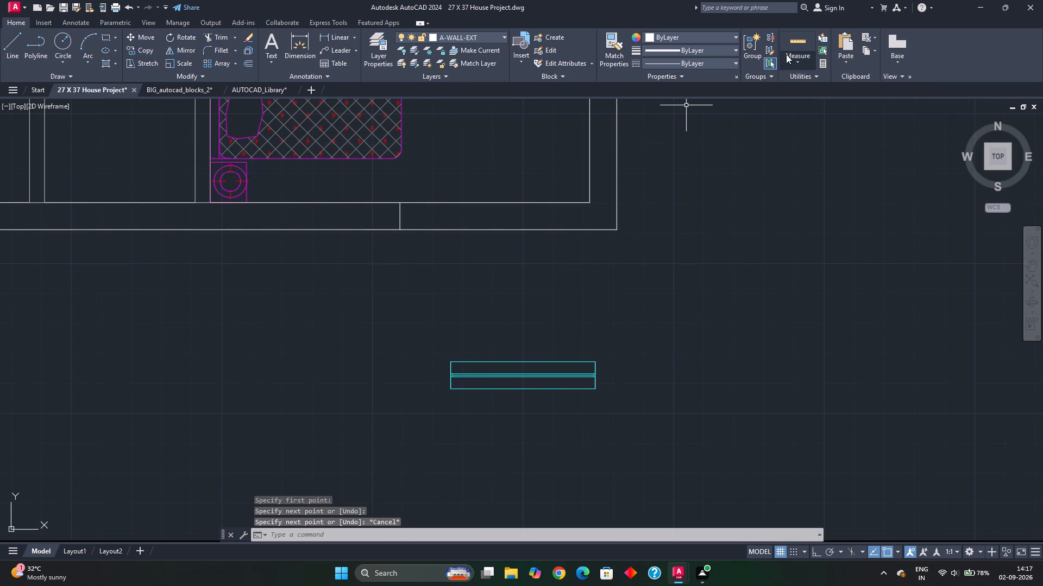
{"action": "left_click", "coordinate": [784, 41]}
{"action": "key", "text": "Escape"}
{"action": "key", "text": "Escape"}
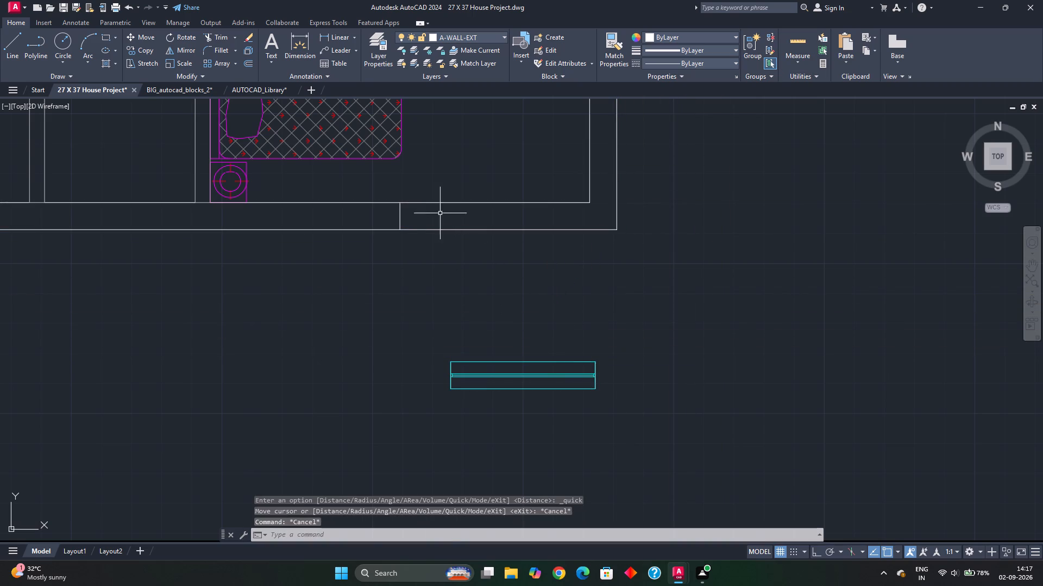
Offset the line across the bedroom's south wall by 2' to both its west and east sides.
{"action": "left_click", "coordinate": [417, 222]}
{"action": "left_click", "coordinate": [366, 216]}
{"action": "key", "text": "o"}
{"action": "key", "text": "Return"}
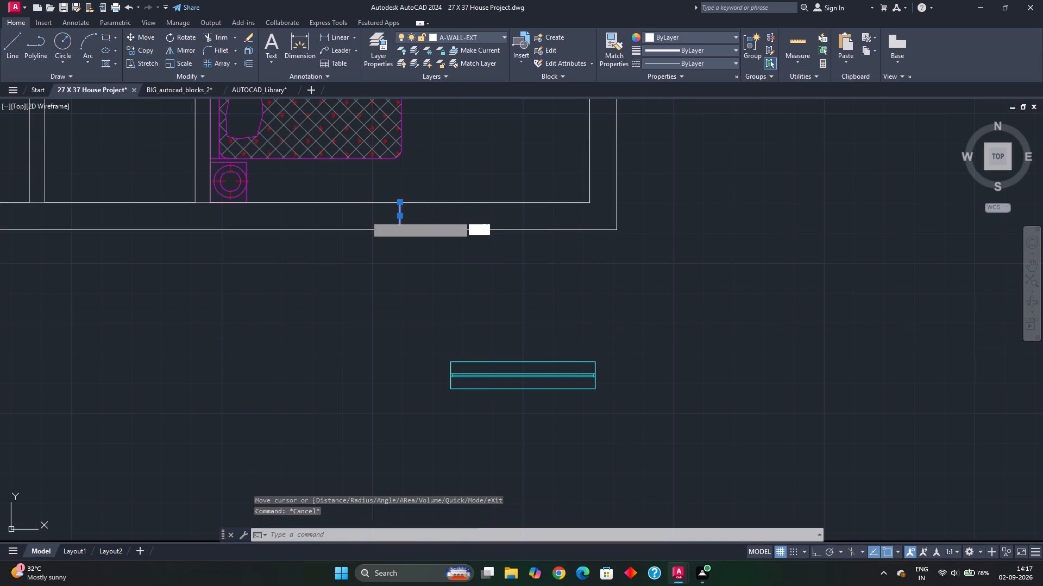
{"action": "key", "text": "2"}
{"action": "key", "text": "apostrophe"}
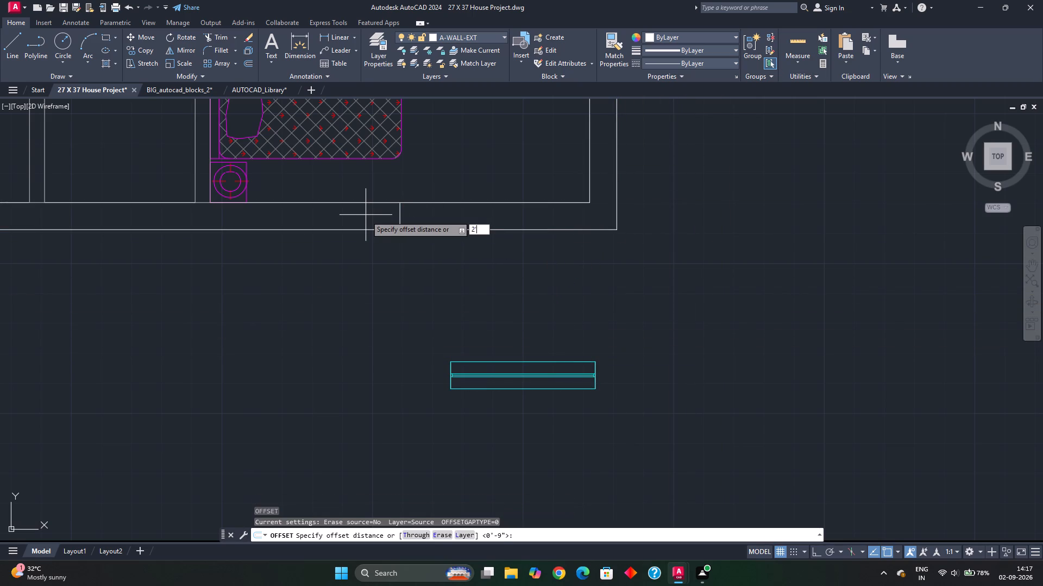
{"action": "key", "text": "Return"}
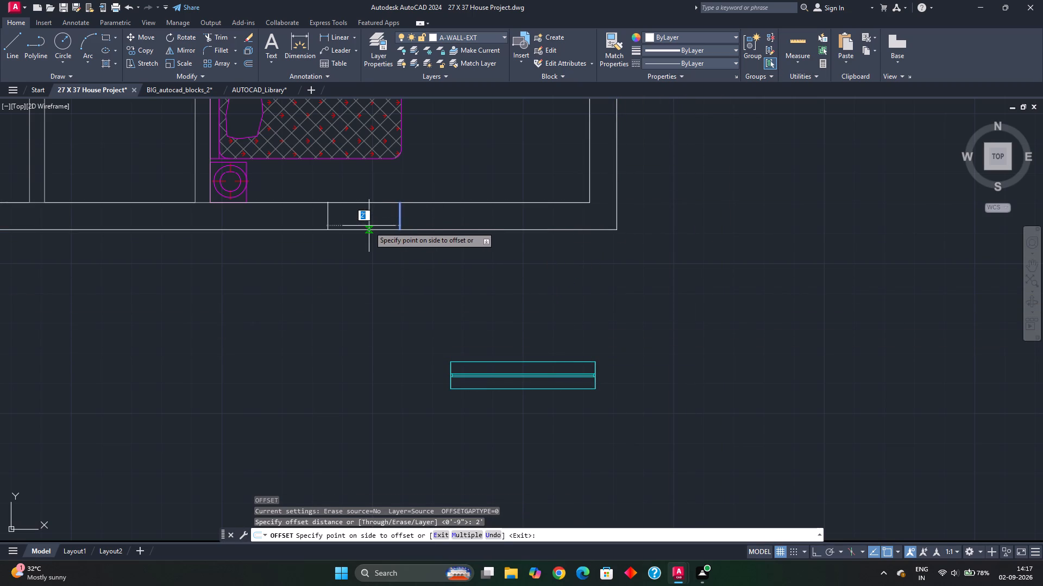
{"action": "left_click", "coordinate": [369, 226]}
{"action": "left_click", "coordinate": [400, 220]}
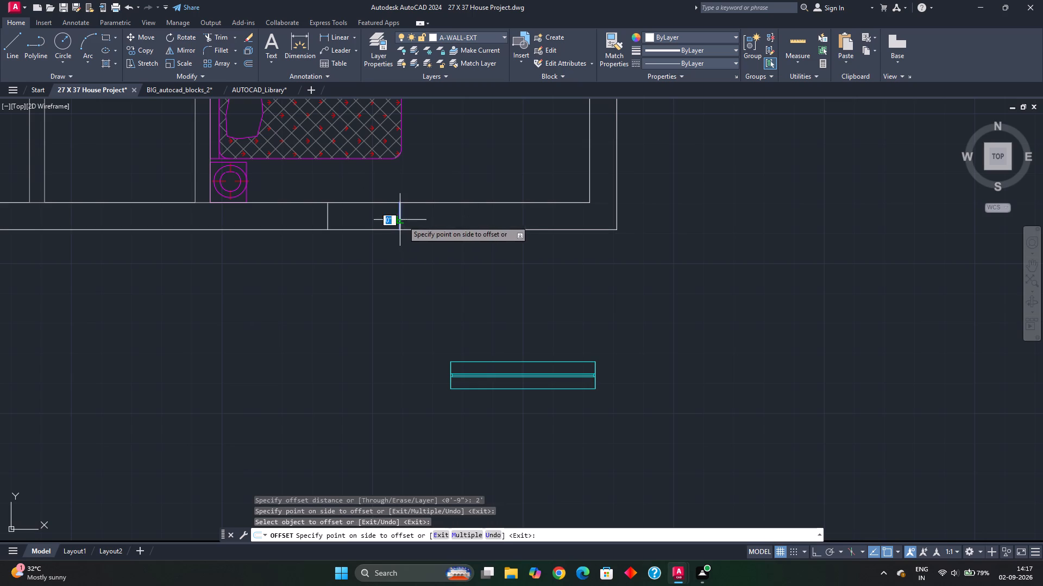
{"action": "left_click", "coordinate": [421, 221]}
{"action": "left_click", "coordinate": [410, 220]}
{"action": "key", "text": "Escape"}
{"action": "key", "text": "Escape"}
Trim away the centre line and the inner and outer wall lines between the two offset lines to open the south wall.
{"action": "key", "text": "t"}
{"action": "key", "text": "r"}
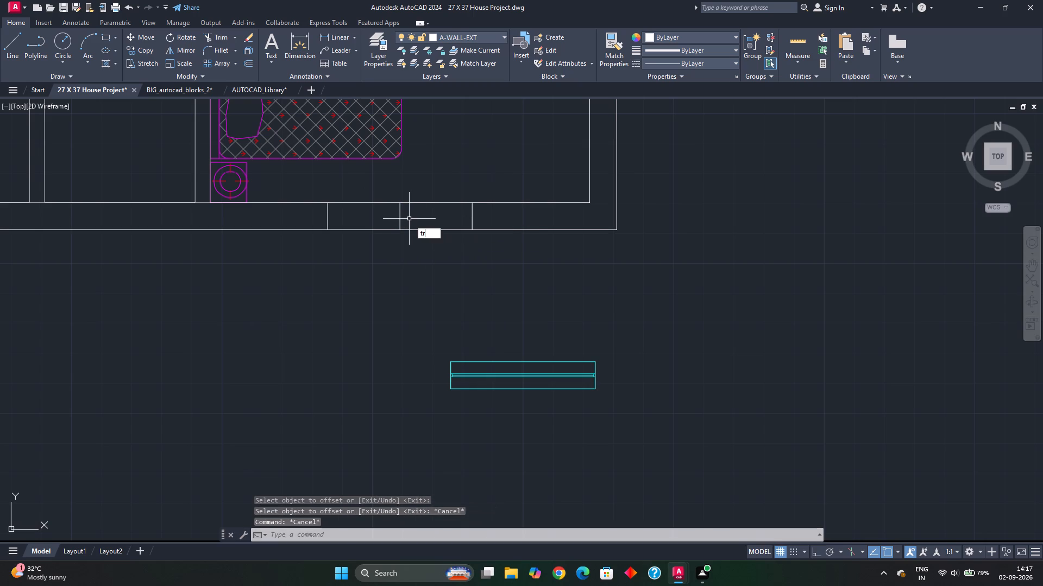
{"action": "key", "text": "space"}
{"action": "left_click", "coordinate": [409, 220]}
{"action": "left_click", "coordinate": [376, 224]}
{"action": "left_click_drag", "start_coordinate": [419, 188], "coordinate": [417, 200]}
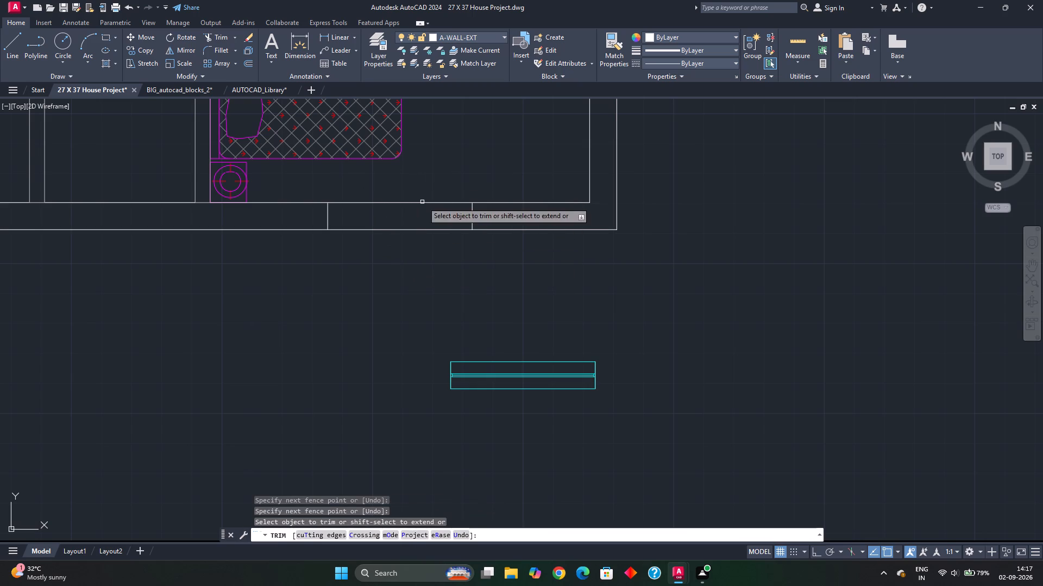
{"action": "left_click_drag", "start_coordinate": [423, 201], "coordinate": [411, 277]}
{"action": "key", "text": "grave"}
{"action": "scroll", "coordinate": [441, 273], "scroll_direction": "down", "scroll_amount": 1}
{"action": "key", "text": "grave"}
{"action": "key", "text": "Escape"}
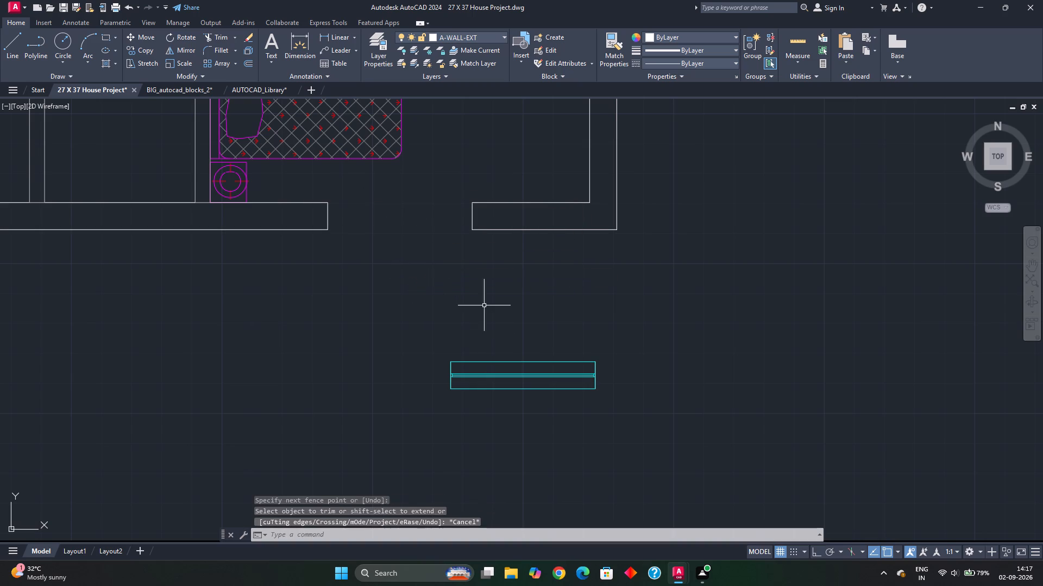
{"action": "key", "text": "Escape"}
Move the loose window by its southeast corner to the opening's outer east corner, fitting it in the bedroom's south wall.
{"action": "left_click", "coordinate": [499, 319]}
{"action": "key", "text": "Escape"}
{"action": "left_click_drag", "start_coordinate": [390, 340], "coordinate": [401, 345]}
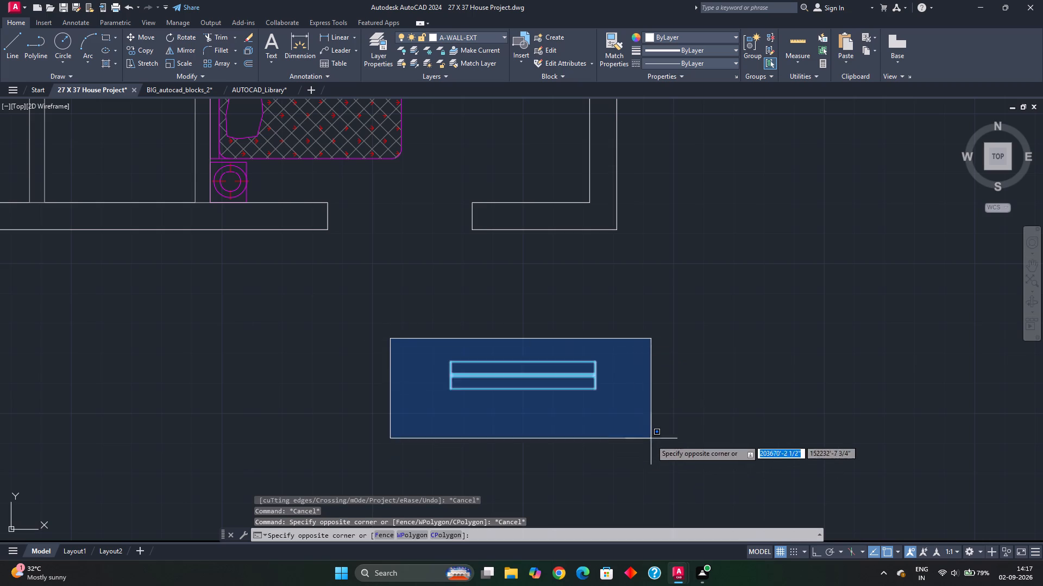
{"action": "left_click", "coordinate": [651, 439]}
{"action": "key", "text": "m"}
{"action": "key", "text": "Return"}
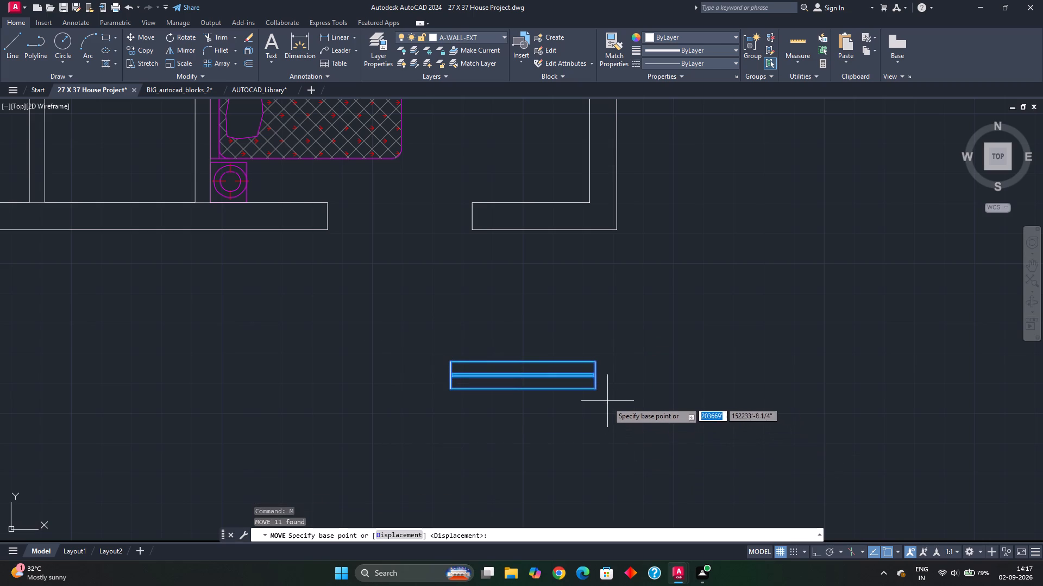
{"action": "left_click", "coordinate": [593, 389]}
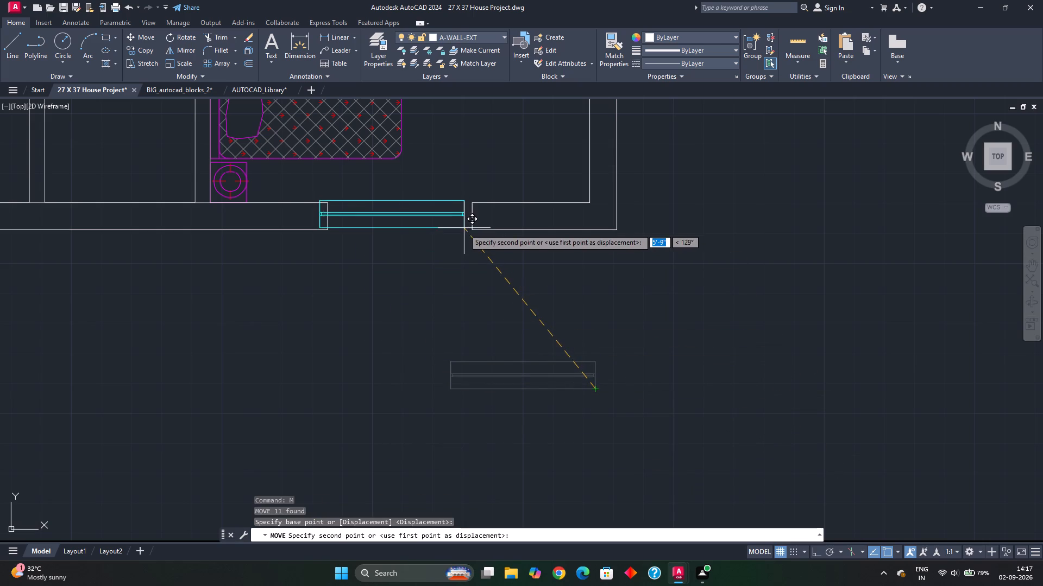
{"action": "left_click", "coordinate": [471, 232]}
{"action": "scroll", "coordinate": [561, 228], "scroll_direction": "down", "scroll_amount": 2}
{"action": "middle_click_drag", "start_coordinate": [573, 207], "coordinate": [550, 294]}
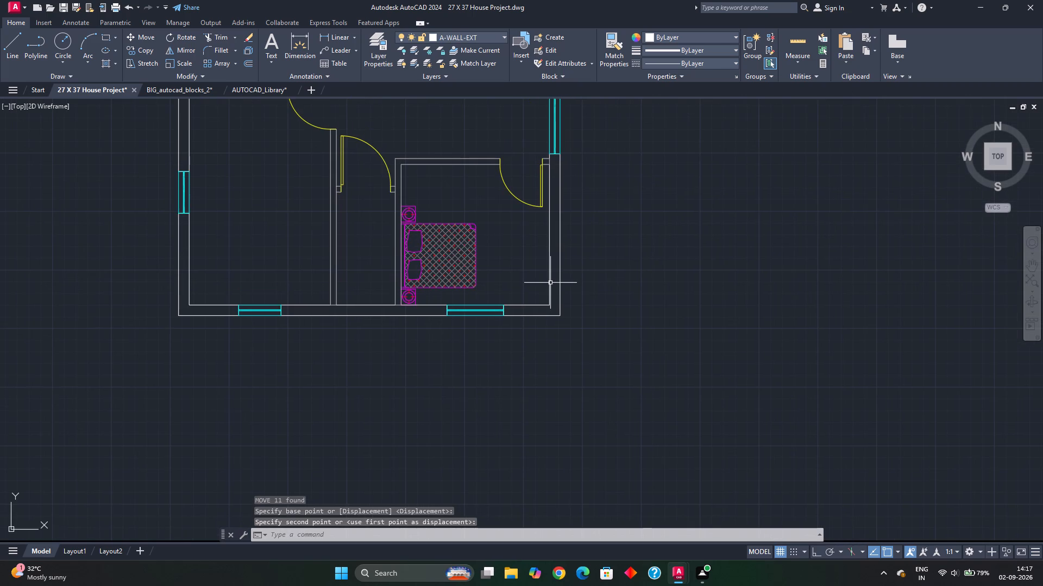
{"action": "key", "text": "Escape"}
Move the television block by its back midpoint from the middle room to the southeast bedroom's east wall, opposite the bed.
{"action": "scroll", "coordinate": [612, 155], "scroll_direction": "down", "scroll_amount": 1}
{"action": "middle_click_drag", "start_coordinate": [604, 174], "coordinate": [593, 307]}
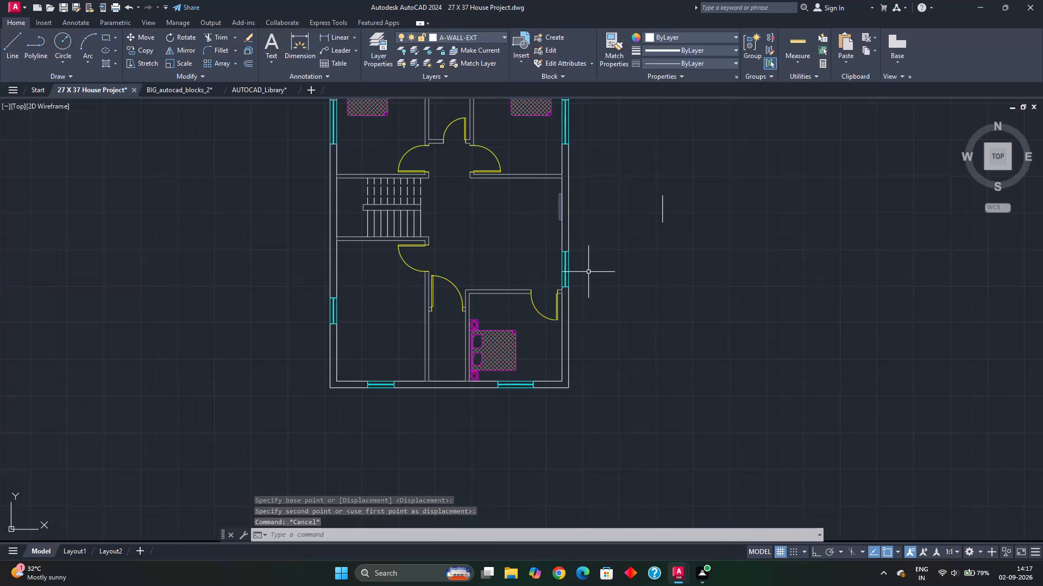
{"action": "left_click", "coordinate": [561, 210]}
{"action": "key", "text": "m"}
{"action": "key", "text": "Return"}
{"action": "scroll", "coordinate": [555, 216], "scroll_direction": "up", "scroll_amount": 2}
{"action": "left_click", "coordinate": [571, 196]}
{"action": "scroll", "coordinate": [576, 350], "scroll_direction": "down", "scroll_amount": 1}
{"action": "middle_click_drag", "start_coordinate": [576, 351], "coordinate": [534, 205]}
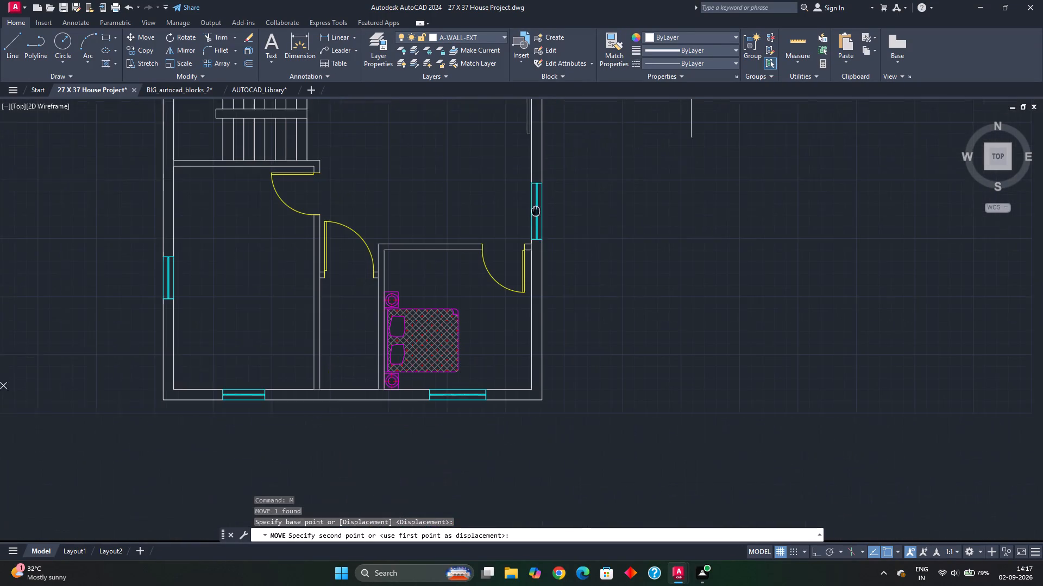
{"action": "middle_click_drag", "start_coordinate": [534, 205], "coordinate": [532, 197]}
{"action": "scroll", "coordinate": [523, 322], "scroll_direction": "up", "scroll_amount": 3}
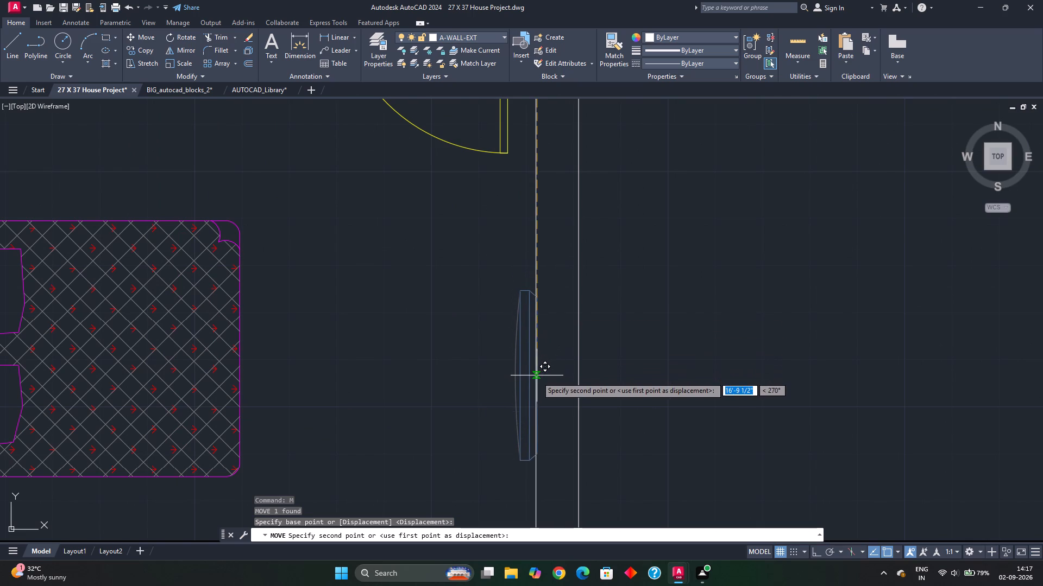
{"action": "middle_click_drag", "start_coordinate": [535, 374], "coordinate": [529, 273]}
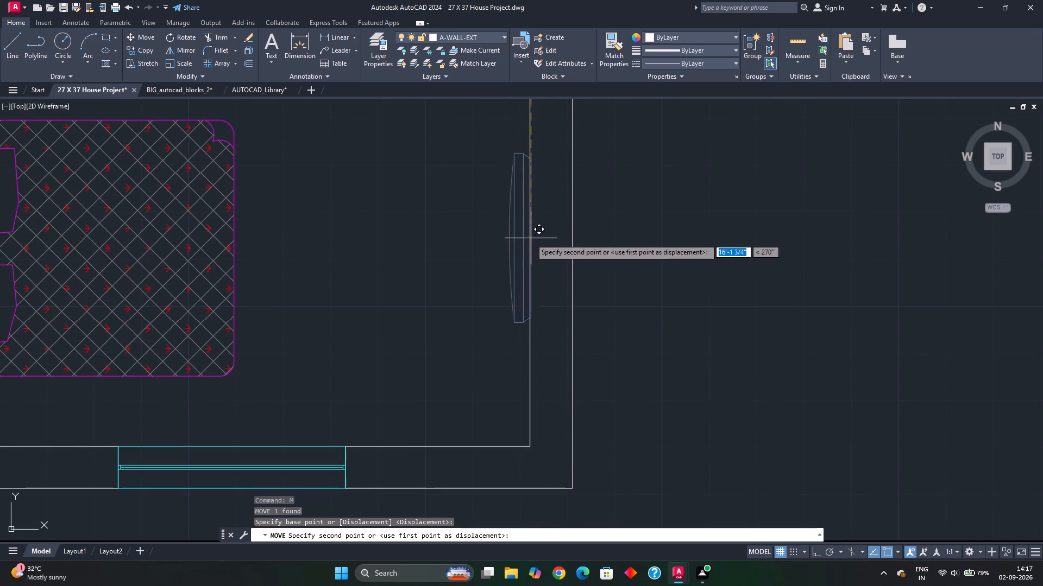
{"action": "middle_click_drag", "start_coordinate": [529, 168], "coordinate": [529, 177]}
{"action": "left_click", "coordinate": [529, 175]}
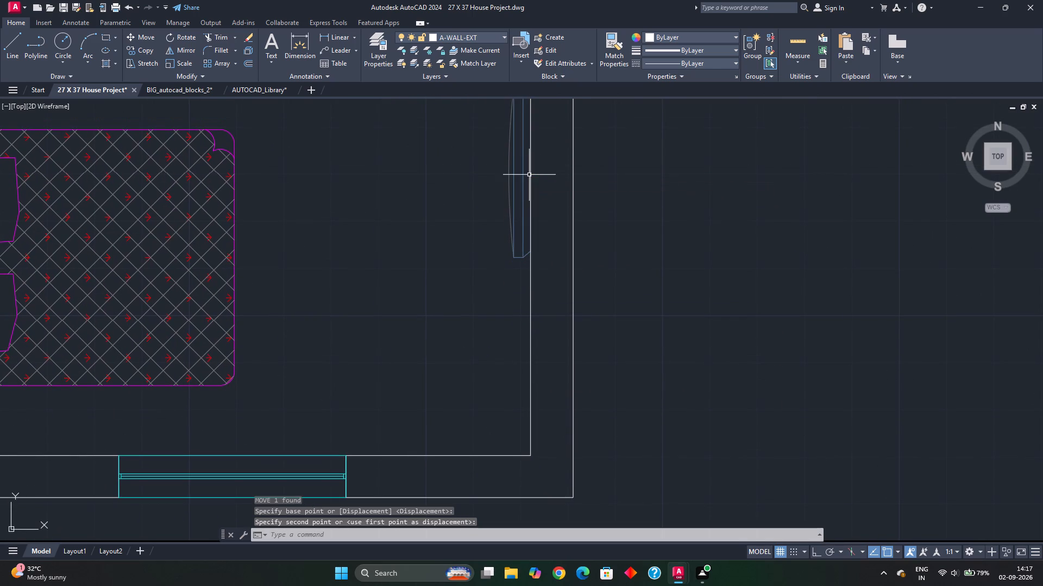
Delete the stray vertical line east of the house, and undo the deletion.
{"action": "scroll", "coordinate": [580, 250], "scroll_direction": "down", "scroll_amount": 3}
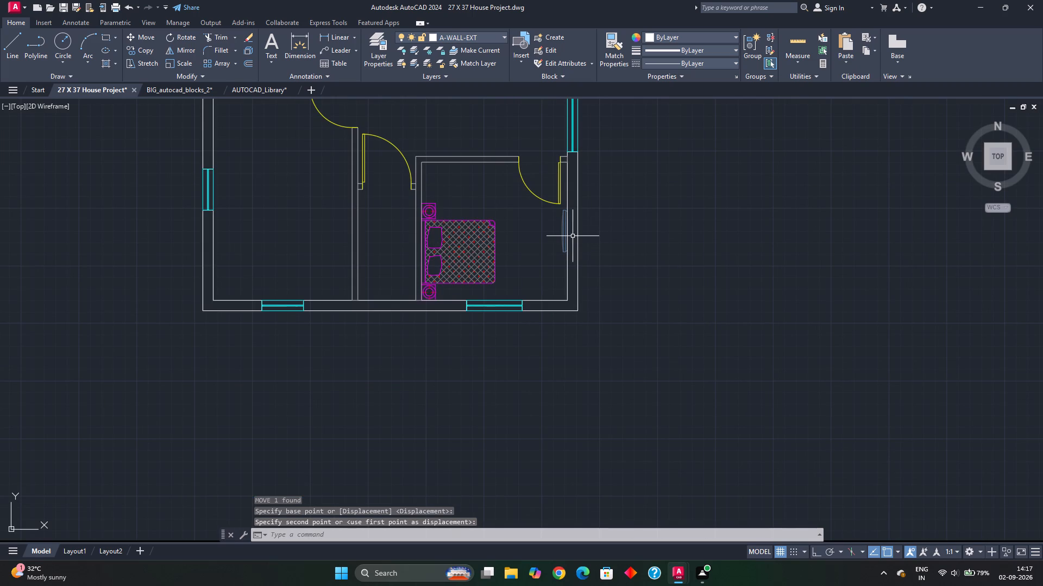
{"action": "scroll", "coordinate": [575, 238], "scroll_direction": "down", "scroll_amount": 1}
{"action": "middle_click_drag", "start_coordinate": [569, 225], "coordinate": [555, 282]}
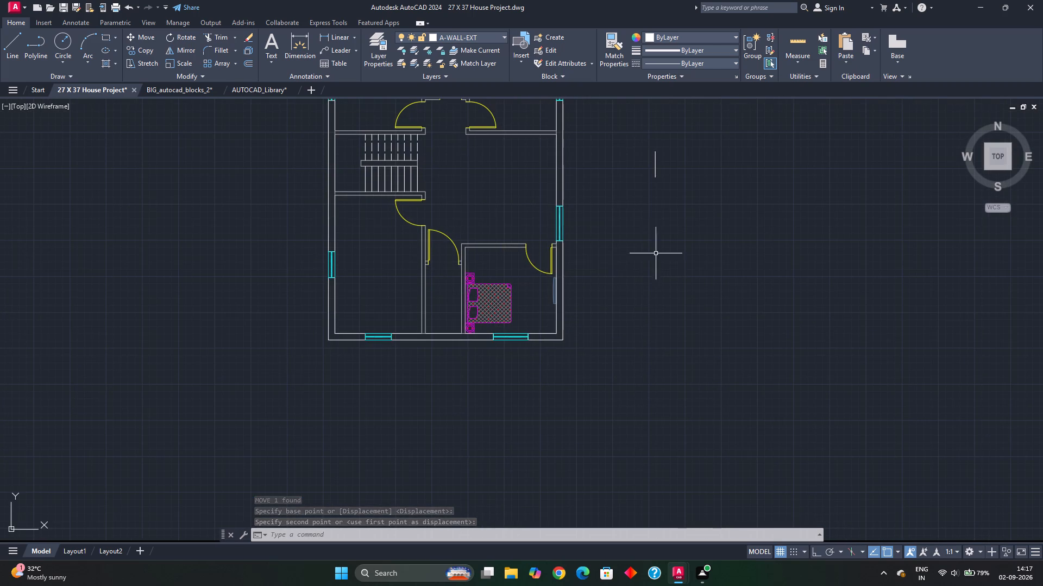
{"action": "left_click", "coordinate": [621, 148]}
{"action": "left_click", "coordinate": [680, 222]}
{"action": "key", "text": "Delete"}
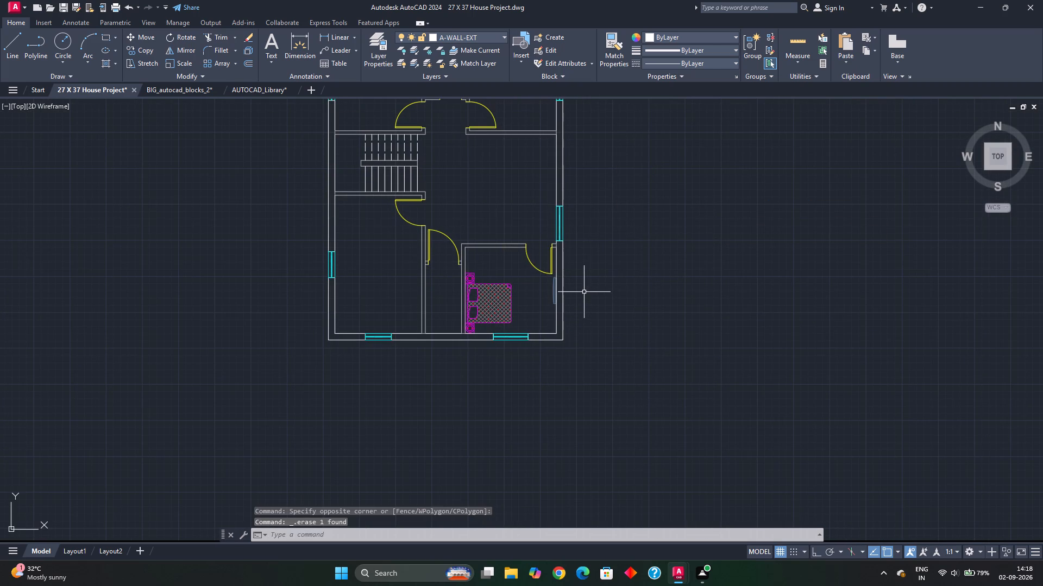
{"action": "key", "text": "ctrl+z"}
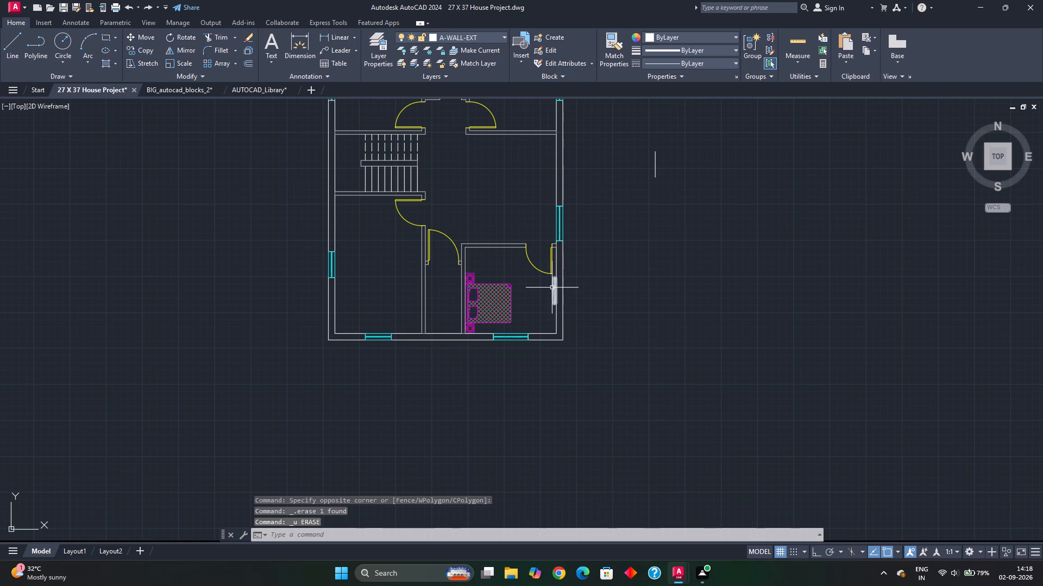
Copy the bedroom television by its back midpoint to the inner face of the east wall, north of the middle room's window.
{"action": "left_click", "coordinate": [551, 288]}
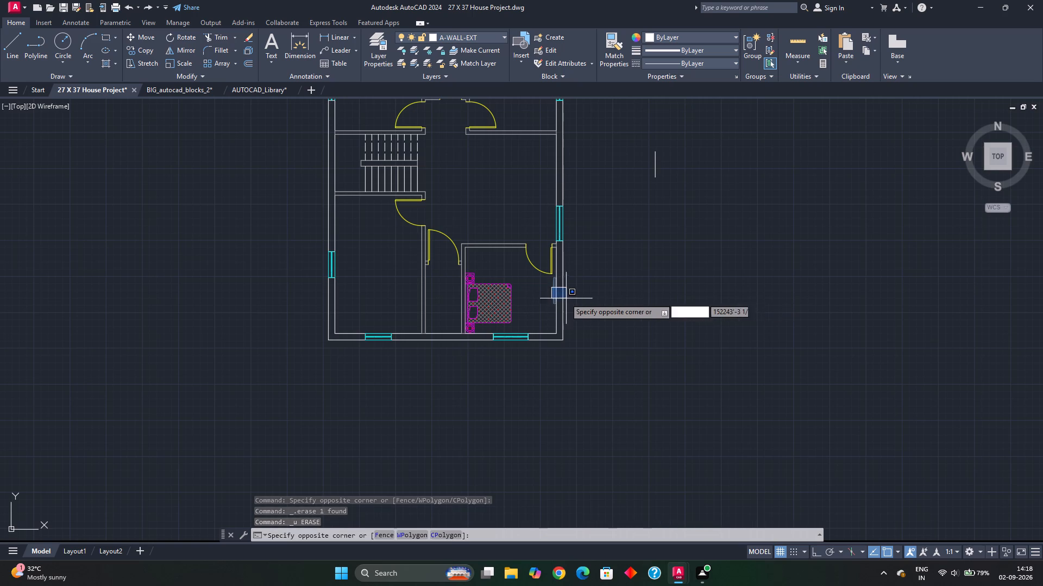
{"action": "key", "text": "Escape"}
{"action": "left_click", "coordinate": [556, 291]}
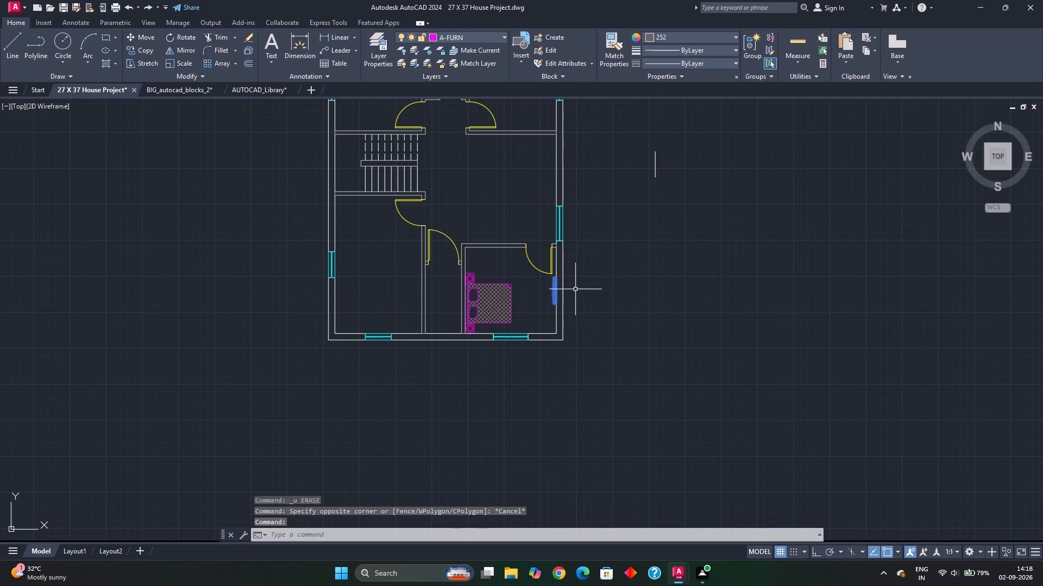
{"action": "type", "text": "co"}
{"action": "key", "text": "Return"}
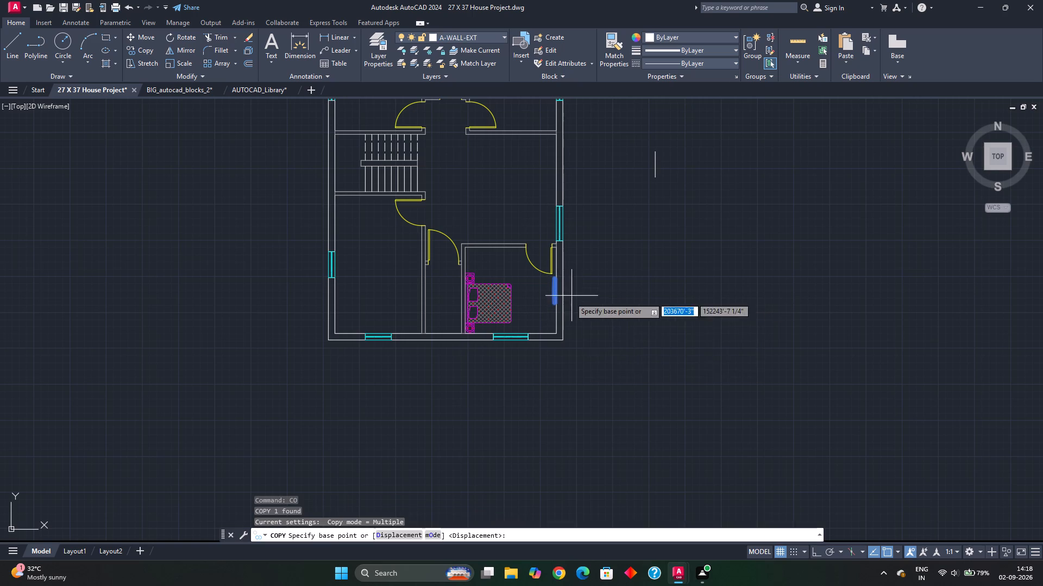
{"action": "scroll", "coordinate": [558, 301], "scroll_direction": "up", "scroll_amount": 4}
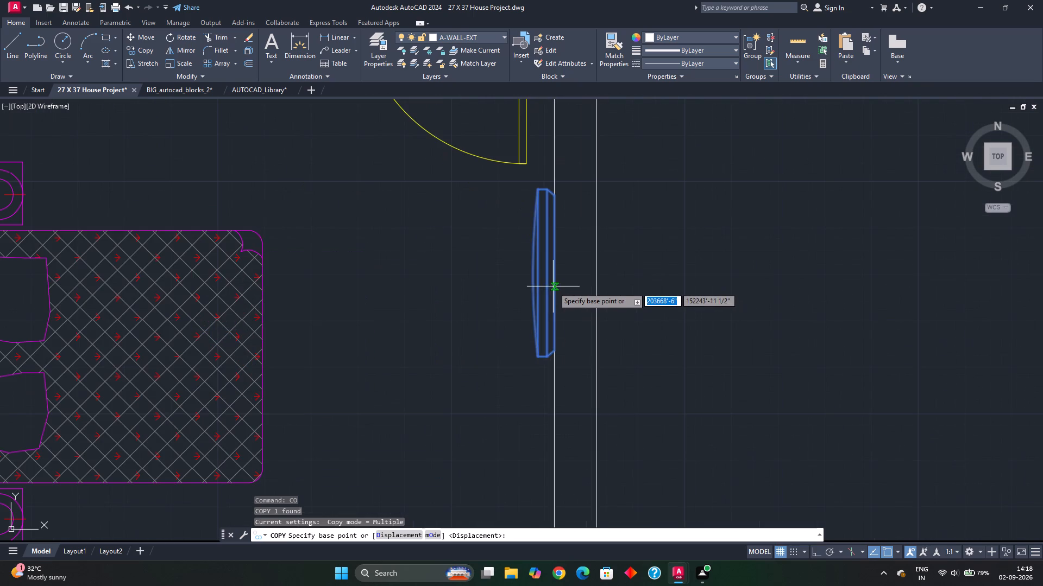
{"action": "left_click", "coordinate": [556, 276]}
{"action": "scroll", "coordinate": [560, 257], "scroll_direction": "down", "scroll_amount": 3}
{"action": "middle_click_drag", "start_coordinate": [570, 238], "coordinate": [573, 370]}
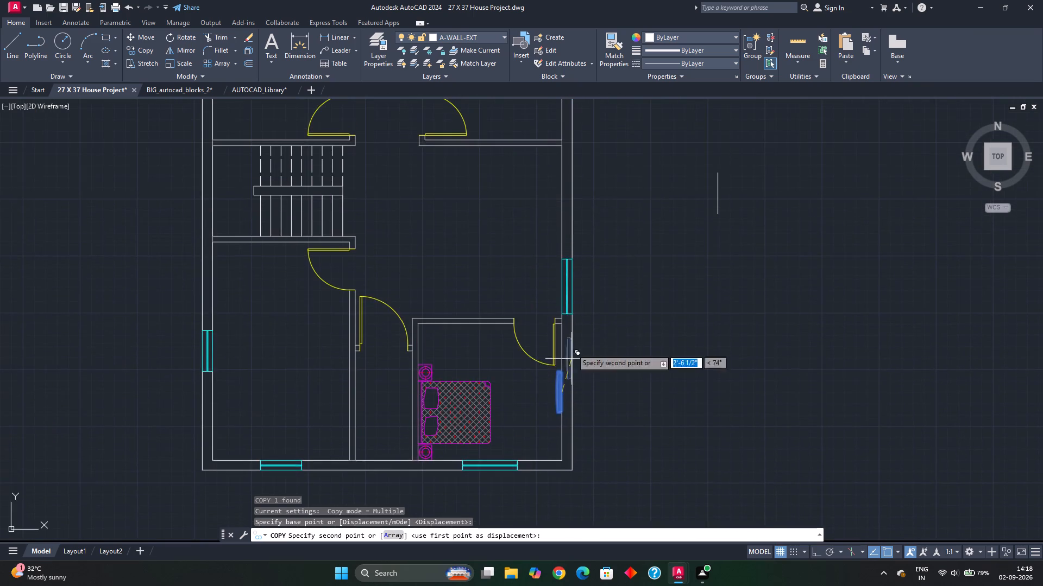
{"action": "middle_click_drag", "start_coordinate": [564, 187], "coordinate": [565, 300]}
{"action": "scroll", "coordinate": [563, 298], "scroll_direction": "up", "scroll_amount": 2}
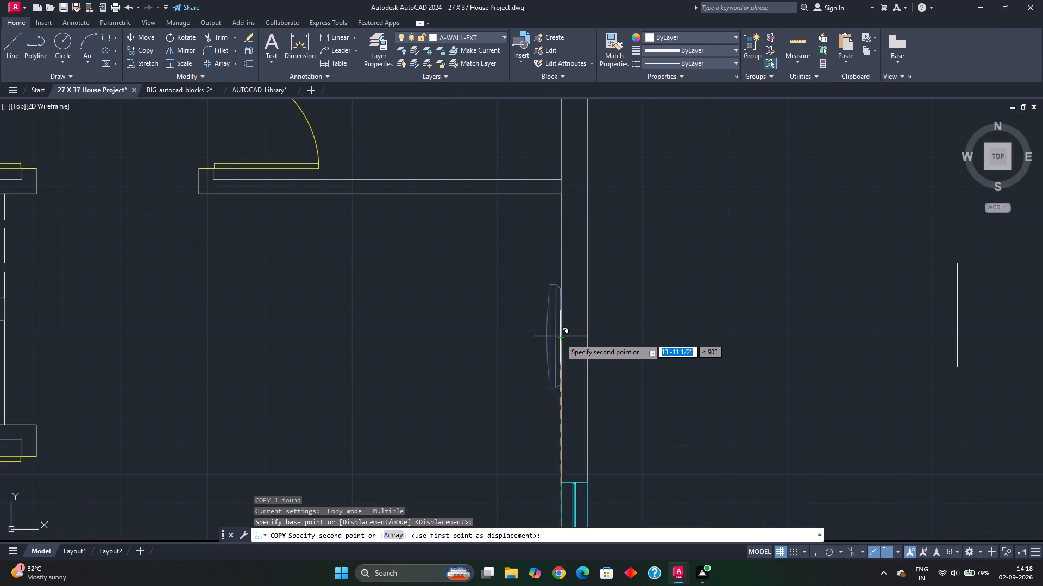
{"action": "left_click", "coordinate": [559, 341]}
{"action": "scroll", "coordinate": [622, 349], "scroll_direction": "down", "scroll_amount": 2}
{"action": "key", "text": "Escape"}
{"action": "middle_click_drag", "start_coordinate": [620, 377], "coordinate": [627, 233]}
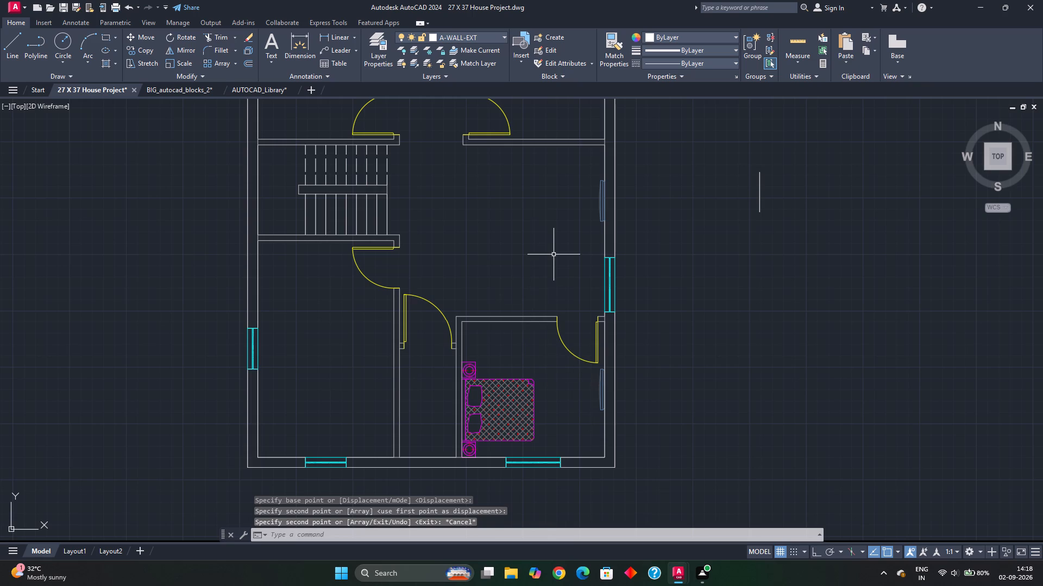
Switch to the AUTOCAD_Library drawing and examine the kitchen counter and appliance blocks in its KITCHEN section.
{"action": "key", "text": "Escape"}
{"action": "key", "text": "Escape"}
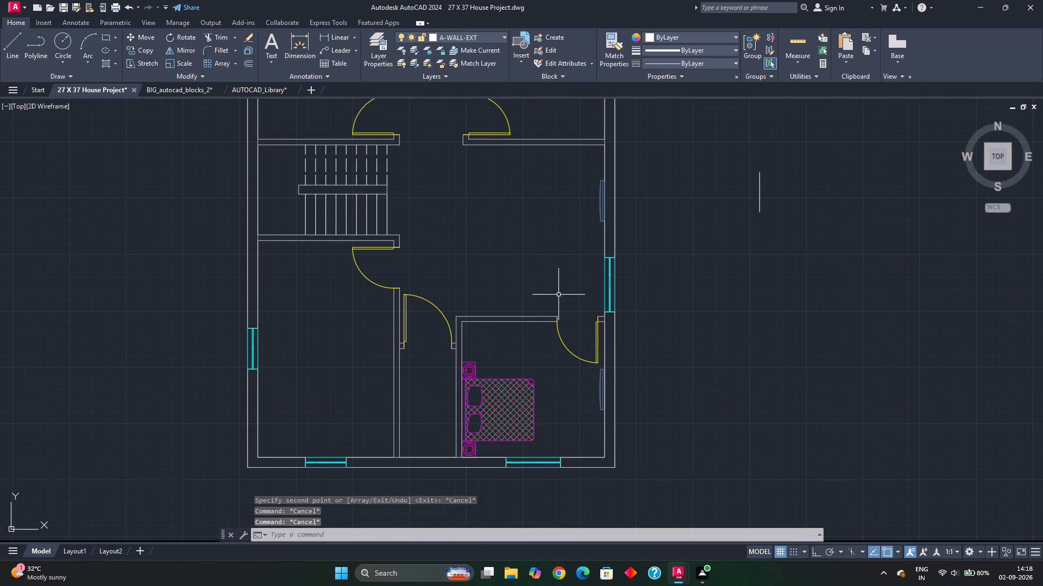
{"action": "scroll", "coordinate": [468, 274], "scroll_direction": "down", "scroll_amount": 1}
{"action": "middle_click_drag", "start_coordinate": [468, 274], "coordinate": [537, 277]}
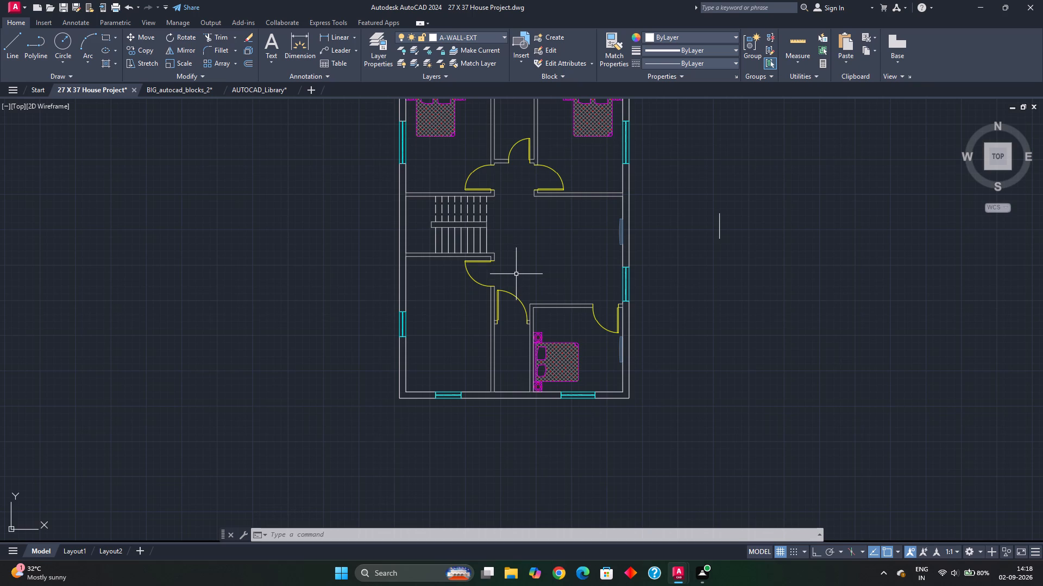
{"action": "left_click", "coordinate": [257, 86]}
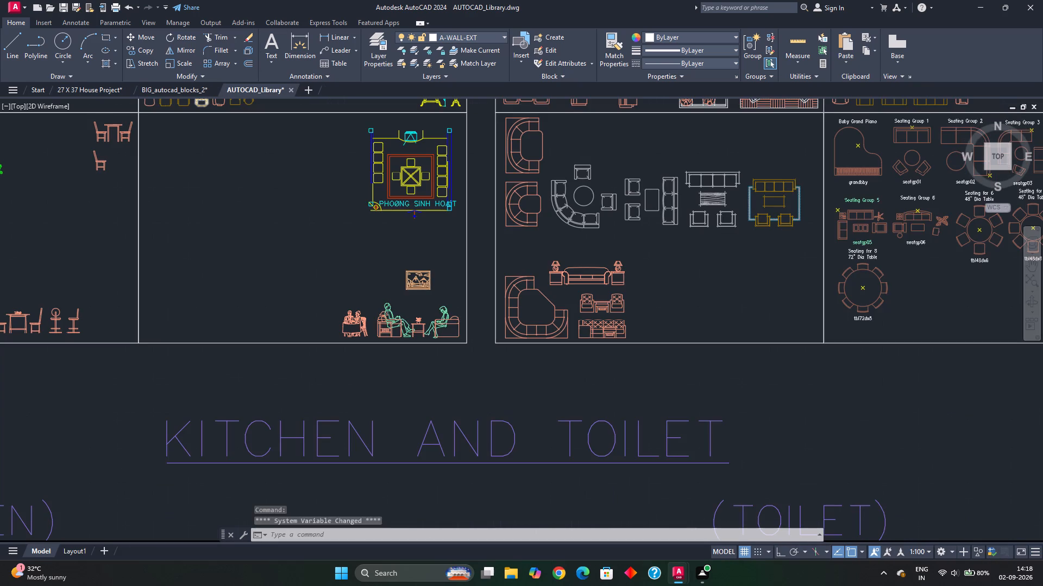
{"action": "scroll", "coordinate": [393, 326], "scroll_direction": "down", "scroll_amount": 3}
{"action": "middle_click_drag", "start_coordinate": [393, 353], "coordinate": [385, 334]}
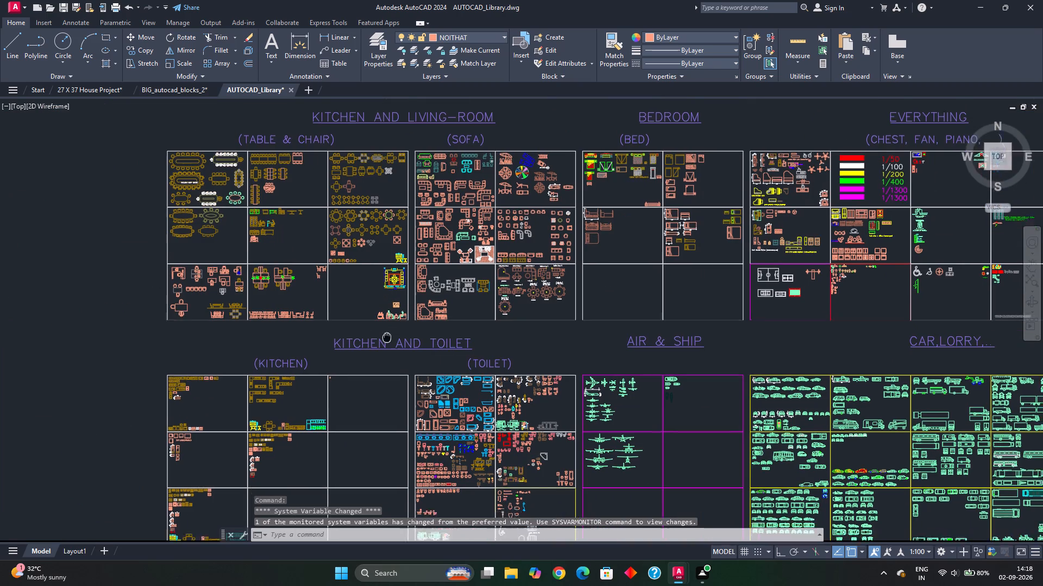
{"action": "middle_click_drag", "start_coordinate": [385, 334], "coordinate": [350, 230]}
{"action": "scroll", "coordinate": [399, 295], "scroll_direction": "up", "scroll_amount": 2}
{"action": "scroll", "coordinate": [399, 295], "scroll_direction": "down", "scroll_amount": 1}
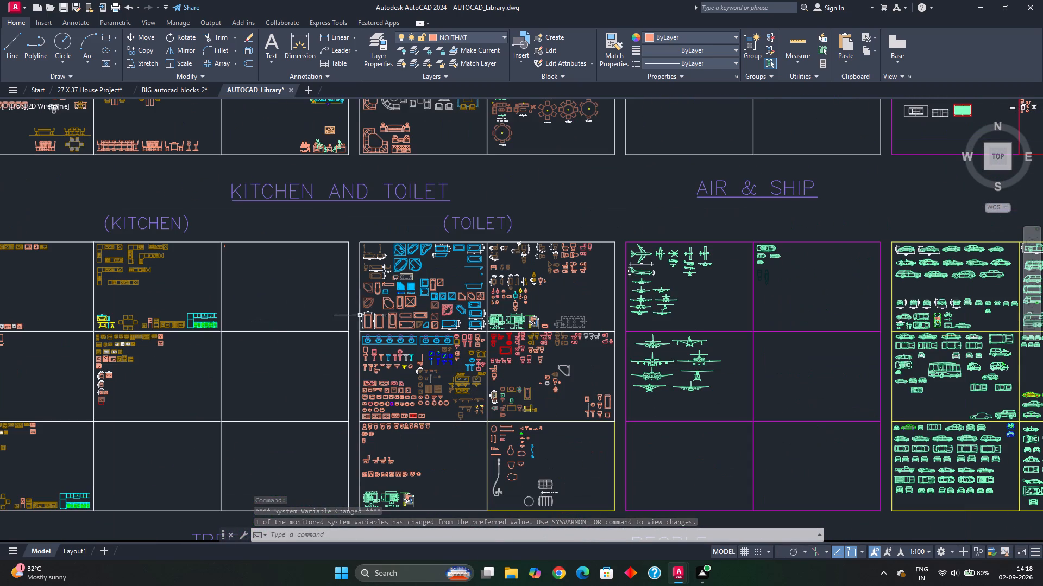
{"action": "middle_click_drag", "start_coordinate": [281, 328], "coordinate": [512, 324]}
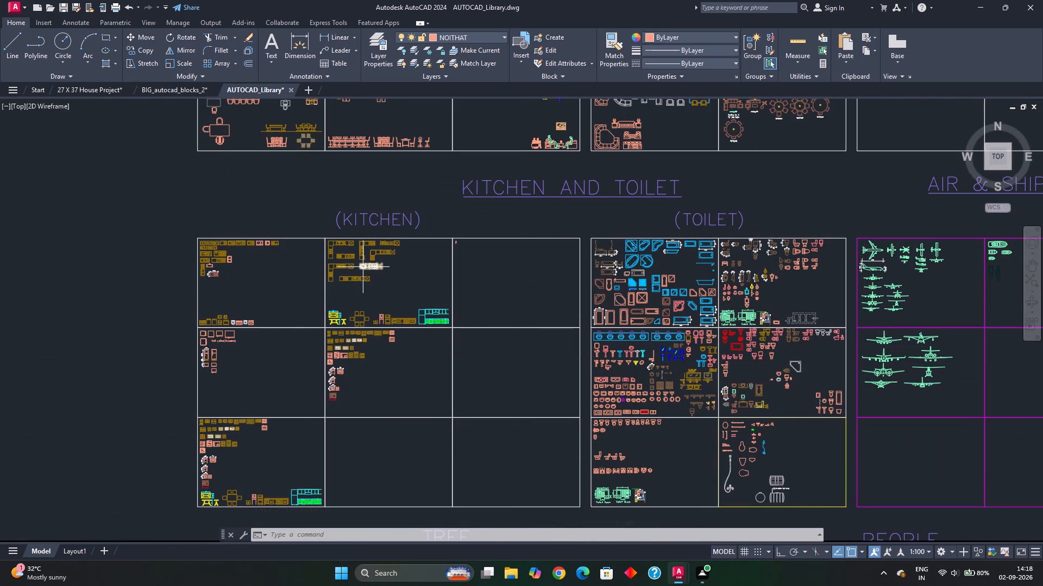
{"action": "scroll", "coordinate": [335, 259], "scroll_direction": "up", "scroll_amount": 2}
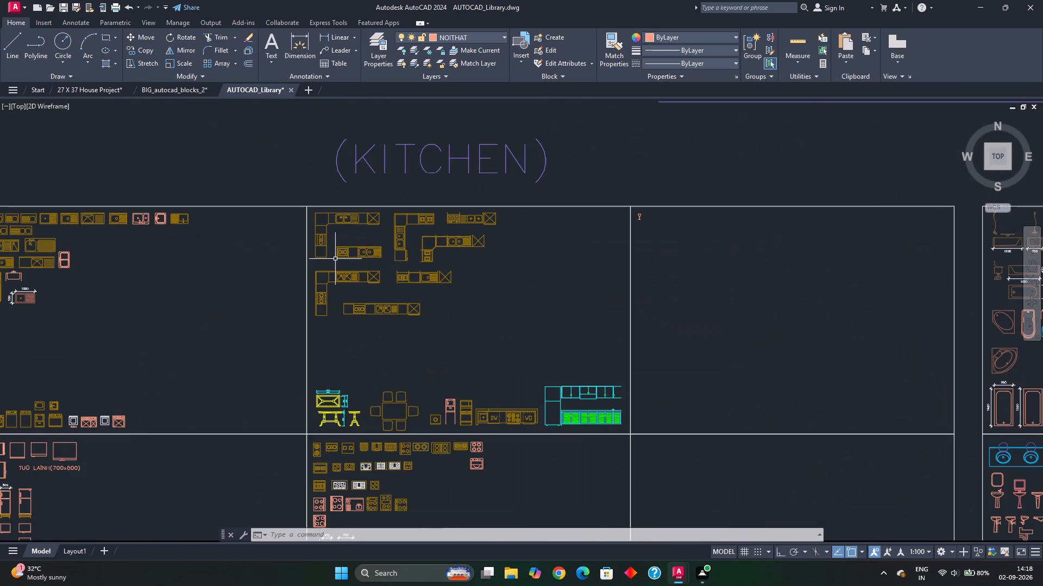
{"action": "scroll", "coordinate": [342, 234], "scroll_direction": "up", "scroll_amount": 1}
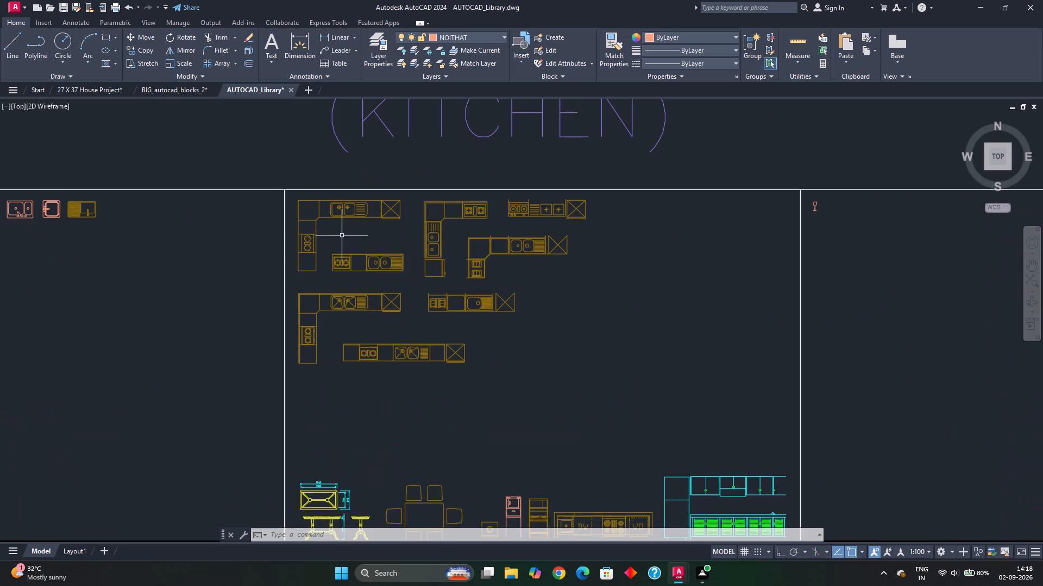
{"action": "middle_click_drag", "start_coordinate": [370, 323], "coordinate": [479, 304]}
{"action": "scroll", "coordinate": [470, 315], "scroll_direction": "down", "scroll_amount": 1}
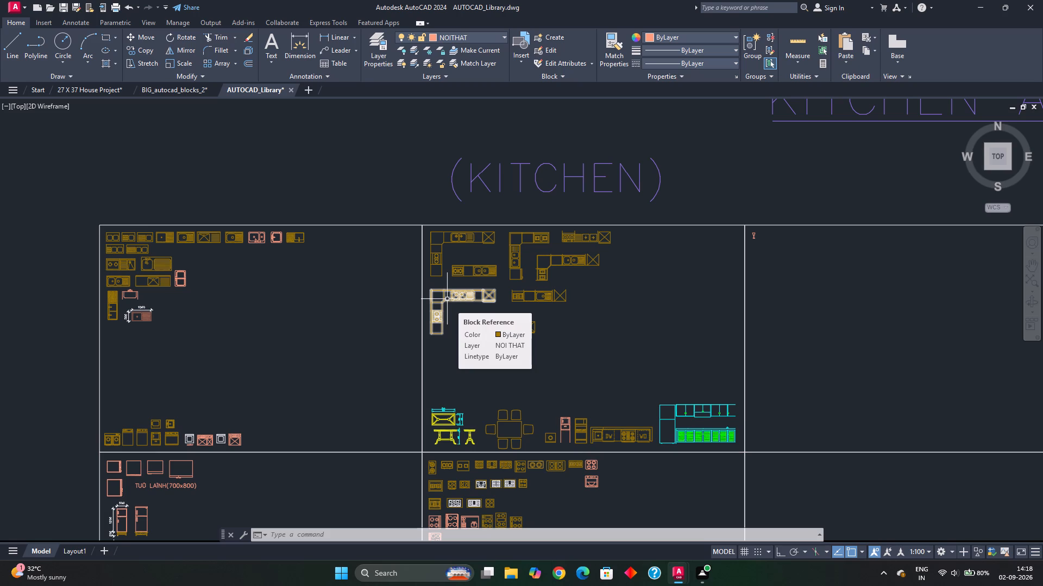
{"action": "scroll", "coordinate": [485, 377], "scroll_direction": "down", "scroll_amount": 1}
{"action": "middle_click_drag", "start_coordinate": [480, 368], "coordinate": [476, 321]}
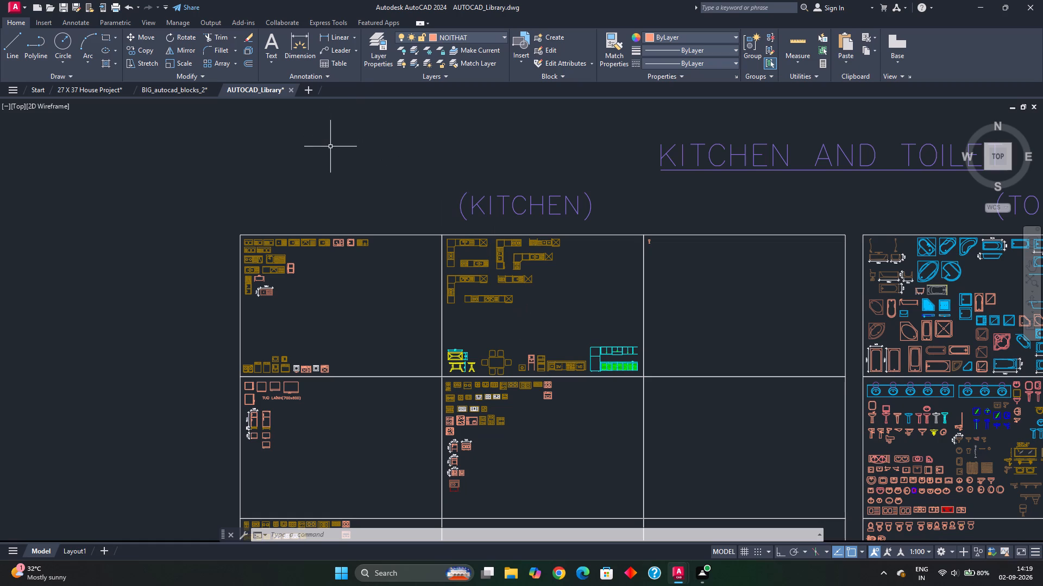
Back in 27 X 37 House Project, offset the southwest room's inner south wall line, east of its window, 3' into the room.
{"action": "left_click", "coordinate": [115, 91]}
{"action": "middle_click_drag", "start_coordinate": [469, 401], "coordinate": [477, 374]}
{"action": "scroll", "coordinate": [492, 380], "scroll_direction": "up", "scroll_amount": 1}
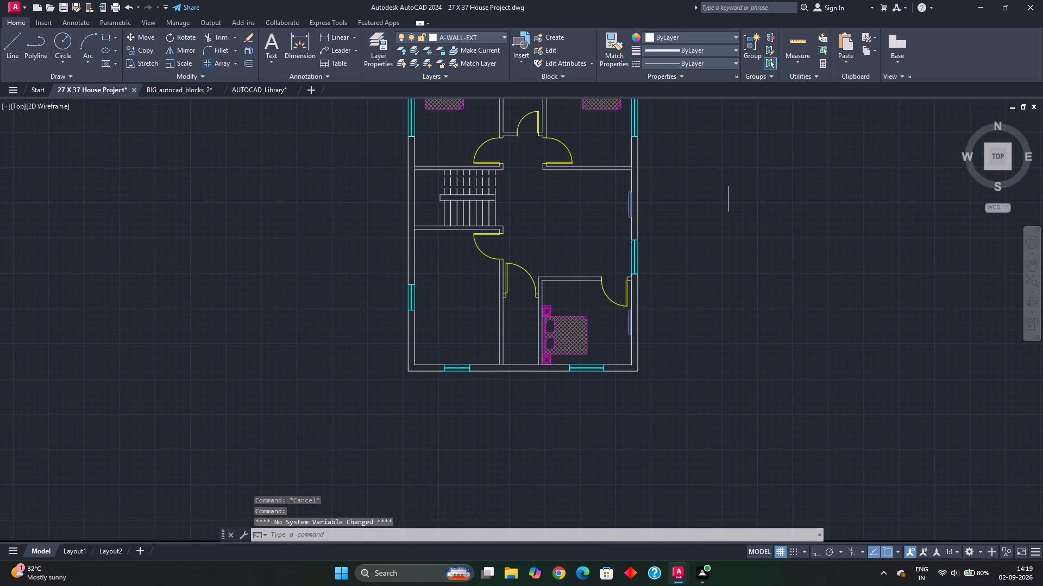
{"action": "scroll", "coordinate": [492, 376], "scroll_direction": "up", "scroll_amount": 1}
{"action": "middle_click_drag", "start_coordinate": [495, 385], "coordinate": [523, 410]}
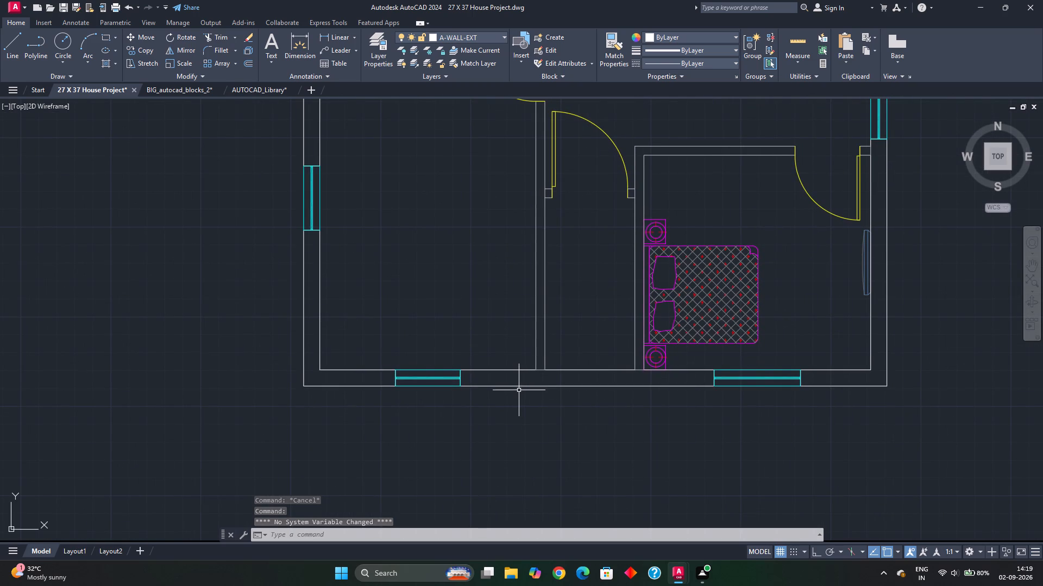
{"action": "scroll", "coordinate": [515, 387], "scroll_direction": "down", "scroll_amount": 1}
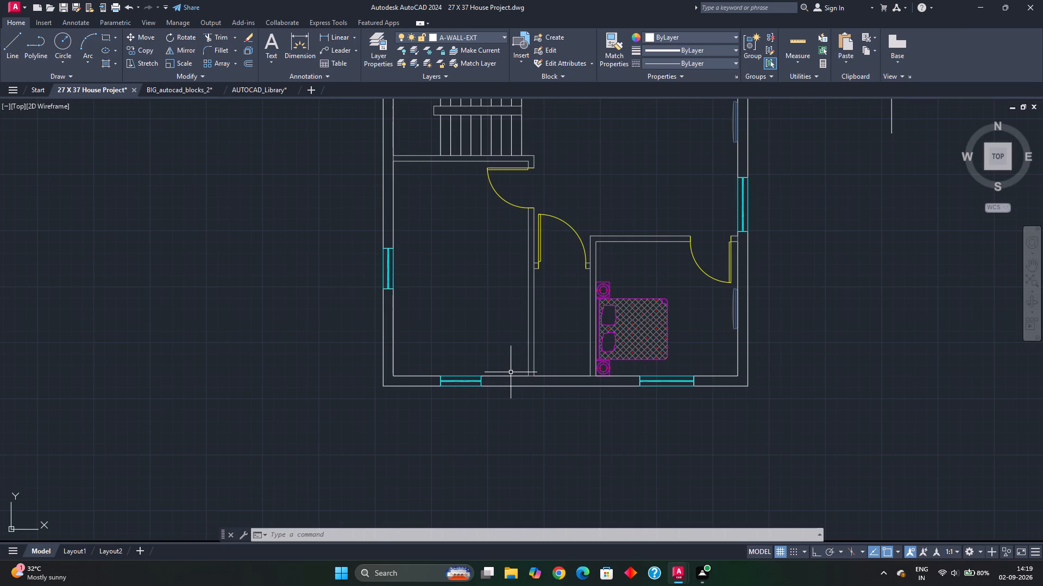
{"action": "type", "text": "o"}
{"action": "key", "text": "space"}
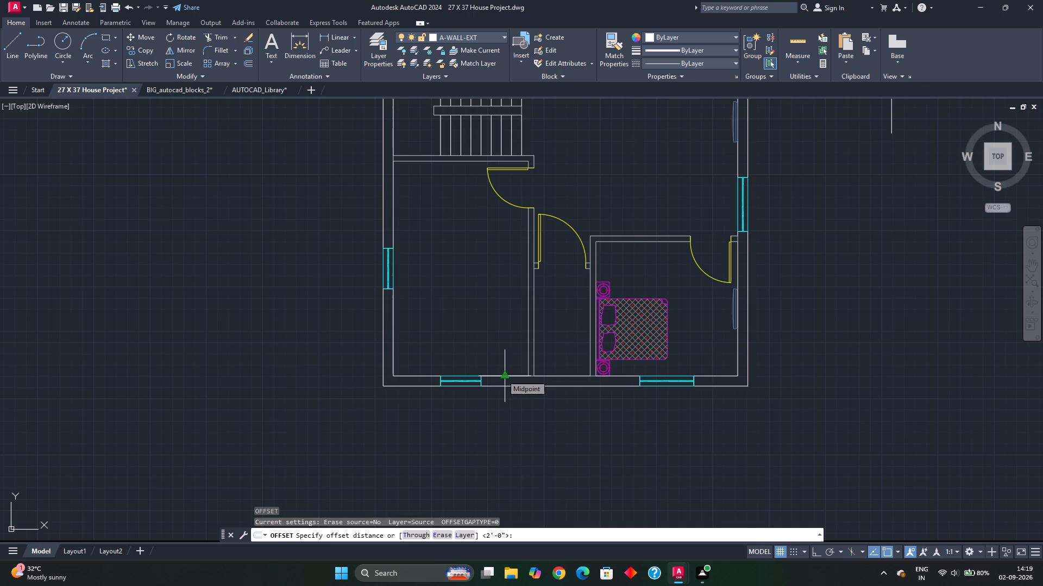
{"action": "type", "text": "3'"}
{"action": "key", "text": "Return"}
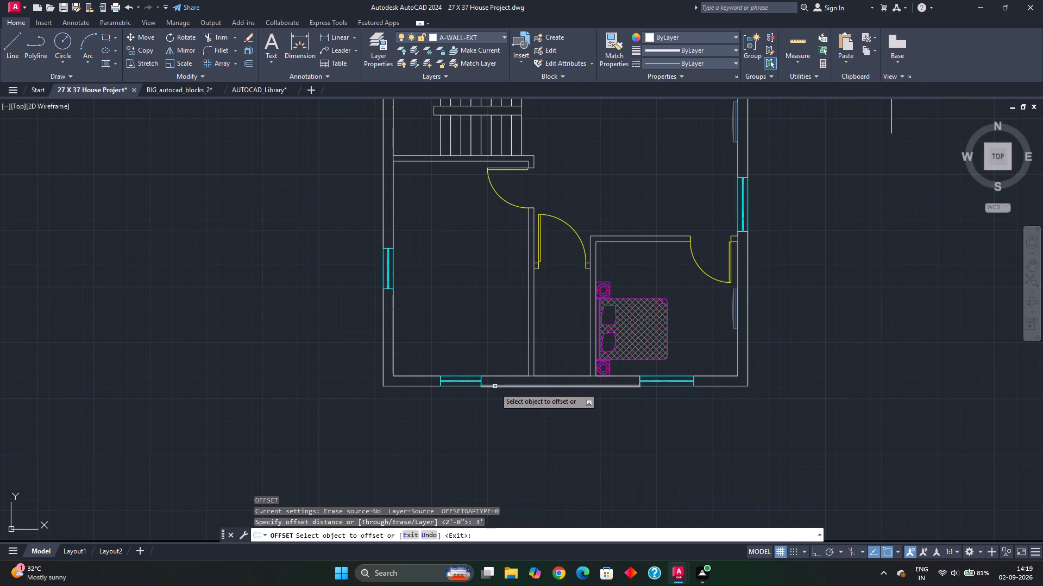
{"action": "left_click", "coordinate": [502, 376]}
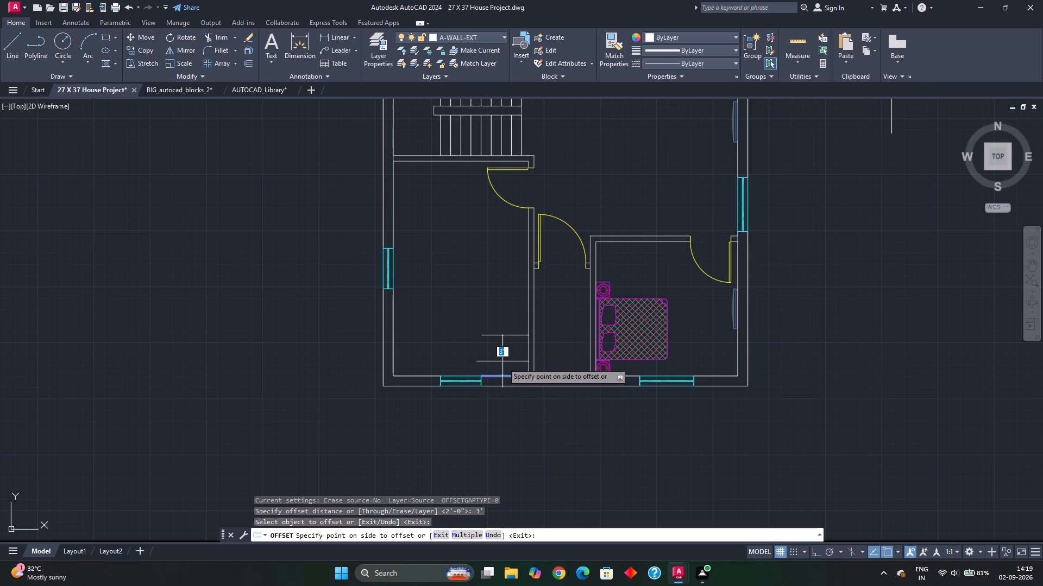
{"action": "left_click", "coordinate": [502, 362]}
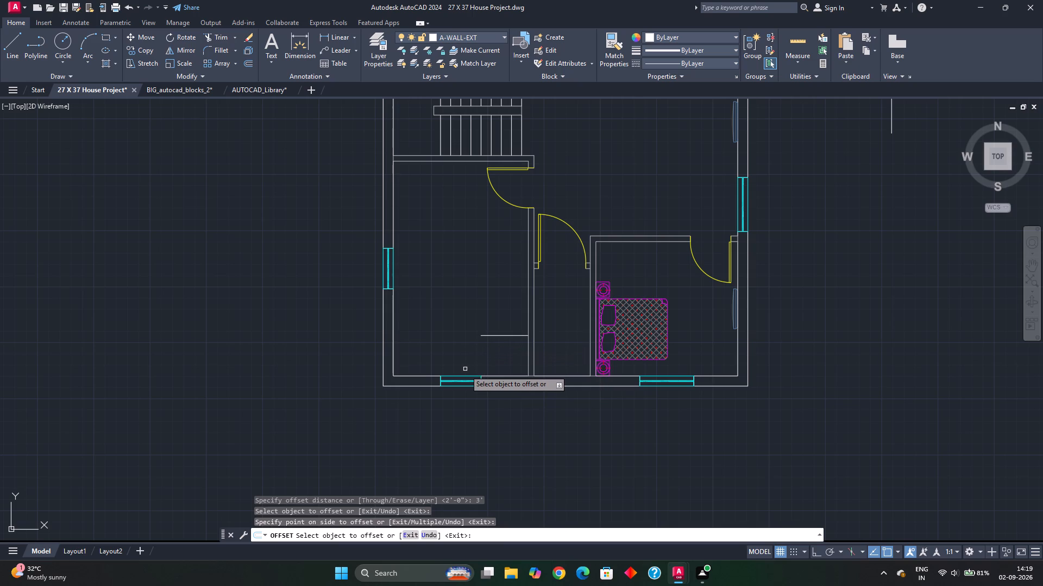
Offset the southwest room's inner west wall line, south of its window, 3' into the room.
{"action": "left_click", "coordinate": [394, 227]}
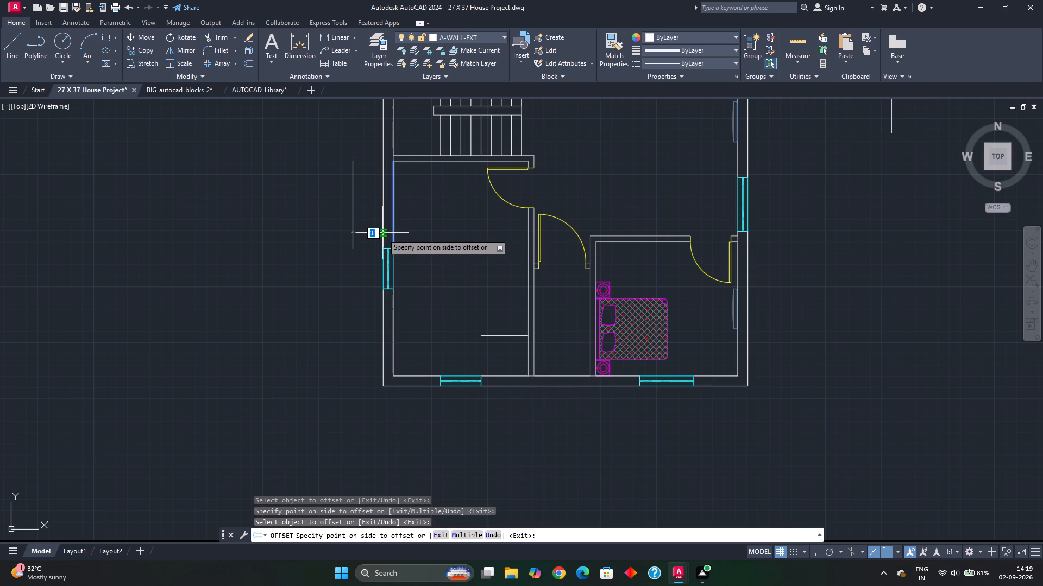
{"action": "key", "text": "Escape"}
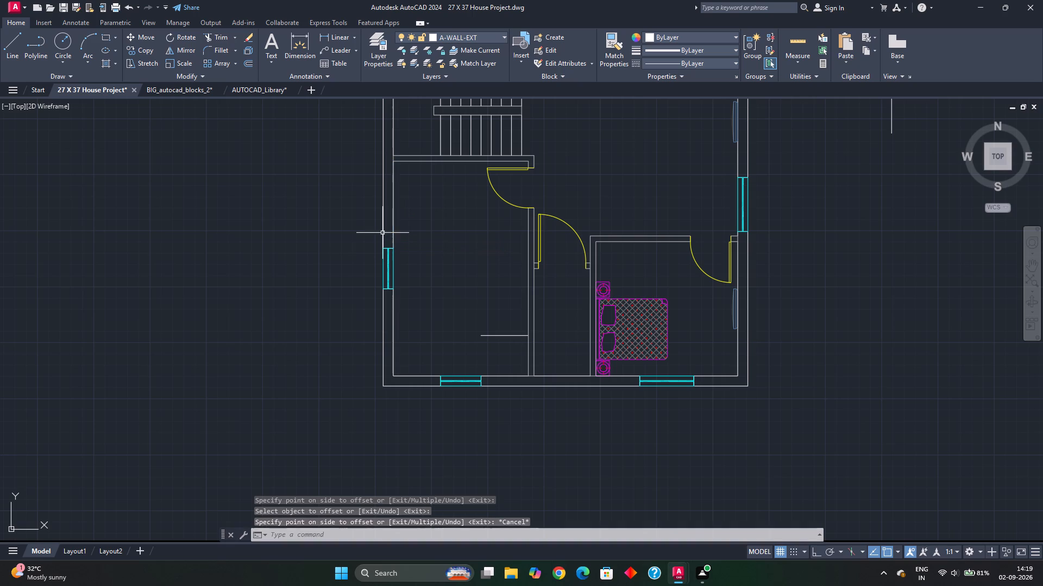
{"action": "key", "text": "space"}
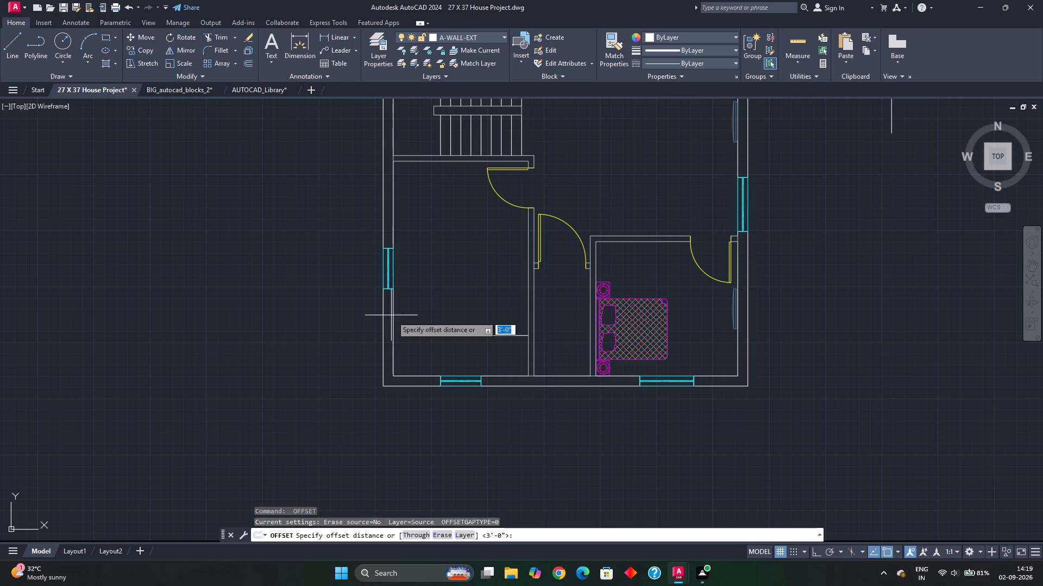
{"action": "key", "text": "space"}
{"action": "left_click", "coordinate": [393, 313]}
{"action": "left_click", "coordinate": [403, 313]}
{"action": "key", "text": "Escape"}
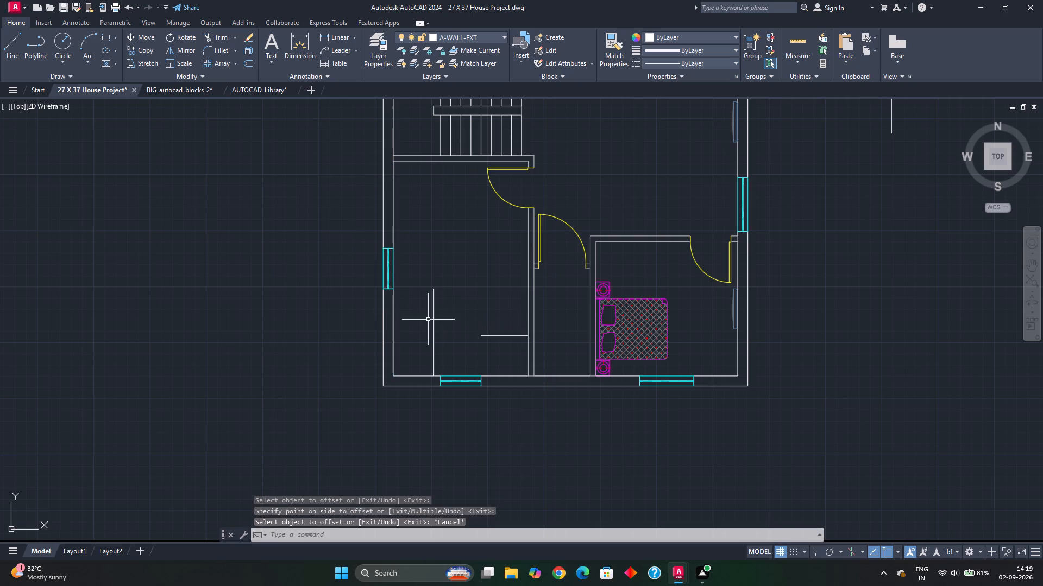
Extend the horizontal offset line west to the room's west wall and the vertical one north to the room's north wall.
{"action": "scroll", "coordinate": [433, 330], "scroll_direction": "down", "scroll_amount": 1}
{"action": "middle_click_drag", "start_coordinate": [433, 330], "coordinate": [430, 309]}
{"action": "scroll", "coordinate": [419, 271], "scroll_direction": "up", "scroll_amount": 2}
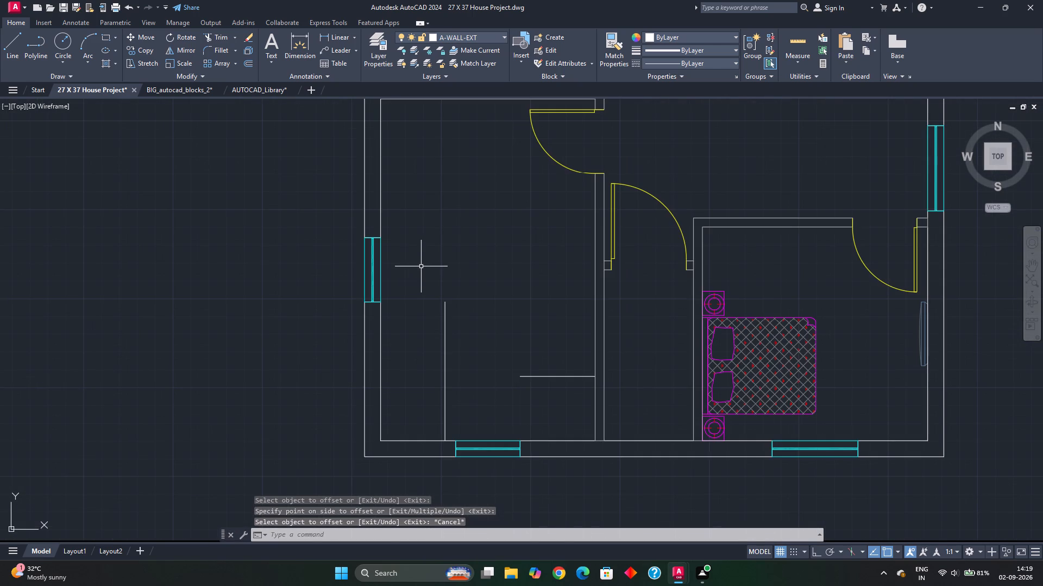
{"action": "scroll", "coordinate": [423, 319], "scroll_direction": "down", "scroll_amount": 1}
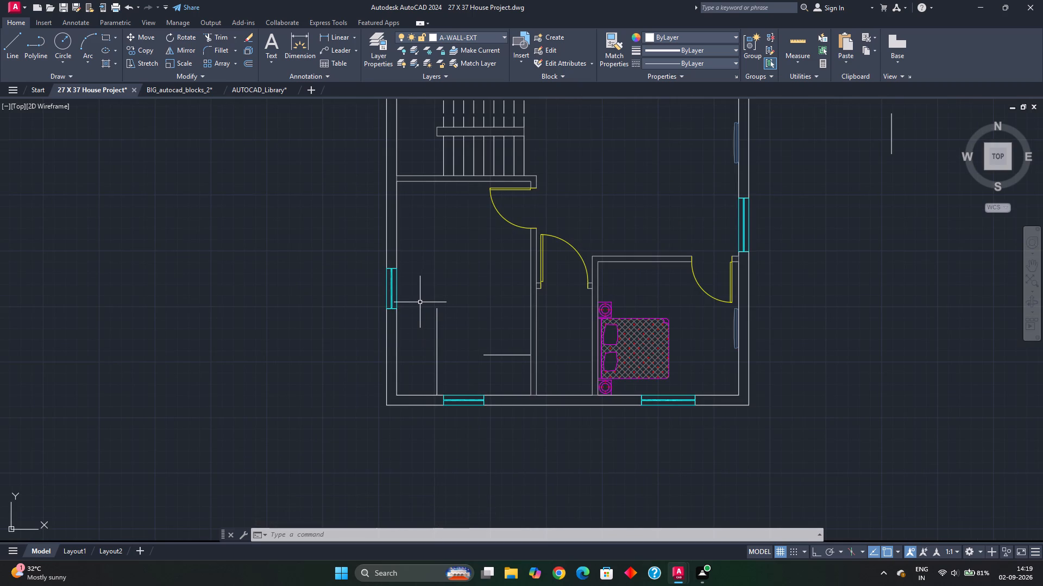
{"action": "type", "text": "ex"}
{"action": "key", "text": "space"}
{"action": "left_click", "coordinate": [497, 356]}
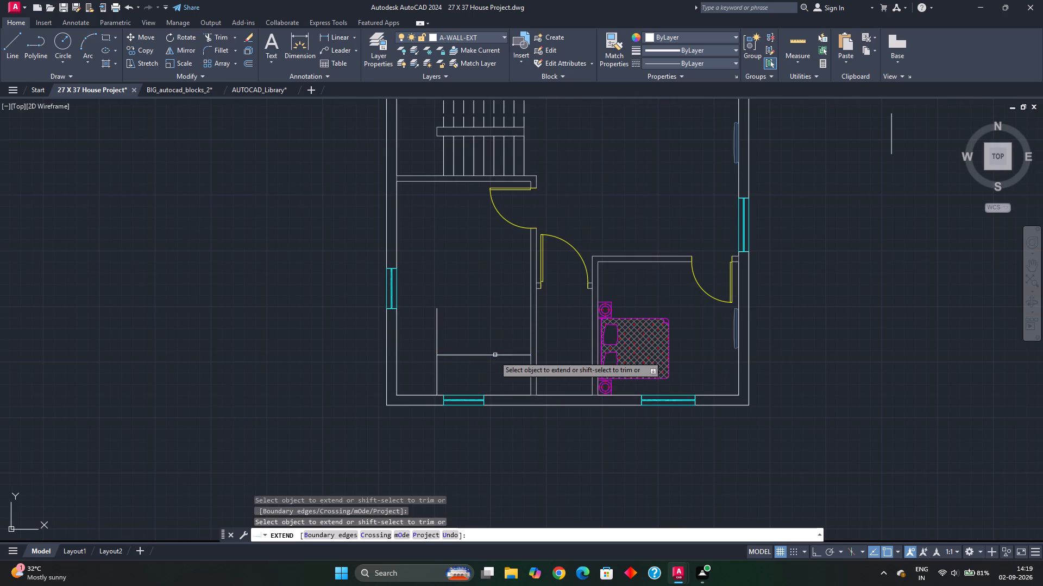
{"action": "left_click", "coordinate": [449, 357]}
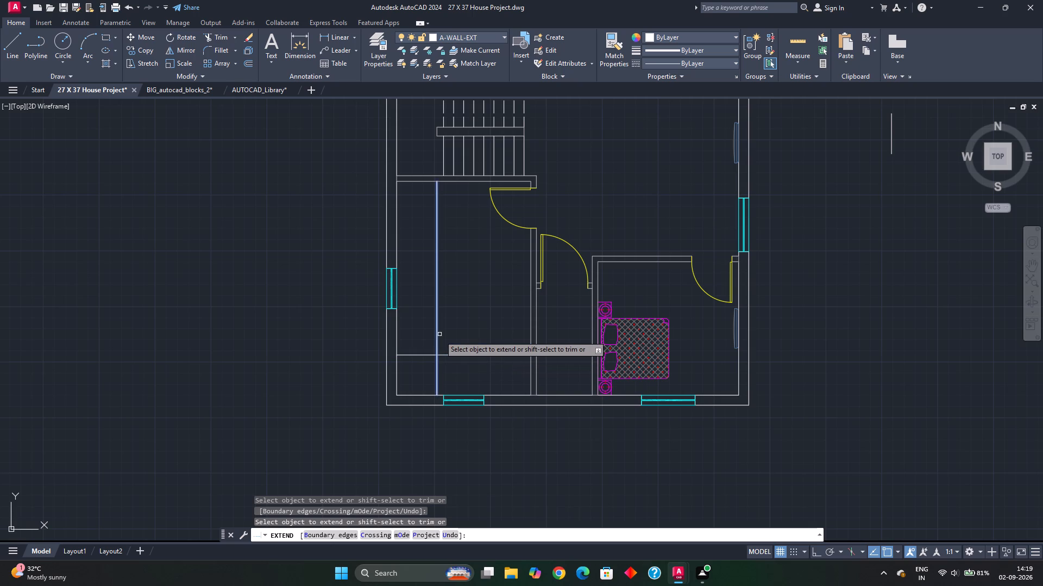
{"action": "left_click", "coordinate": [438, 337]}
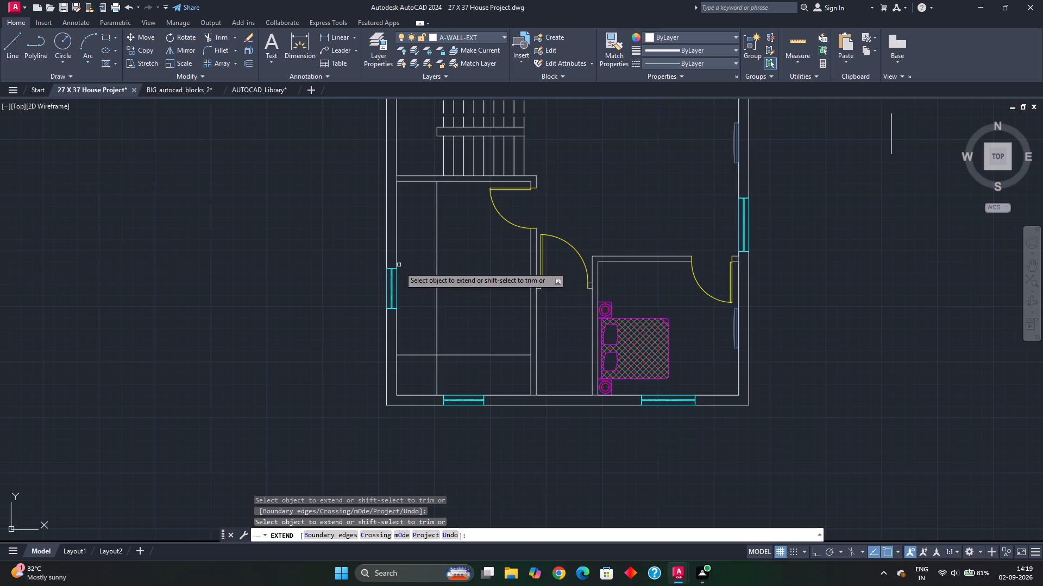
{"action": "key", "text": "Escape"}
{"action": "key", "text": "Escape"}
Draw a horizontal line from the west window's inner north corner to the vertical offset line.
{"action": "key", "text": "l"}
{"action": "key", "text": "Return"}
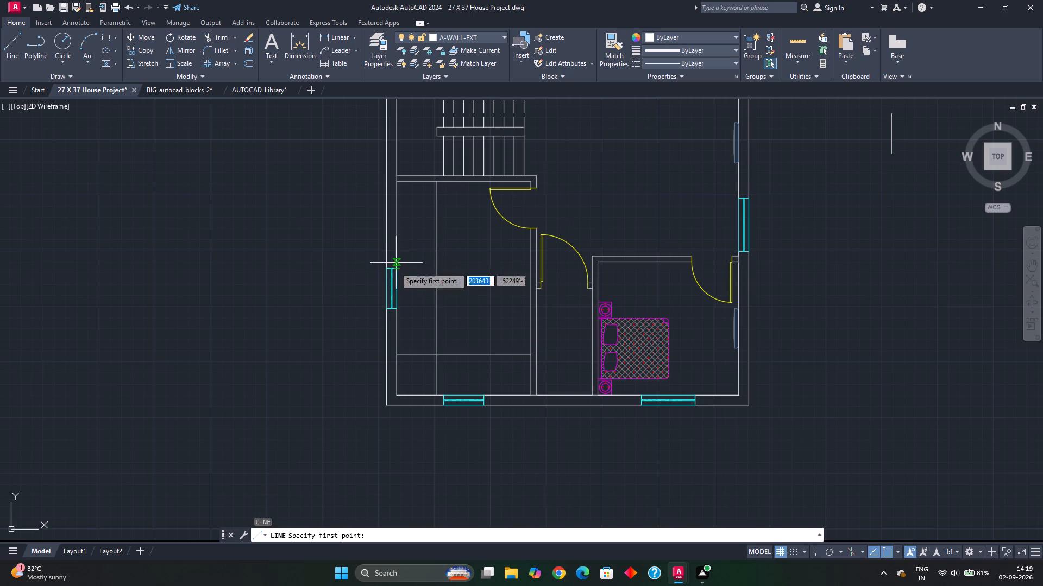
{"action": "left_click", "coordinate": [395, 269]}
{"action": "left_click", "coordinate": [437, 268]}
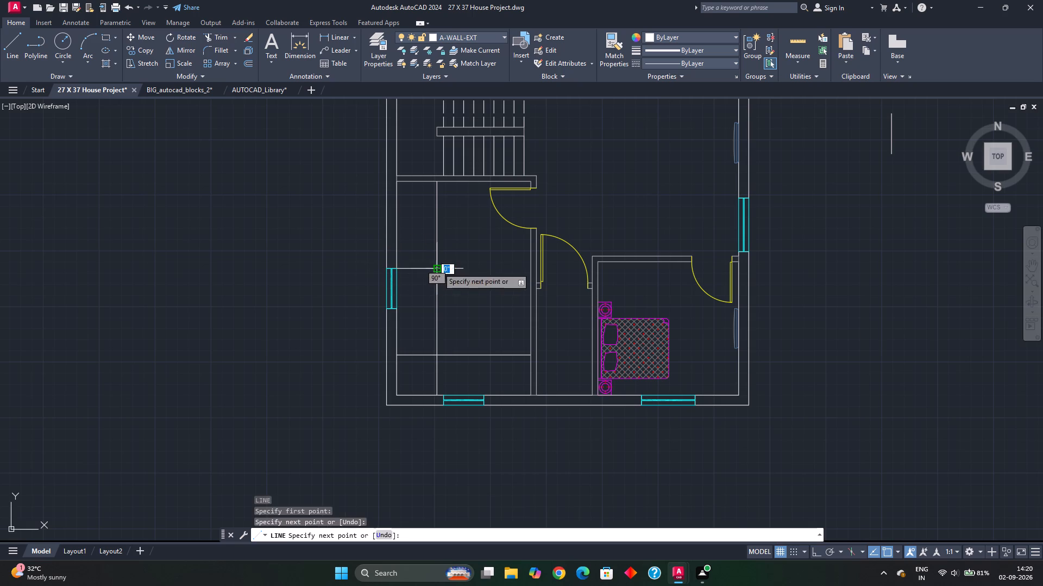
{"action": "key", "text": "Escape"}
{"action": "key", "text": "Escape"}
Trim the vertical line above the new end line and both overhangs at the southwest crossing, leaving an L-shaped counter outline.
{"action": "type", "text": "tr"}
{"action": "key", "text": "space"}
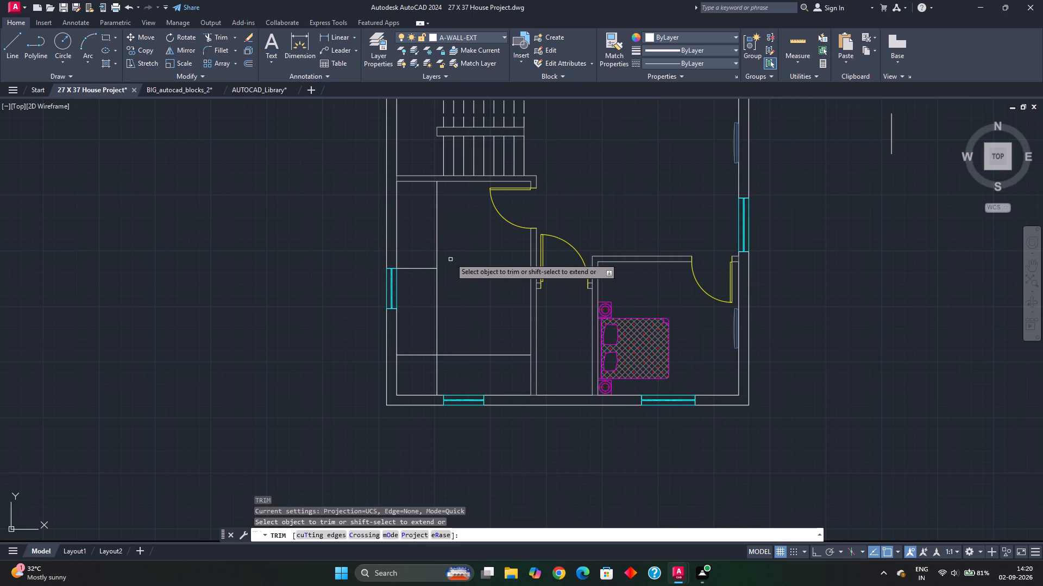
{"action": "left_click", "coordinate": [444, 247]}
{"action": "left_click", "coordinate": [433, 251]}
{"action": "left_click", "coordinate": [426, 345]}
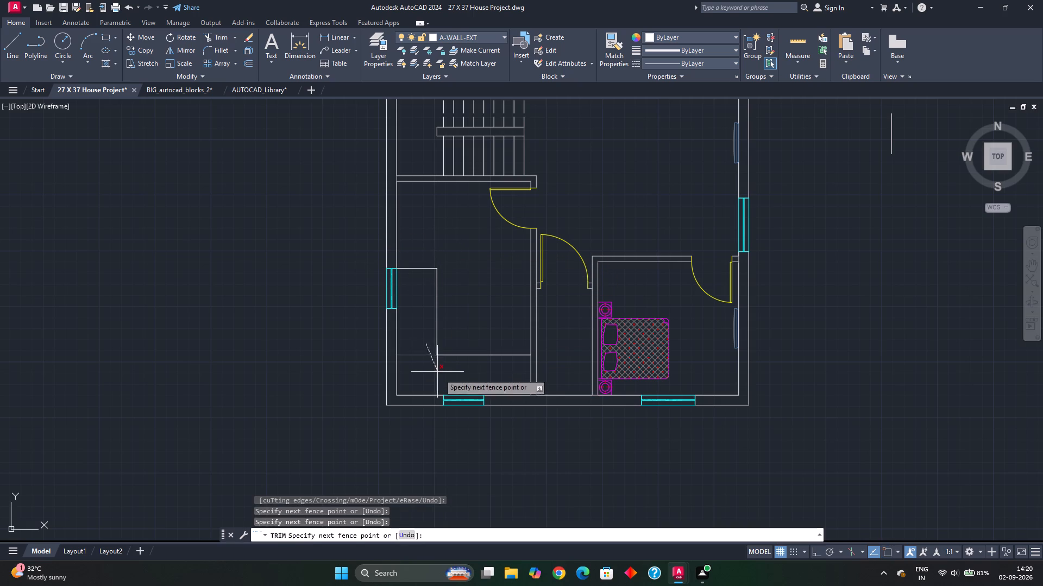
{"action": "left_click", "coordinate": [448, 381]}
{"action": "key", "text": "Escape"}
{"action": "key", "text": "Escape"}
Assign the three counter outline lines in the southwest room to the A-FURN layer.
{"action": "left_click", "coordinate": [469, 379]}
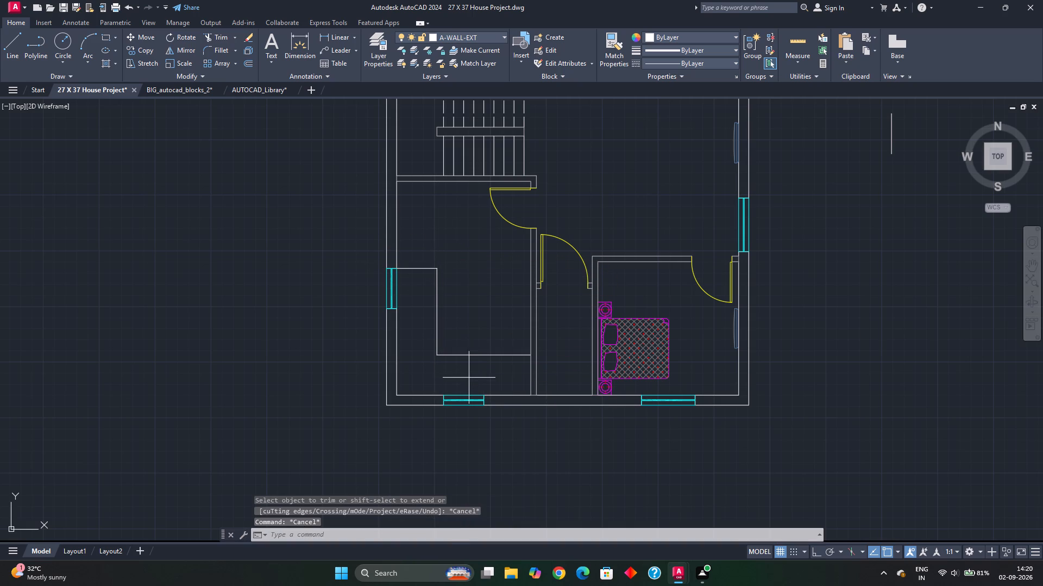
{"action": "left_click", "coordinate": [451, 346]}
{"action": "left_click_drag", "start_coordinate": [448, 308], "coordinate": [427, 312]}
{"action": "left_click_drag", "start_coordinate": [417, 285], "coordinate": [417, 274]}
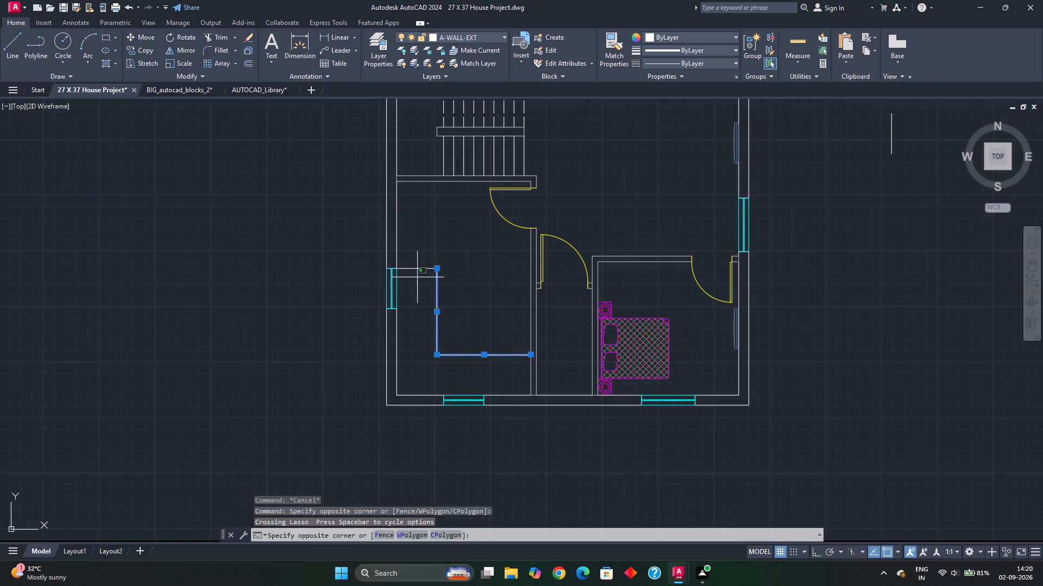
{"action": "left_click_drag", "start_coordinate": [417, 274], "coordinate": [418, 273]}
{"action": "left_click", "coordinate": [419, 255]}
{"action": "left_click_drag", "start_coordinate": [419, 255], "coordinate": [416, 273]}
{"action": "left_click_drag", "start_coordinate": [416, 257], "coordinate": [416, 263]}
{"action": "left_click", "coordinate": [413, 294]}
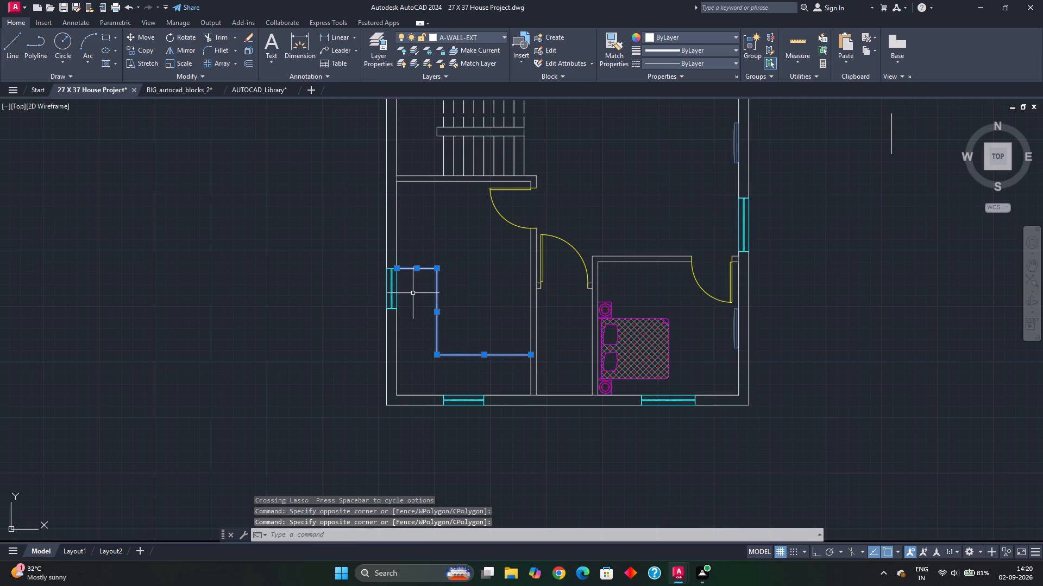
{"action": "left_click", "coordinate": [481, 33]}
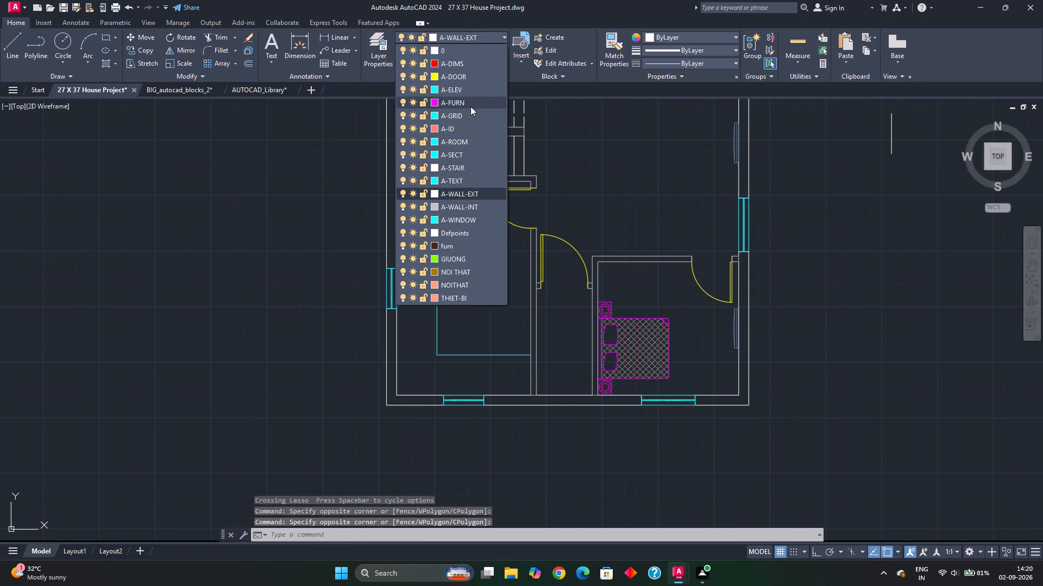
{"action": "left_click", "coordinate": [470, 106]}
{"action": "key", "text": "Escape"}
{"action": "middle_click_drag", "start_coordinate": [483, 364], "coordinate": [477, 335]}
{"action": "scroll", "coordinate": [469, 356], "scroll_direction": "up", "scroll_amount": 1}
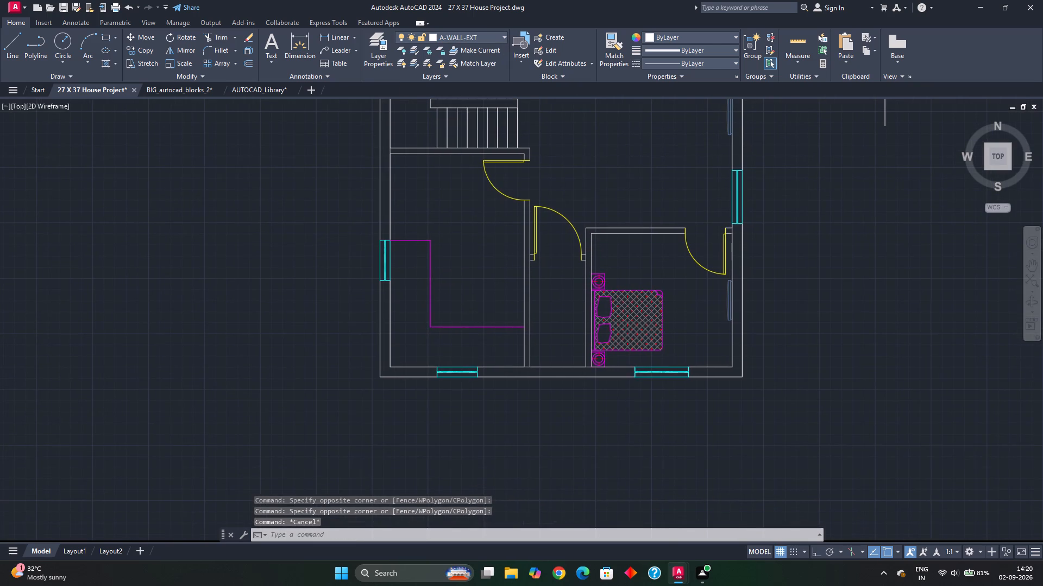
Look through the sink blocks in the AUTOCAD_Library drawing for one that suits the L-shaped kitchen counter.
{"action": "middle_click", "coordinate": [469, 356]}
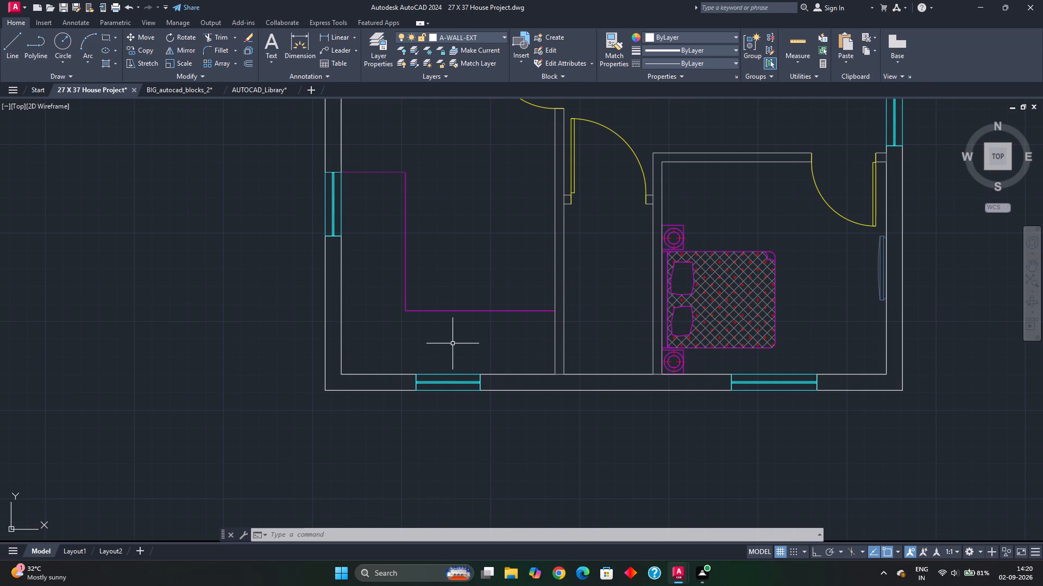
{"action": "left_click", "coordinate": [263, 89]}
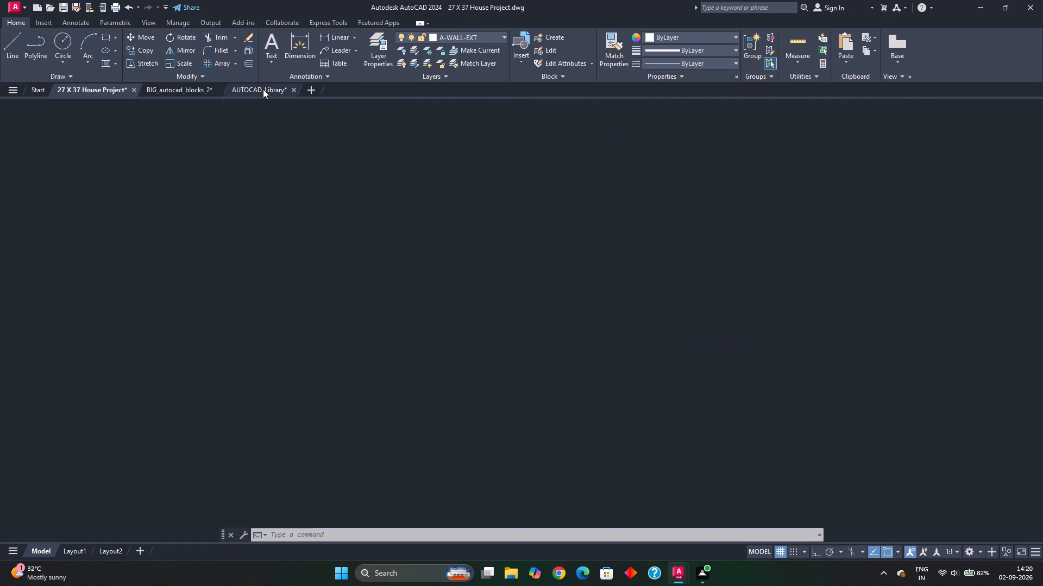
{"action": "scroll", "coordinate": [273, 284], "scroll_direction": "up", "scroll_amount": 2}
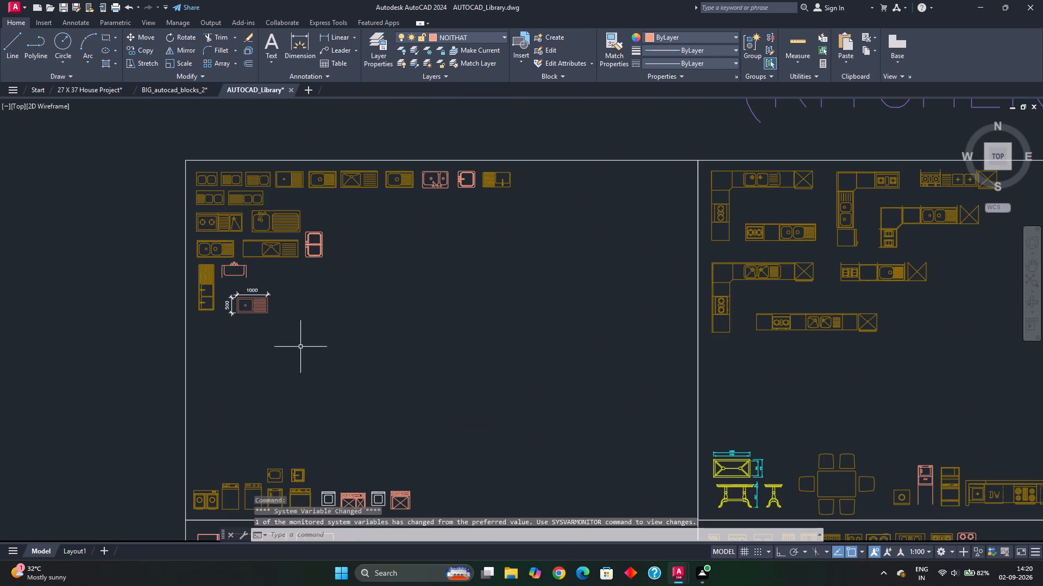
{"action": "middle_click_drag", "start_coordinate": [352, 360], "coordinate": [351, 355]}
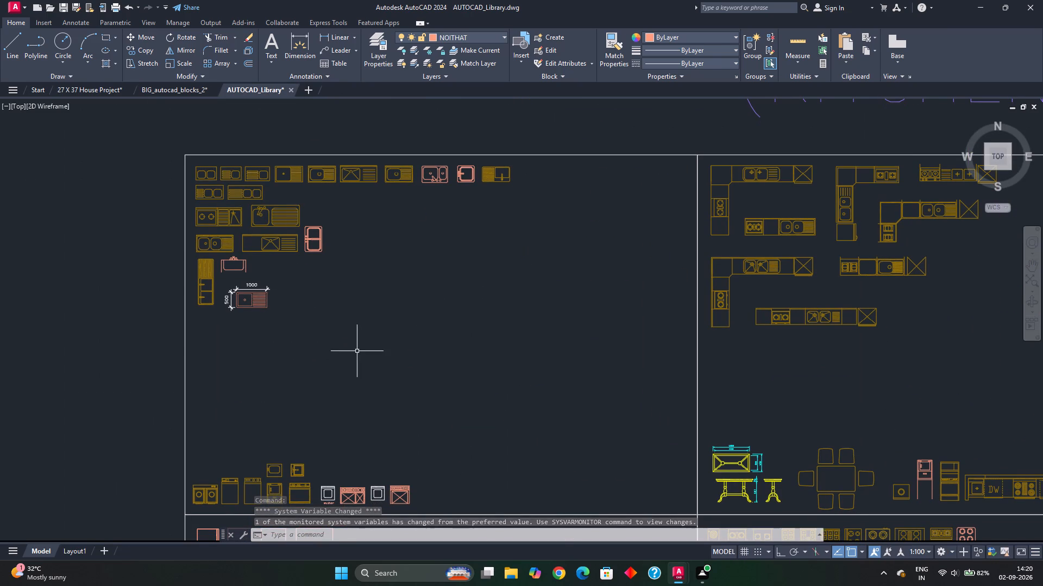
{"action": "scroll", "coordinate": [421, 205], "scroll_direction": "up", "scroll_amount": 2}
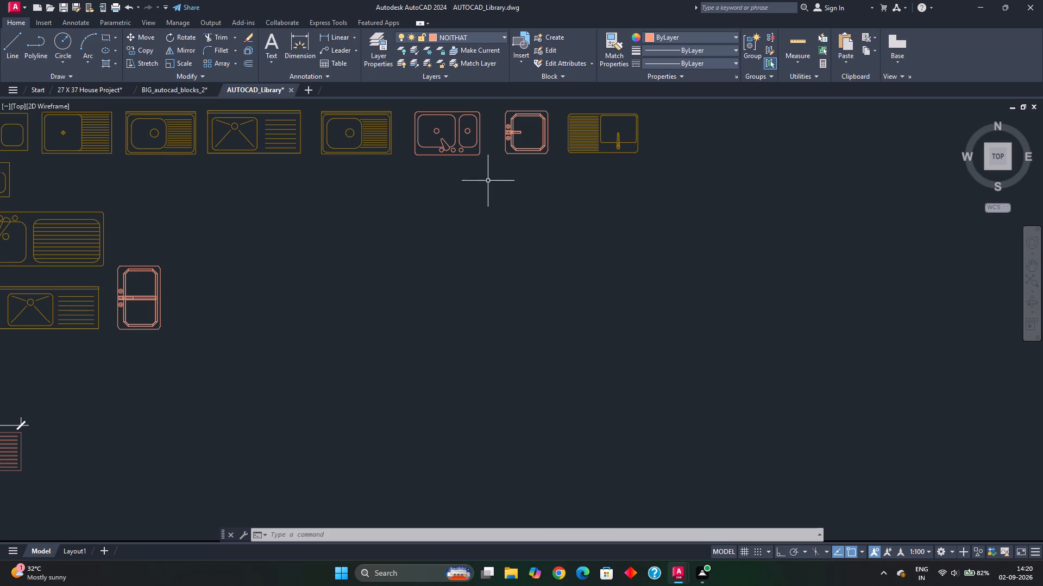
{"action": "middle_click_drag", "start_coordinate": [487, 183], "coordinate": [458, 252]}
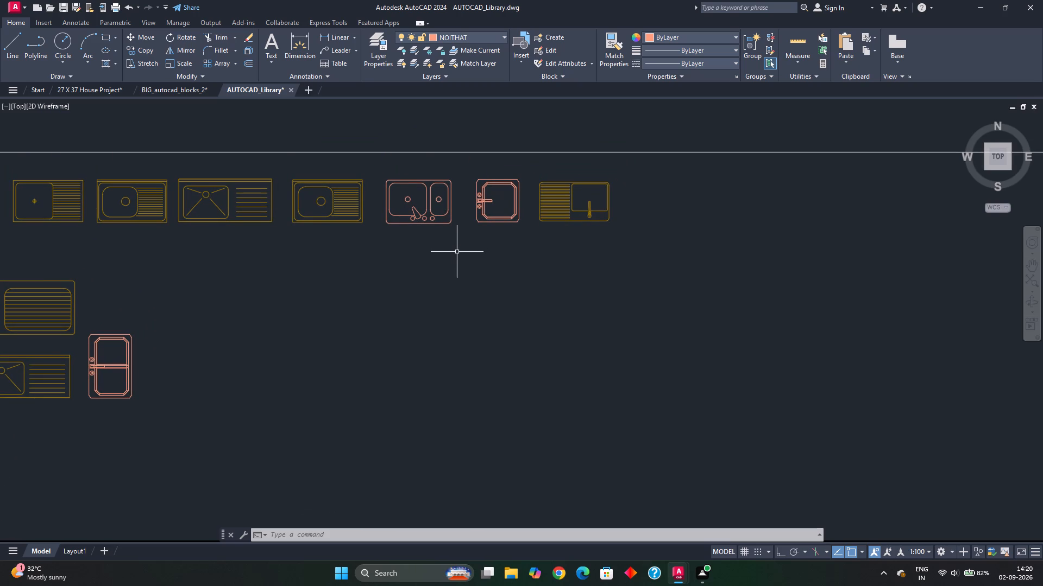
{"action": "scroll", "coordinate": [323, 326], "scroll_direction": "down", "scroll_amount": 1}
{"action": "middle_click_drag", "start_coordinate": [347, 332], "coordinate": [401, 303]}
{"action": "scroll", "coordinate": [282, 314], "scroll_direction": "up", "scroll_amount": 1}
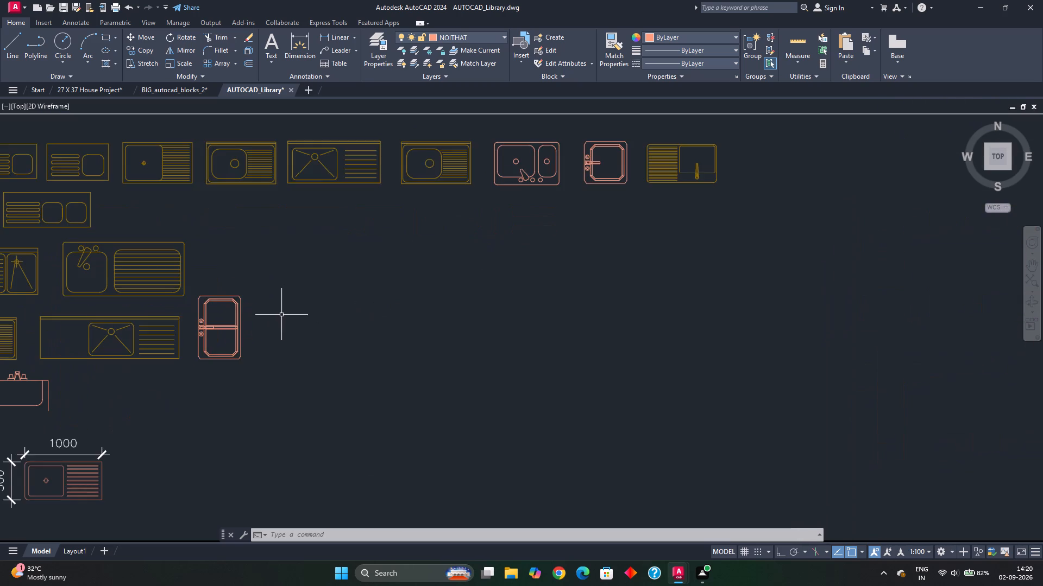
{"action": "middle_click_drag", "start_coordinate": [281, 318], "coordinate": [382, 297]}
{"action": "scroll", "coordinate": [337, 317], "scroll_direction": "up", "scroll_amount": 2}
{"action": "scroll", "coordinate": [310, 329], "scroll_direction": "down", "scroll_amount": 2}
{"action": "middle_click_drag", "start_coordinate": [310, 331], "coordinate": [366, 304]}
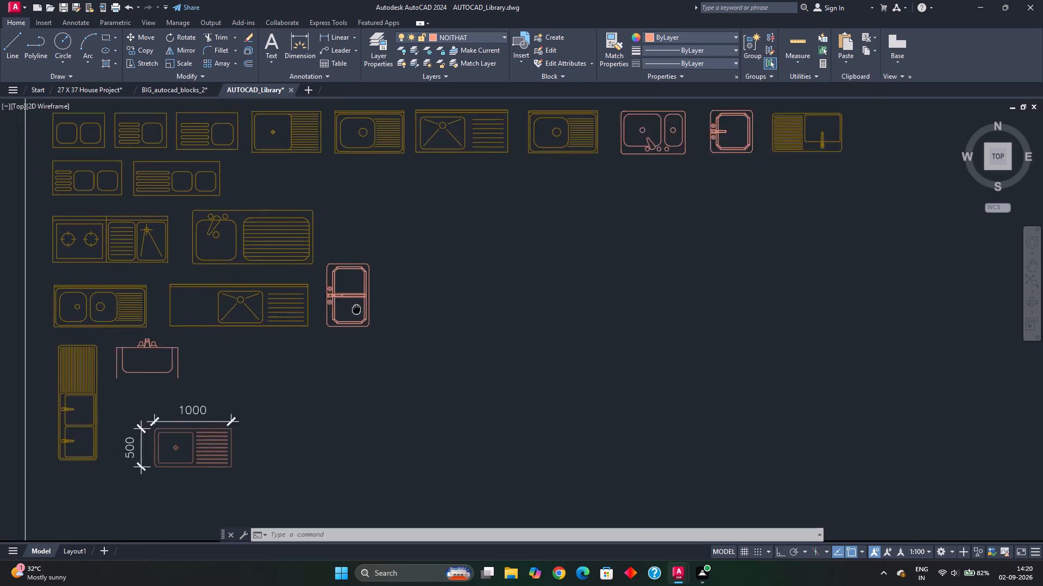
{"action": "middle_click_drag", "start_coordinate": [366, 304], "coordinate": [477, 225]}
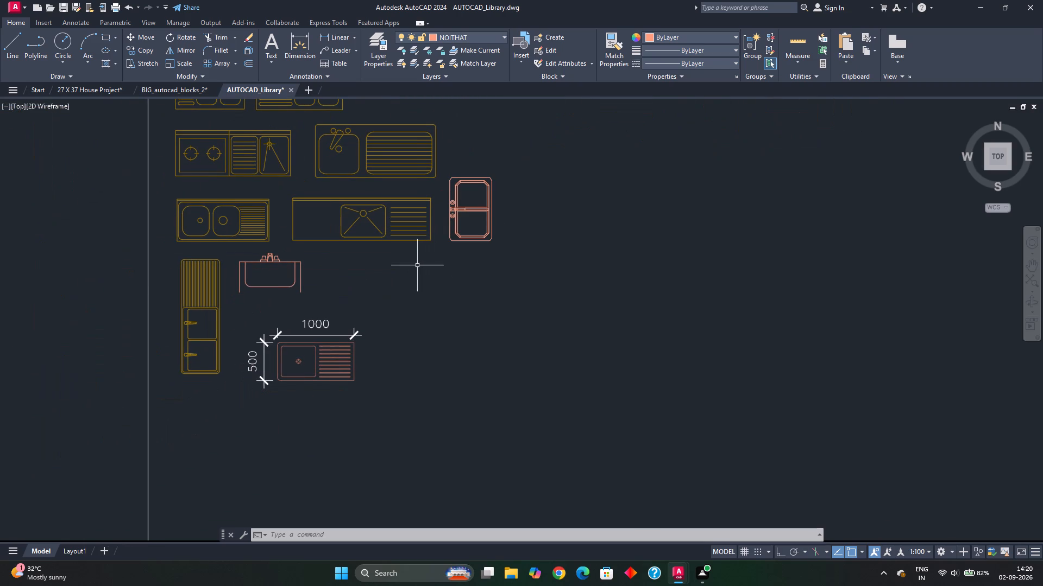
{"action": "middle_click_drag", "start_coordinate": [417, 267], "coordinate": [410, 334]}
{"action": "scroll", "coordinate": [516, 267], "scroll_direction": "down", "scroll_amount": 1}
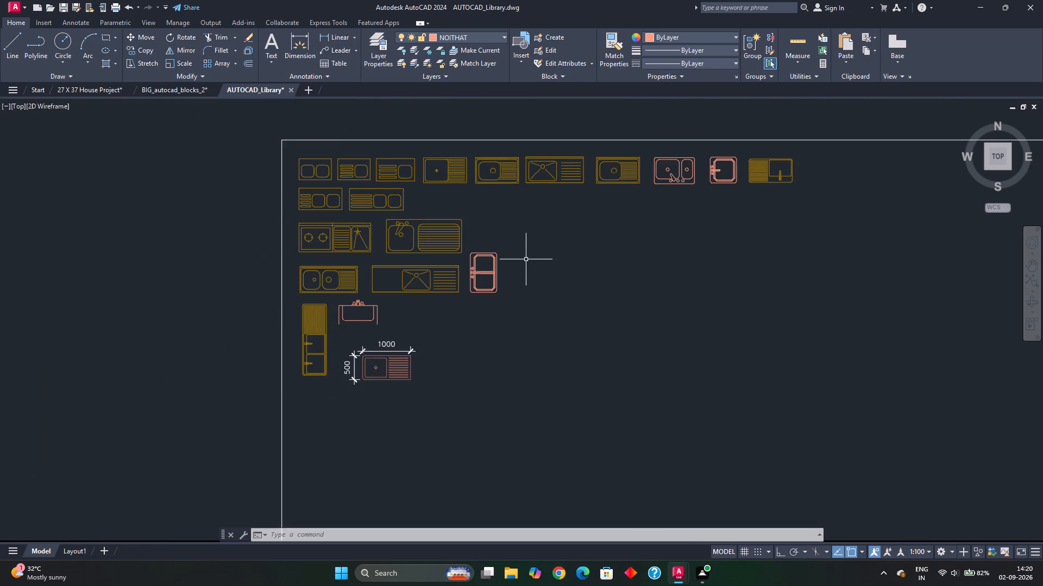
{"action": "middle_click_drag", "start_coordinate": [525, 262], "coordinate": [392, 326]}
{"action": "middle_click_drag", "start_coordinate": [578, 257], "coordinate": [433, 278]}
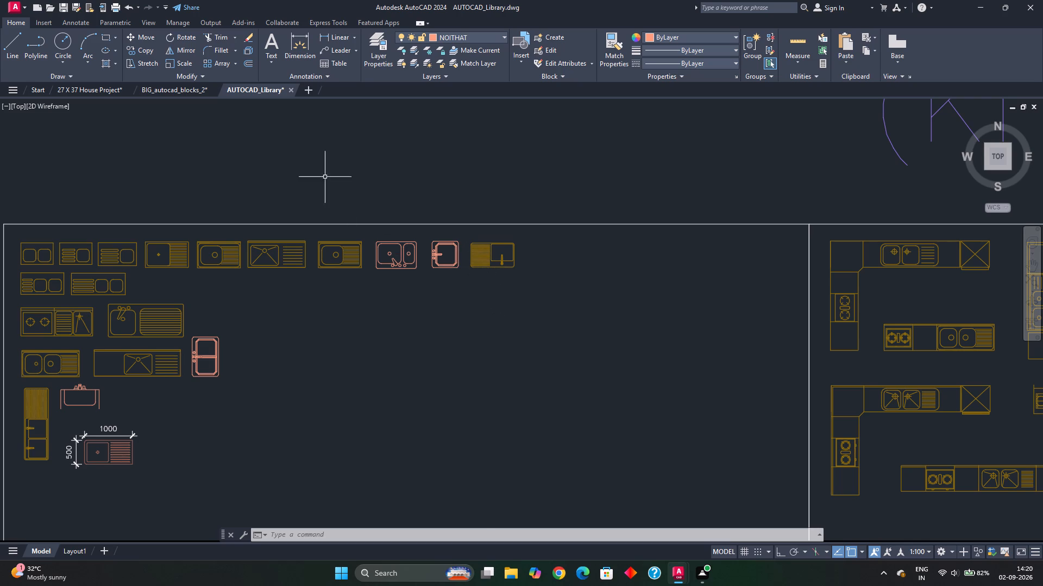
Look through the kitchen section and neighbouring block groups of the BIG_autocad_blocks_2 drawing for a sink.
{"action": "left_click", "coordinate": [195, 91]}
{"action": "scroll", "coordinate": [323, 339], "scroll_direction": "down", "scroll_amount": 1}
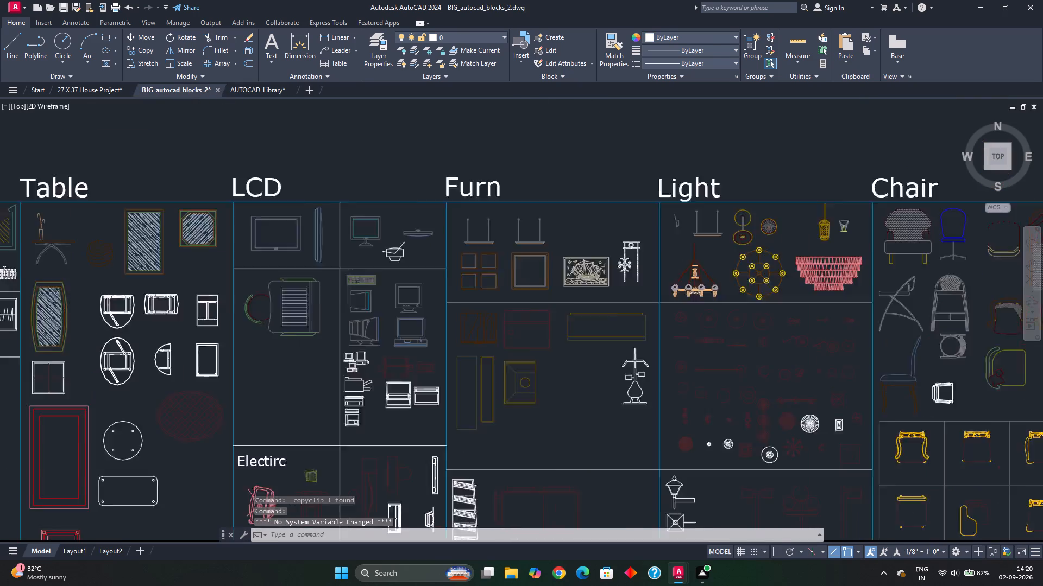
{"action": "scroll", "coordinate": [323, 341], "scroll_direction": "down", "scroll_amount": 3}
{"action": "middle_click_drag", "start_coordinate": [229, 356], "coordinate": [403, 307]}
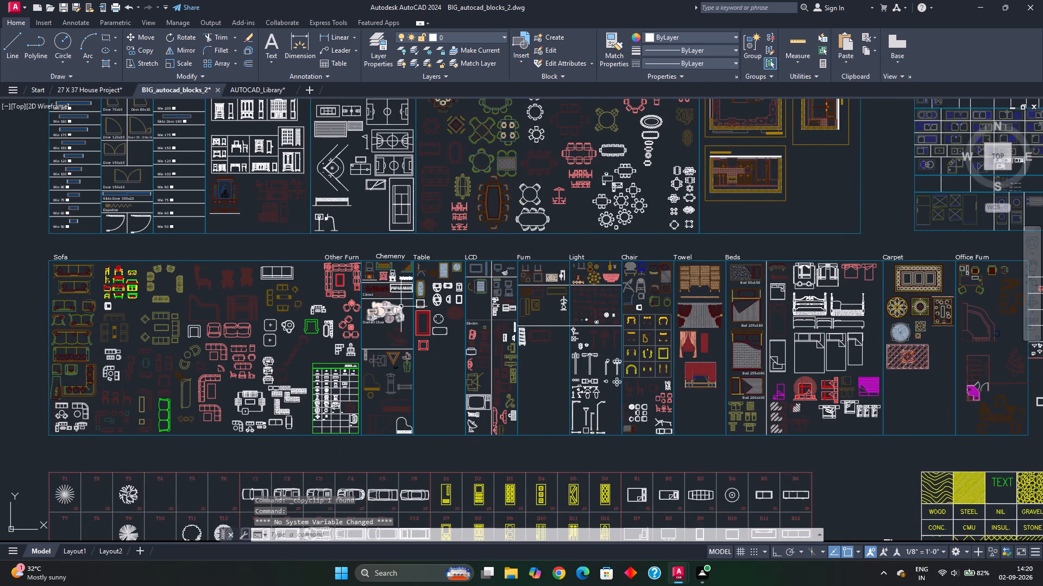
{"action": "scroll", "coordinate": [400, 307], "scroll_direction": "down", "scroll_amount": 1}
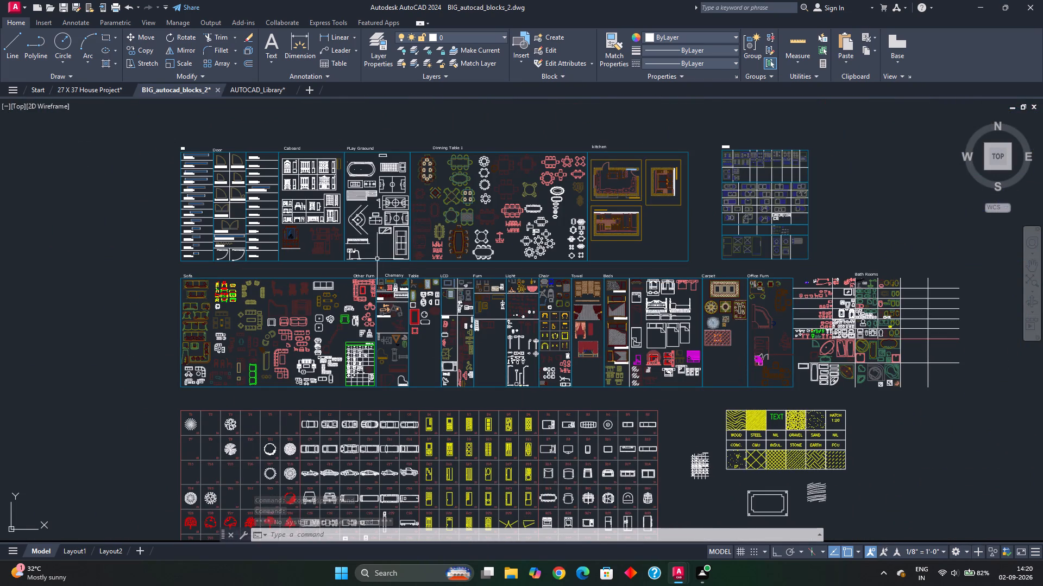
{"action": "scroll", "coordinate": [594, 207], "scroll_direction": "up", "scroll_amount": 1}
{"action": "middle_click_drag", "start_coordinate": [593, 208], "coordinate": [582, 222]}
{"action": "scroll", "coordinate": [581, 222], "scroll_direction": "up", "scroll_amount": 2}
{"action": "middle_click_drag", "start_coordinate": [581, 222], "coordinate": [374, 282]}
{"action": "scroll", "coordinate": [423, 262], "scroll_direction": "up", "scroll_amount": 1}
{"action": "middle_click_drag", "start_coordinate": [423, 262], "coordinate": [376, 306]}
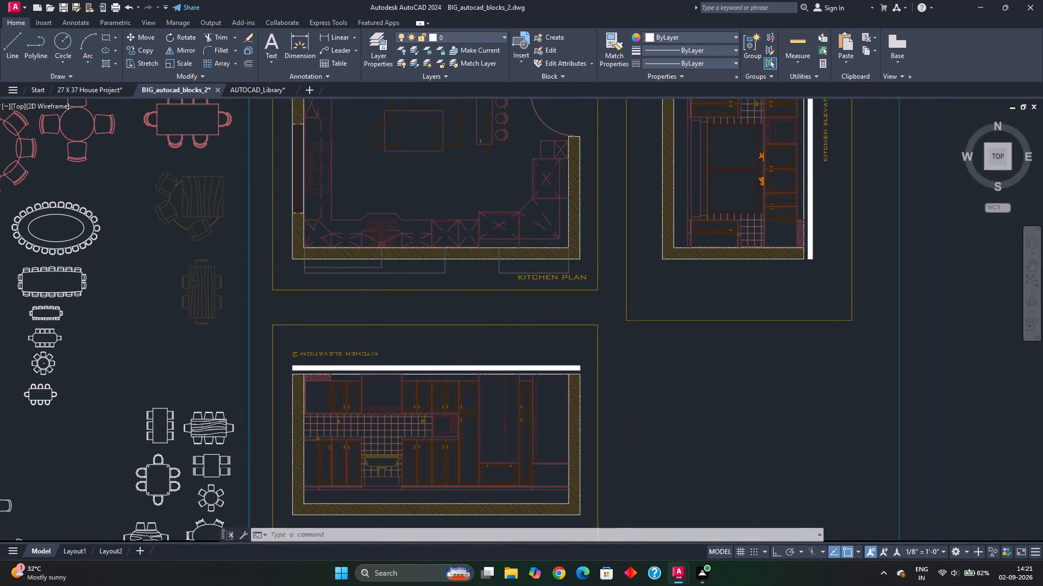
{"action": "middle_click_drag", "start_coordinate": [445, 255], "coordinate": [400, 290]}
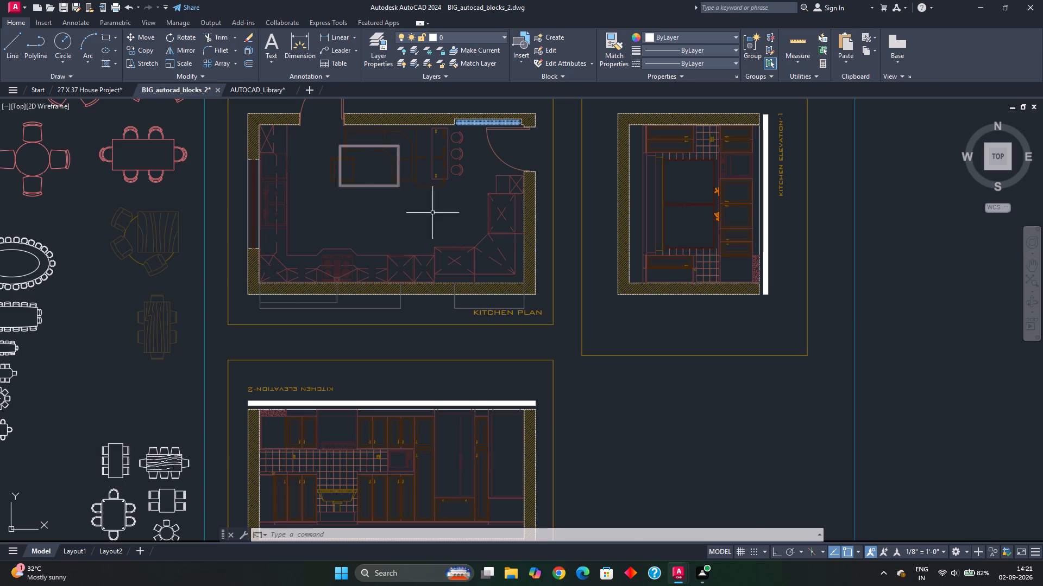
{"action": "scroll", "coordinate": [487, 262], "scroll_direction": "down", "scroll_amount": 2}
{"action": "middle_click_drag", "start_coordinate": [571, 311], "coordinate": [435, 307]}
{"action": "middle_click_drag", "start_coordinate": [607, 319], "coordinate": [476, 189]}
{"action": "middle_click_drag", "start_coordinate": [518, 299], "coordinate": [486, 234]}
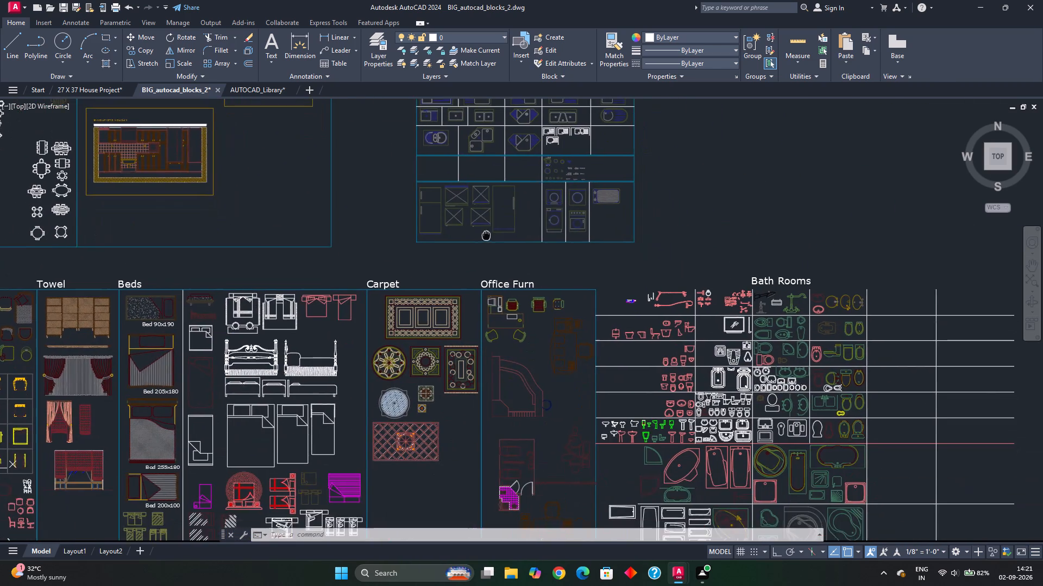
{"action": "middle_click_drag", "start_coordinate": [486, 234], "coordinate": [486, 234]}
Examine the ARCON LIBRARY grid in the blocks drawing, down to its plumbing symbols, for a plan-view kitchen sink.
{"action": "scroll", "coordinate": [481, 274], "scroll_direction": "down", "scroll_amount": 2}
{"action": "middle_click_drag", "start_coordinate": [442, 365], "coordinate": [548, 235]}
{"action": "scroll", "coordinate": [443, 300], "scroll_direction": "up", "scroll_amount": 2}
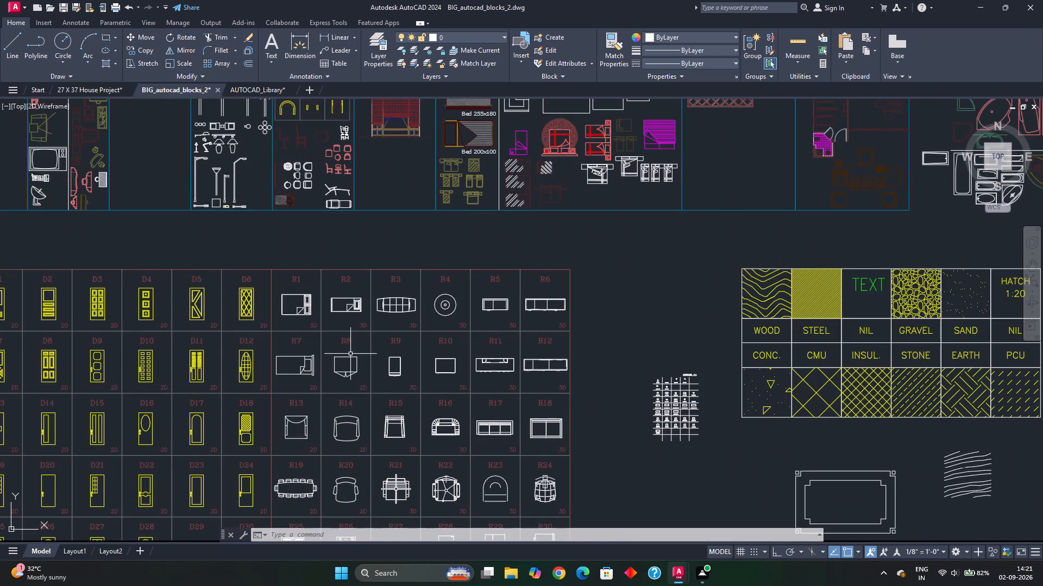
{"action": "middle_click_drag", "start_coordinate": [347, 341], "coordinate": [380, 250]}
{"action": "scroll", "coordinate": [351, 233], "scroll_direction": "up", "scroll_amount": 1}
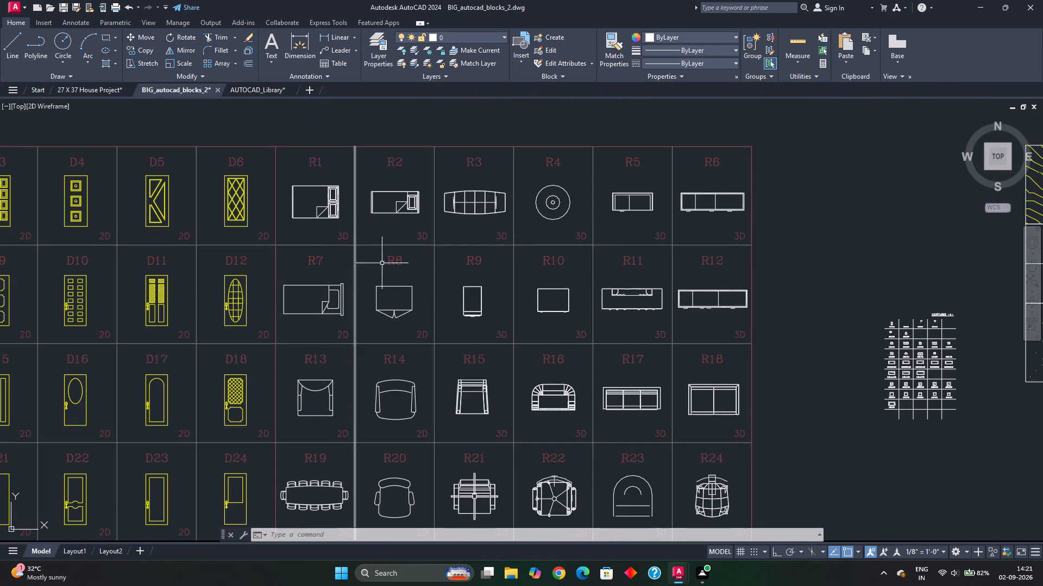
{"action": "scroll", "coordinate": [406, 291], "scroll_direction": "down", "scroll_amount": 2}
{"action": "middle_click_drag", "start_coordinate": [420, 356], "coordinate": [445, 255]}
{"action": "middle_click_drag", "start_coordinate": [378, 341], "coordinate": [466, 270]}
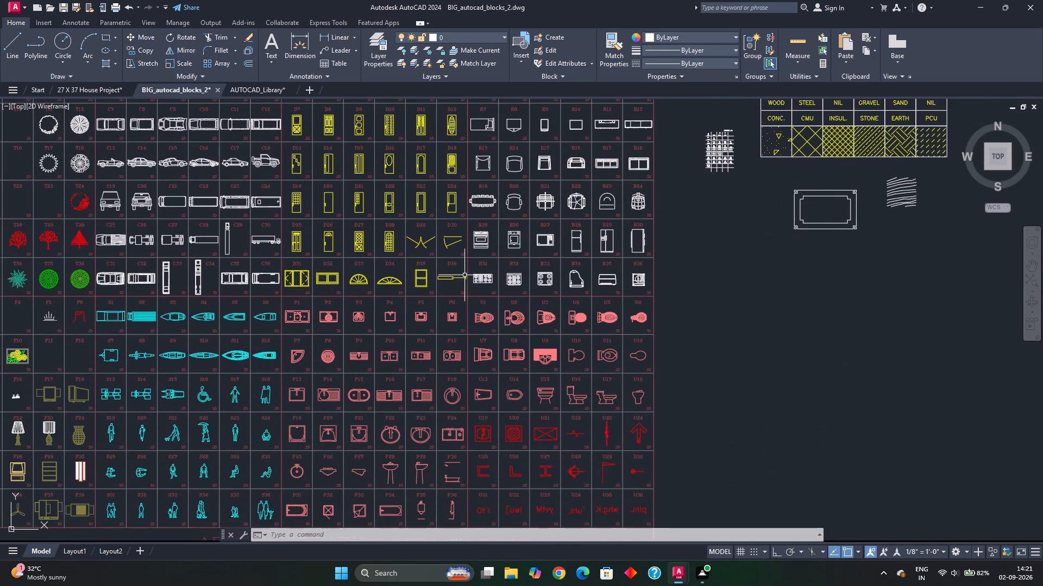
{"action": "middle_click_drag", "start_coordinate": [325, 373], "coordinate": [542, 228]}
{"action": "middle_click_drag", "start_coordinate": [223, 288], "coordinate": [221, 395]}
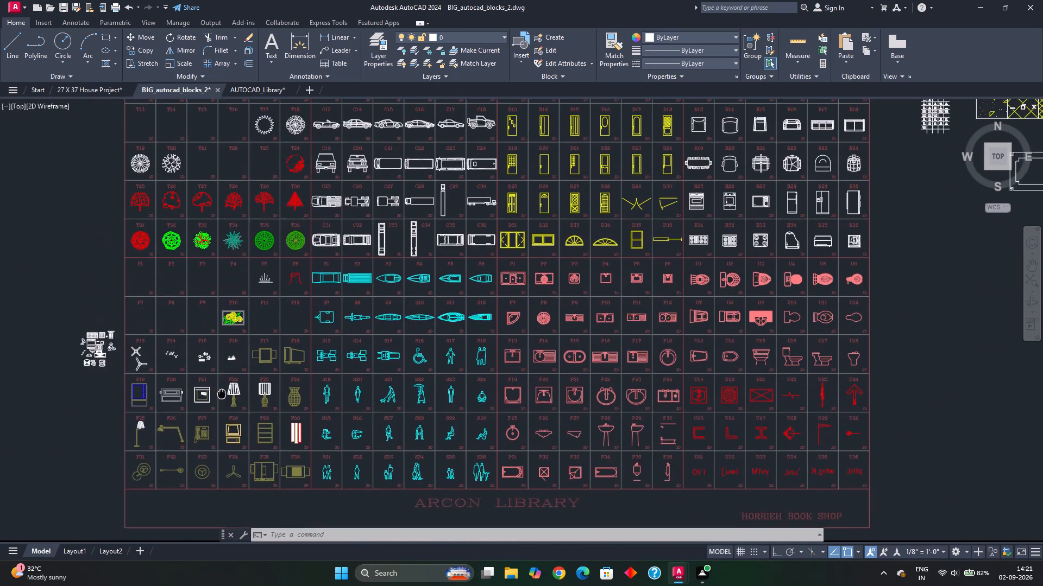
{"action": "middle_click_drag", "start_coordinate": [221, 395], "coordinate": [219, 397]}
{"action": "middle_click_drag", "start_coordinate": [242, 272], "coordinate": [235, 400]}
{"action": "middle_click_drag", "start_coordinate": [542, 351], "coordinate": [353, 74]}
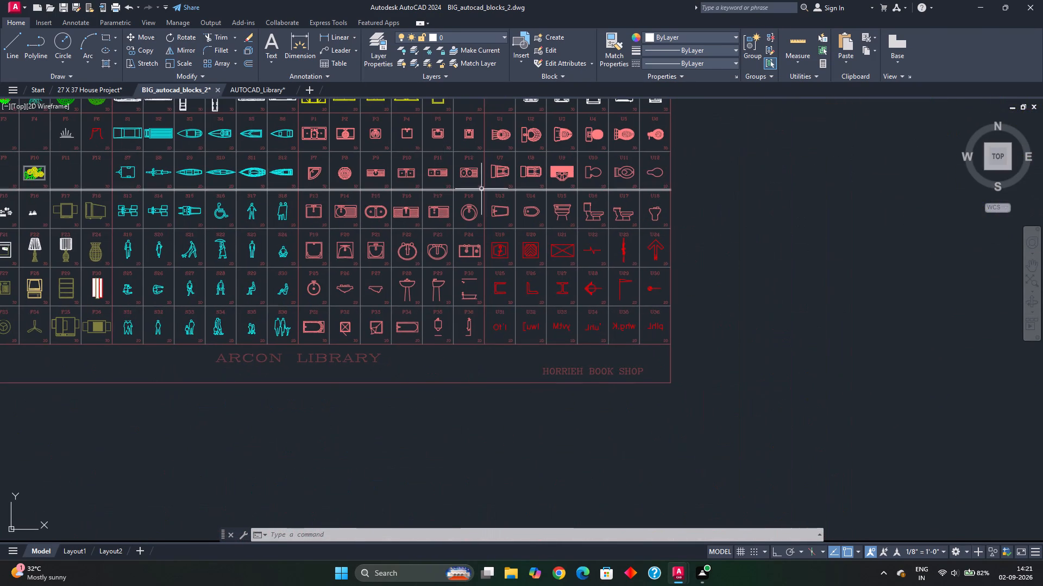
{"action": "middle_click", "coordinate": [412, 175]}
{"action": "middle_click_drag", "start_coordinate": [507, 197], "coordinate": [301, 254]}
{"action": "scroll", "coordinate": [198, 348], "scroll_direction": "up", "scroll_amount": 1}
{"action": "middle_click_drag", "start_coordinate": [197, 345], "coordinate": [316, 318]}
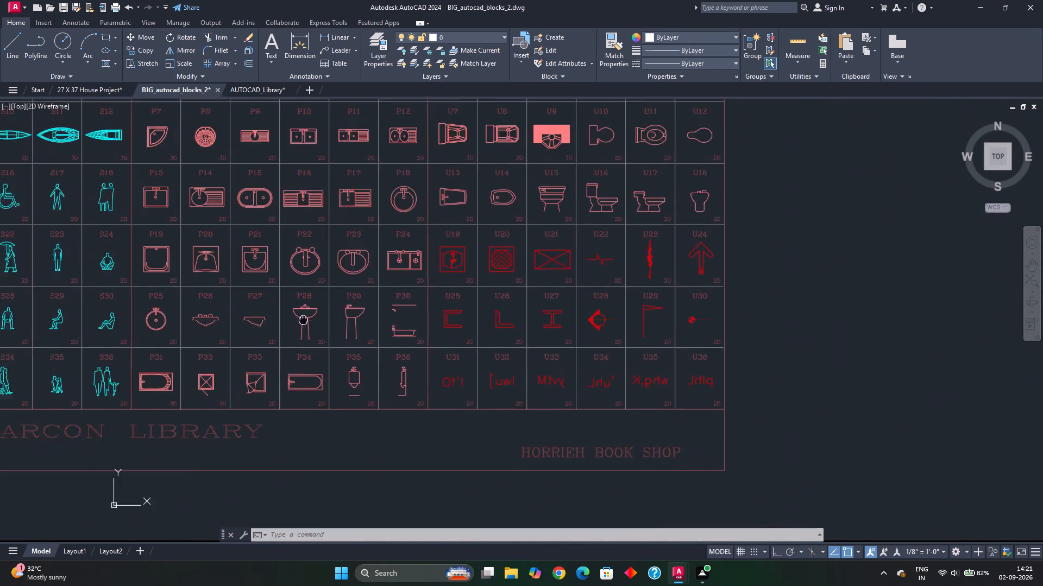
{"action": "middle_click_drag", "start_coordinate": [316, 318], "coordinate": [388, 304]}
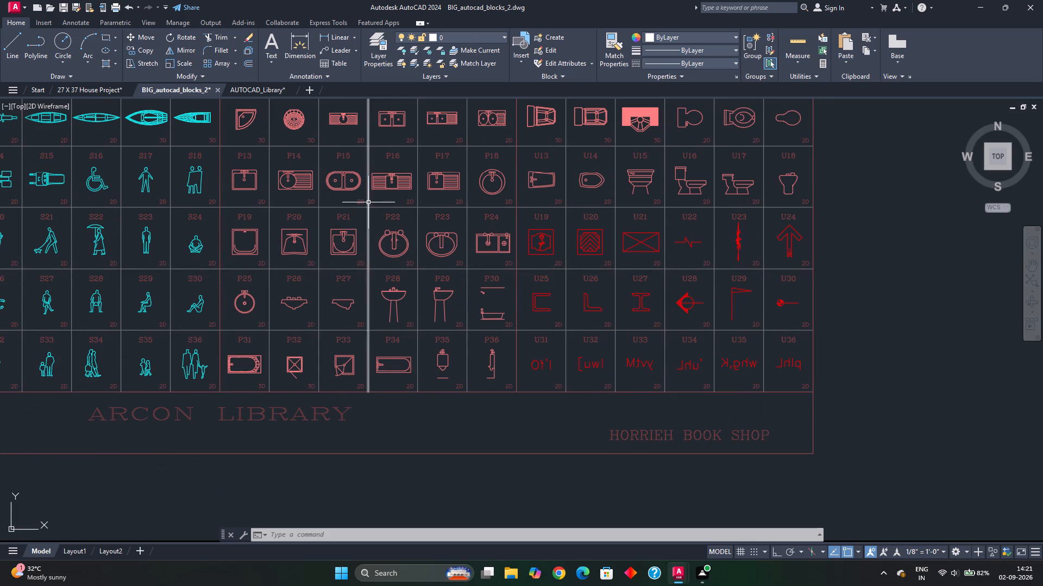
Copy the P10 double-bowl sink from the ARCON LIBRARY grid into the 27 X 37 House Project drawing, west of the southwest room.
{"action": "middle_click_drag", "start_coordinate": [369, 208], "coordinate": [383, 238]}
{"action": "scroll", "coordinate": [330, 226], "scroll_direction": "up", "scroll_amount": 1}
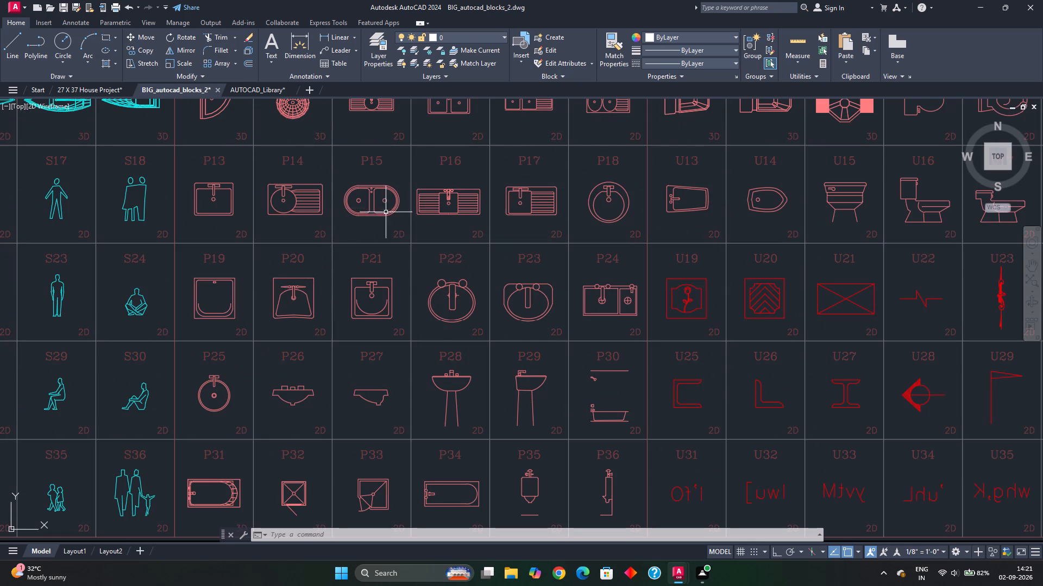
{"action": "middle_click_drag", "start_coordinate": [458, 224], "coordinate": [458, 227]}
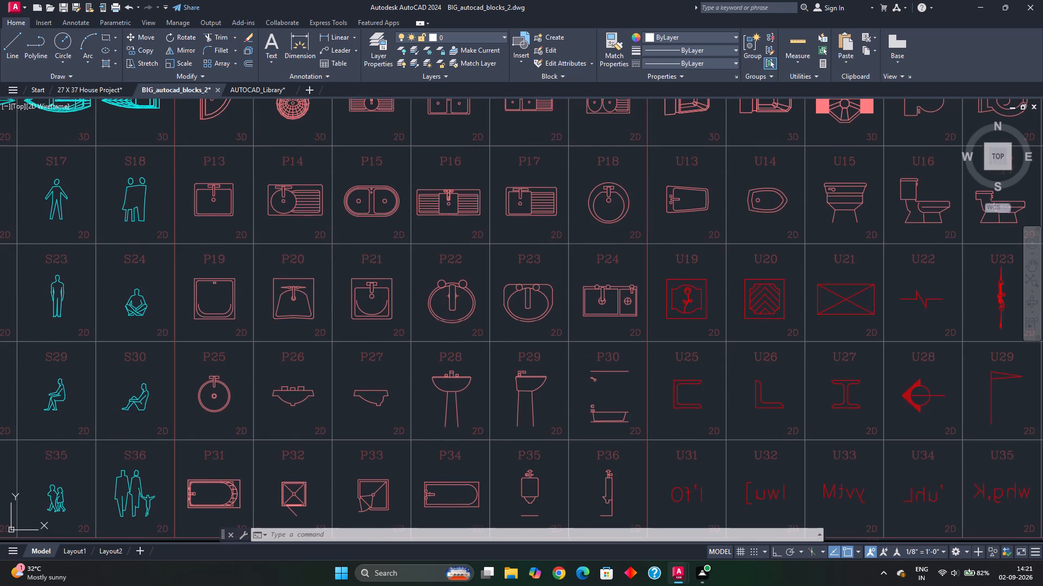
{"action": "middle_click_drag", "start_coordinate": [458, 227], "coordinate": [464, 285]}
{"action": "scroll", "coordinate": [463, 179], "scroll_direction": "up", "scroll_amount": 1}
{"action": "middle_click_drag", "start_coordinate": [457, 201], "coordinate": [456, 204]}
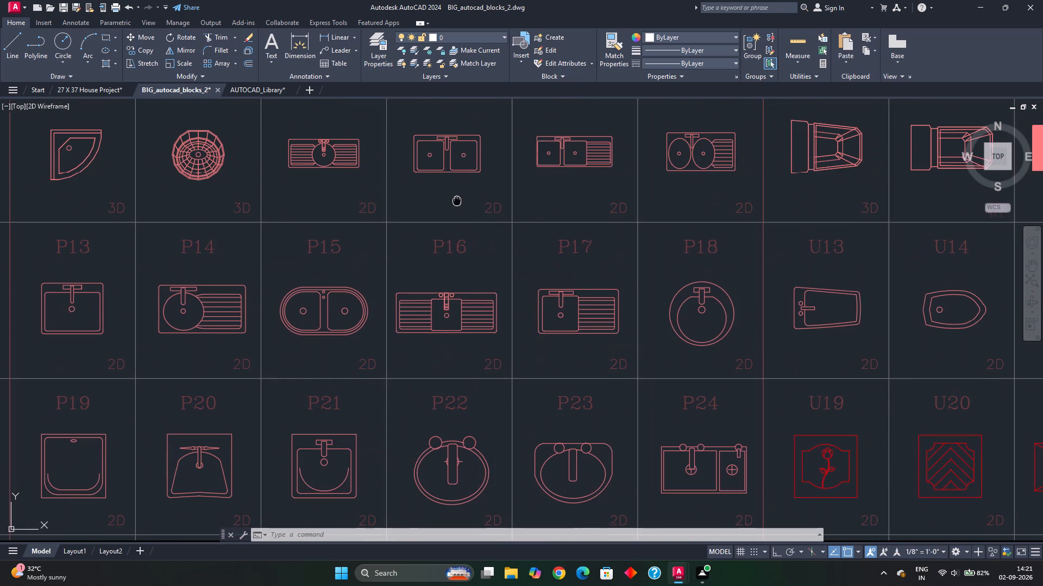
{"action": "middle_click_drag", "start_coordinate": [456, 204], "coordinate": [453, 226]}
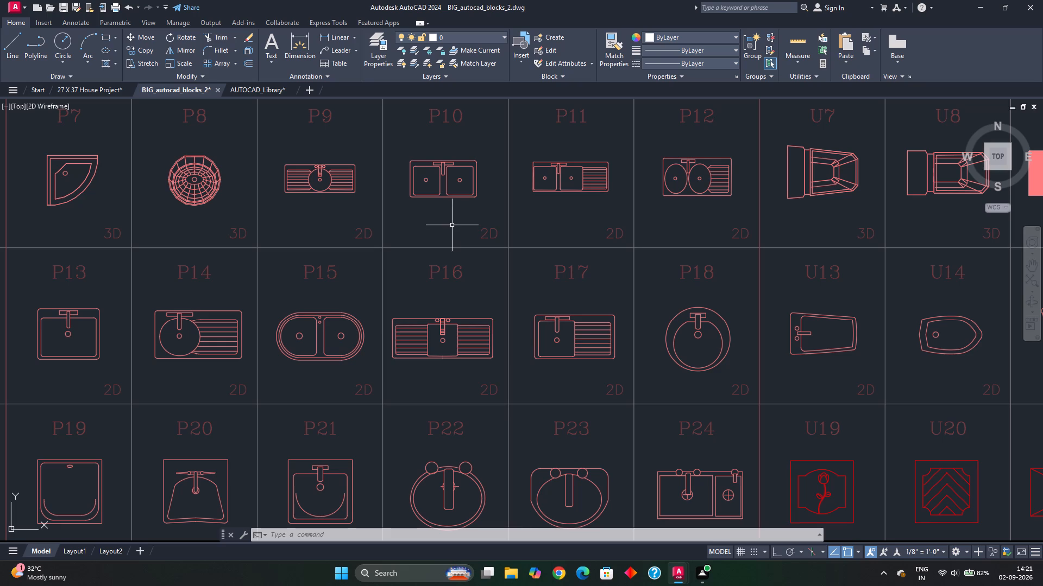
{"action": "middle_click_drag", "start_coordinate": [451, 224], "coordinate": [454, 257]}
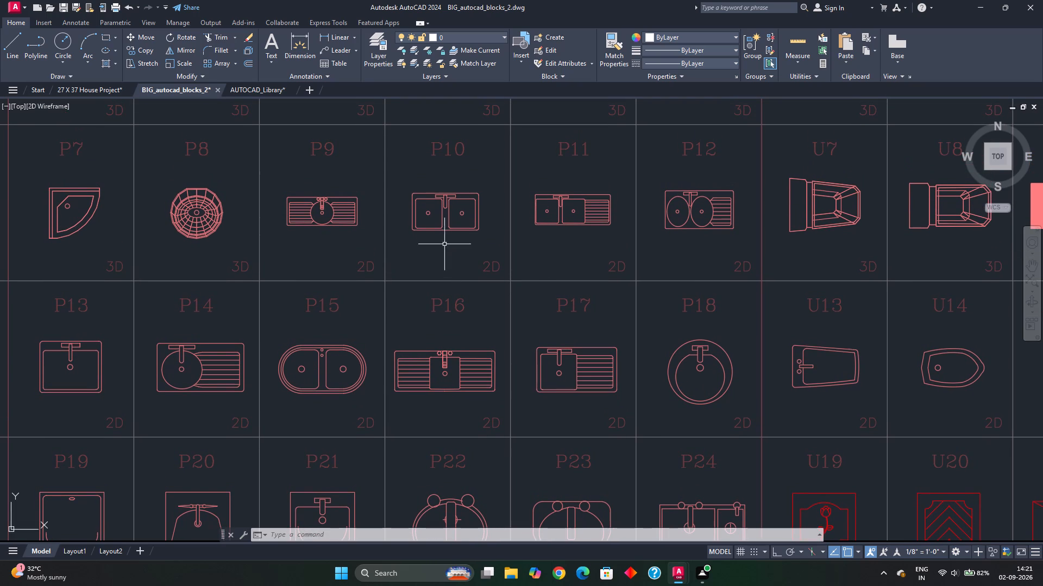
{"action": "left_click", "coordinate": [400, 183]}
{"action": "left_click", "coordinate": [486, 250]}
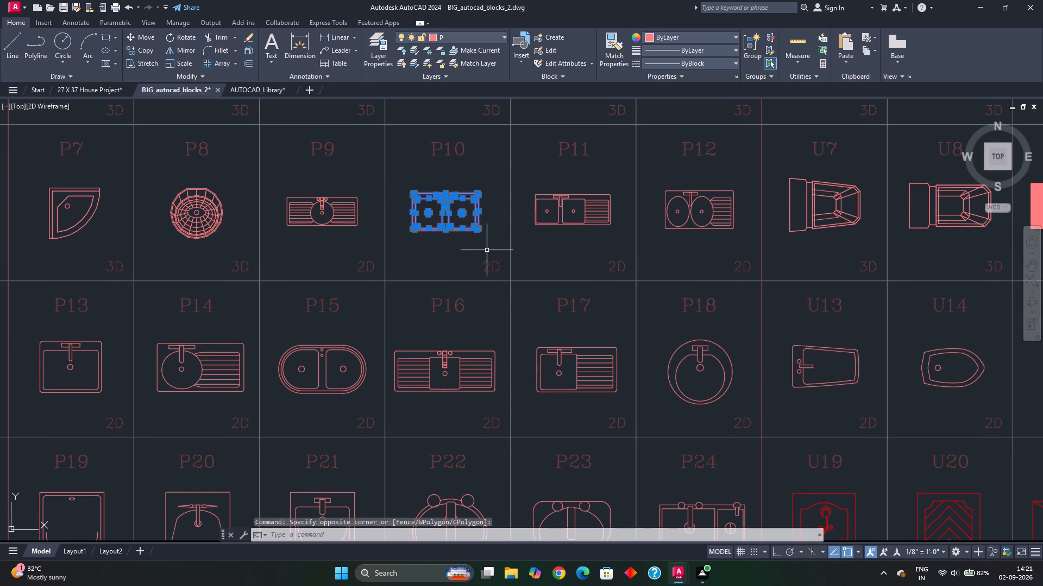
{"action": "key", "text": "ctrl+c"}
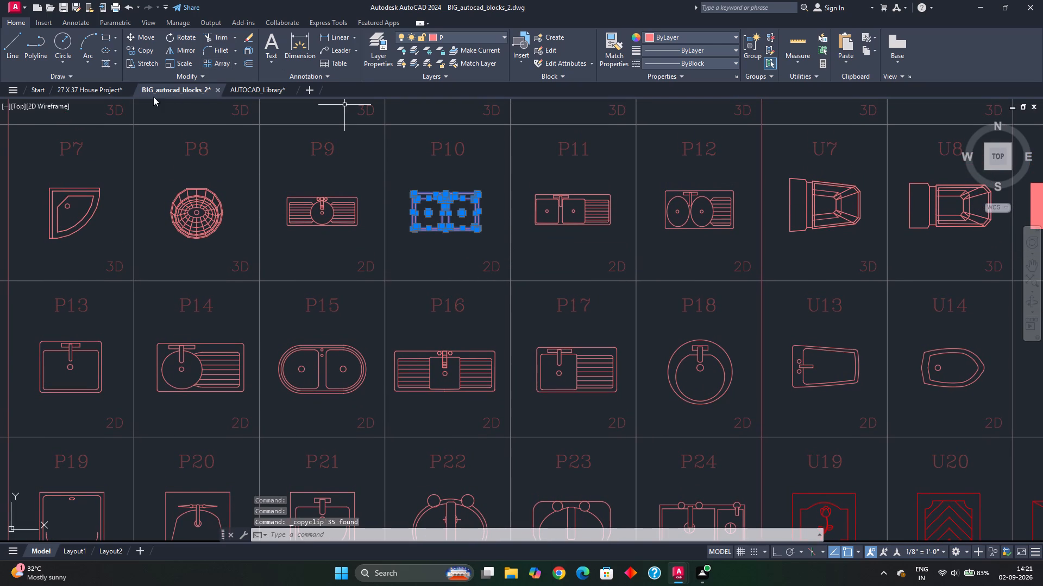
{"action": "left_click", "coordinate": [110, 89]}
{"action": "scroll", "coordinate": [343, 245], "scroll_direction": "down", "scroll_amount": 2}
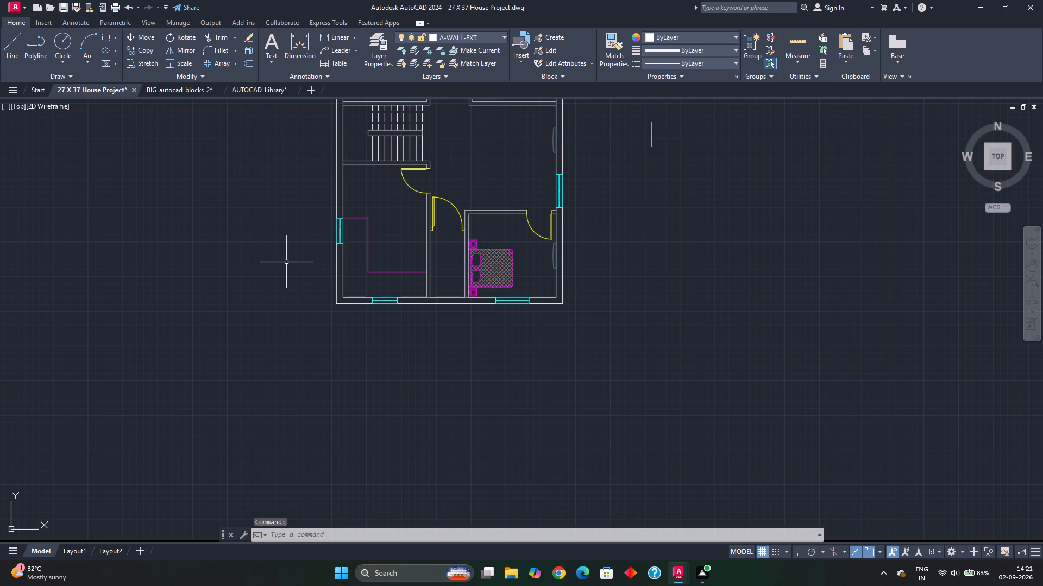
{"action": "key", "text": "ctrl+v"}
{"action": "left_click", "coordinate": [234, 274]}
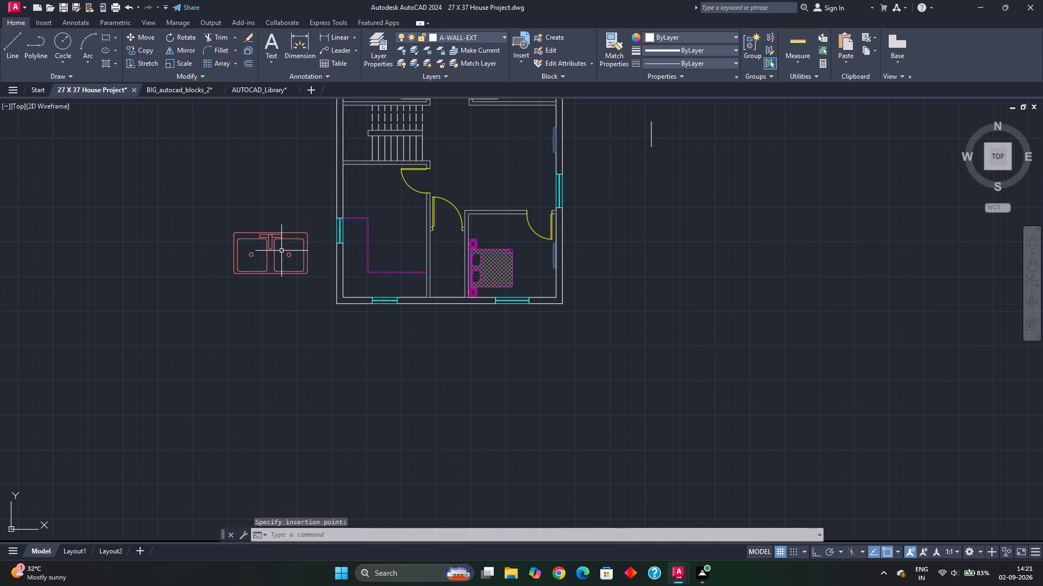
Measure the L-shaped counter in the southwest kitchen with Quick Measure.
{"action": "middle_click_drag", "start_coordinate": [269, 247], "coordinate": [208, 272]}
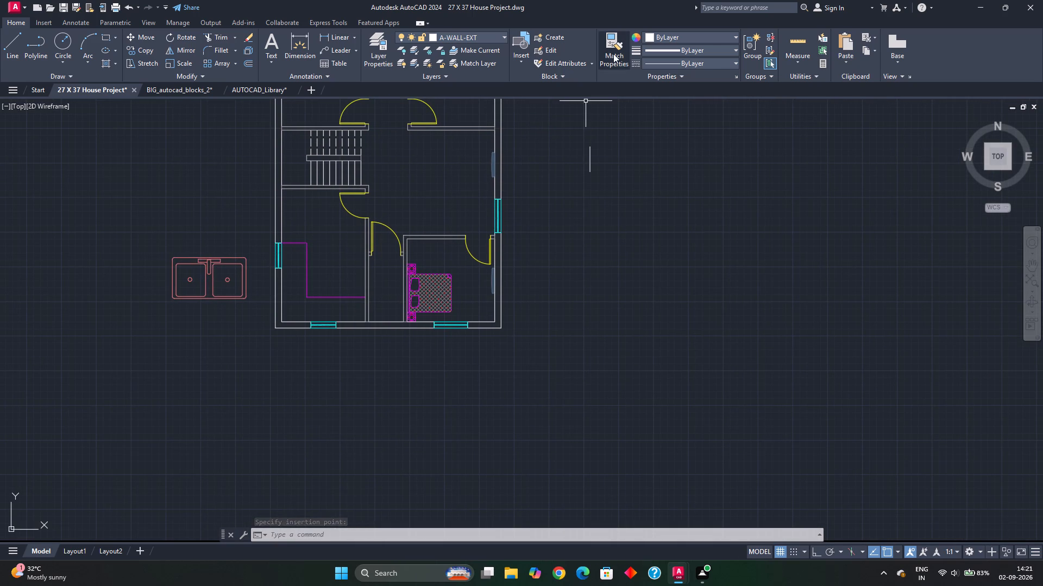
{"action": "left_click", "coordinate": [789, 32]}
{"action": "scroll", "coordinate": [300, 288], "scroll_direction": "up", "scroll_amount": 1}
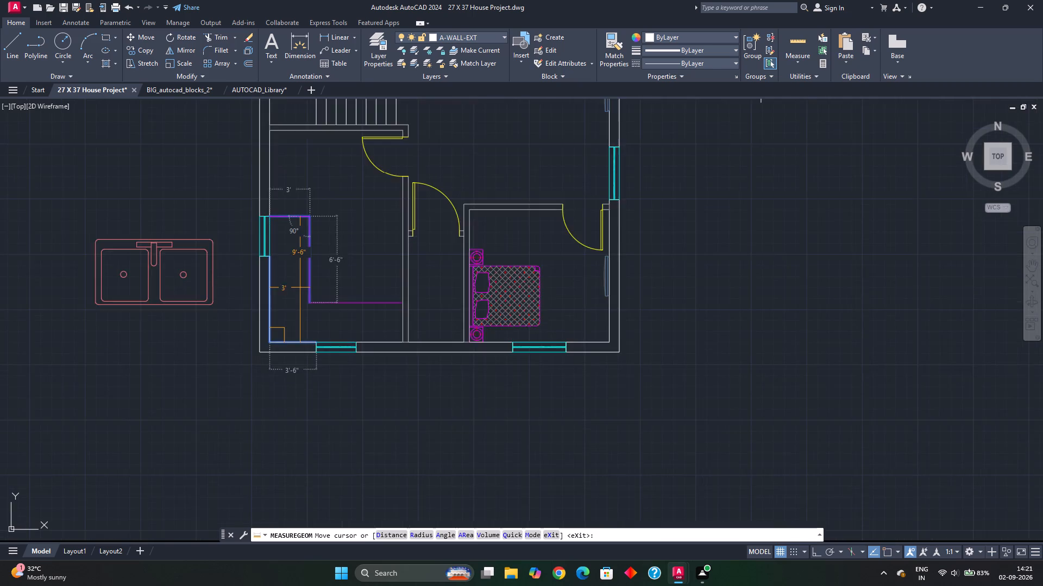
{"action": "scroll", "coordinate": [300, 288], "scroll_direction": "up", "scroll_amount": 2}
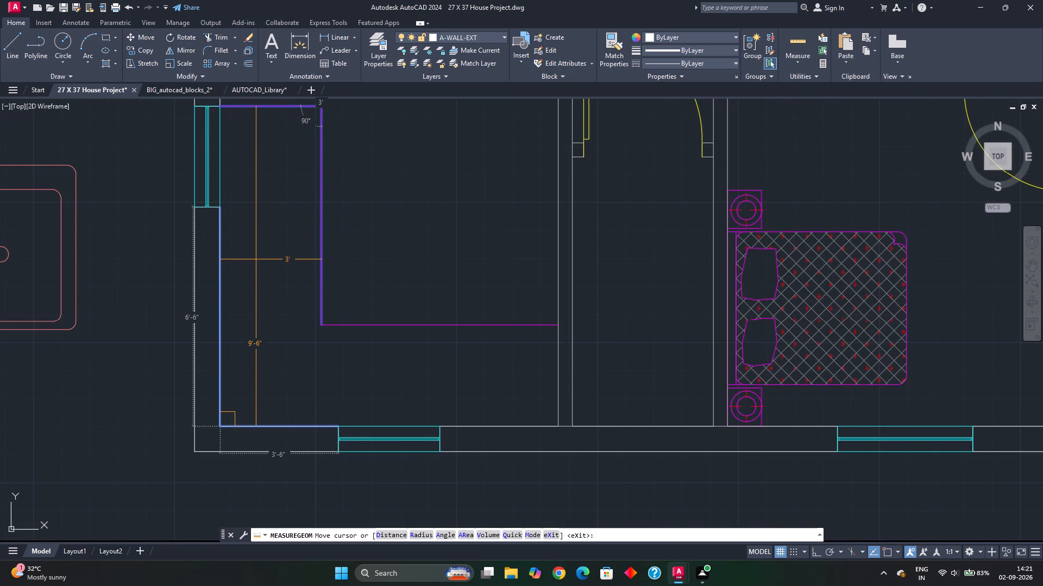
{"action": "key", "text": "Escape"}
{"action": "middle_click_drag", "start_coordinate": [225, 246], "coordinate": [320, 279]}
{"action": "scroll", "coordinate": [319, 278], "scroll_direction": "down", "scroll_amount": 2}
{"action": "middle_click_drag", "start_coordinate": [256, 253], "coordinate": [320, 271]}
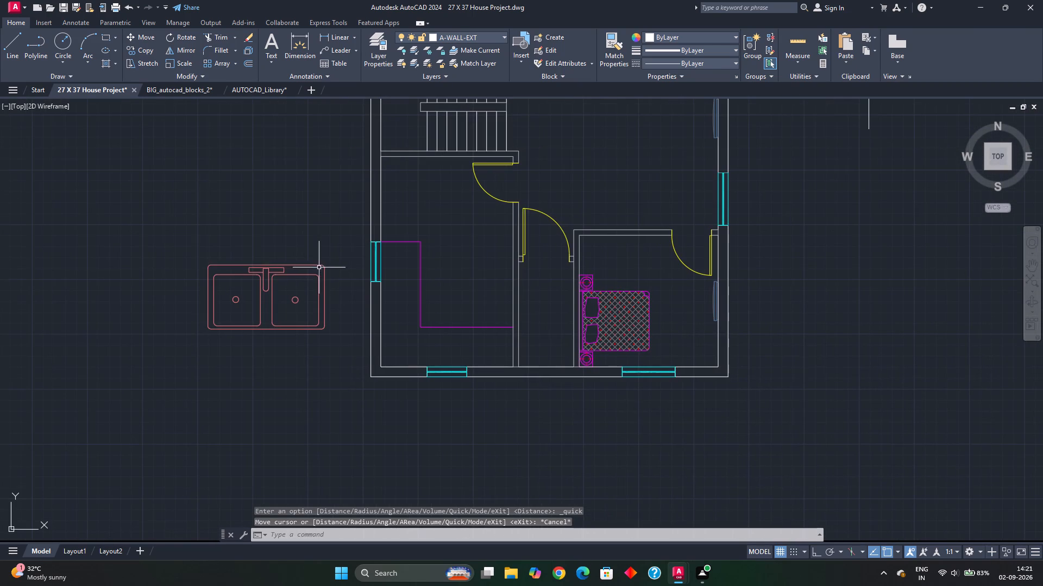
Move all the double-bowl sink's linework to the A-FURN layer.
{"action": "left_click", "coordinate": [183, 243]}
{"action": "left_click", "coordinate": [342, 357]}
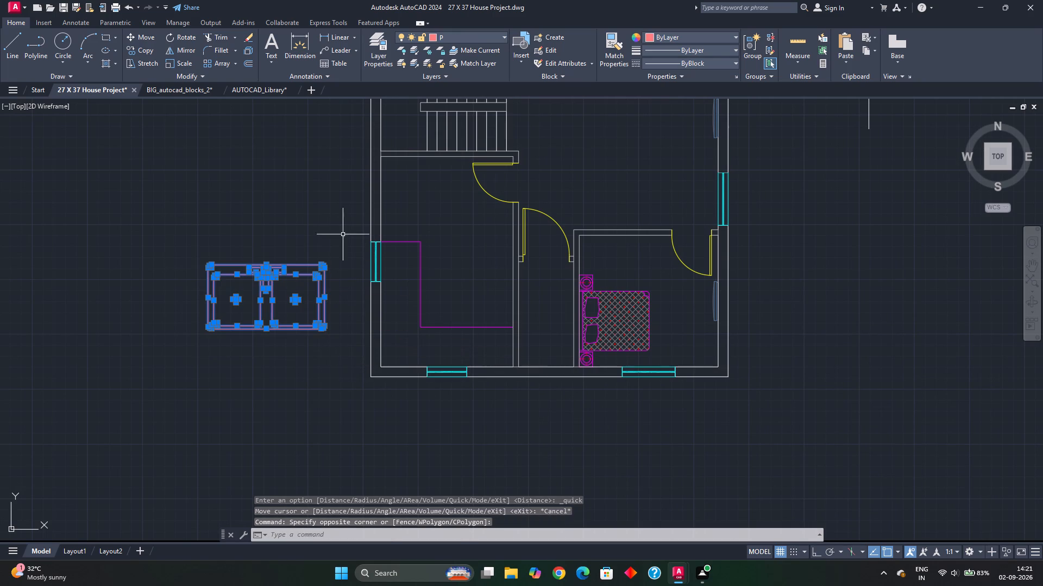
{"action": "key", "text": "Escape"}
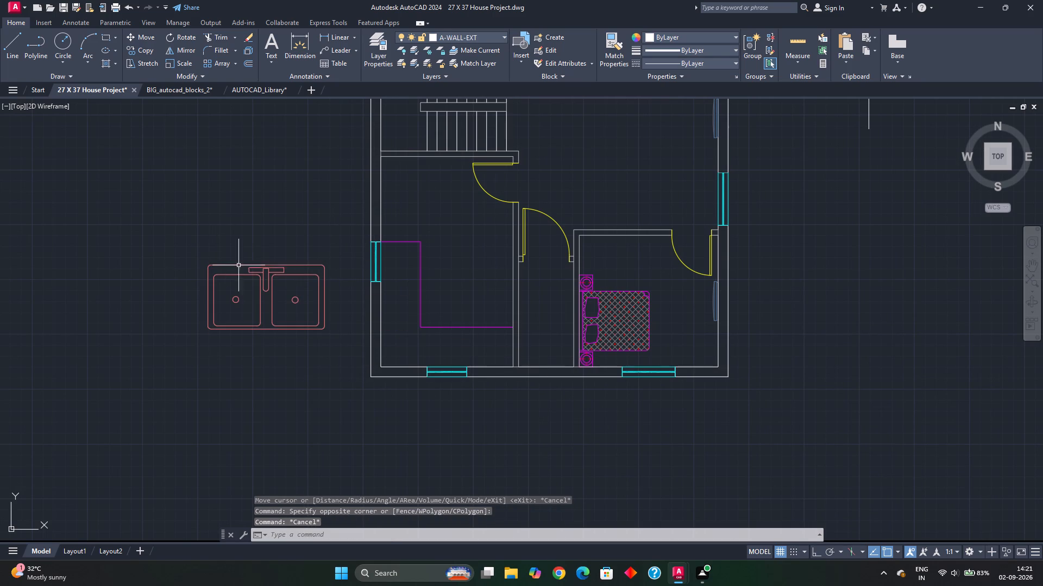
{"action": "double_click", "coordinate": [251, 265]}
{"action": "key", "text": "Escape"}
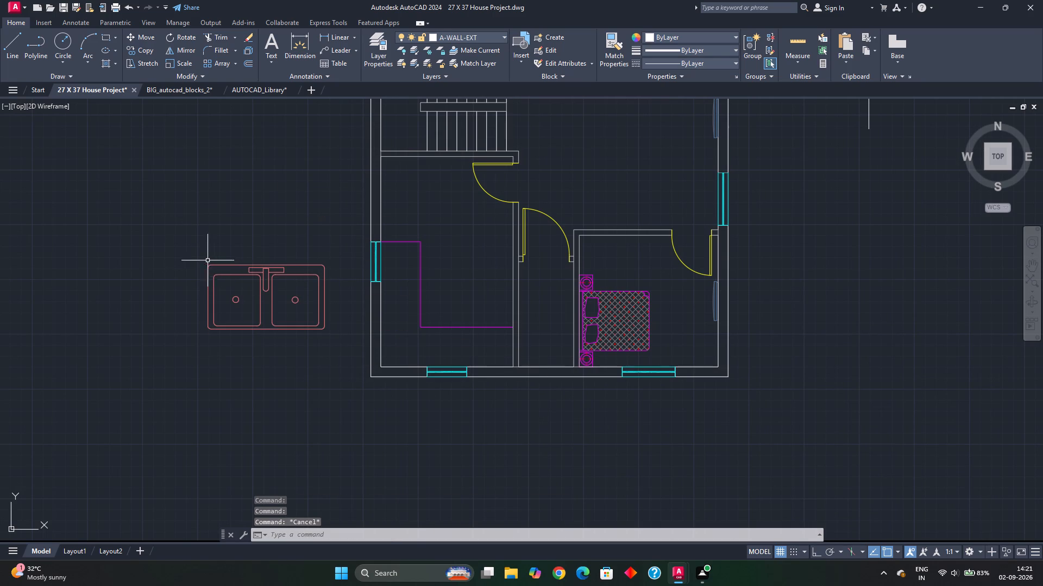
{"action": "left_click", "coordinate": [174, 252]}
{"action": "left_click", "coordinate": [335, 343]}
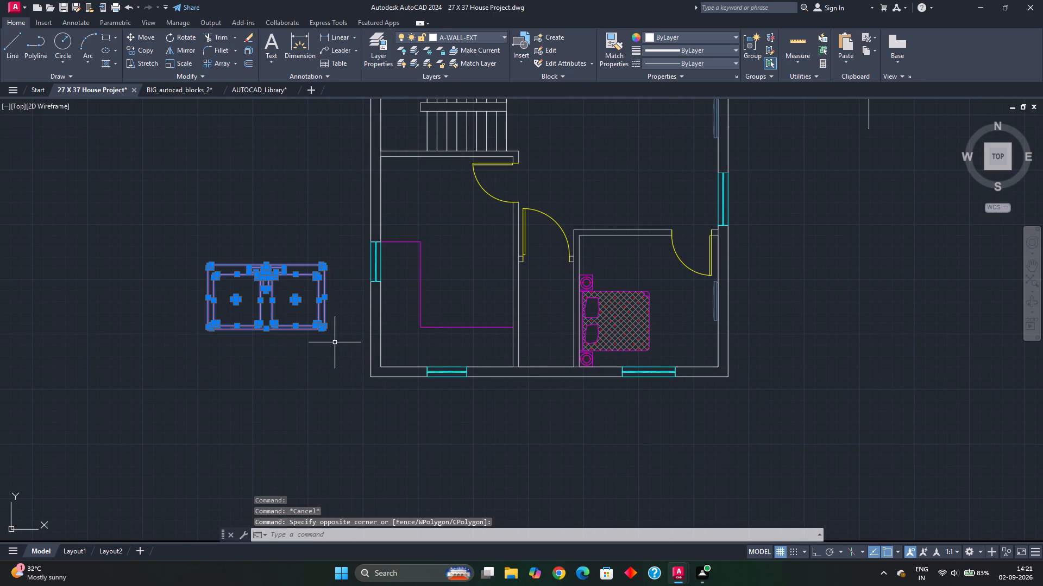
{"action": "left_click", "coordinate": [490, 34]}
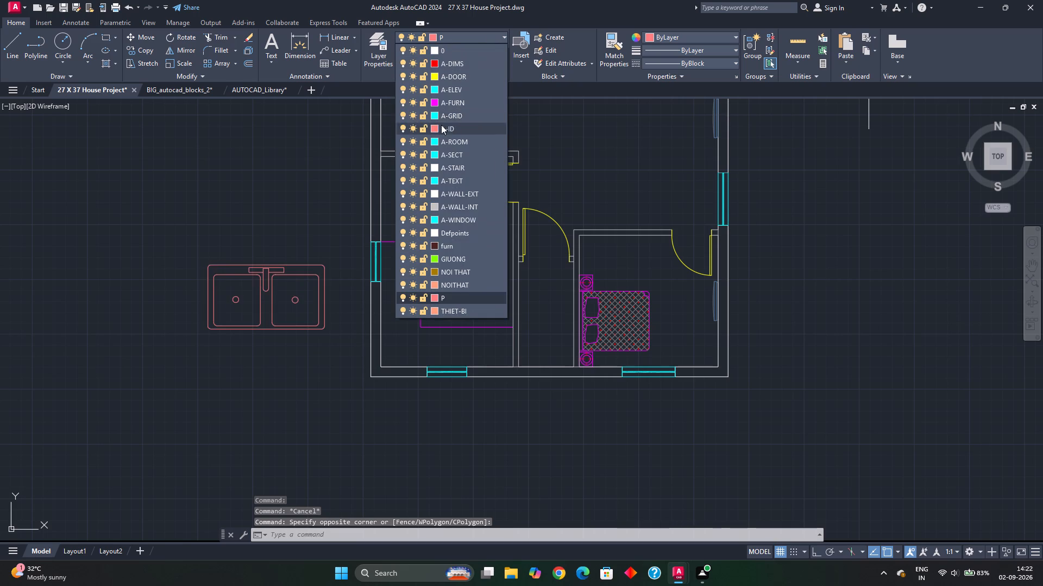
{"action": "left_click", "coordinate": [458, 100]}
{"action": "key", "text": "Escape"}
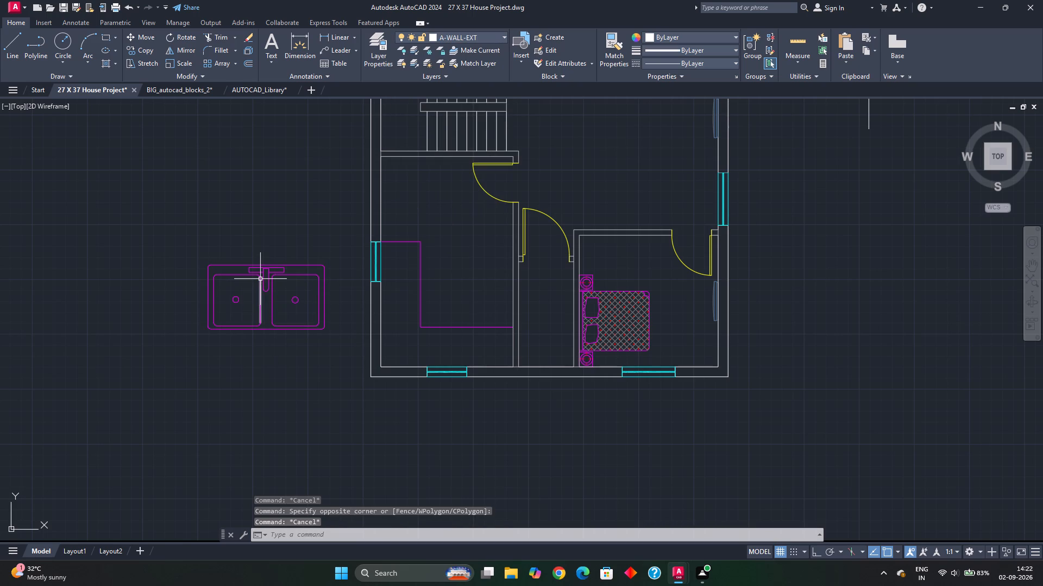
Draw a horizontal 4' reference line just above the double-bowl sink, with Ortho on.
{"action": "key", "text": "l"}
{"action": "key", "text": "Return"}
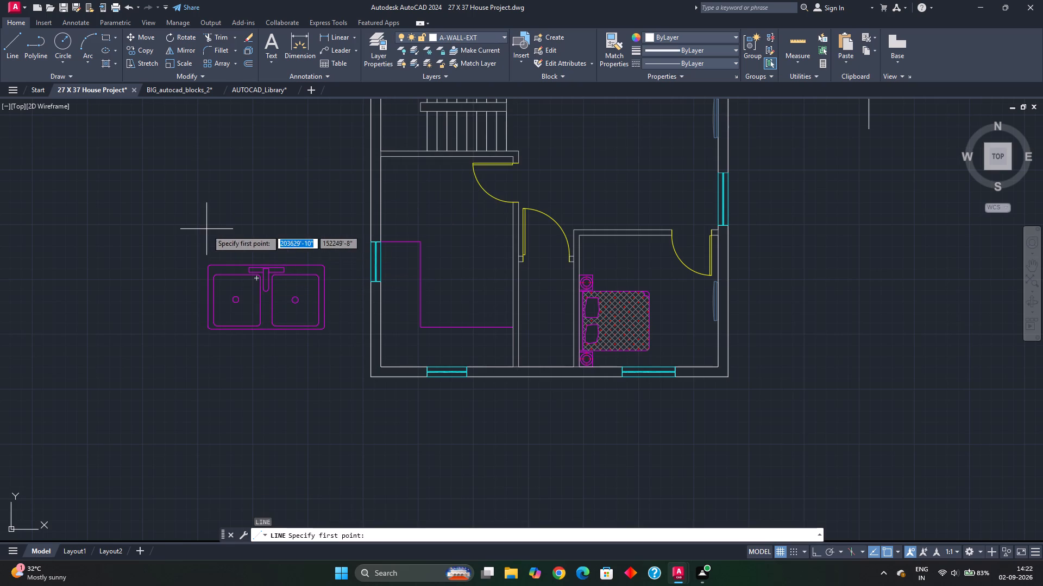
{"action": "left_click", "coordinate": [221, 237]}
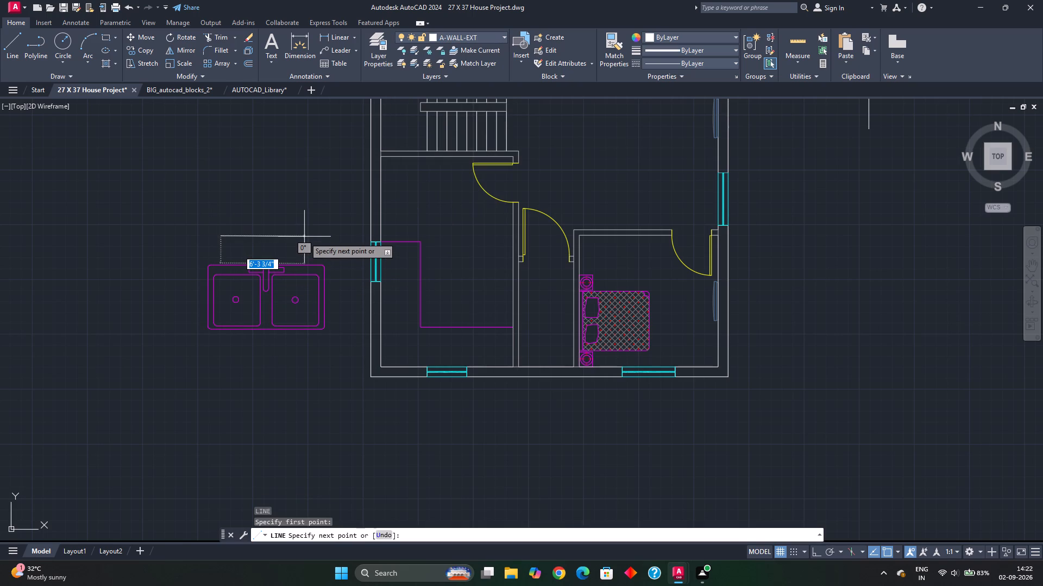
{"action": "left_click", "coordinate": [821, 552]}
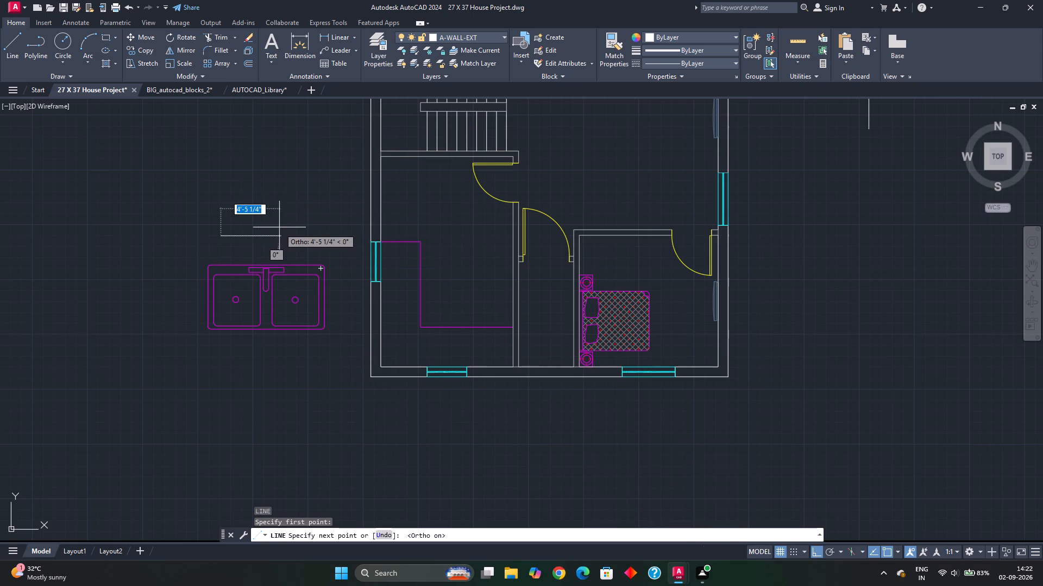
{"action": "type", "text": "4'"}
{"action": "key", "text": "Return"}
{"action": "key", "text": "Escape"}
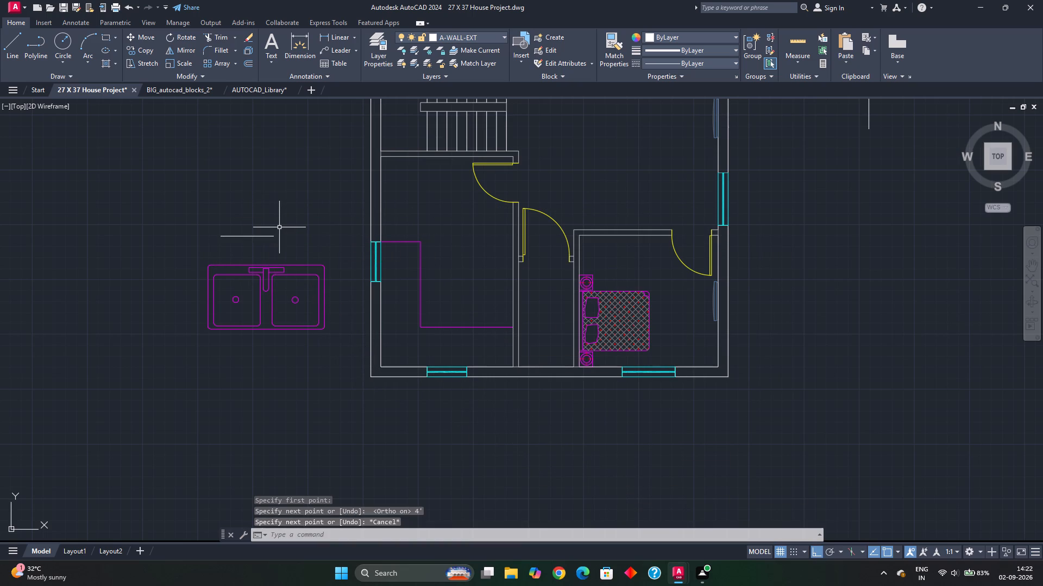
{"action": "key", "text": "Escape"}
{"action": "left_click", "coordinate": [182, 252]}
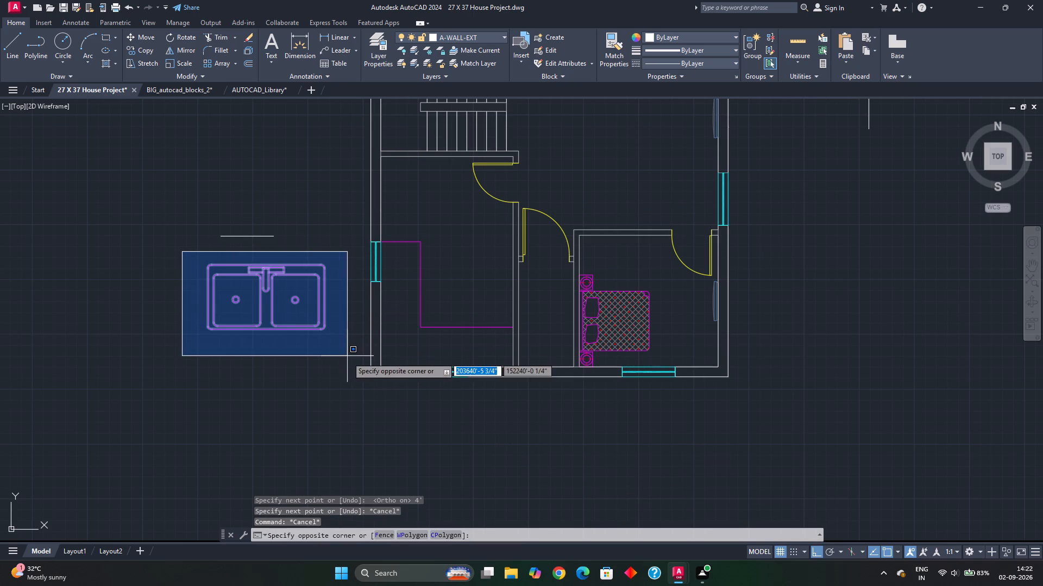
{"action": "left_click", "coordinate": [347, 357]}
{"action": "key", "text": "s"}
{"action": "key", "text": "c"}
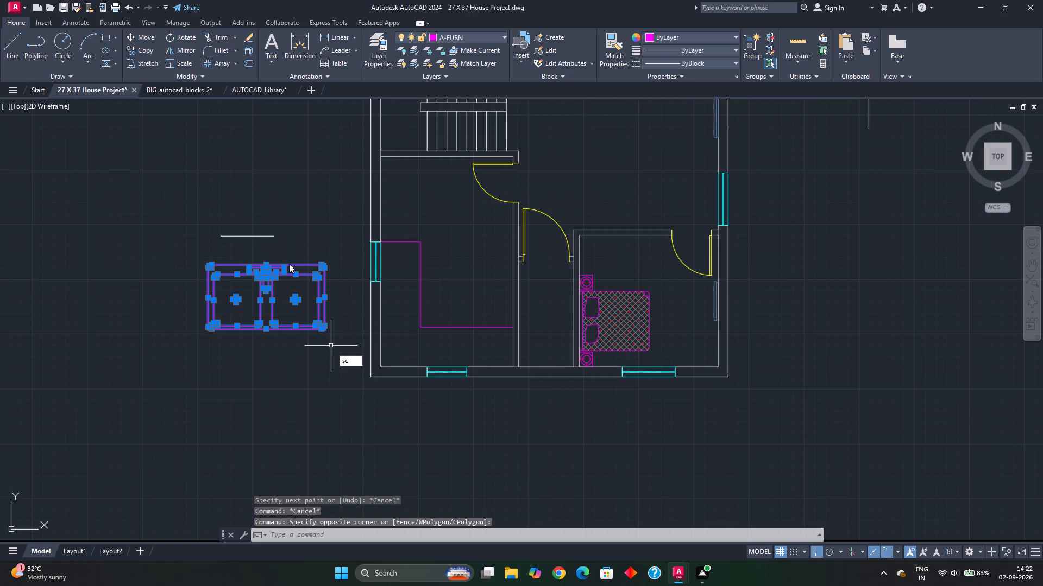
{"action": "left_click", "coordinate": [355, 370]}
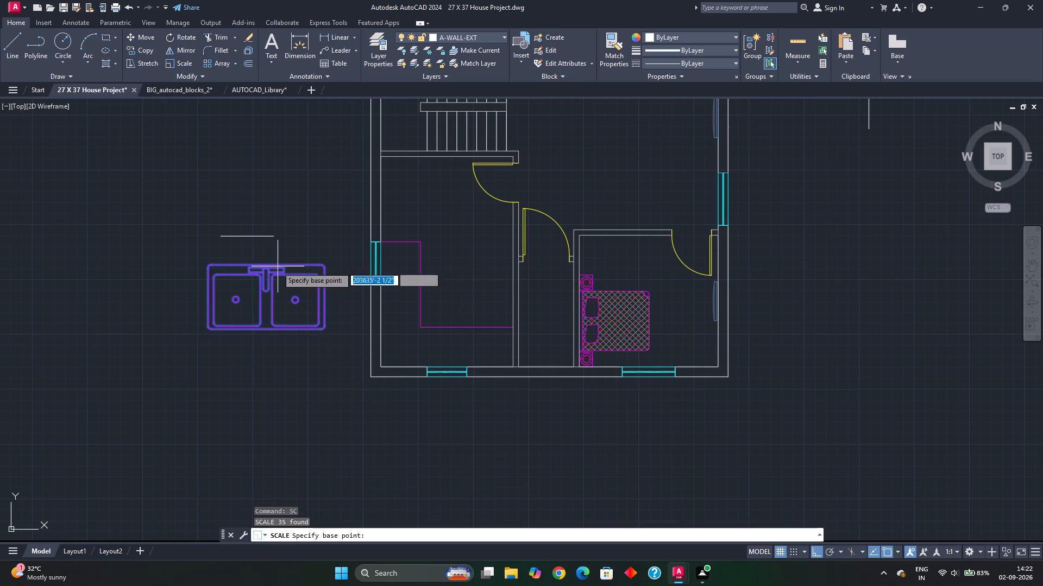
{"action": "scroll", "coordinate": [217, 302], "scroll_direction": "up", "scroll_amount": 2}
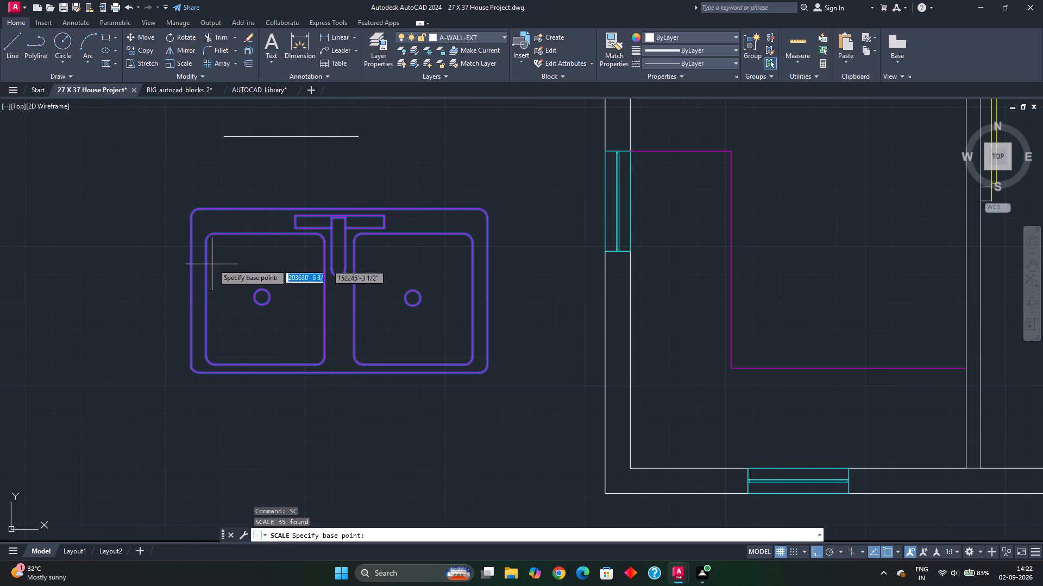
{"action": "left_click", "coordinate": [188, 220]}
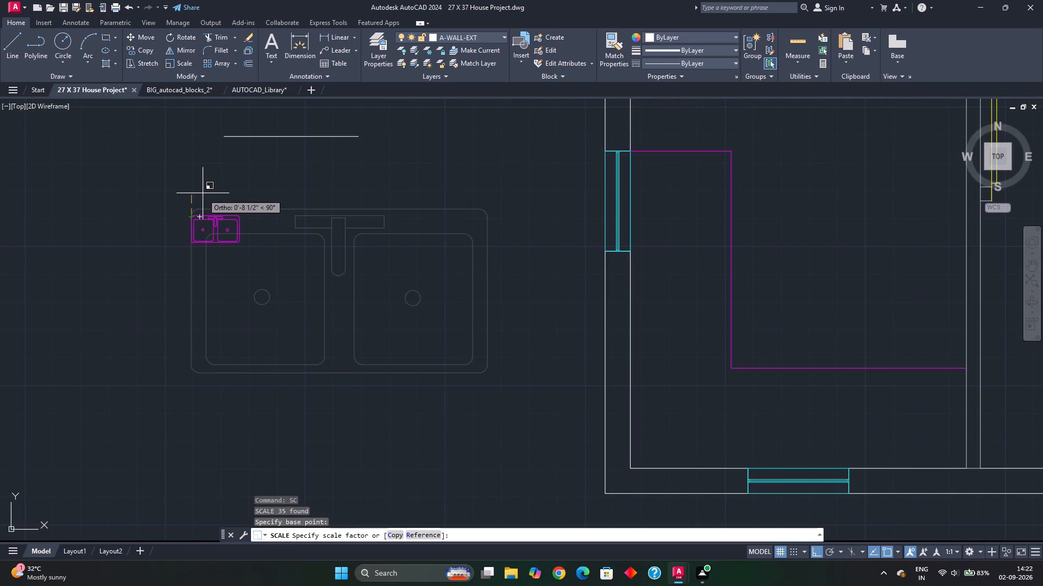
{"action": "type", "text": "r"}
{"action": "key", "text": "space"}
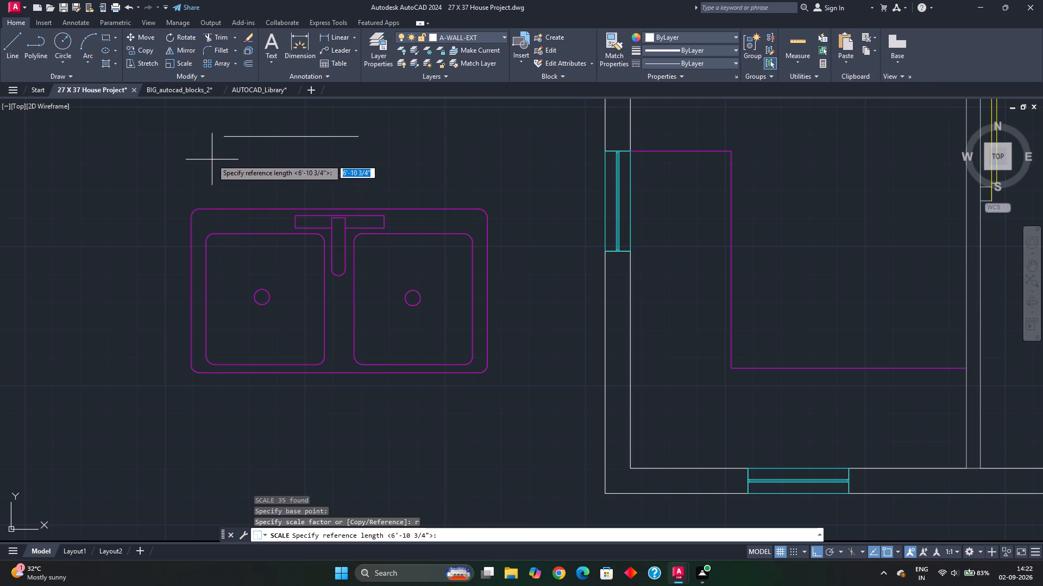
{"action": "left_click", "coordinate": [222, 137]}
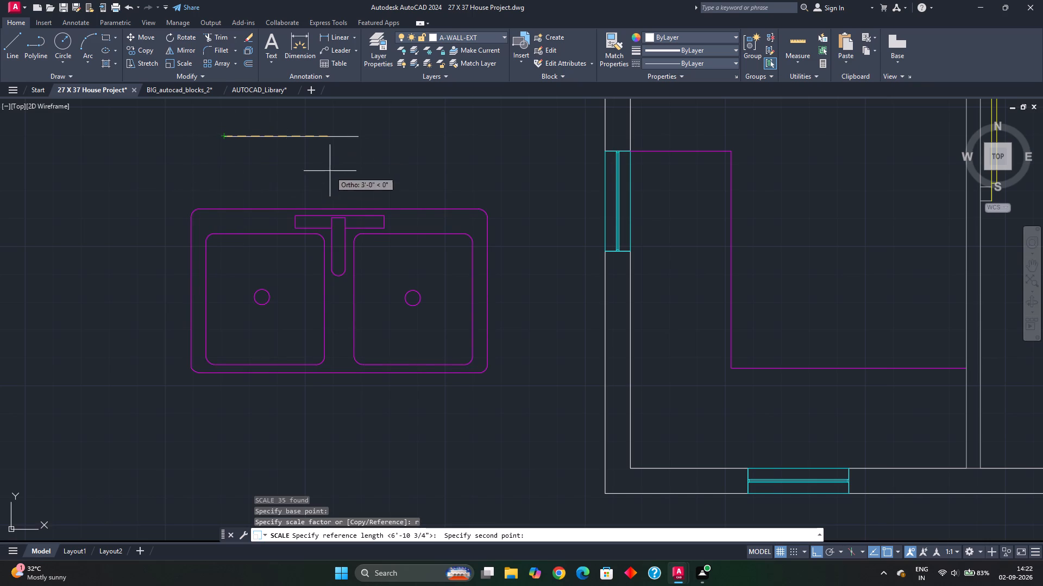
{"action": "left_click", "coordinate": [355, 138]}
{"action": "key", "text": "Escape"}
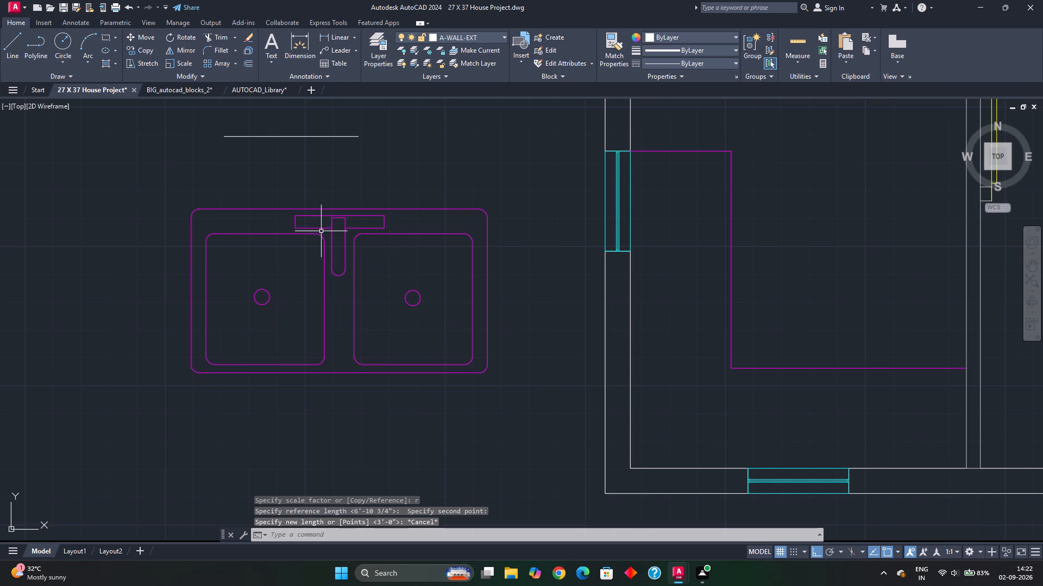
Scale the sink by reference from the 4' line's west end, matching its overall width to the line's length.
{"action": "left_click", "coordinate": [176, 195]}
{"action": "left_click", "coordinate": [508, 404]}
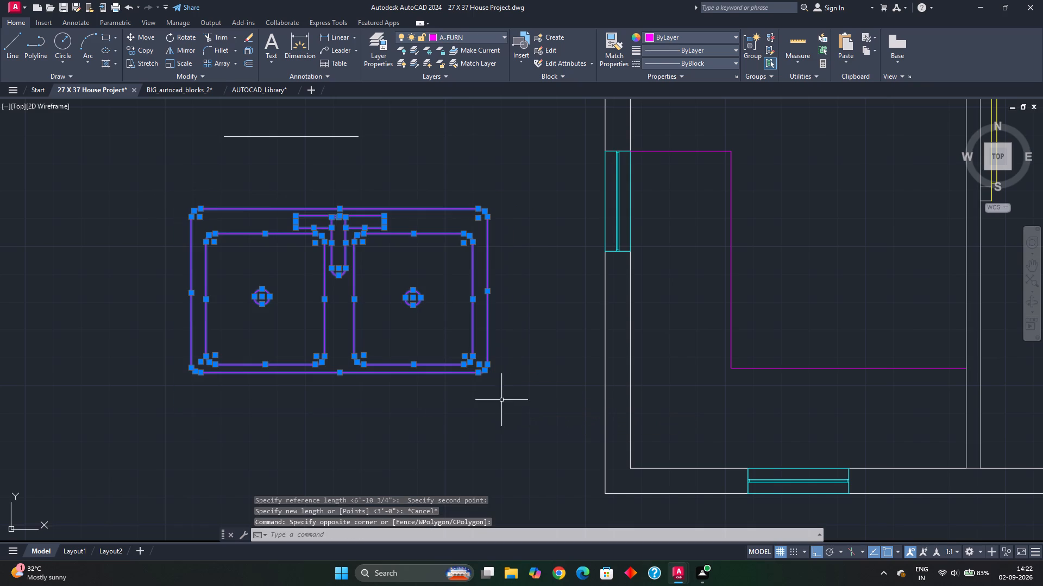
{"action": "key", "text": "s"}
{"action": "key", "text": "c"}
{"action": "key", "text": "space"}
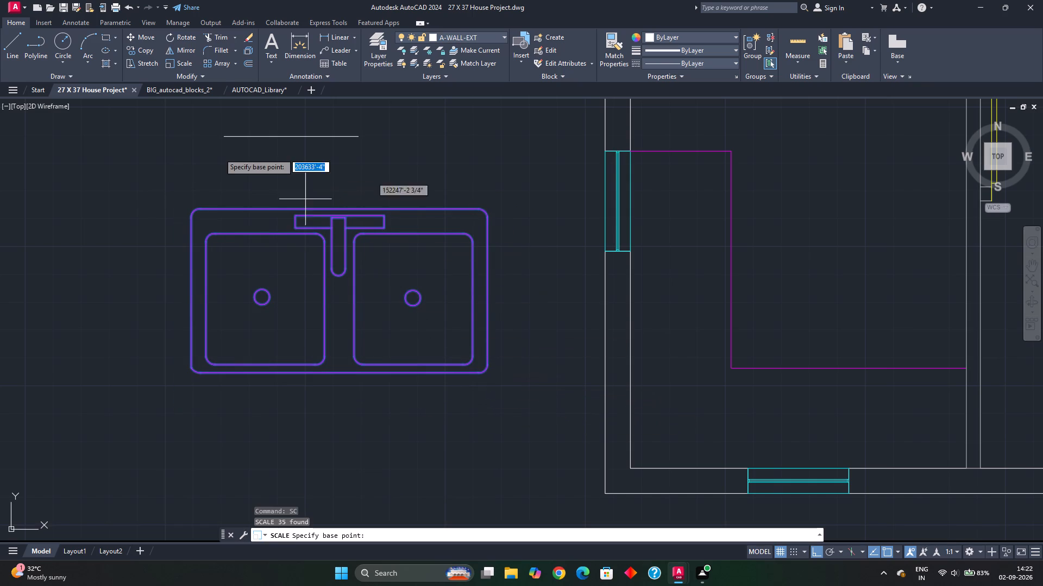
{"action": "left_click", "coordinate": [225, 138]}
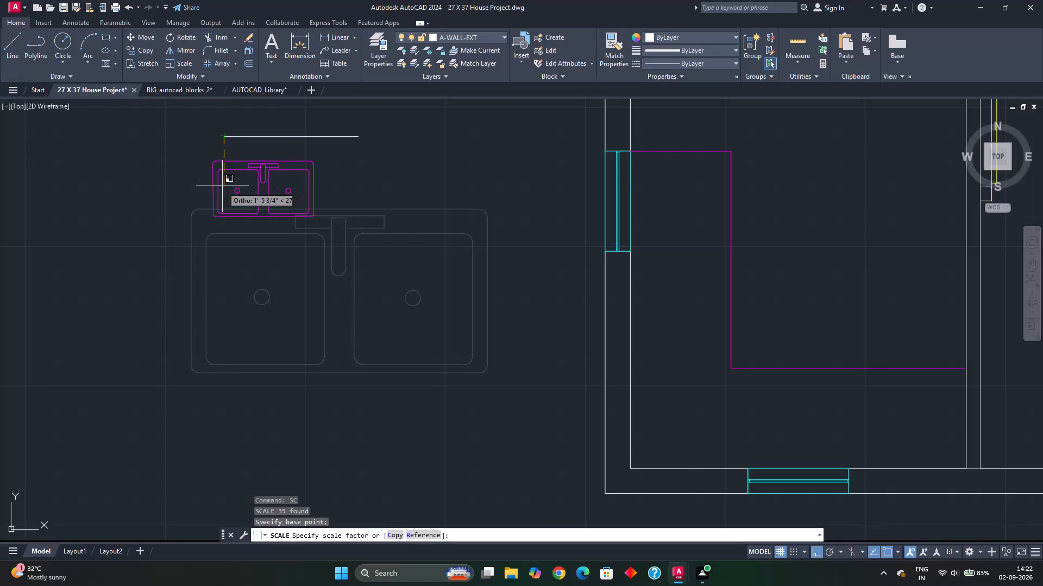
{"action": "type", "text": "r"}
{"action": "key", "text": "space"}
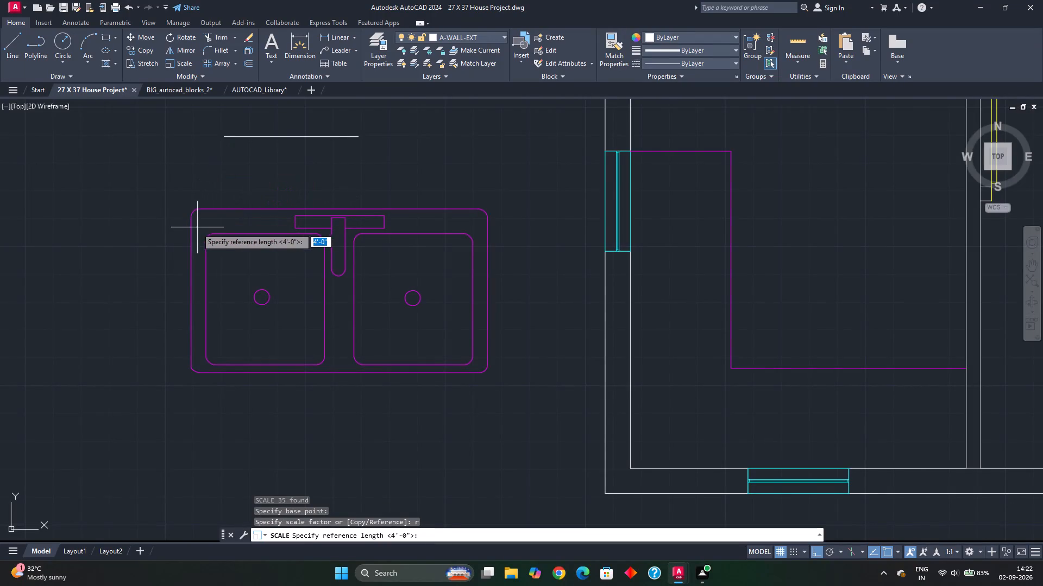
{"action": "left_click", "coordinate": [190, 218]}
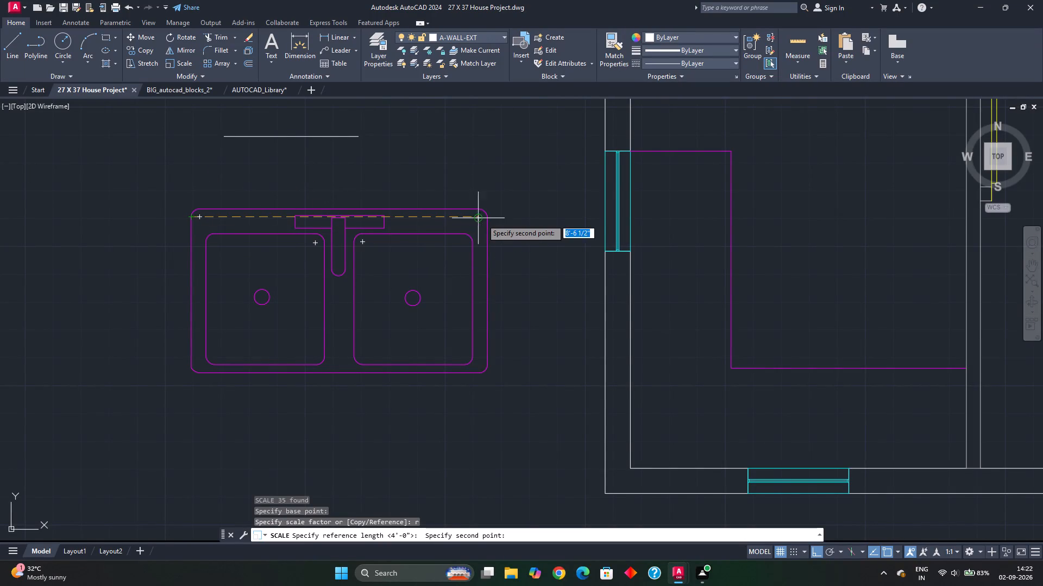
{"action": "left_click", "coordinate": [488, 220]}
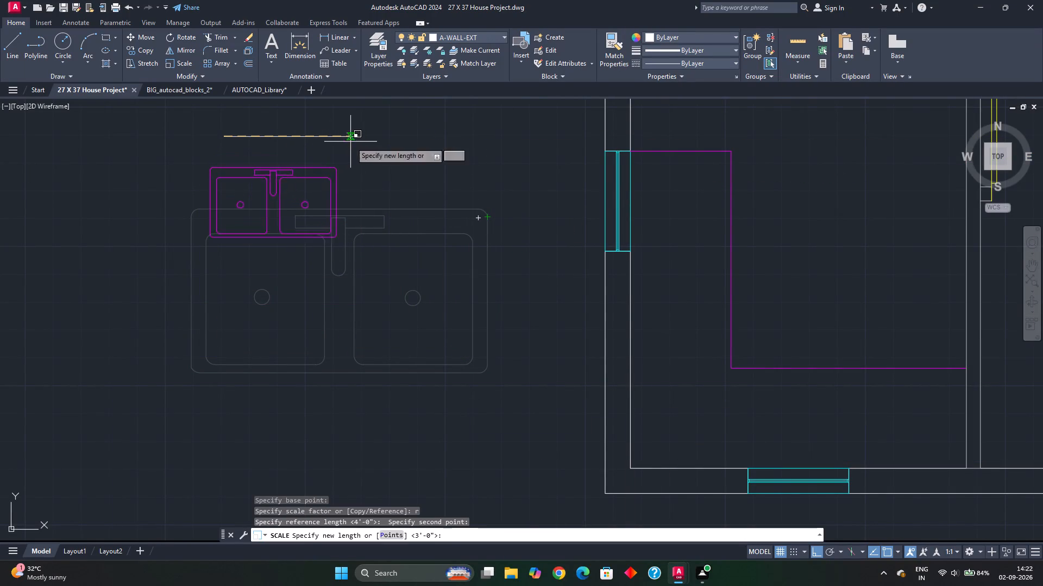
{"action": "left_click", "coordinate": [358, 139]}
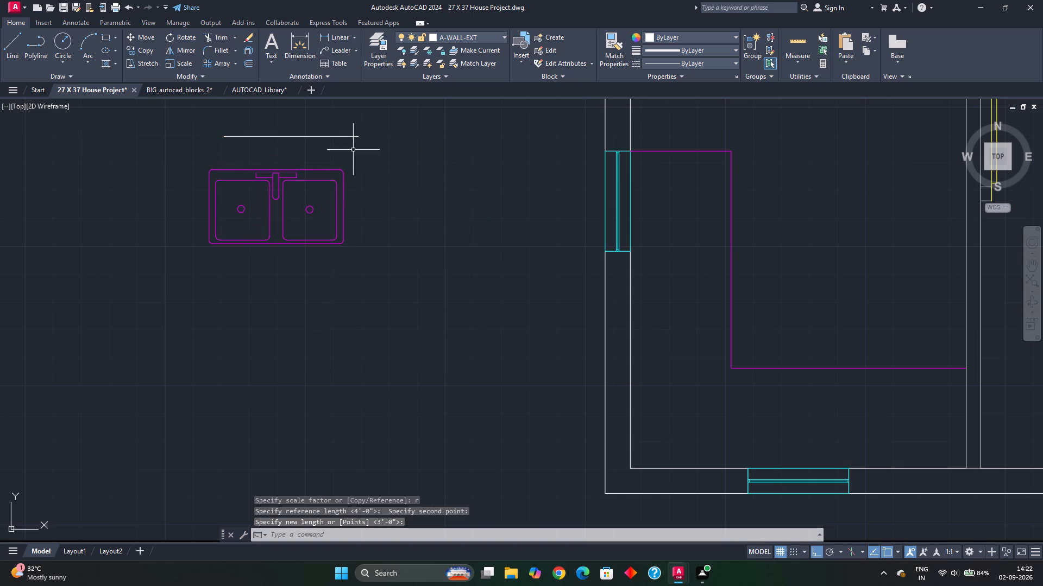
{"action": "key", "text": "Escape"}
{"action": "key", "text": "Escape"}
Delete the 4' reference line above the sink.
{"action": "left_click_drag", "start_coordinate": [295, 121], "coordinate": [290, 128]}
{"action": "left_click", "coordinate": [263, 145]}
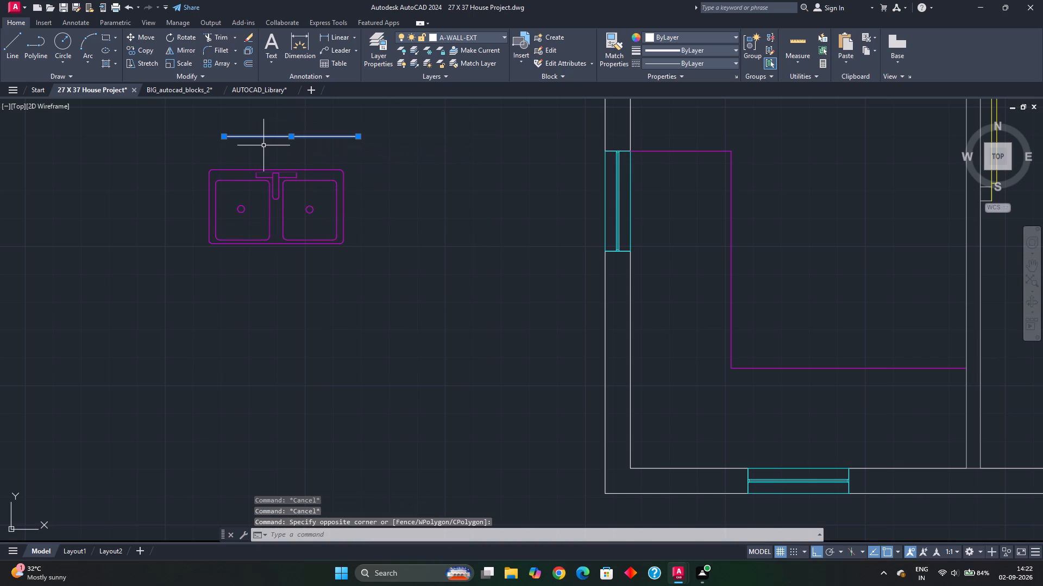
{"action": "key", "text": "Delete"}
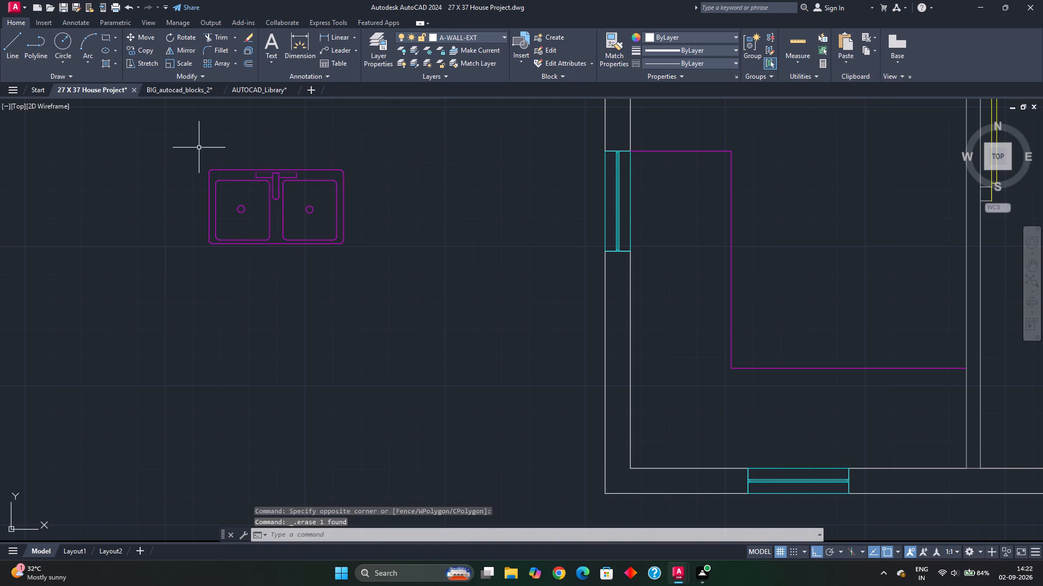
Rotate the double-bowl sink 90° counterclockwise about its west bowl's upper-left corner, with Ortho on.
{"action": "left_click", "coordinate": [184, 148]}
{"action": "left_click", "coordinate": [356, 264]}
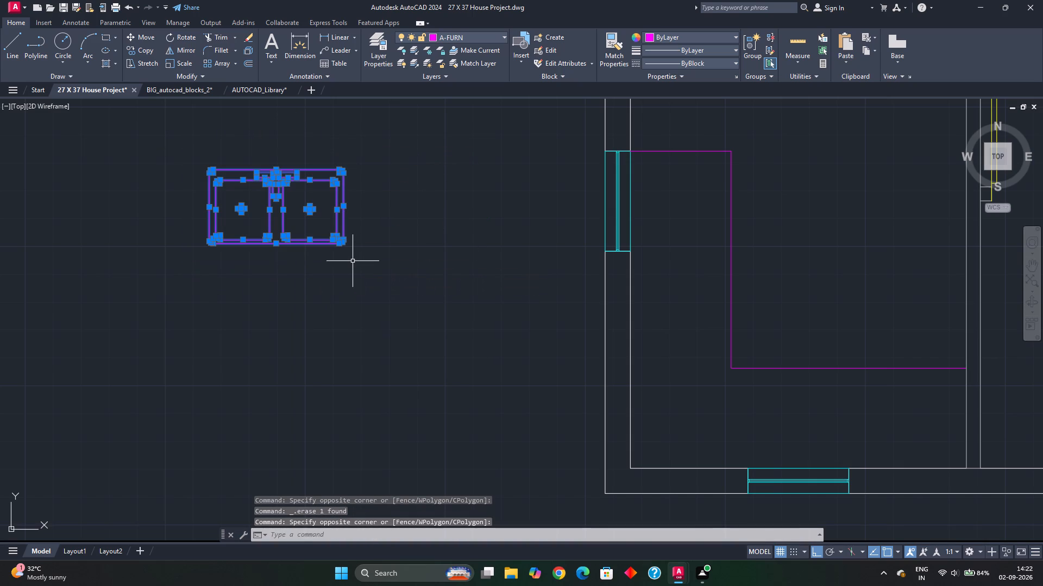
{"action": "key", "text": "r"}
{"action": "key", "text": "o"}
{"action": "key", "text": "Return"}
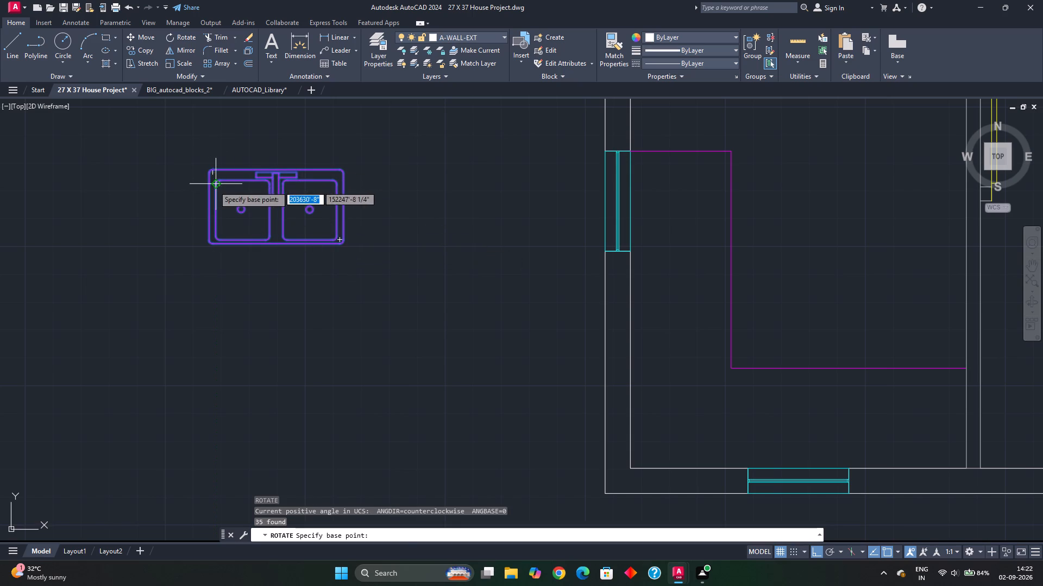
{"action": "left_click", "coordinate": [213, 185]}
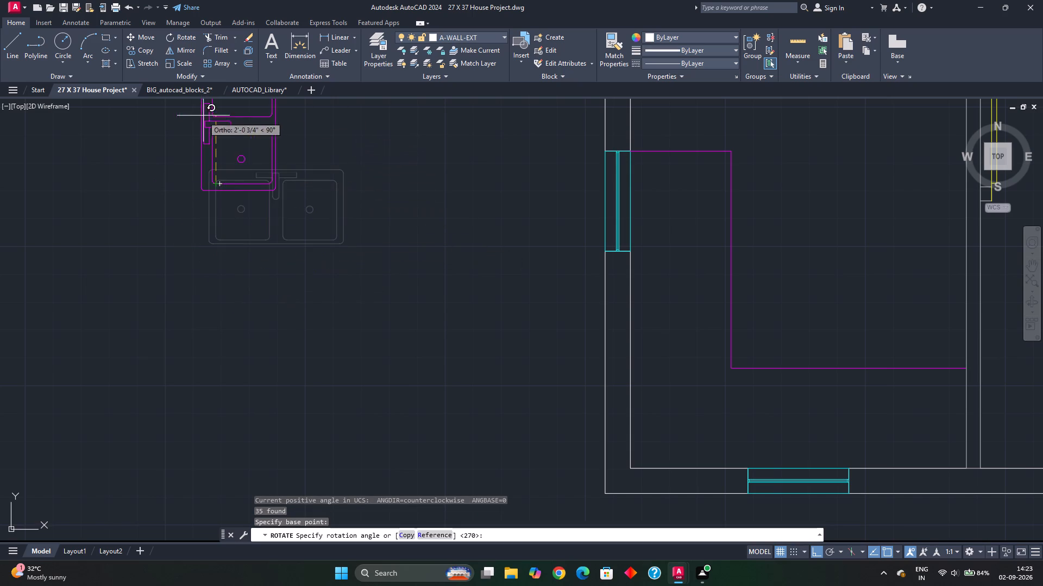
{"action": "middle_click_drag", "start_coordinate": [210, 222], "coordinate": [214, 326]}
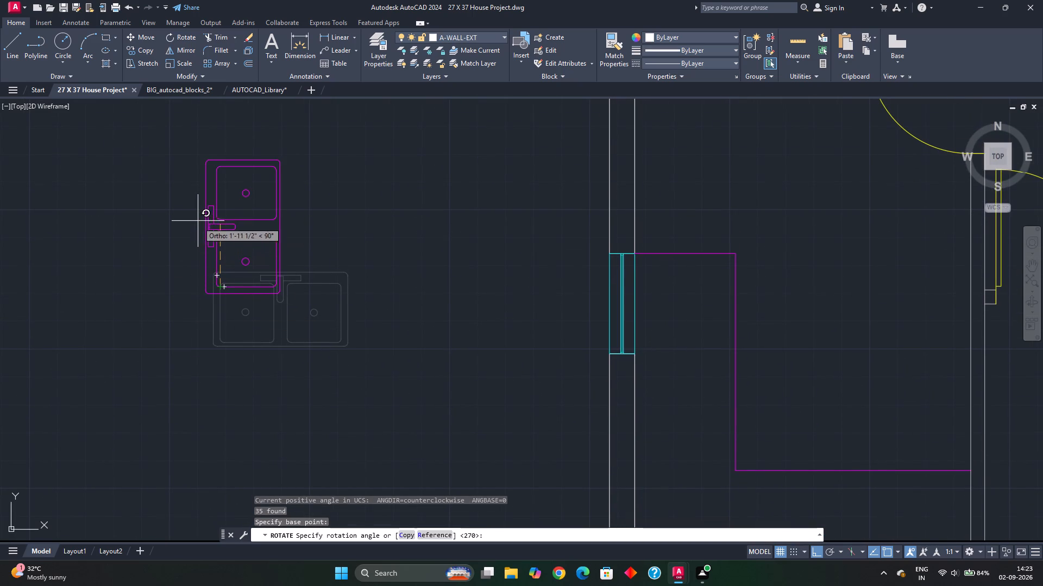
{"action": "left_click", "coordinate": [196, 208]}
Move the sink by its west edge's midpoint to the kitchen's west wall, at the window's lower inside corner, with Ortho off.
{"action": "middle_click_drag", "start_coordinate": [374, 308], "coordinate": [330, 231]}
{"action": "scroll", "coordinate": [314, 327], "scroll_direction": "down", "scroll_amount": 2}
{"action": "middle_click", "coordinate": [283, 265]}
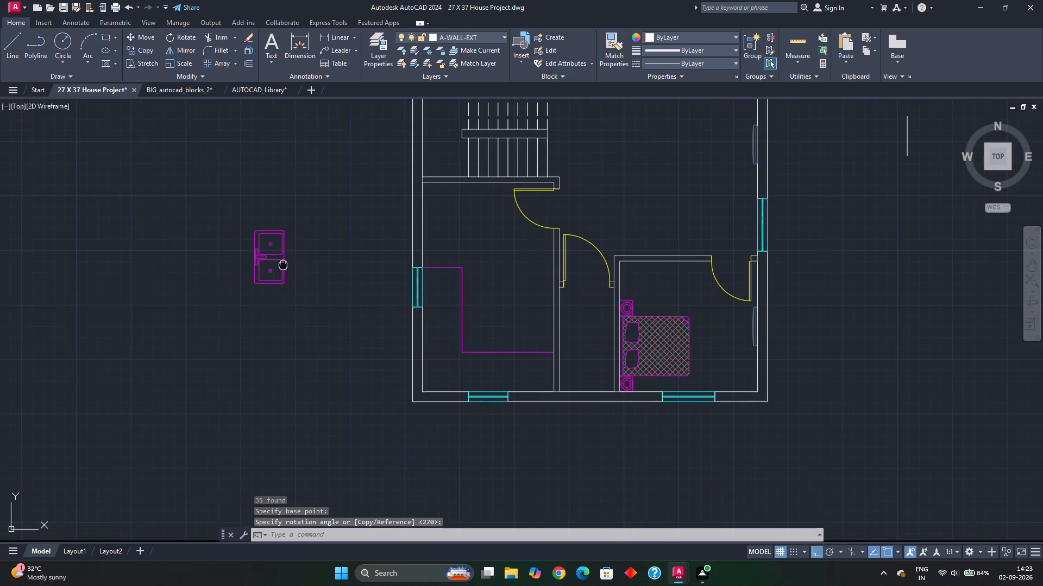
{"action": "left_click", "coordinate": [237, 213]}
{"action": "left_click", "coordinate": [307, 324]}
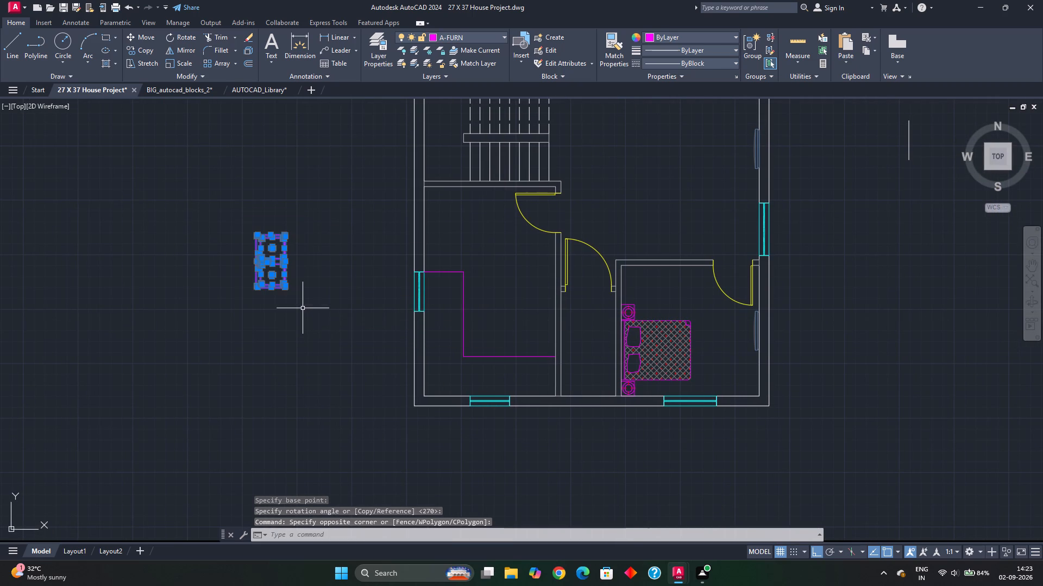
{"action": "key", "text": "m"}
{"action": "key", "text": "Return"}
{"action": "scroll", "coordinate": [256, 288], "scroll_direction": "up", "scroll_amount": 3}
{"action": "middle_click_drag", "start_coordinate": [252, 262], "coordinate": [265, 317]}
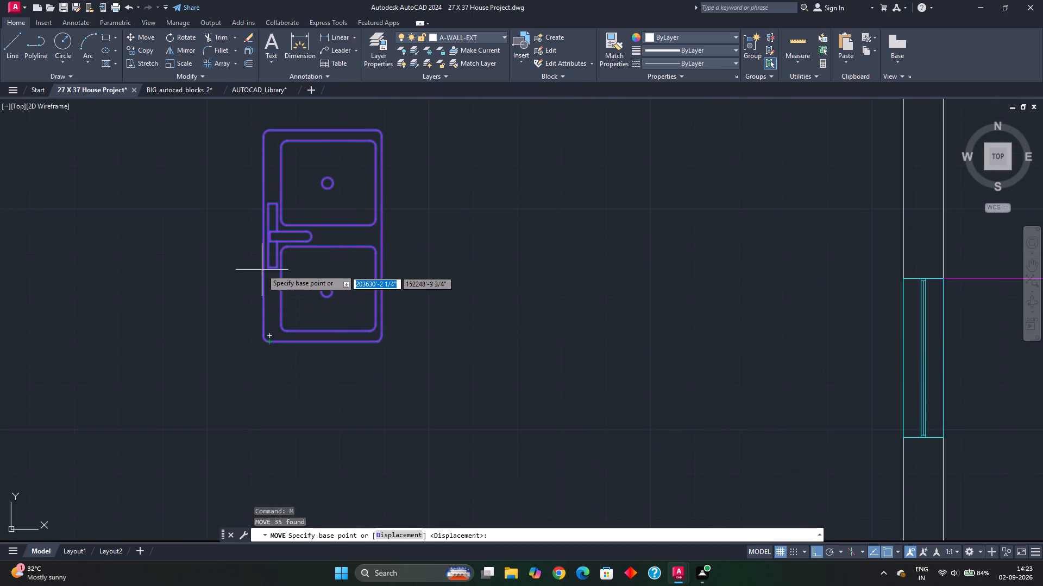
{"action": "left_click", "coordinate": [261, 235]}
{"action": "scroll", "coordinate": [350, 292], "scroll_direction": "down", "scroll_amount": 3}
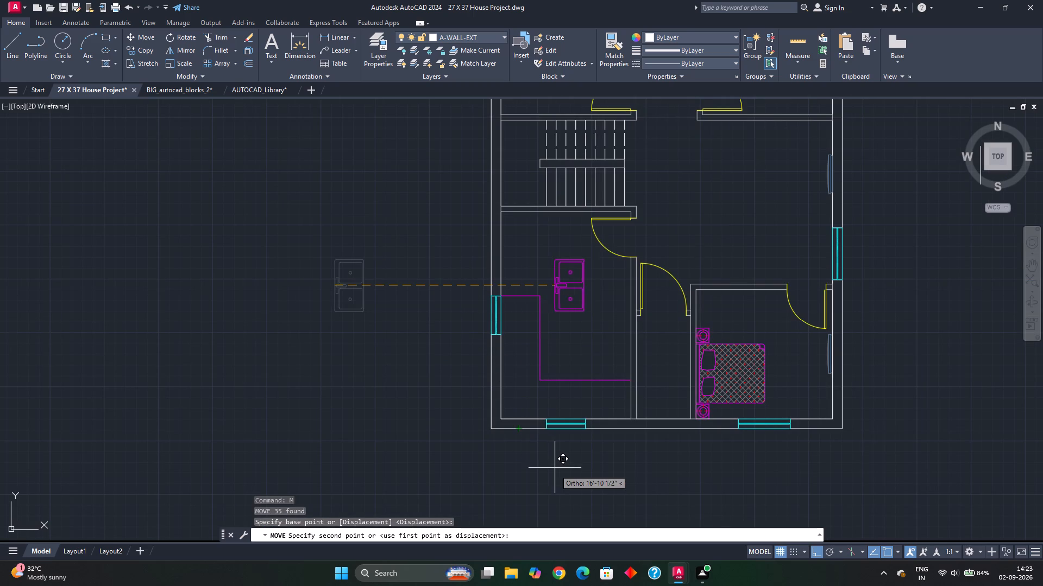
{"action": "key", "text": "F8"}
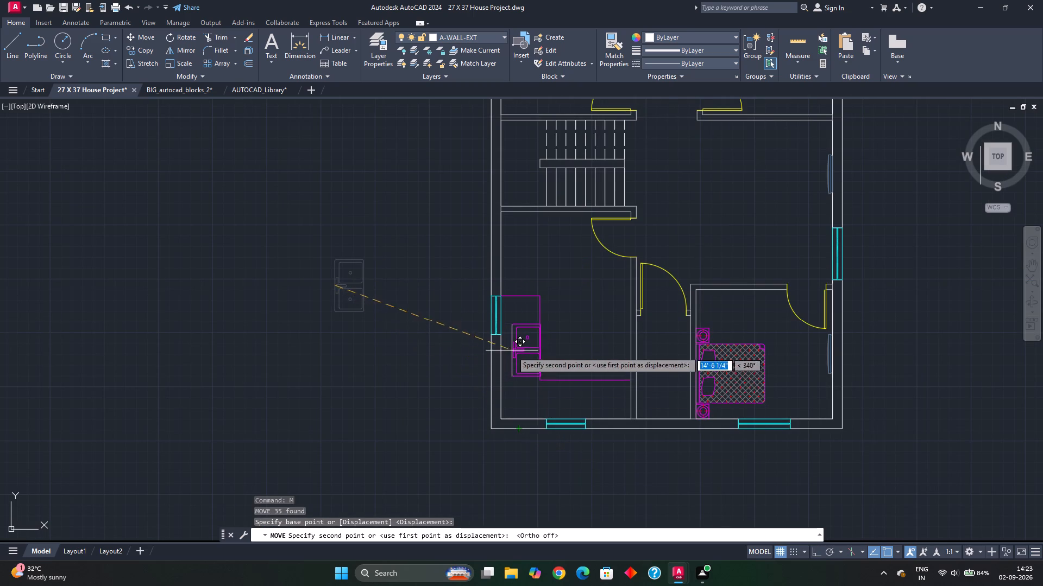
{"action": "scroll", "coordinate": [496, 331], "scroll_direction": "up", "scroll_amount": 1}
{"action": "middle_click", "coordinate": [502, 343]}
{"action": "scroll", "coordinate": [513, 348], "scroll_direction": "up", "scroll_amount": 2}
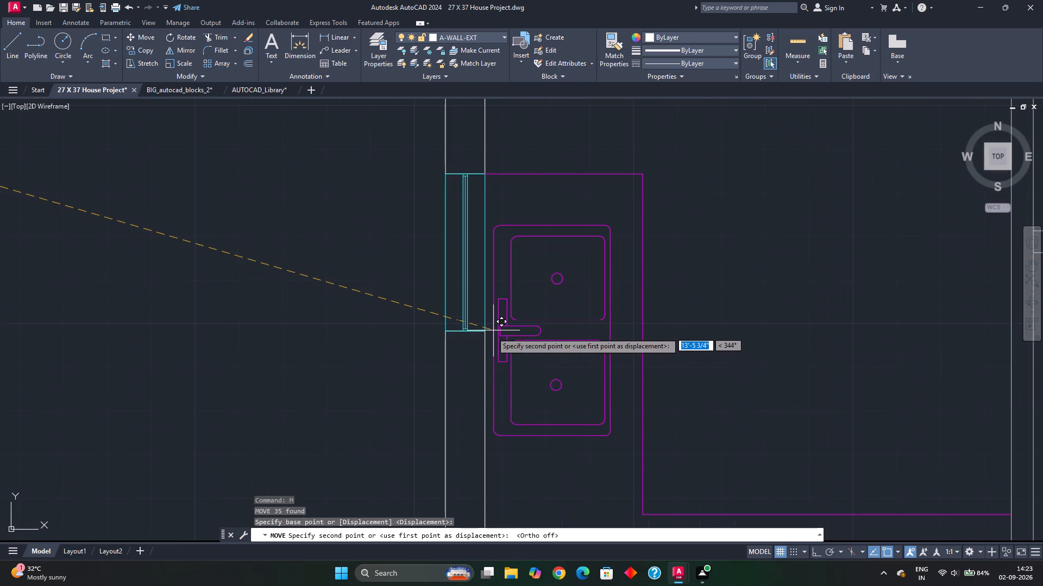
{"action": "left_click", "coordinate": [486, 333]}
{"action": "key", "text": "Escape"}
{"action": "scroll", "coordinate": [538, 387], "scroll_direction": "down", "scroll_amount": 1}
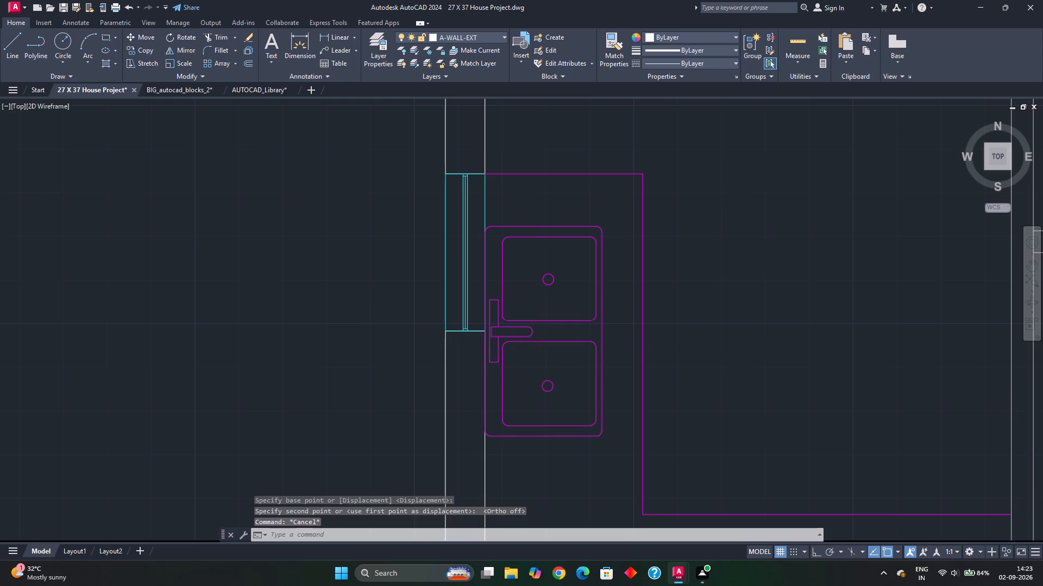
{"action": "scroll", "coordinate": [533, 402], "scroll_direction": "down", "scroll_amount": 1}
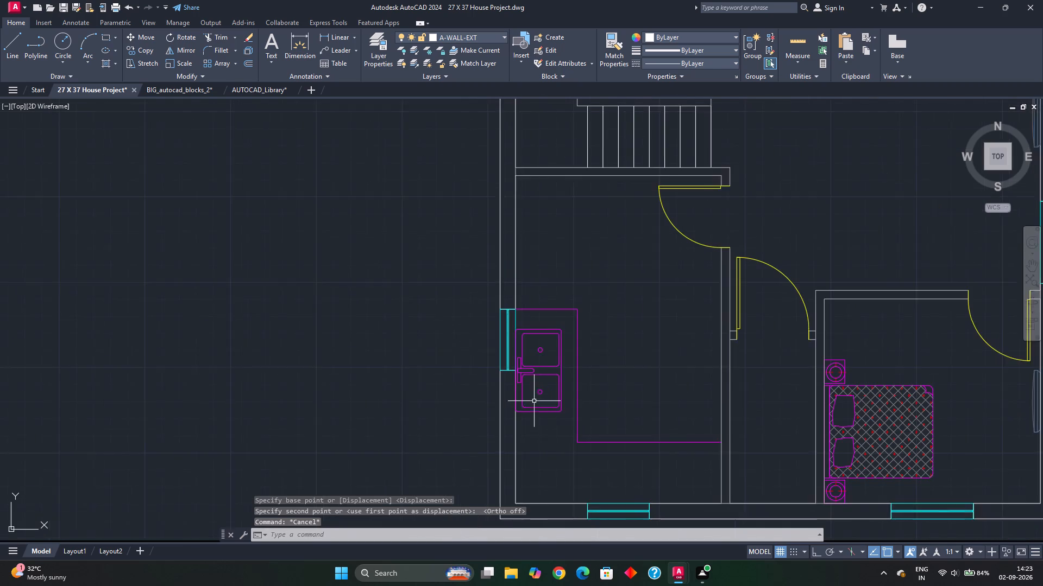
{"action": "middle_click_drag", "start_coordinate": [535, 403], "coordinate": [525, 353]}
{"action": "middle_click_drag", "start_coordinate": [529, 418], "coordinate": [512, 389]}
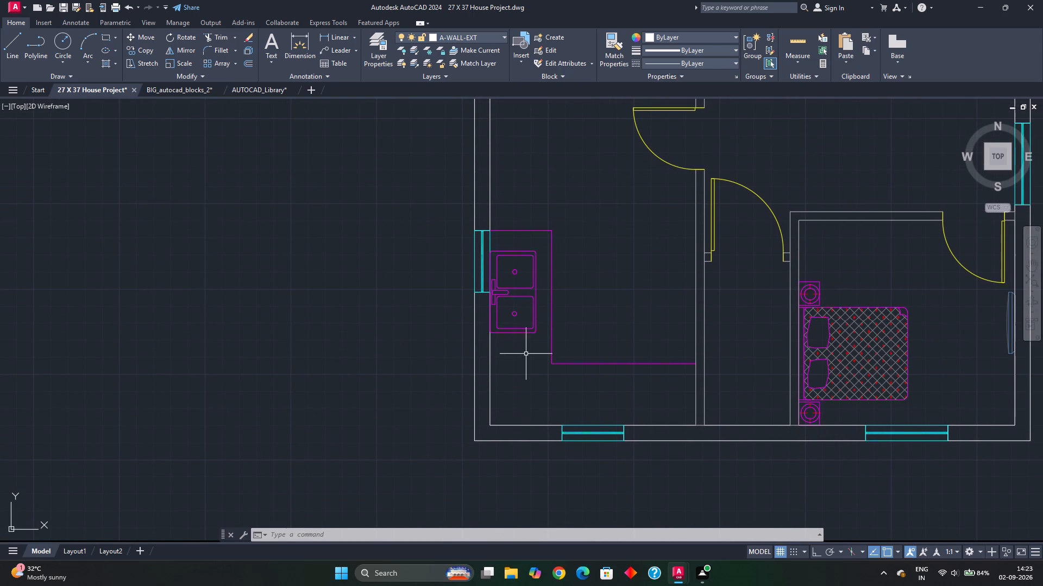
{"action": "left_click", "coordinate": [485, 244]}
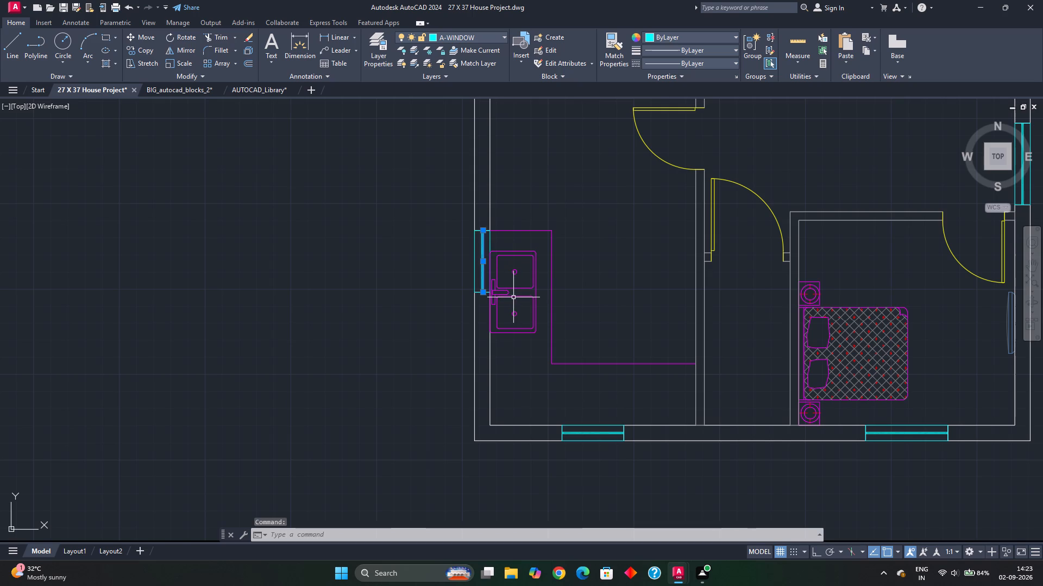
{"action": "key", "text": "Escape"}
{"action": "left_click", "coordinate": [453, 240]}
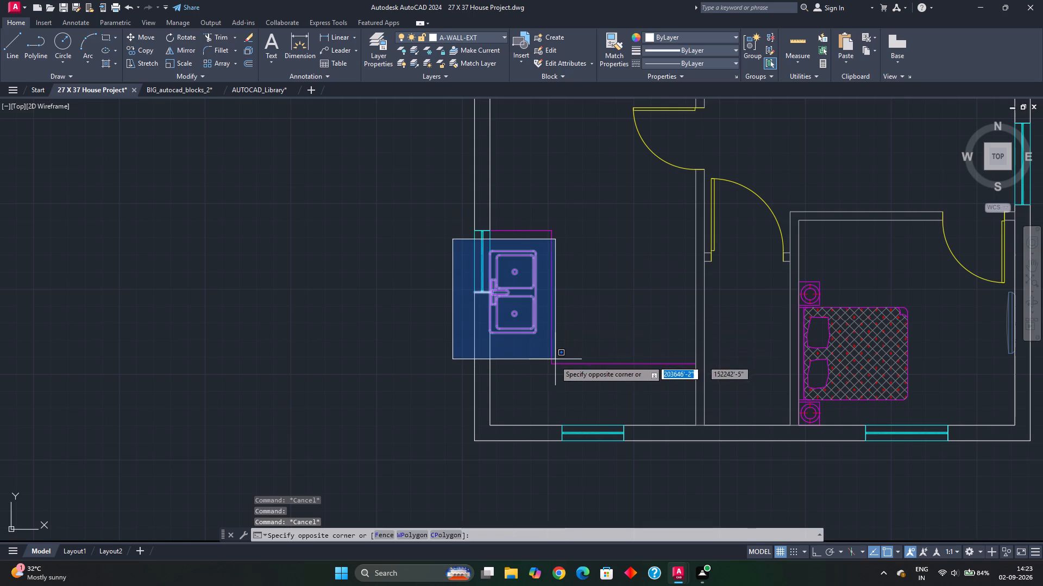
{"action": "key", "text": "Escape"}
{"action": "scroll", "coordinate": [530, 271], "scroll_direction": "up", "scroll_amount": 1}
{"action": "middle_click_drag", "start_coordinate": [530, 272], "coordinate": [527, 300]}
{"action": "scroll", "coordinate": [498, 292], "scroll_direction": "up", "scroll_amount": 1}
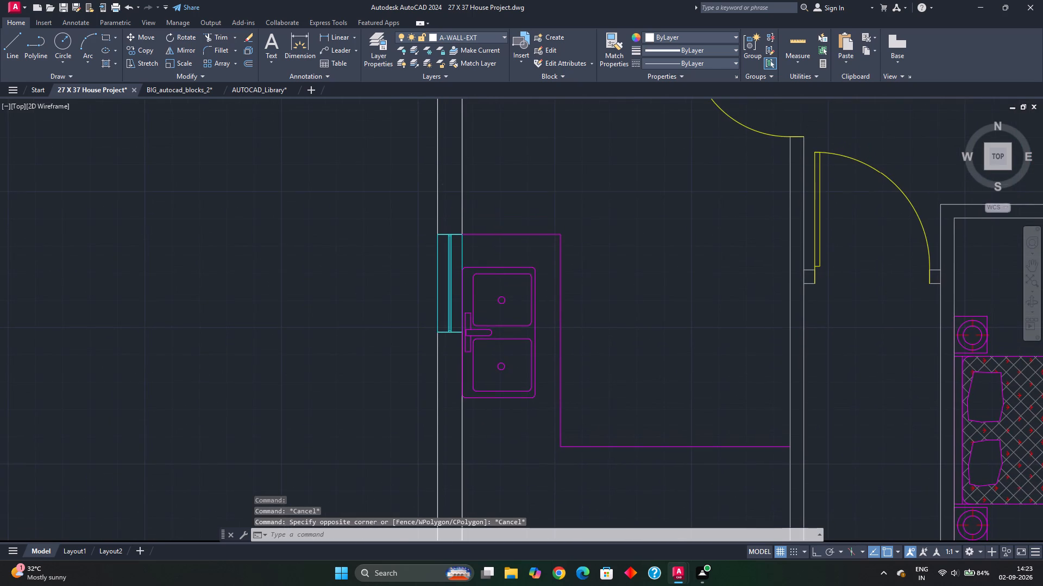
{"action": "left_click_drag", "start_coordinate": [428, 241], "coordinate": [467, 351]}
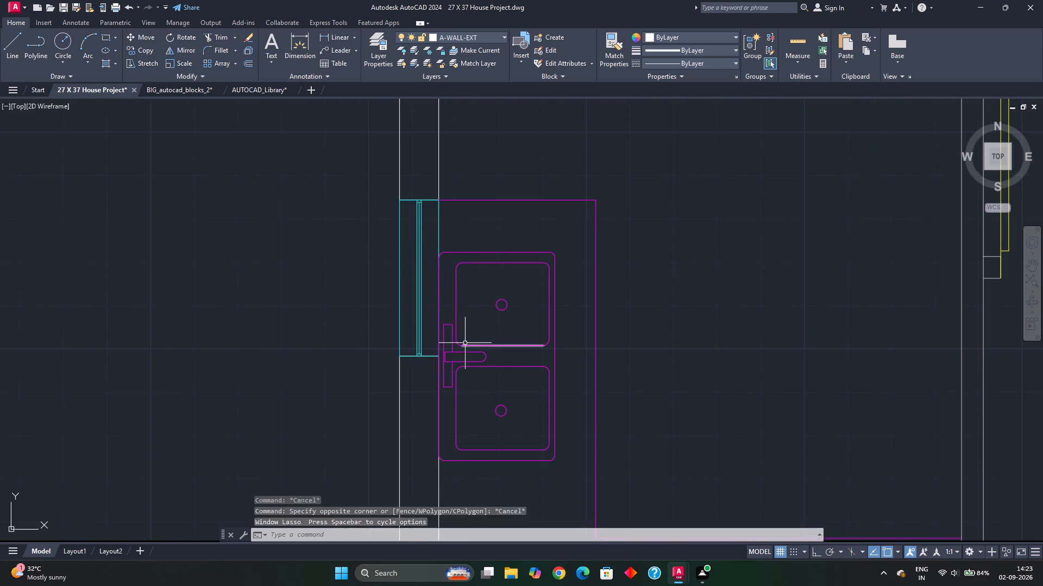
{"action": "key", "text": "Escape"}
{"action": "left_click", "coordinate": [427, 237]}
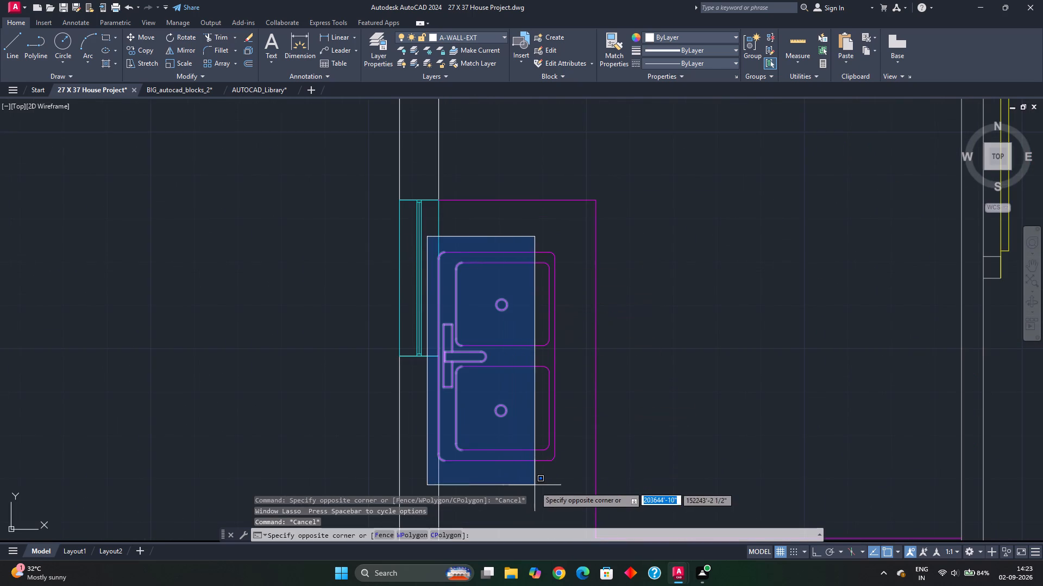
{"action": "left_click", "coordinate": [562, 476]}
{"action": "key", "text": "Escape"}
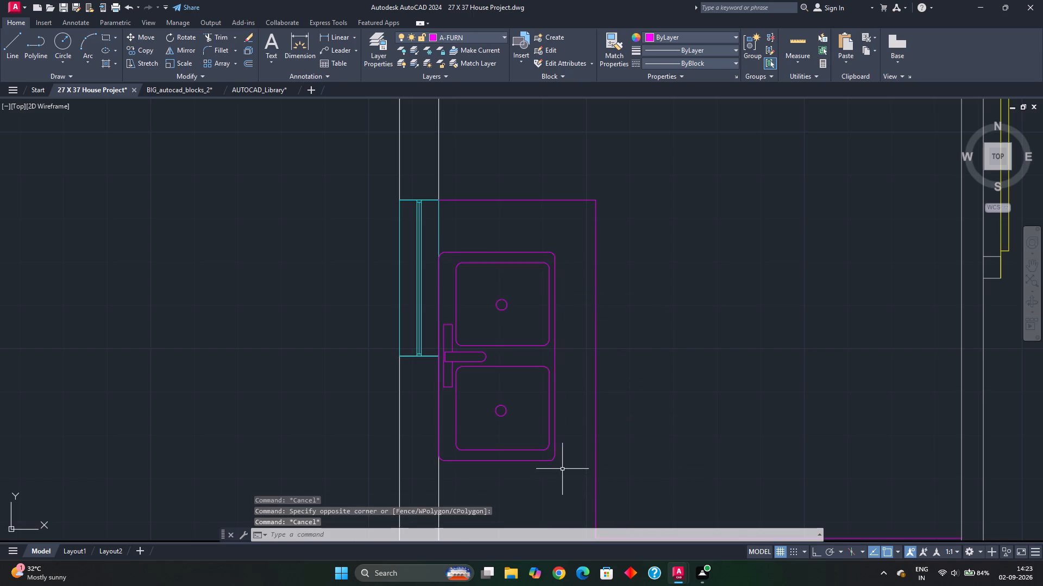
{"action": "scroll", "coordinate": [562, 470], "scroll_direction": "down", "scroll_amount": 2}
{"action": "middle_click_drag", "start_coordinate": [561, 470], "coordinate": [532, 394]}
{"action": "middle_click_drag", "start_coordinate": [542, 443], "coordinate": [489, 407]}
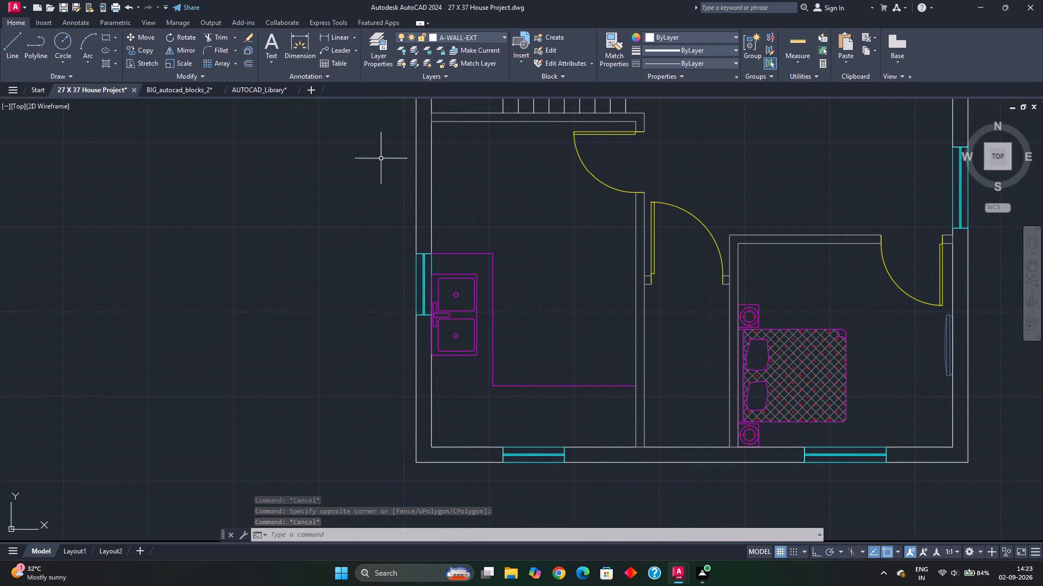
Switch to the BIG_autocad_blocks_2 drawing and look through its block grid, including the sink, people and furniture symbols.
{"action": "left_click", "coordinate": [190, 87]}
{"action": "scroll", "coordinate": [412, 367], "scroll_direction": "down", "scroll_amount": 2}
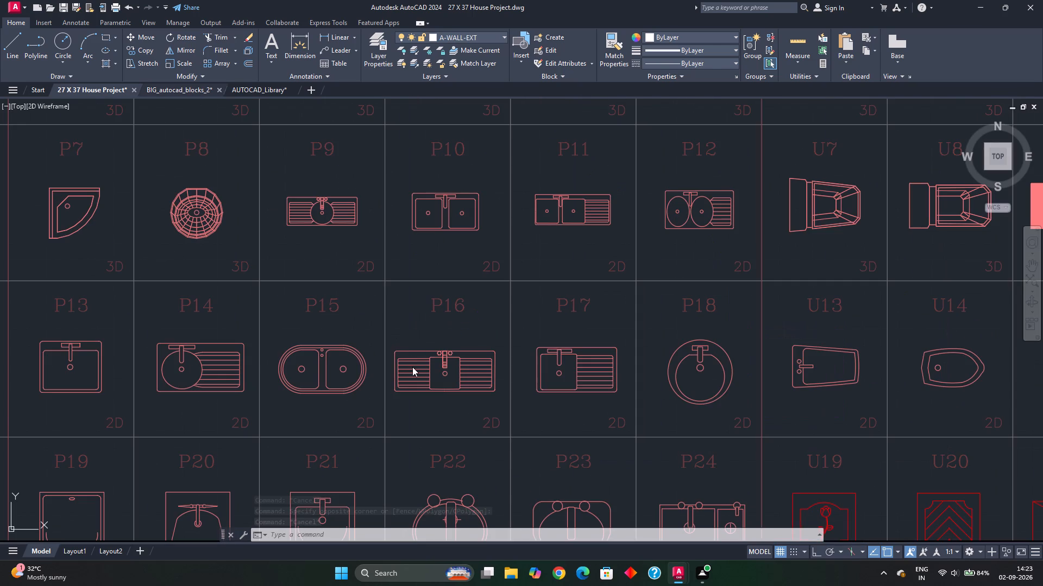
{"action": "scroll", "coordinate": [470, 405], "scroll_direction": "down", "scroll_amount": 2}
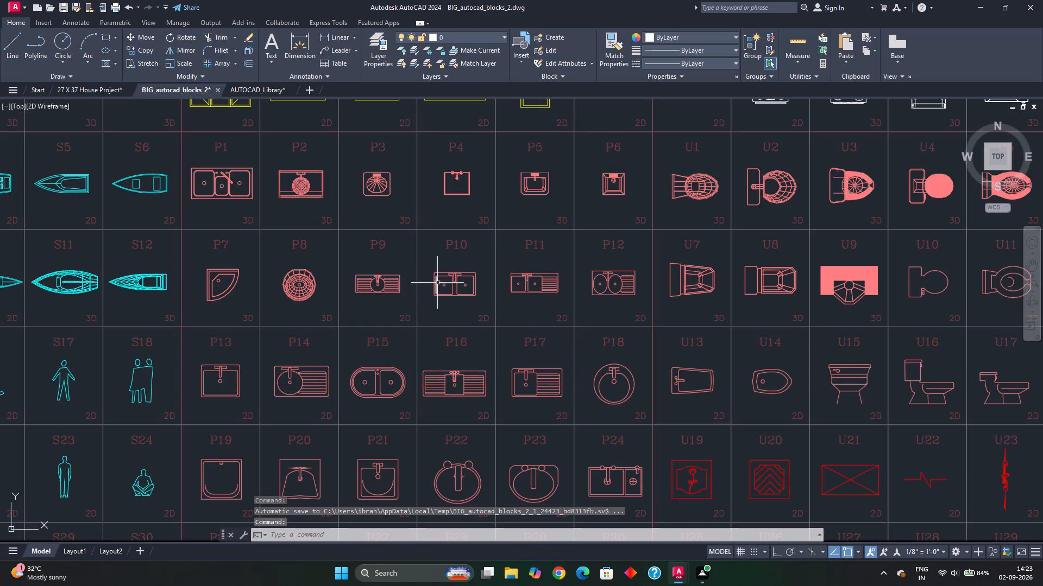
{"action": "middle_click_drag", "start_coordinate": [565, 345], "coordinate": [551, 254]}
{"action": "scroll", "coordinate": [533, 277], "scroll_direction": "down", "scroll_amount": 1}
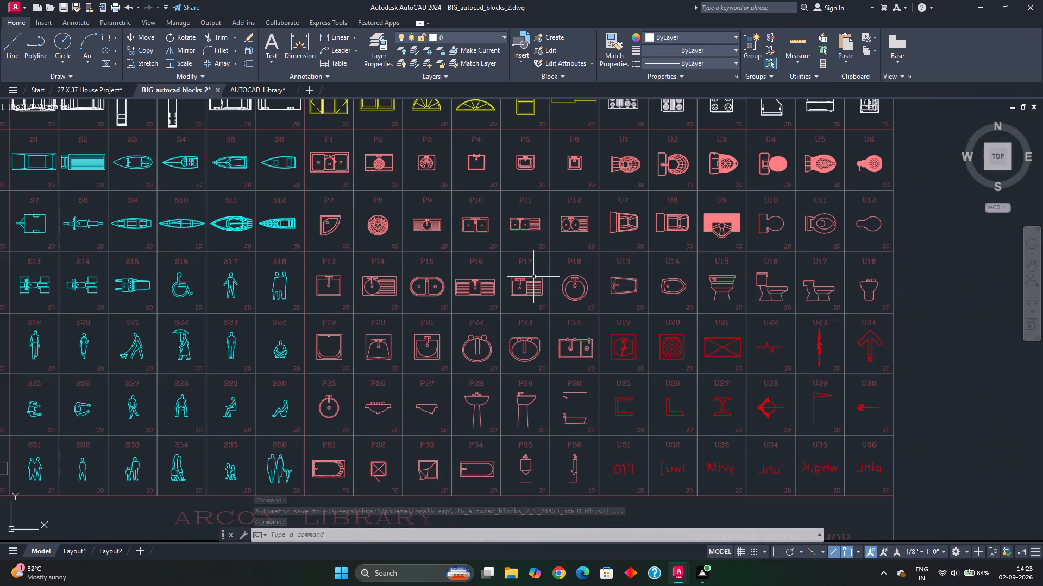
{"action": "middle_click_drag", "start_coordinate": [532, 256], "coordinate": [544, 323]}
{"action": "scroll", "coordinate": [545, 245], "scroll_direction": "up", "scroll_amount": 1}
{"action": "scroll", "coordinate": [546, 252], "scroll_direction": "down", "scroll_amount": 1}
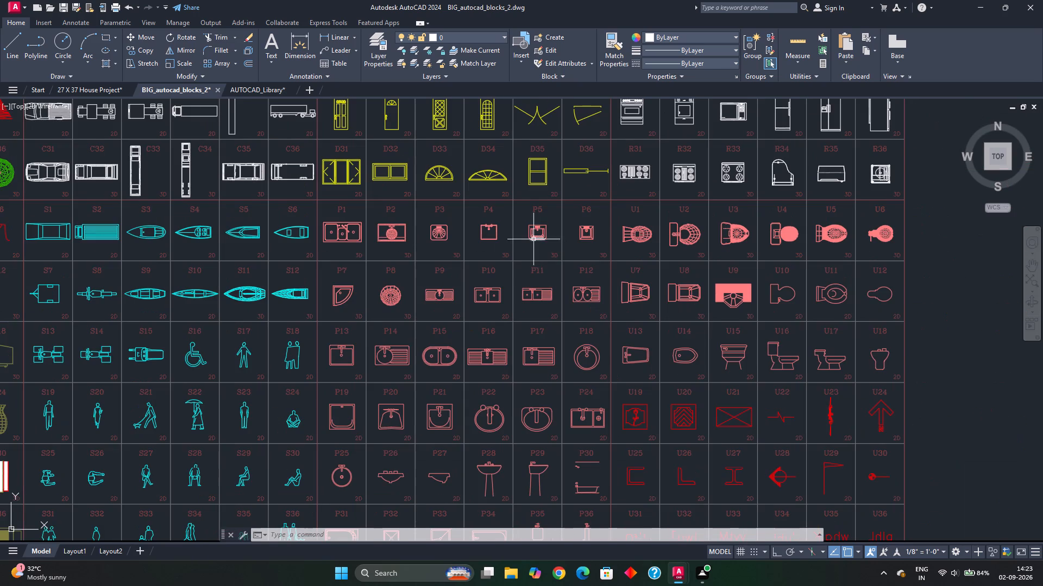
{"action": "scroll", "coordinate": [356, 239], "scroll_direction": "up", "scroll_amount": 1}
{"action": "scroll", "coordinate": [356, 239], "scroll_direction": "down", "scroll_amount": 2}
{"action": "middle_click", "coordinate": [412, 443]}
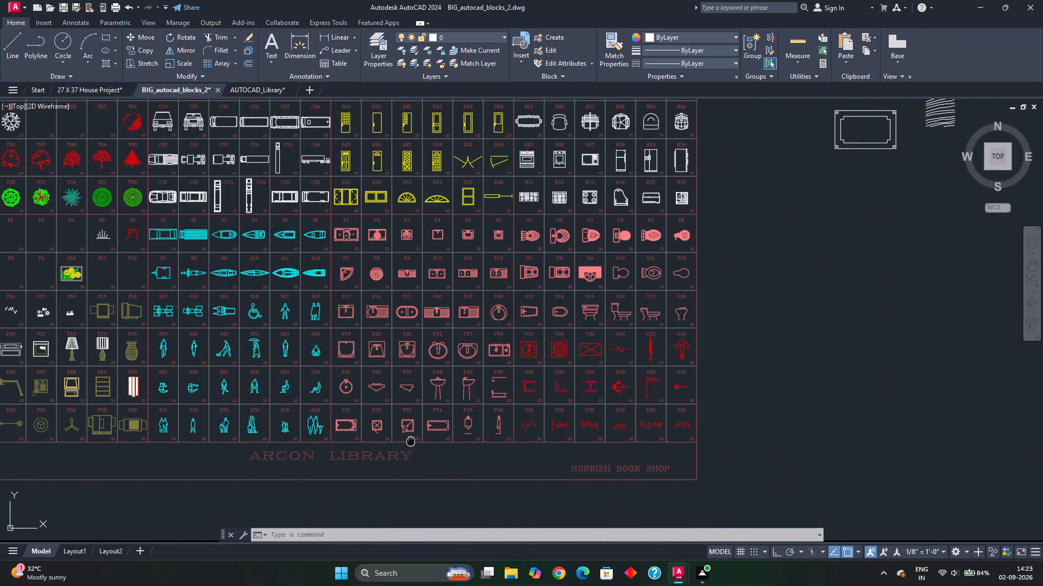
{"action": "middle_click_drag", "start_coordinate": [213, 379], "coordinate": [275, 387]}
{"action": "scroll", "coordinate": [296, 368], "scroll_direction": "up", "scroll_amount": 1}
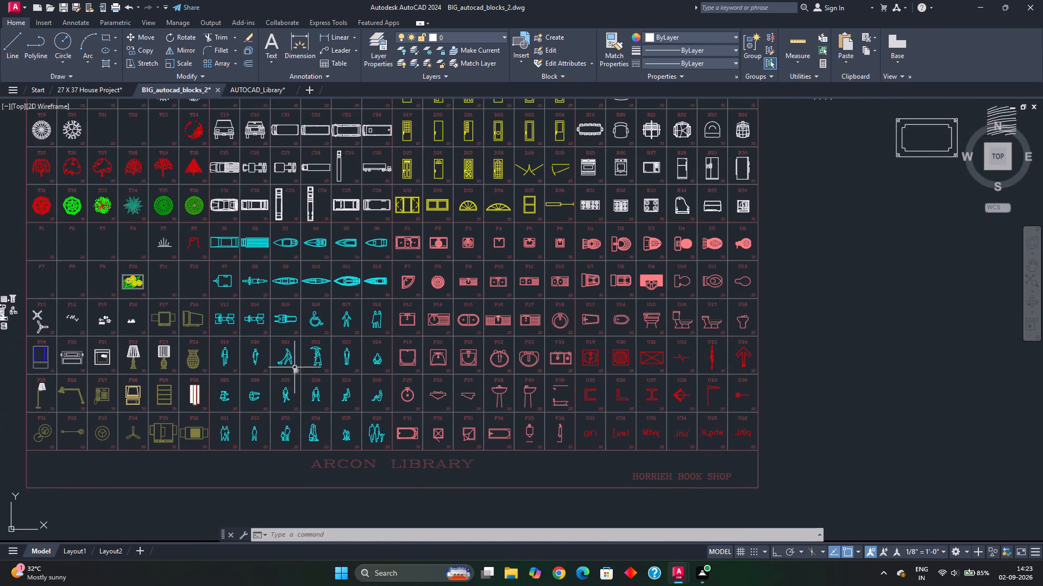
{"action": "scroll", "coordinate": [295, 368], "scroll_direction": "up", "scroll_amount": 1}
{"action": "middle_click_drag", "start_coordinate": [296, 367], "coordinate": [307, 368]}
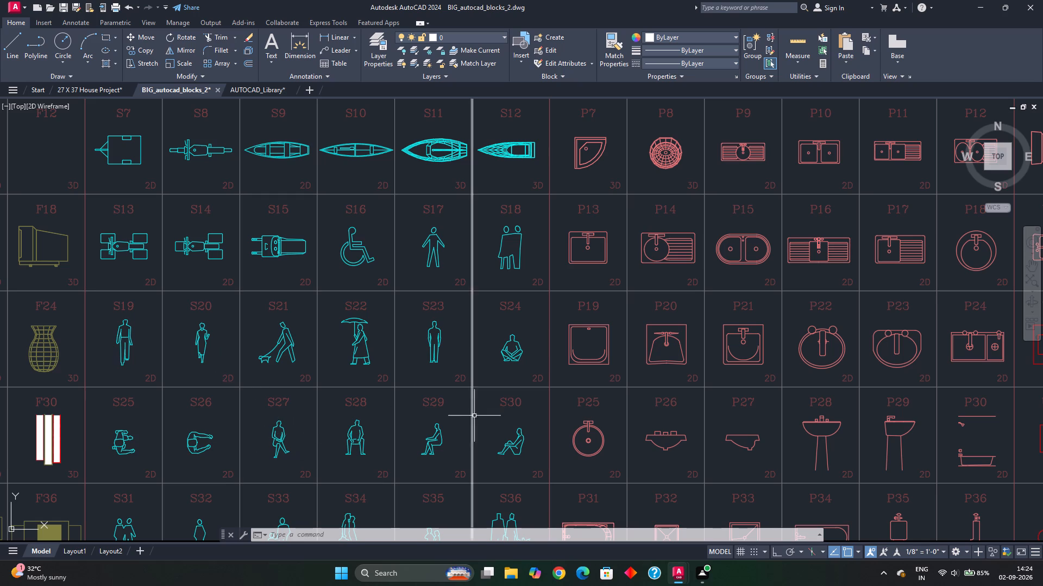
{"action": "scroll", "coordinate": [448, 469], "scroll_direction": "down", "scroll_amount": 1}
{"action": "middle_click_drag", "start_coordinate": [448, 466], "coordinate": [481, 341]}
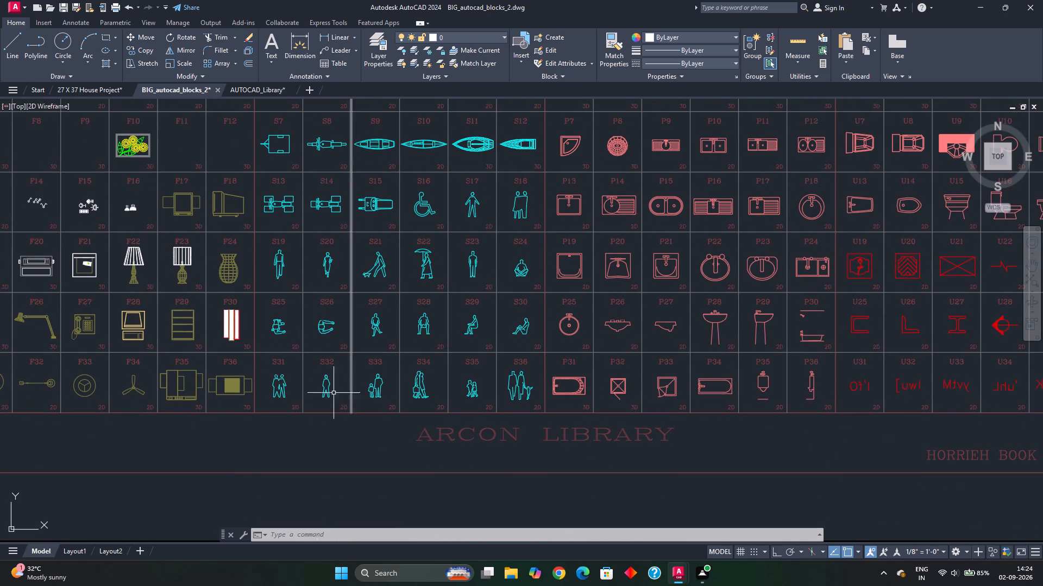
{"action": "middle_click_drag", "start_coordinate": [296, 290], "coordinate": [339, 304]}
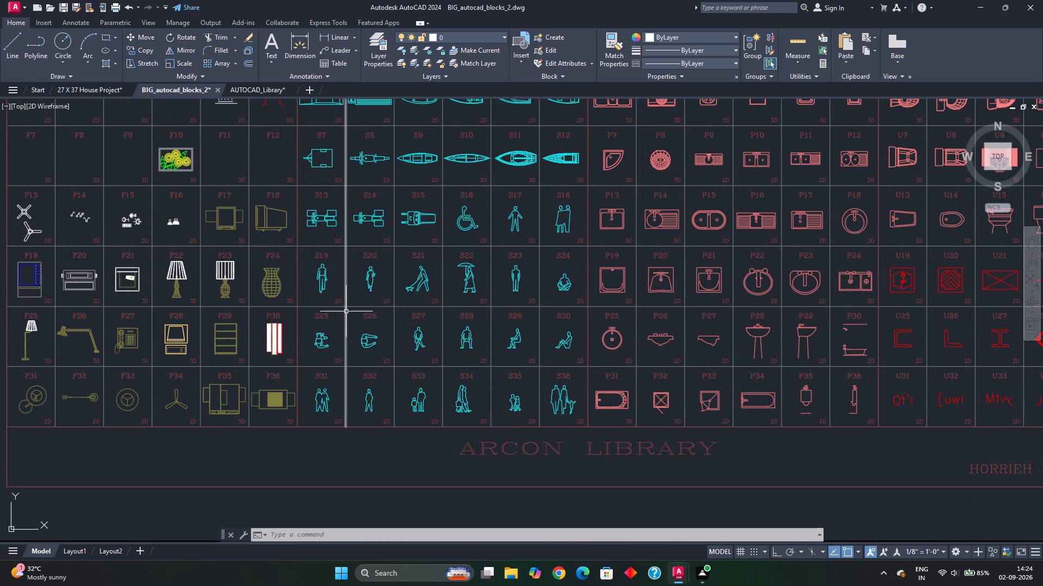
{"action": "scroll", "coordinate": [323, 345], "scroll_direction": "up", "scroll_amount": 3}
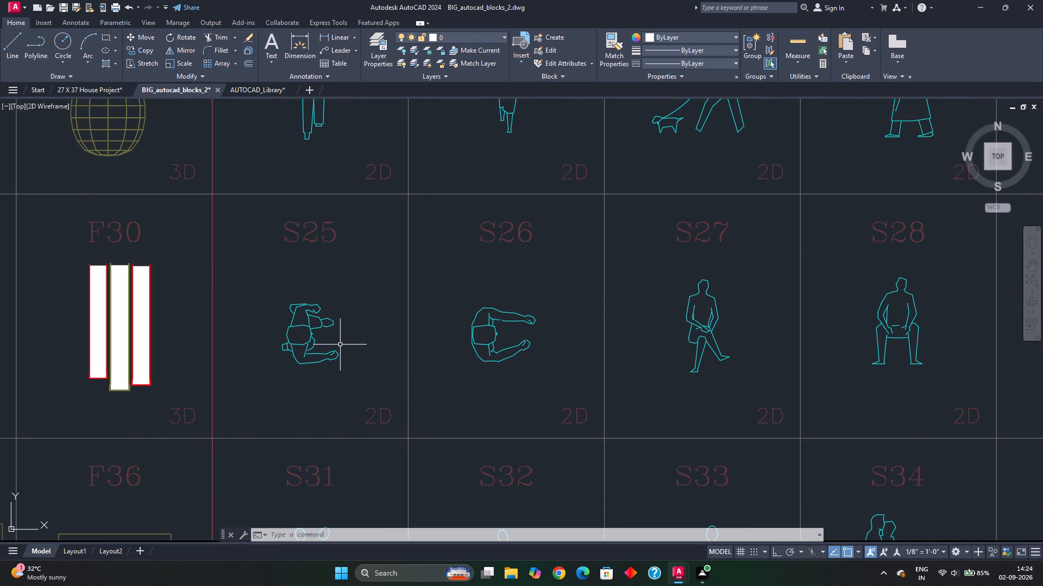
{"action": "scroll", "coordinate": [340, 346], "scroll_direction": "down", "scroll_amount": 2}
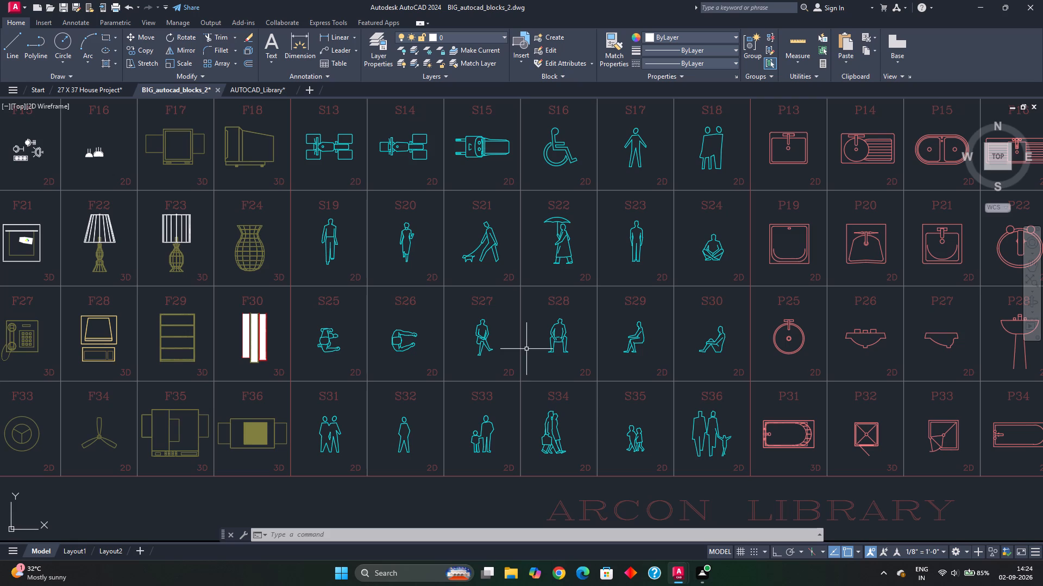
{"action": "scroll", "coordinate": [528, 342], "scroll_direction": "down", "scroll_amount": 2}
{"action": "middle_click_drag", "start_coordinate": [519, 323], "coordinate": [517, 356]}
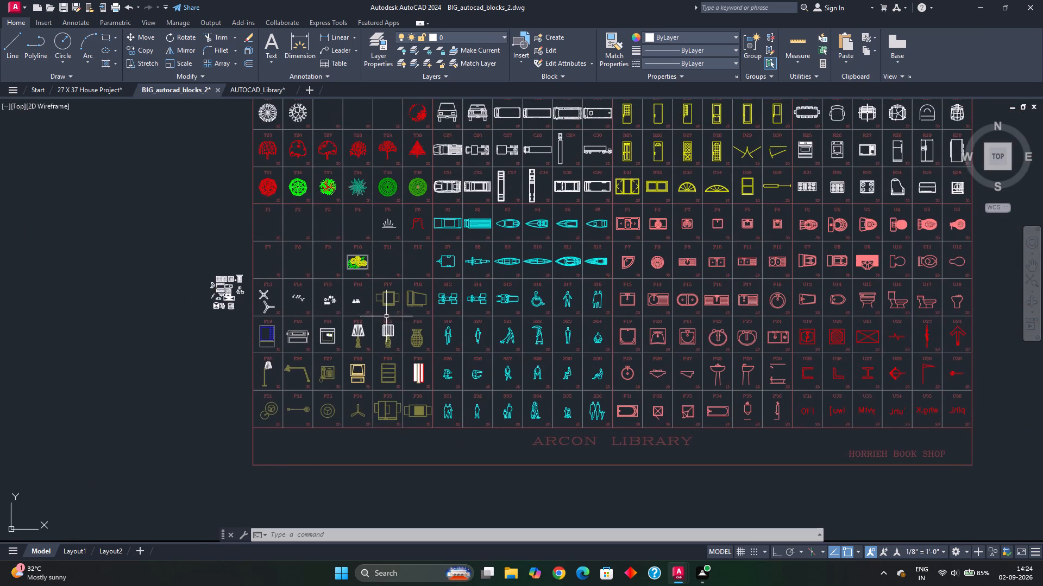
{"action": "scroll", "coordinate": [387, 314], "scroll_direction": "down", "scroll_amount": 2}
{"action": "middle_click_drag", "start_coordinate": [397, 287], "coordinate": [378, 368]}
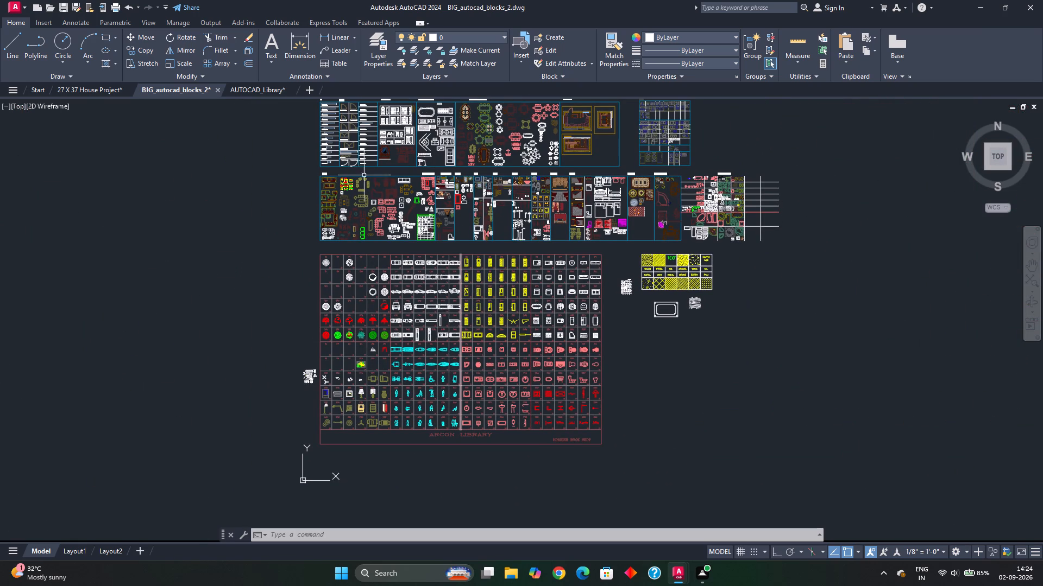
Switch to the AUTOCAD_Library drawing and look through its kitchen blocks, including sinks, laundry appliances, refrigerators and cooktops.
{"action": "left_click", "coordinate": [254, 87]}
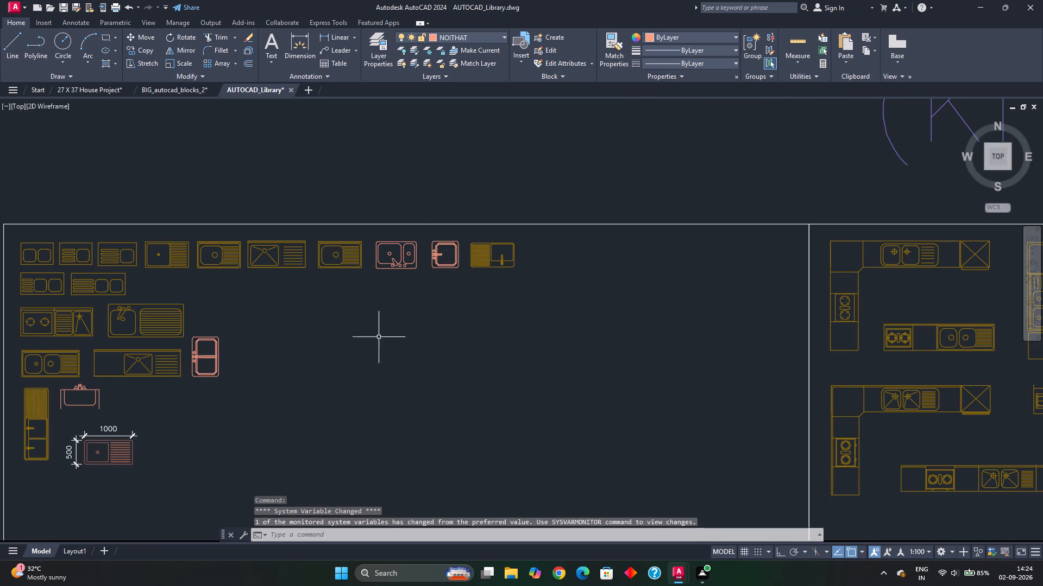
{"action": "middle_click_drag", "start_coordinate": [156, 400], "coordinate": [333, 365]}
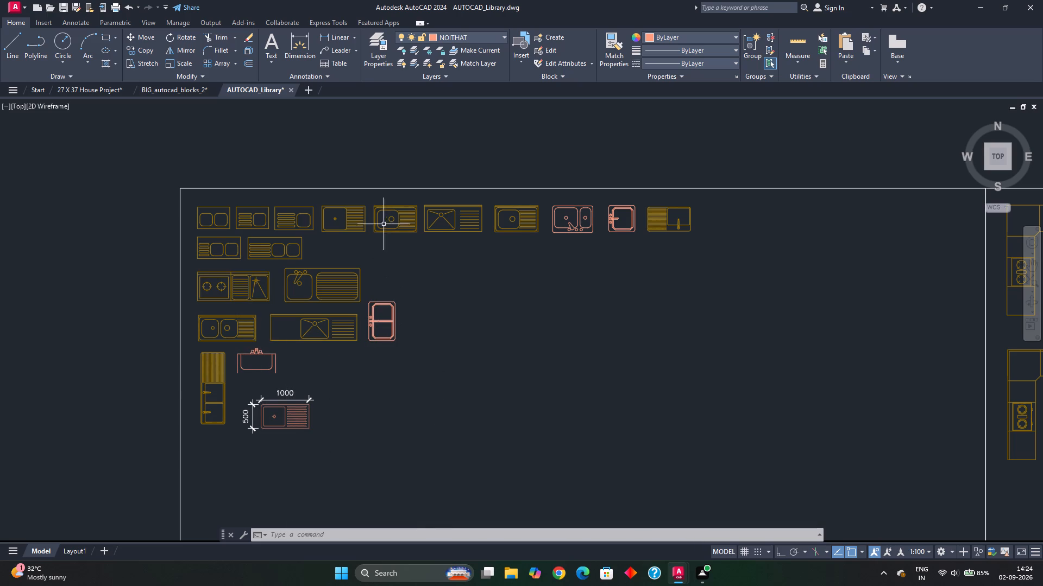
{"action": "scroll", "coordinate": [519, 345], "scroll_direction": "down", "scroll_amount": 2}
{"action": "middle_click_drag", "start_coordinate": [604, 405], "coordinate": [604, 403]}
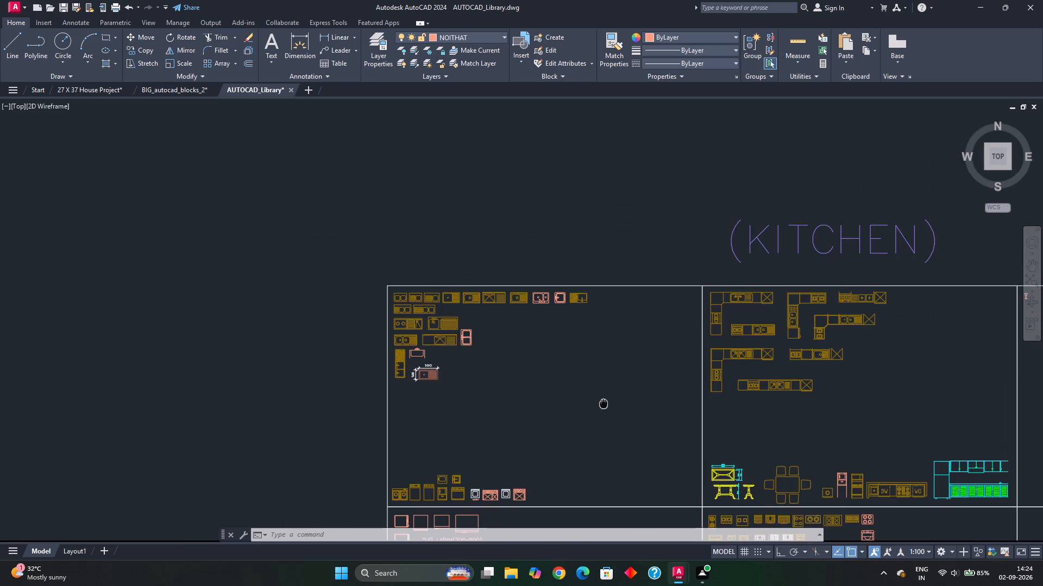
{"action": "middle_click_drag", "start_coordinate": [604, 403], "coordinate": [473, 336]}
{"action": "scroll", "coordinate": [292, 429], "scroll_direction": "up", "scroll_amount": 2}
{"action": "middle_click_drag", "start_coordinate": [292, 428], "coordinate": [360, 335]}
{"action": "scroll", "coordinate": [359, 335], "scroll_direction": "up", "scroll_amount": 1}
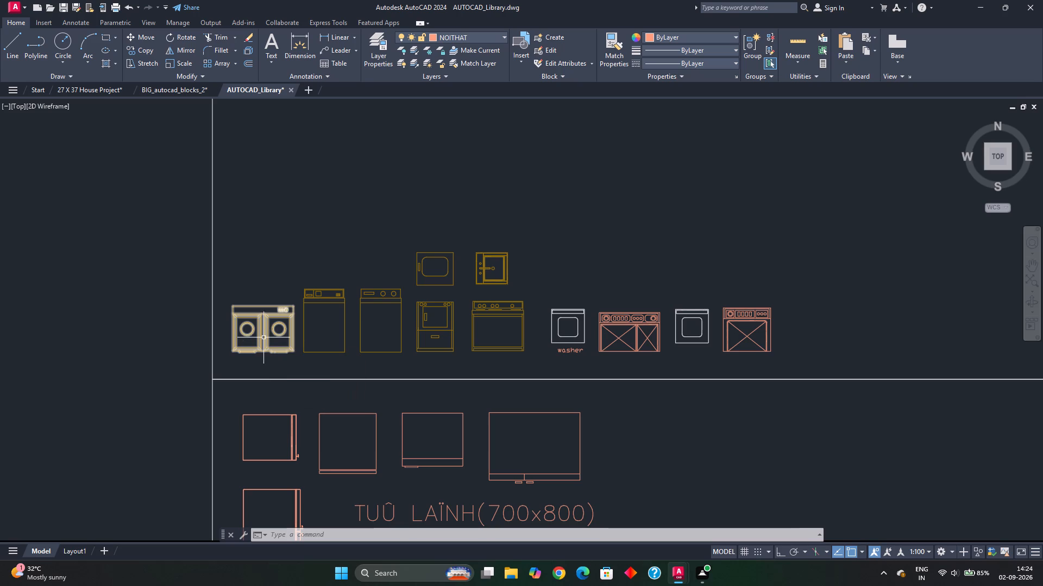
{"action": "scroll", "coordinate": [250, 316], "scroll_direction": "up", "scroll_amount": 3}
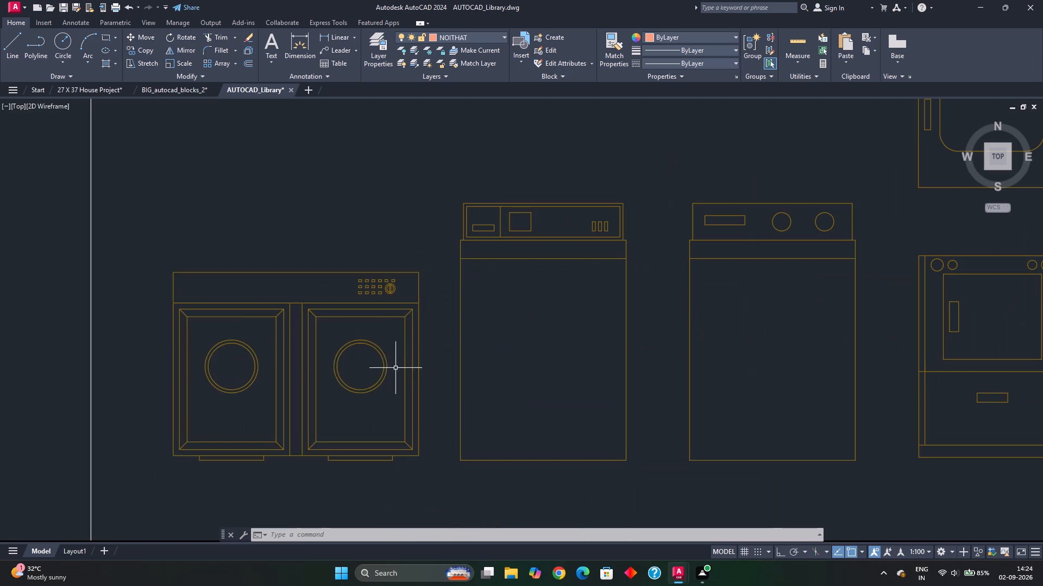
{"action": "scroll", "coordinate": [394, 387], "scroll_direction": "down", "scroll_amount": 1}
{"action": "scroll", "coordinate": [387, 337], "scroll_direction": "up", "scroll_amount": 2}
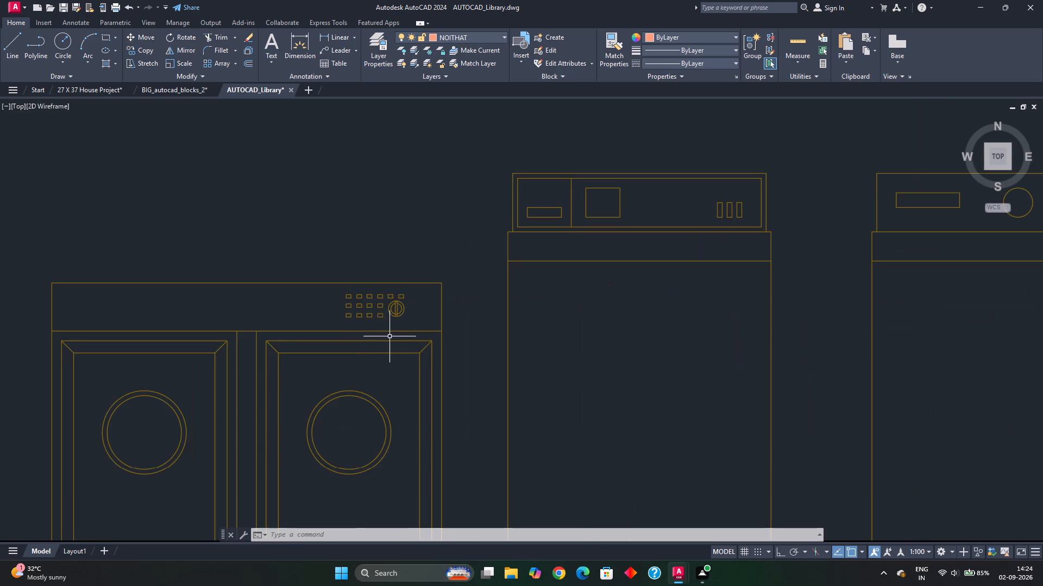
{"action": "middle_click_drag", "start_coordinate": [468, 400], "coordinate": [463, 337]}
{"action": "scroll", "coordinate": [463, 349], "scroll_direction": "down", "scroll_amount": 1}
{"action": "scroll", "coordinate": [555, 394], "scroll_direction": "down", "scroll_amount": 1}
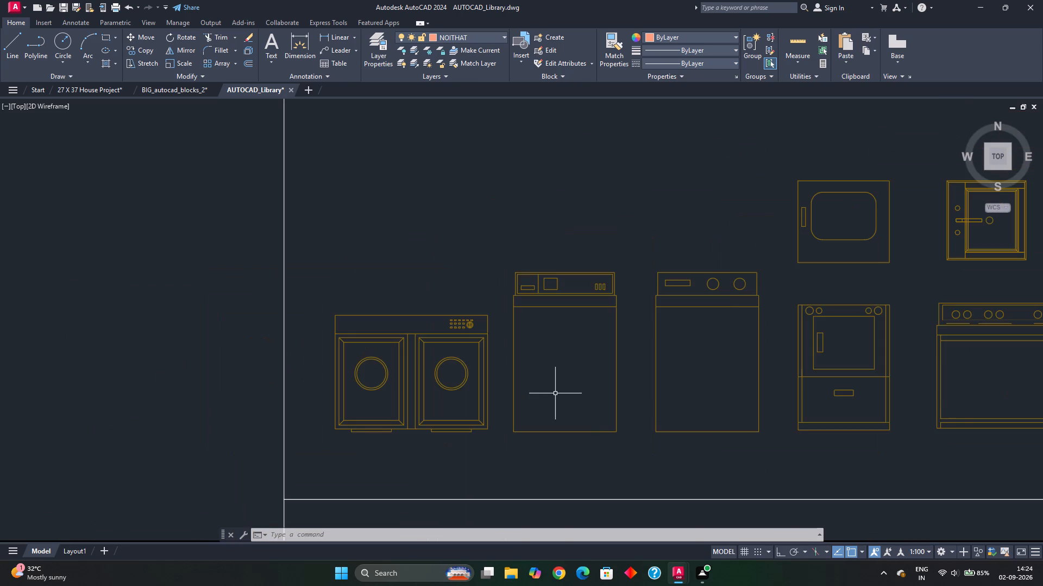
{"action": "scroll", "coordinate": [585, 410], "scroll_direction": "down", "scroll_amount": 1}
{"action": "middle_click_drag", "start_coordinate": [585, 410], "coordinate": [542, 353]}
{"action": "scroll", "coordinate": [583, 377], "scroll_direction": "down", "scroll_amount": 1}
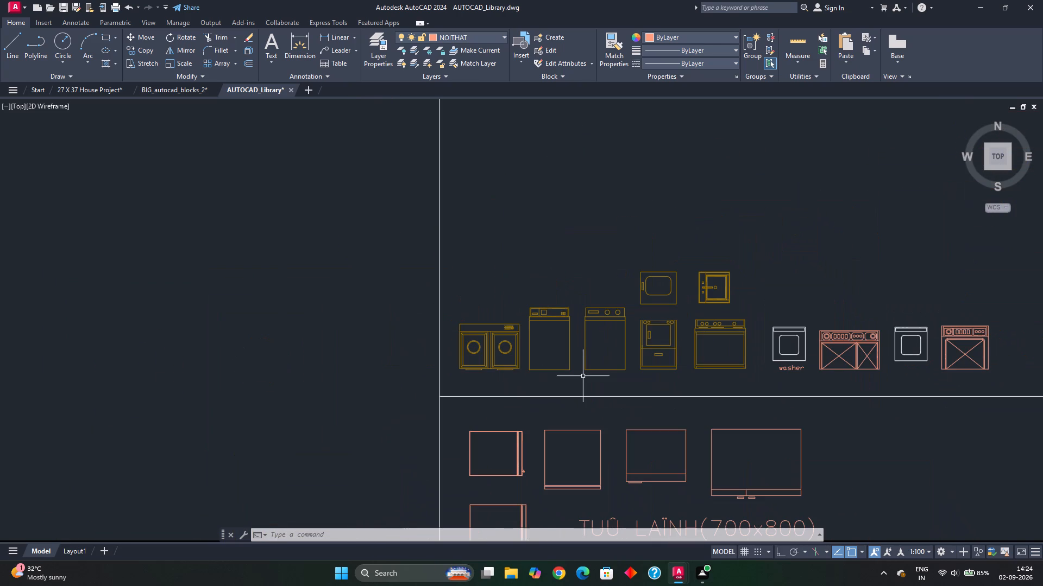
{"action": "left_click", "coordinate": [480, 352]}
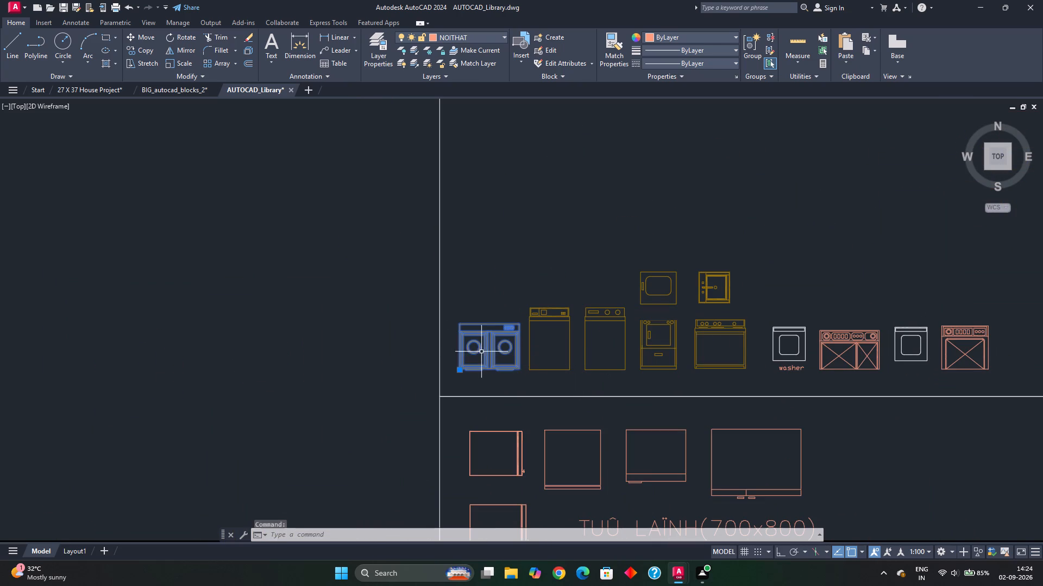
{"action": "scroll", "coordinate": [538, 379], "scroll_direction": "down", "scroll_amount": 2}
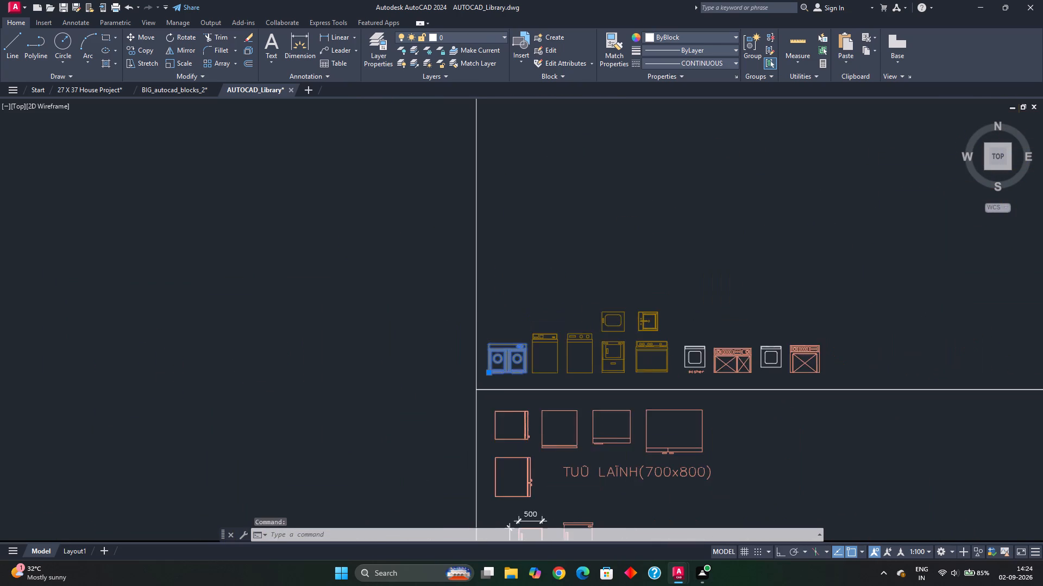
{"action": "middle_click_drag", "start_coordinate": [646, 465], "coordinate": [606, 340]}
{"action": "middle_click_drag", "start_coordinate": [643, 420], "coordinate": [633, 412]}
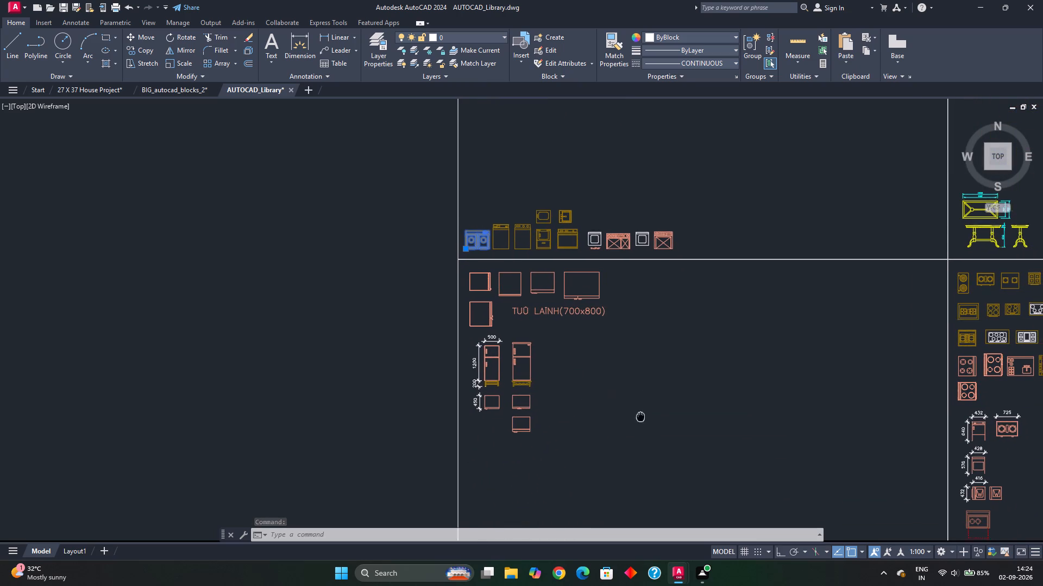
{"action": "middle_click_drag", "start_coordinate": [633, 412], "coordinate": [439, 349]}
{"action": "middle_click_drag", "start_coordinate": [569, 355], "coordinate": [381, 356]}
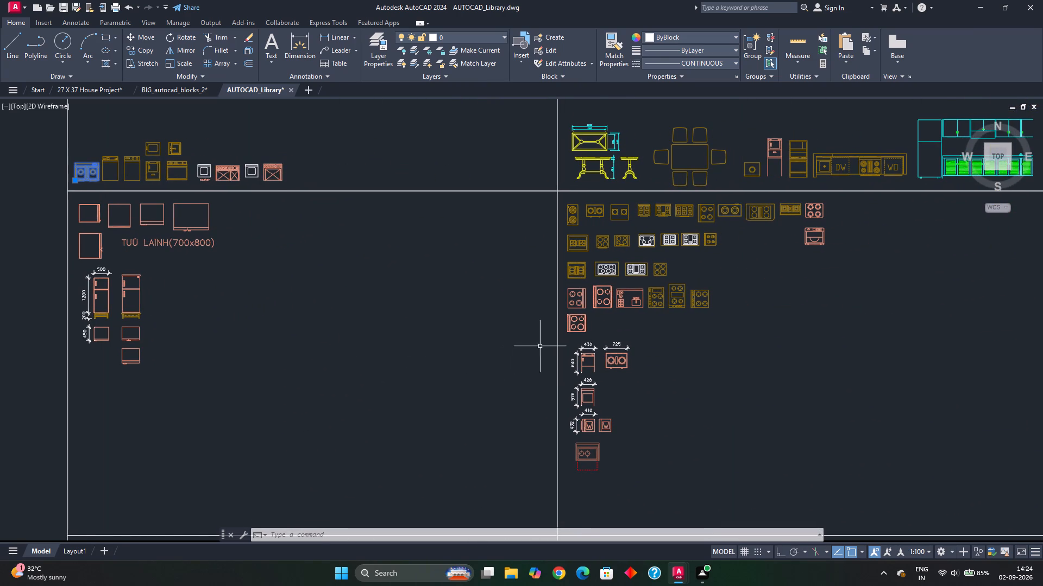
{"action": "scroll", "coordinate": [621, 321], "scroll_direction": "up", "scroll_amount": 3}
{"action": "key", "text": "Escape"}
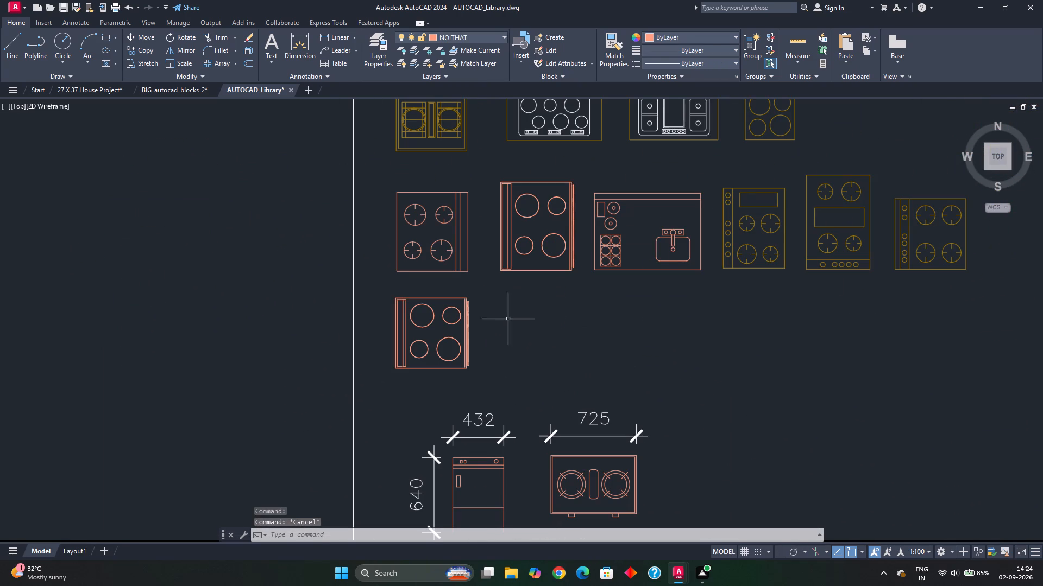
Copy the four-burner cooktop above the lone one from the library and paste it into 27 X 37 House Project, east of the floor plan.
{"action": "scroll", "coordinate": [474, 323], "scroll_direction": "down", "scroll_amount": 2}
{"action": "middle_click_drag", "start_coordinate": [474, 327], "coordinate": [476, 338]}
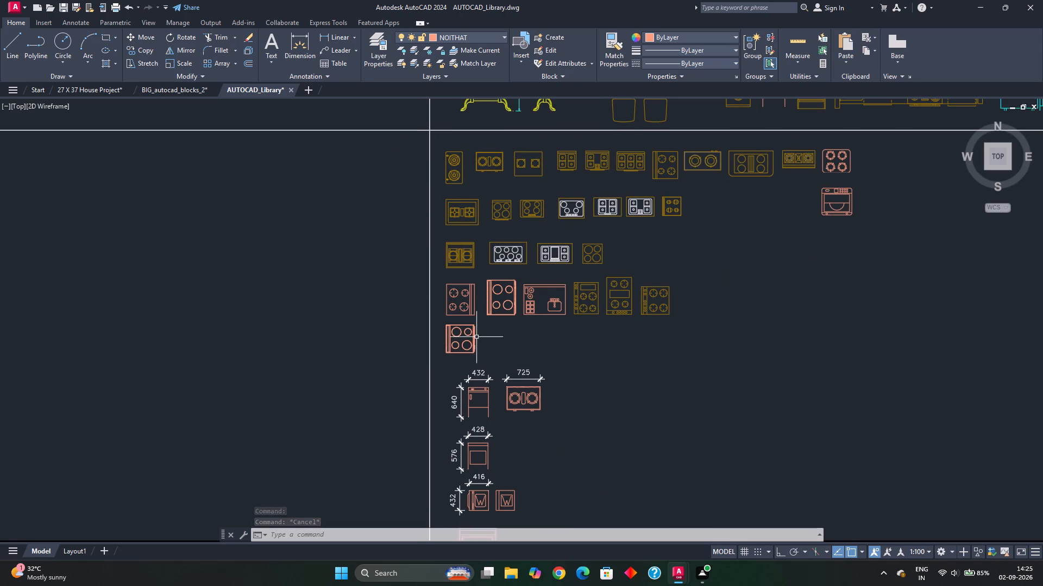
{"action": "scroll", "coordinate": [474, 333], "scroll_direction": "up", "scroll_amount": 2}
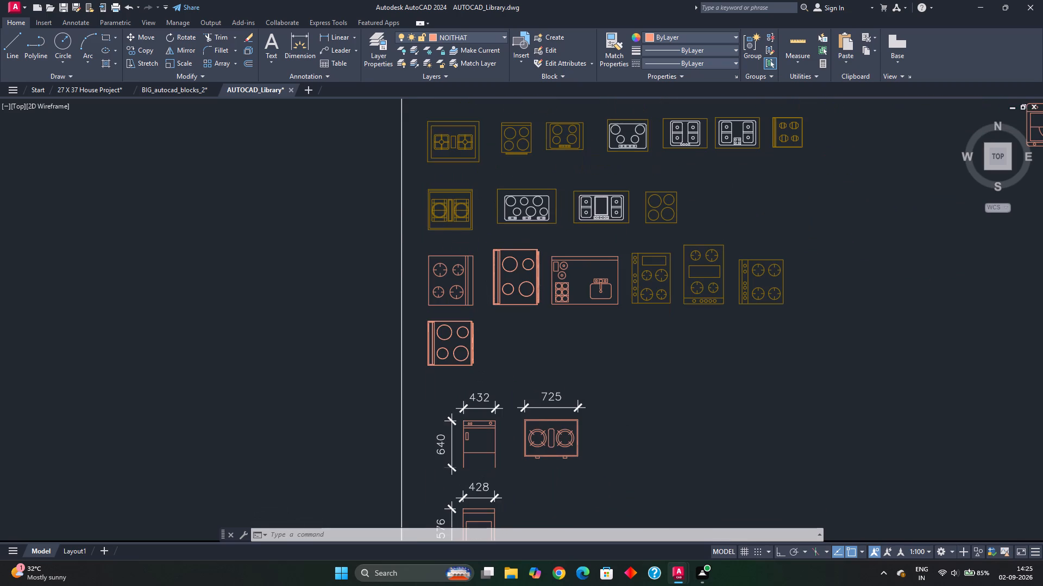
{"action": "middle_click_drag", "start_coordinate": [535, 368], "coordinate": [536, 296]}
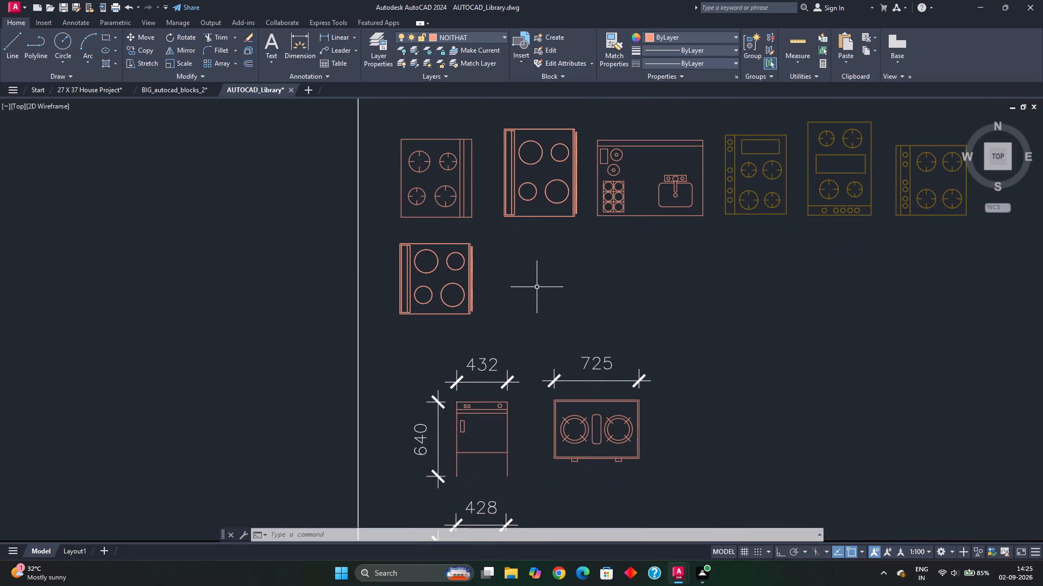
{"action": "middle_click_drag", "start_coordinate": [541, 278], "coordinate": [548, 383]}
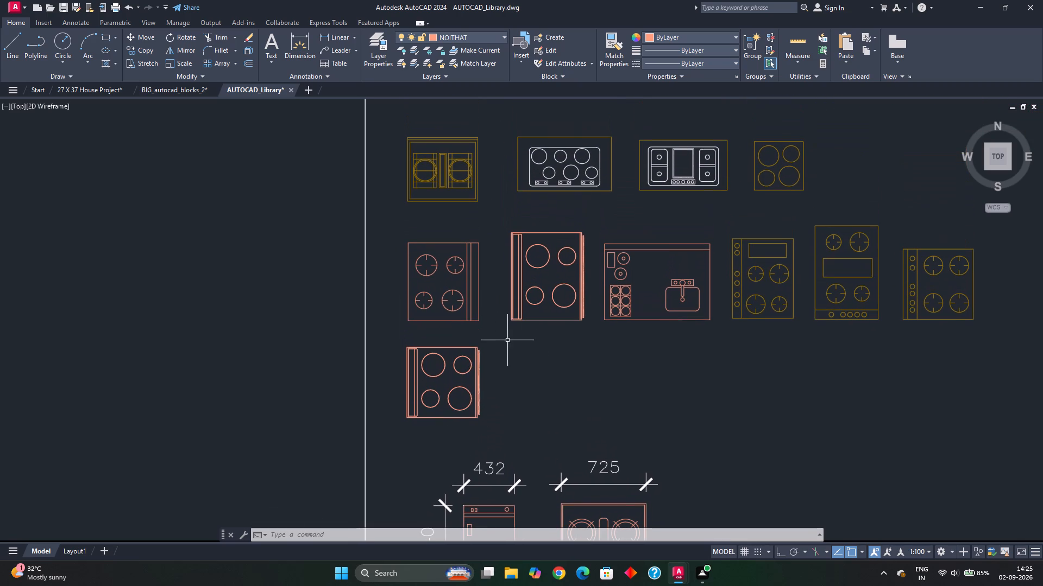
{"action": "left_click", "coordinate": [472, 312]}
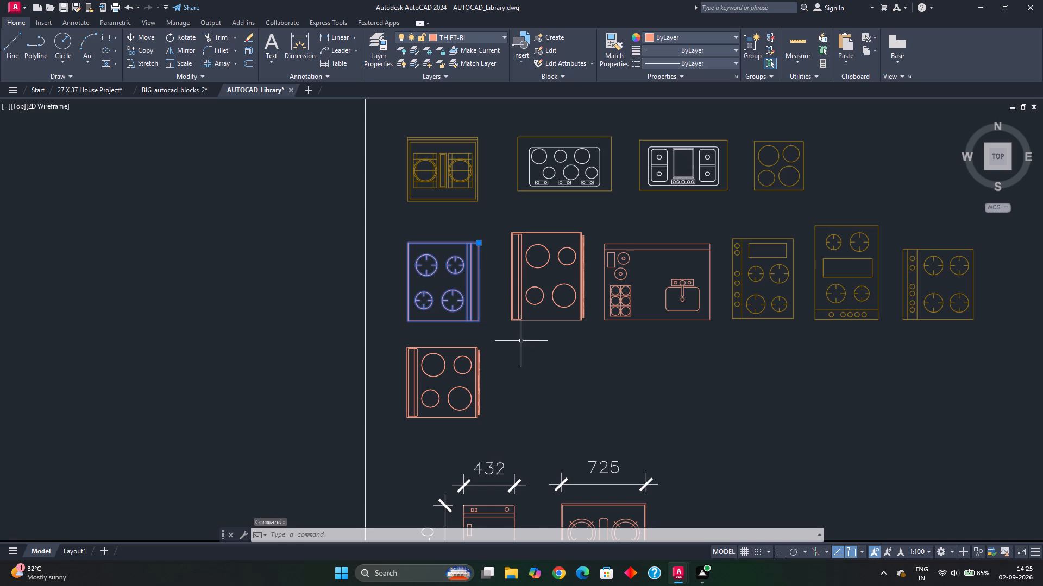
{"action": "key", "text": "ctrl+c"}
{"action": "left_click", "coordinate": [99, 85]}
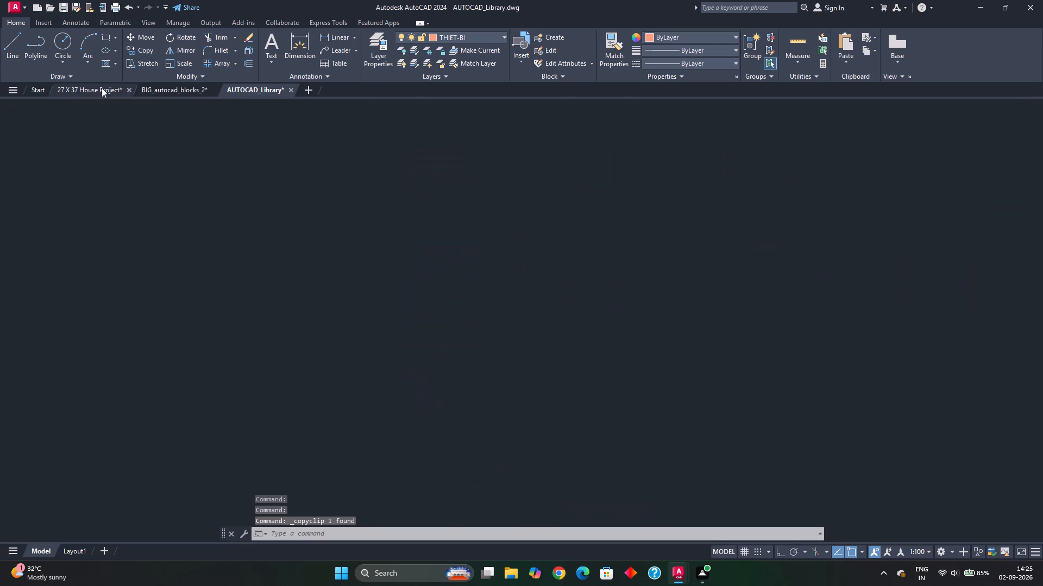
{"action": "scroll", "coordinate": [489, 357], "scroll_direction": "down", "scroll_amount": 2}
{"action": "middle_click_drag", "start_coordinate": [493, 364], "coordinate": [367, 262]}
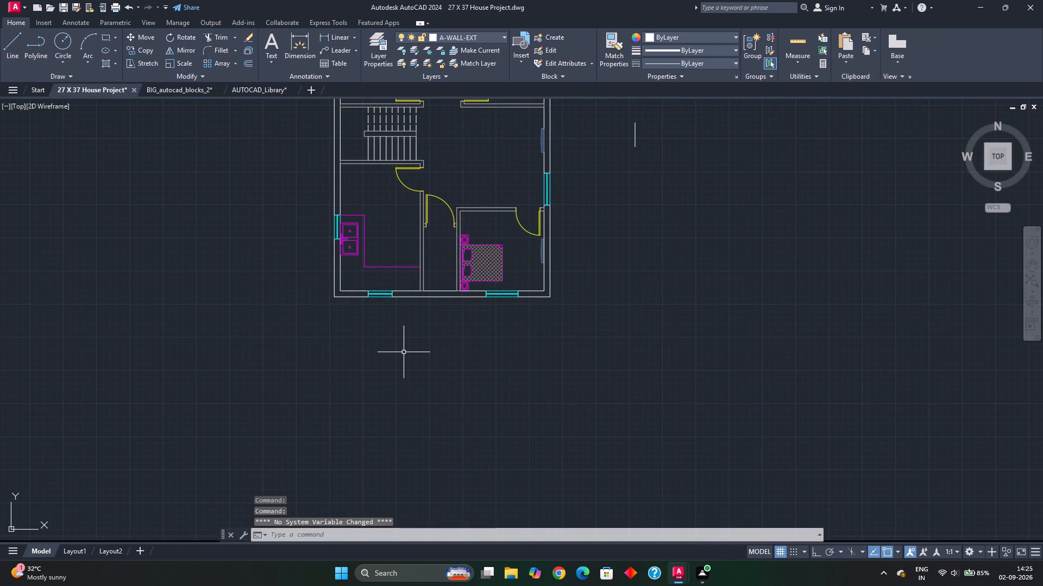
{"action": "key", "text": "ctrl+v"}
{"action": "scroll", "coordinate": [409, 478], "scroll_direction": "down", "scroll_amount": 2}
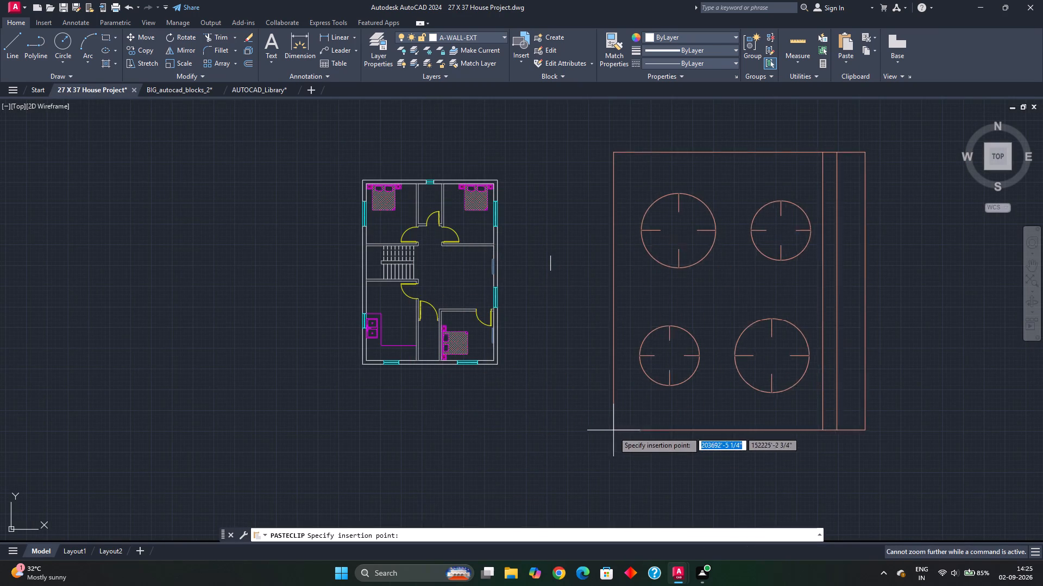
{"action": "left_click", "coordinate": [612, 429]}
Delete the short vertical line between the floor plan and the pasted cooktop.
{"action": "left_click", "coordinate": [551, 264]}
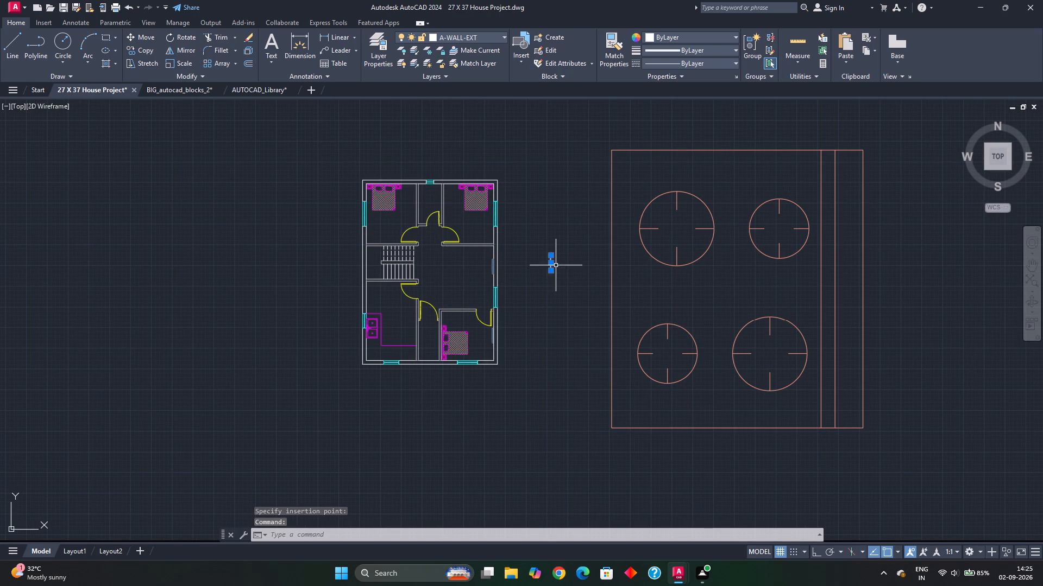
{"action": "key", "text": "Delete"}
Move the pasted four-burner cooktop to the A-FURN layer.
{"action": "left_click", "coordinate": [585, 130]}
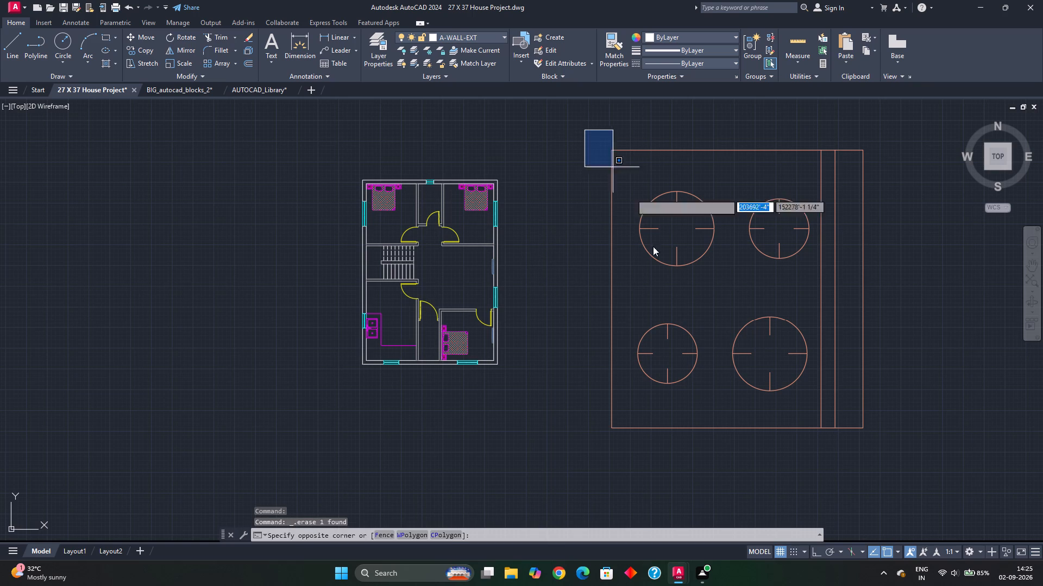
{"action": "left_click", "coordinate": [918, 461]}
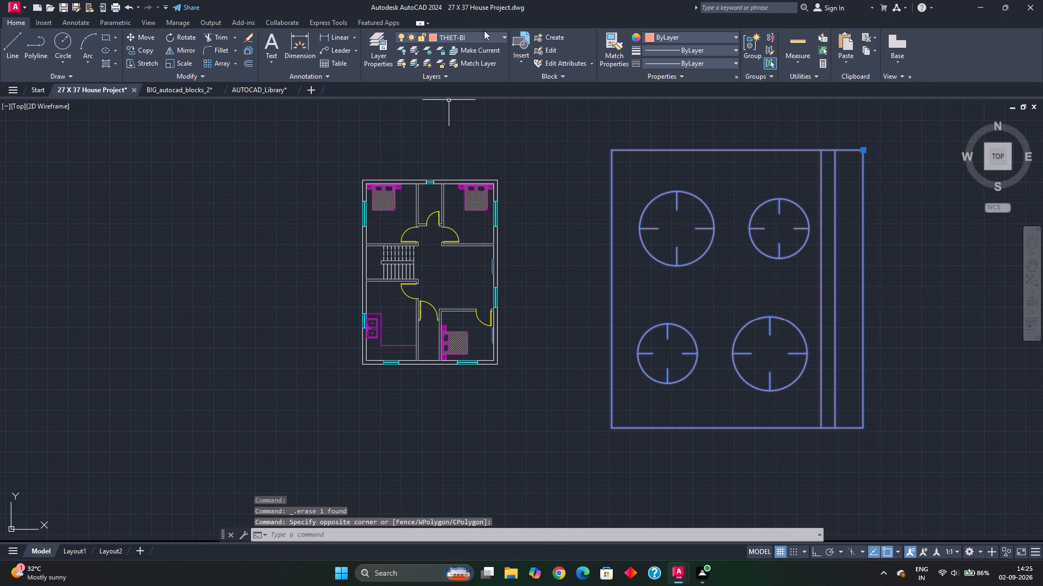
{"action": "left_click", "coordinate": [486, 35]}
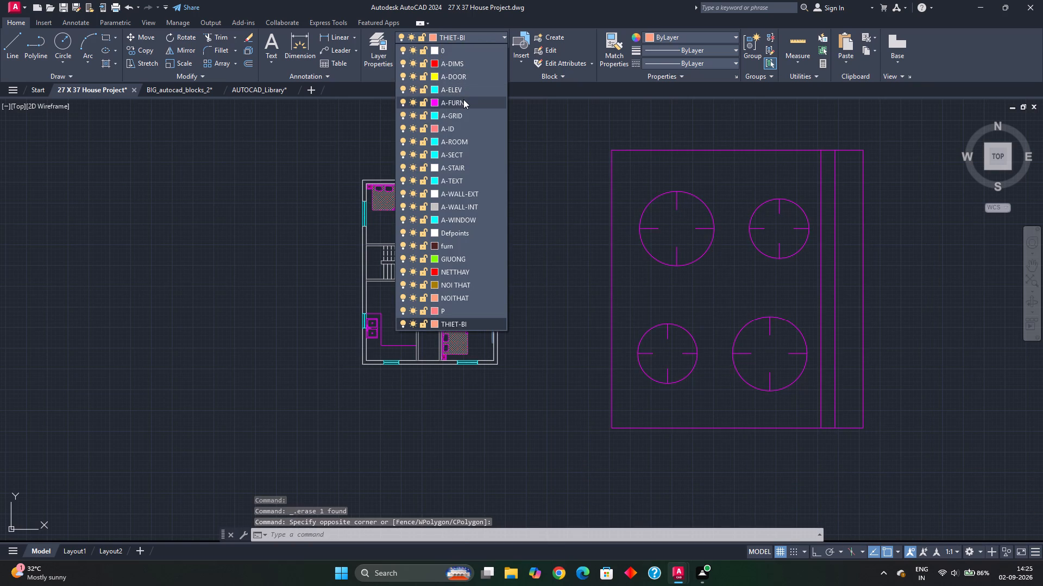
{"action": "left_click", "coordinate": [463, 99]}
{"action": "key", "text": "Escape"}
Assign the wall-mounted TV block on the living area's east wall, north of the window, to the A-FURN layer.
{"action": "scroll", "coordinate": [470, 295], "scroll_direction": "up", "scroll_amount": 2}
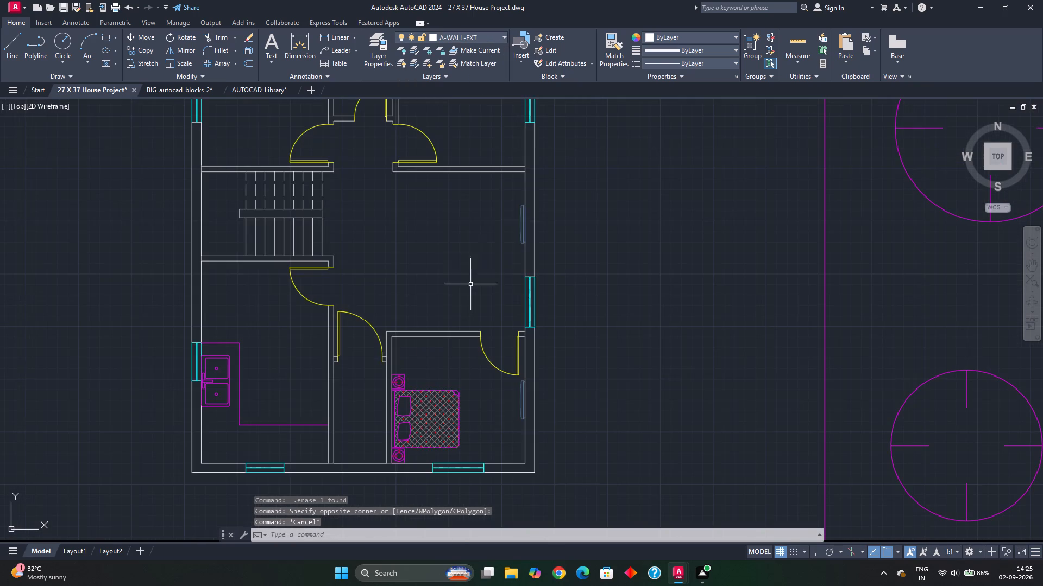
{"action": "scroll", "coordinate": [518, 213], "scroll_direction": "up", "scroll_amount": 3}
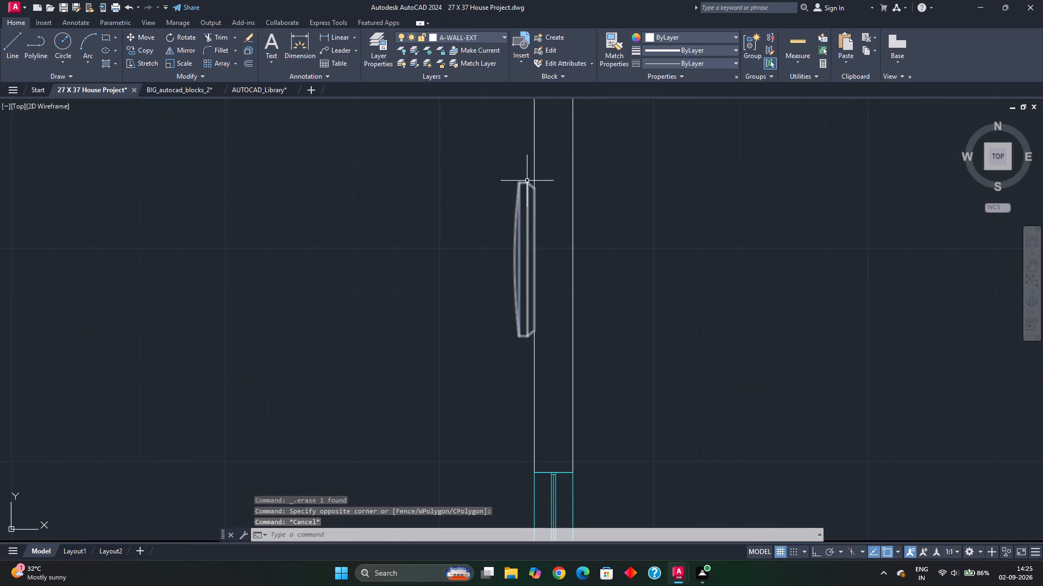
{"action": "left_click", "coordinate": [527, 181]}
{"action": "left_click", "coordinate": [514, 198]}
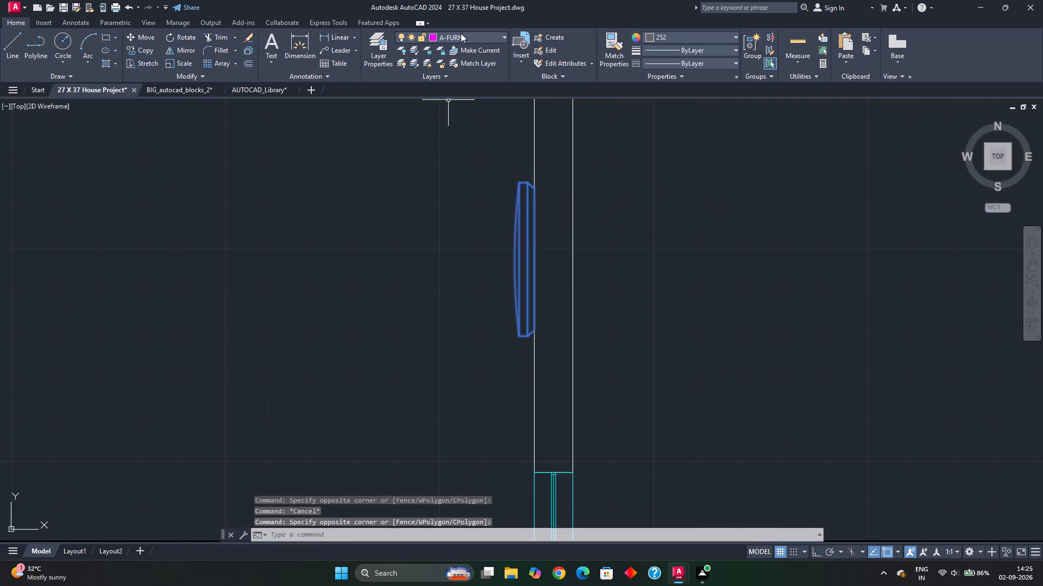
{"action": "left_click", "coordinate": [462, 31]}
{"action": "left_click", "coordinate": [445, 104]}
{"action": "key", "text": "Escape"}
Check the kitchen's counter and south wall distances around the south window with Quick Measure.
{"action": "scroll", "coordinate": [530, 303], "scroll_direction": "down", "scroll_amount": 1}
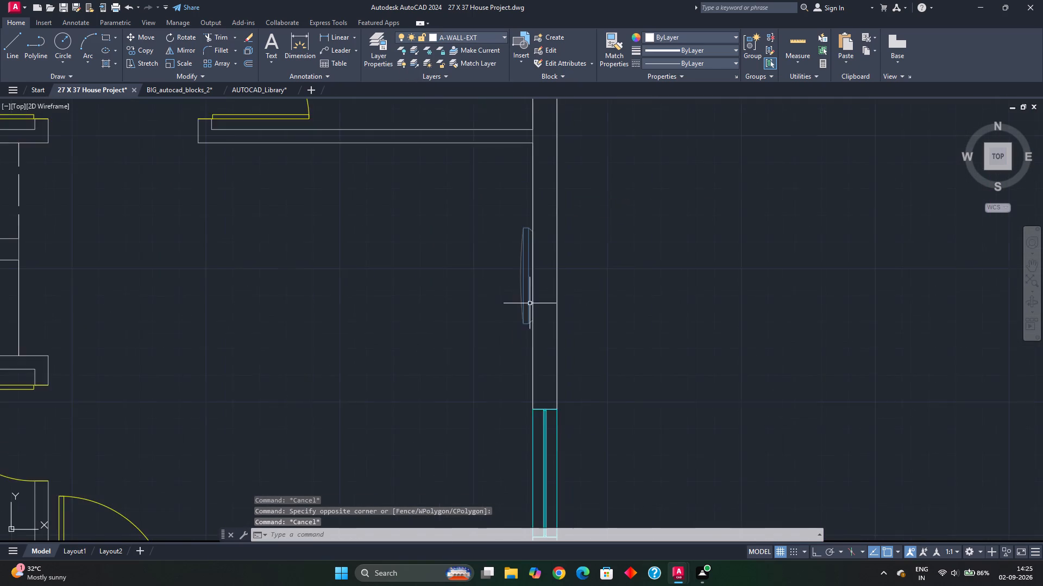
{"action": "middle_click_drag", "start_coordinate": [530, 304], "coordinate": [463, 74]}
{"action": "scroll", "coordinate": [503, 335], "scroll_direction": "down", "scroll_amount": 2}
{"action": "middle_click_drag", "start_coordinate": [502, 337], "coordinate": [455, 152]}
{"action": "middle_click_drag", "start_coordinate": [550, 285], "coordinate": [542, 295]}
{"action": "scroll", "coordinate": [541, 295], "scroll_direction": "down", "scroll_amount": 1}
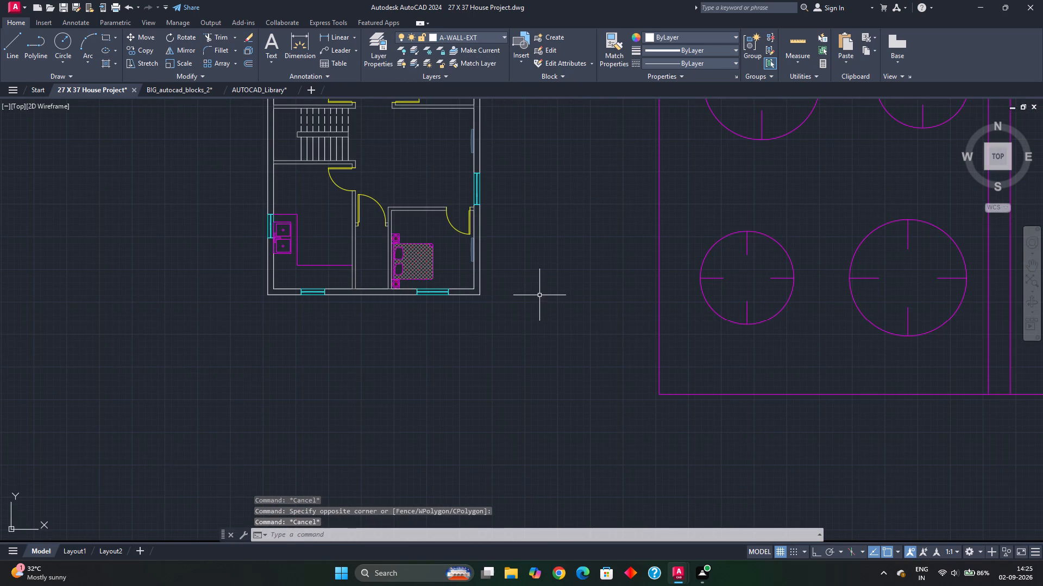
{"action": "scroll", "coordinate": [306, 271], "scroll_direction": "up", "scroll_amount": 1}
{"action": "middle_click_drag", "start_coordinate": [306, 271], "coordinate": [332, 272]}
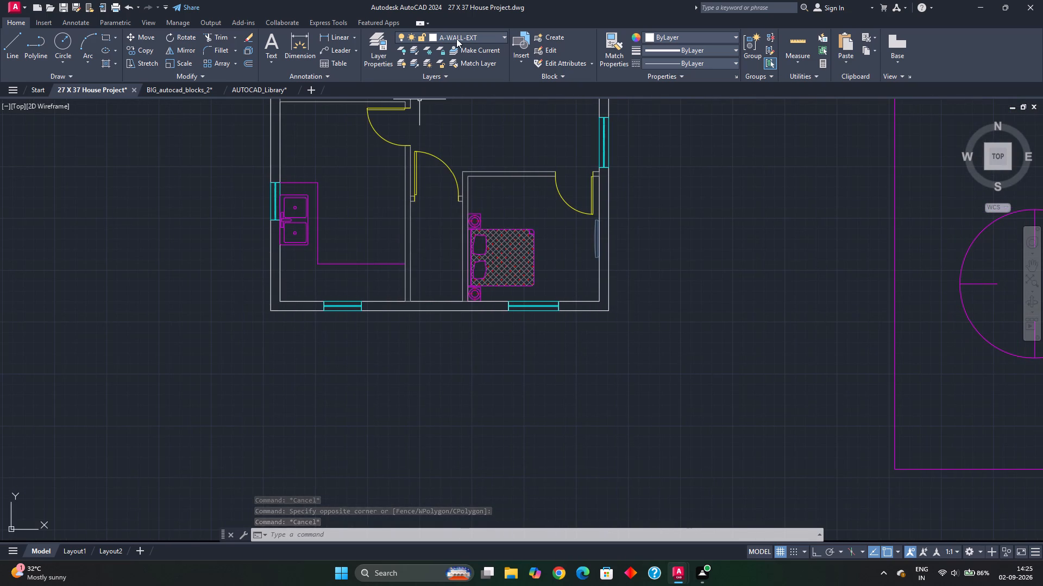
{"action": "key", "text": "Escape"}
{"action": "left_click", "coordinate": [794, 42]}
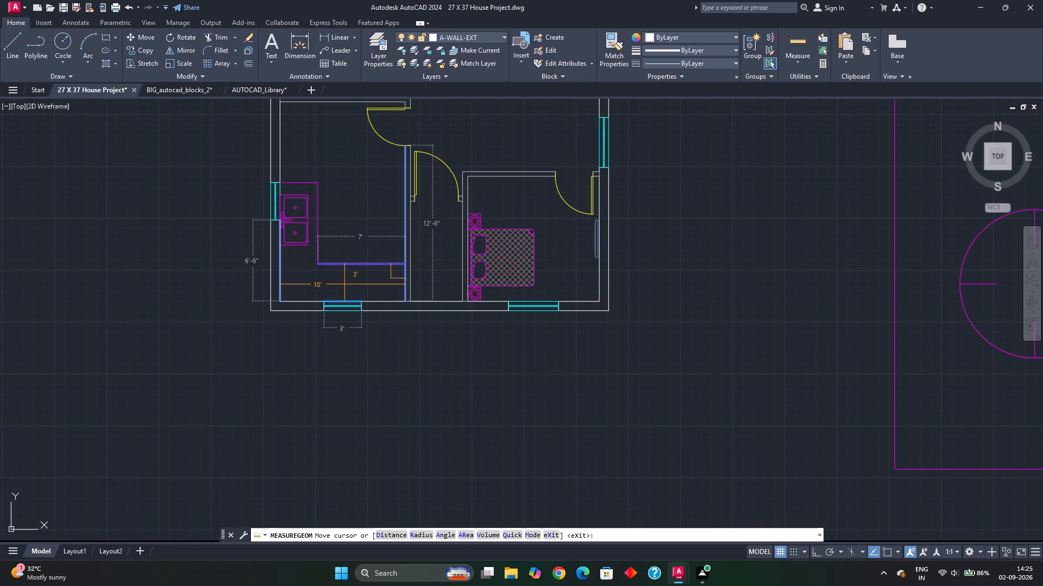
{"action": "scroll", "coordinate": [367, 285], "scroll_direction": "up", "scroll_amount": 2}
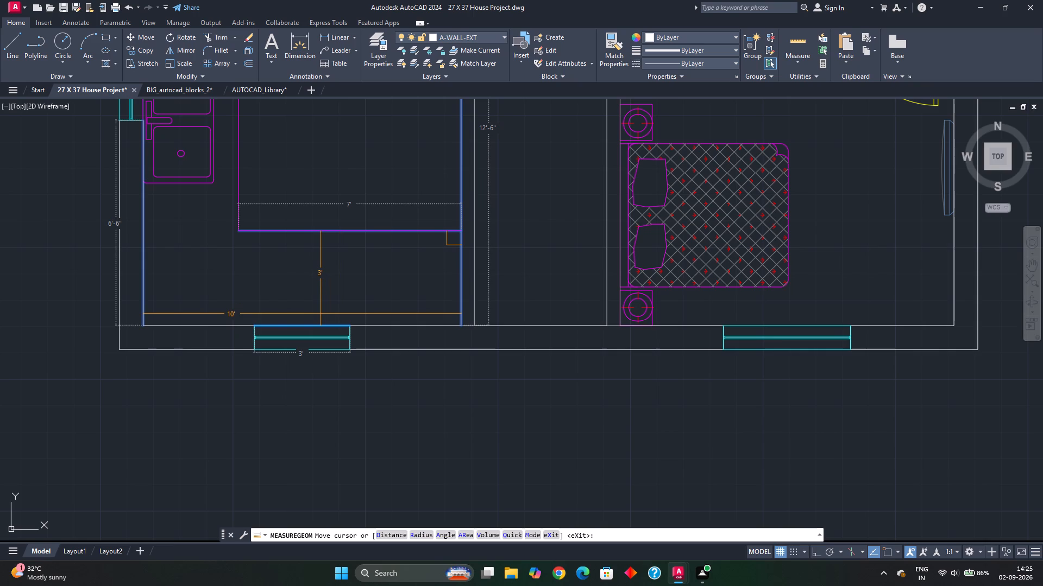
{"action": "key", "text": "Escape"}
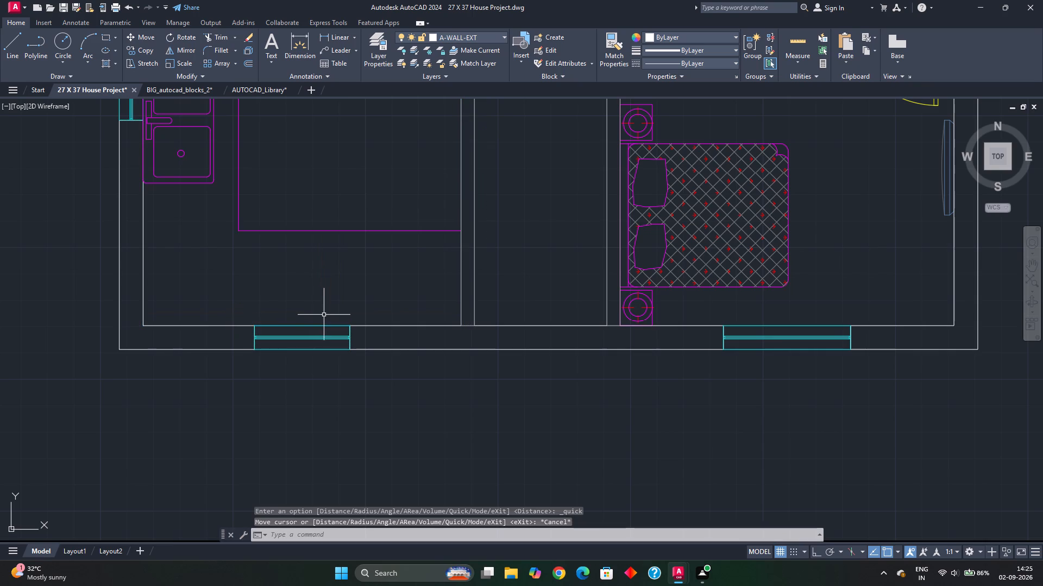
{"action": "scroll", "coordinate": [325, 318], "scroll_direction": "down", "scroll_amount": 2}
{"action": "scroll", "coordinate": [532, 373], "scroll_direction": "down", "scroll_amount": 2}
{"action": "middle_click_drag", "start_coordinate": [586, 365], "coordinate": [539, 379]}
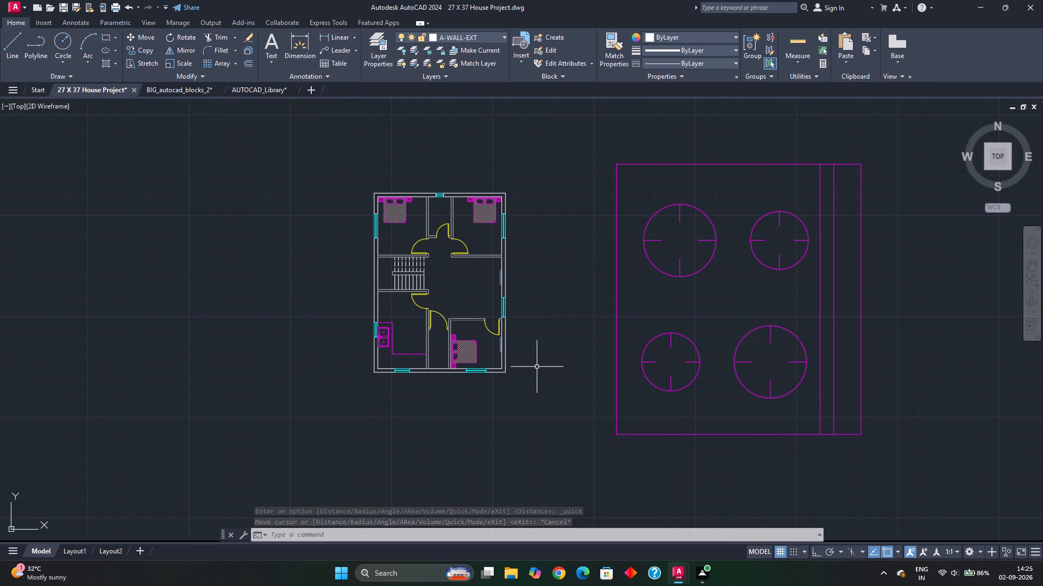
Draw a vertical 3' reference line just east of the oversized cooktop, with Ortho turned on.
{"action": "middle_click_drag", "start_coordinate": [552, 360], "coordinate": [411, 349]}
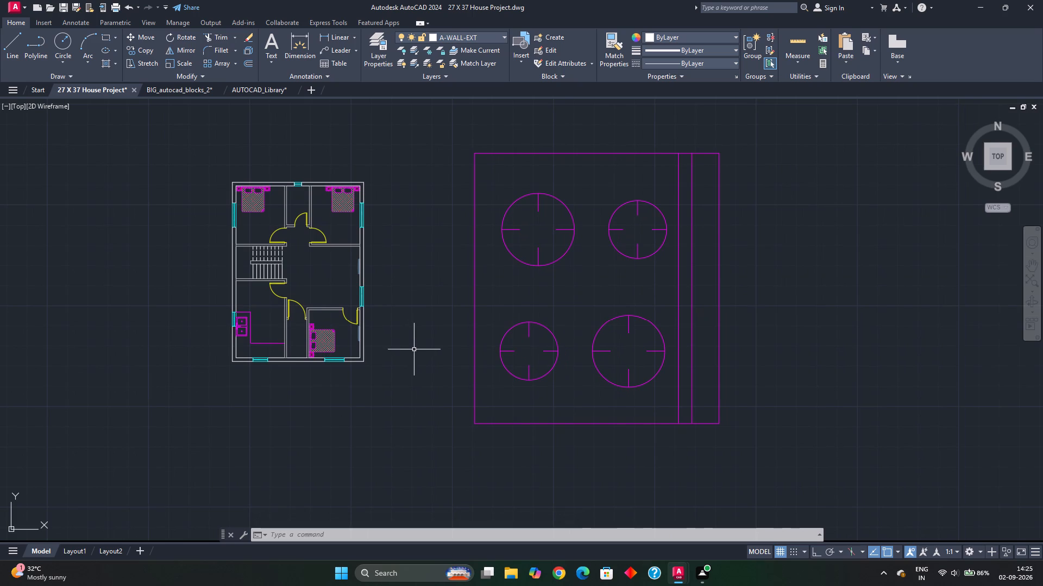
{"action": "key", "text": "l"}
{"action": "key", "text": "Return"}
{"action": "left_click", "coordinate": [785, 228]}
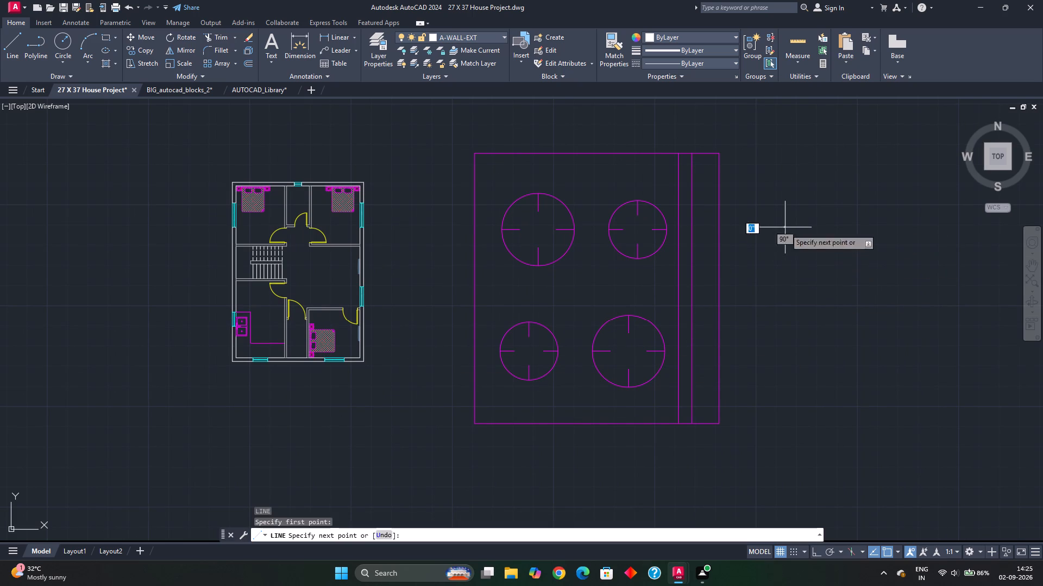
{"action": "left_click", "coordinate": [816, 550]}
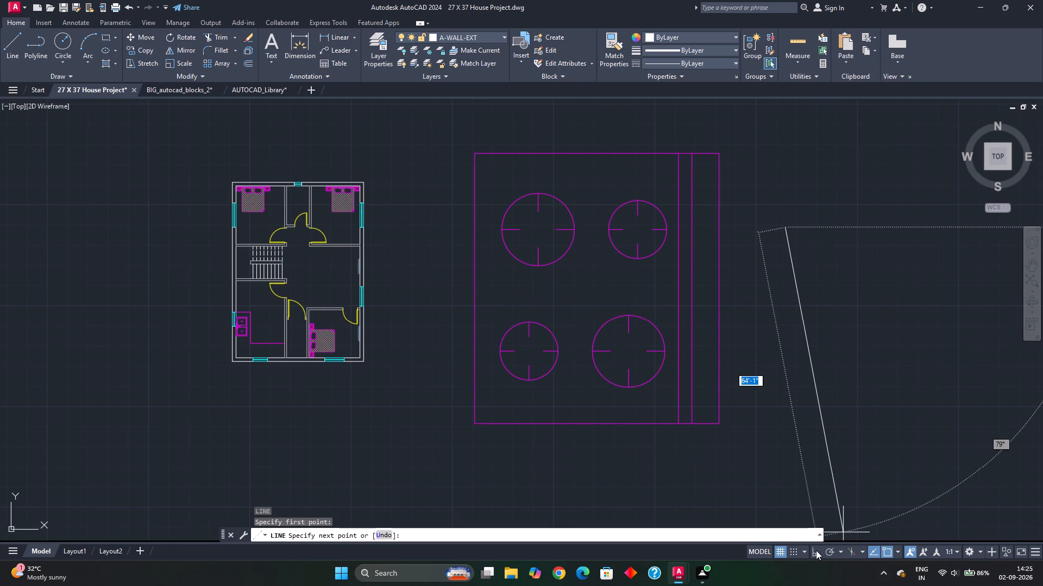
{"action": "type", "text": "3'"}
{"action": "key", "text": "Return"}
{"action": "key", "text": "Escape"}
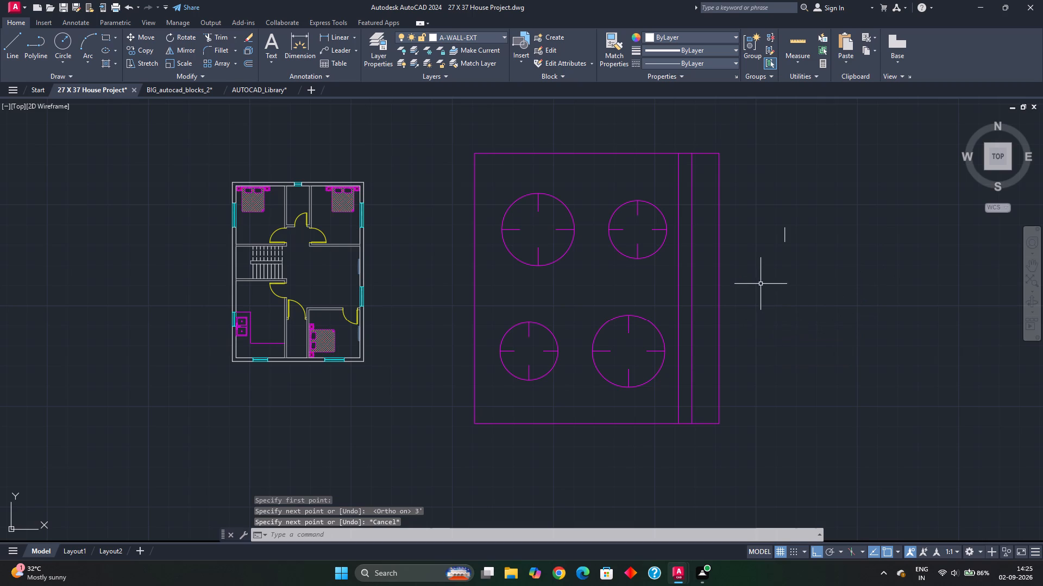
Scale the cooktop by reference about the line's upper end, matching its full north-south length to the 3' line.
{"action": "left_click", "coordinate": [724, 225]}
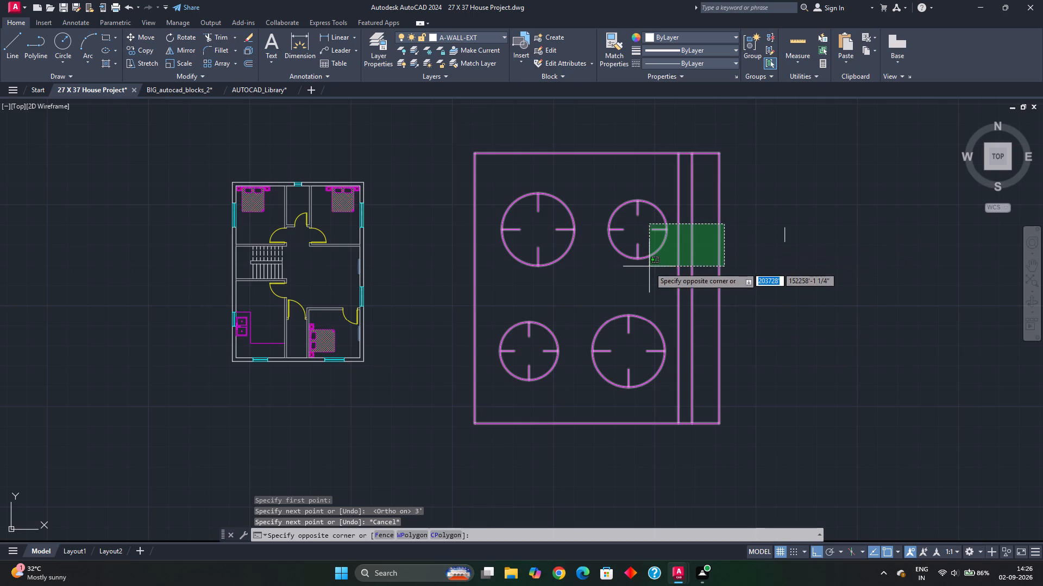
{"action": "left_click", "coordinate": [649, 267]}
{"action": "type", "text": "sc"}
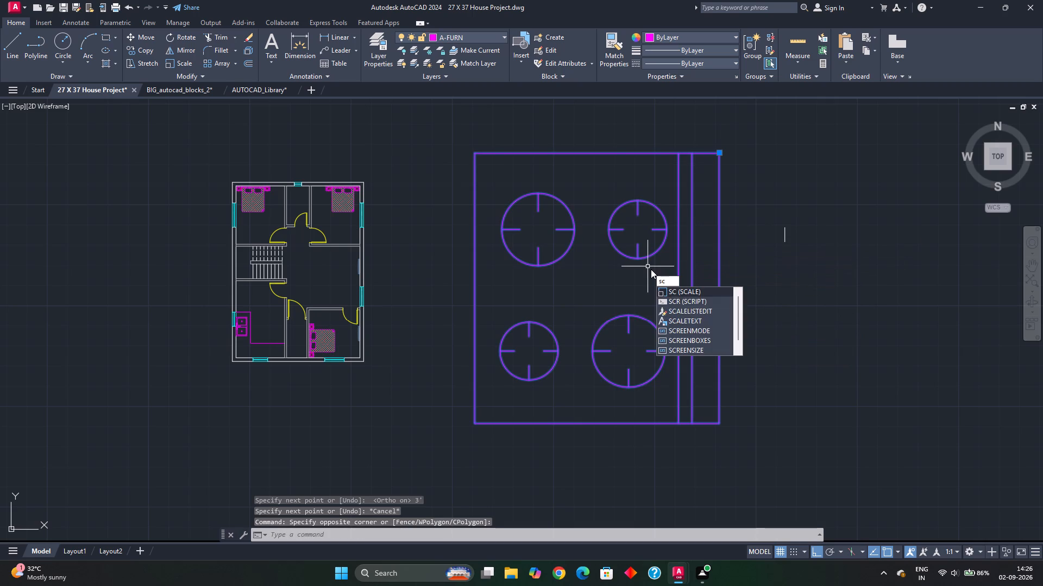
{"action": "key", "text": "space"}
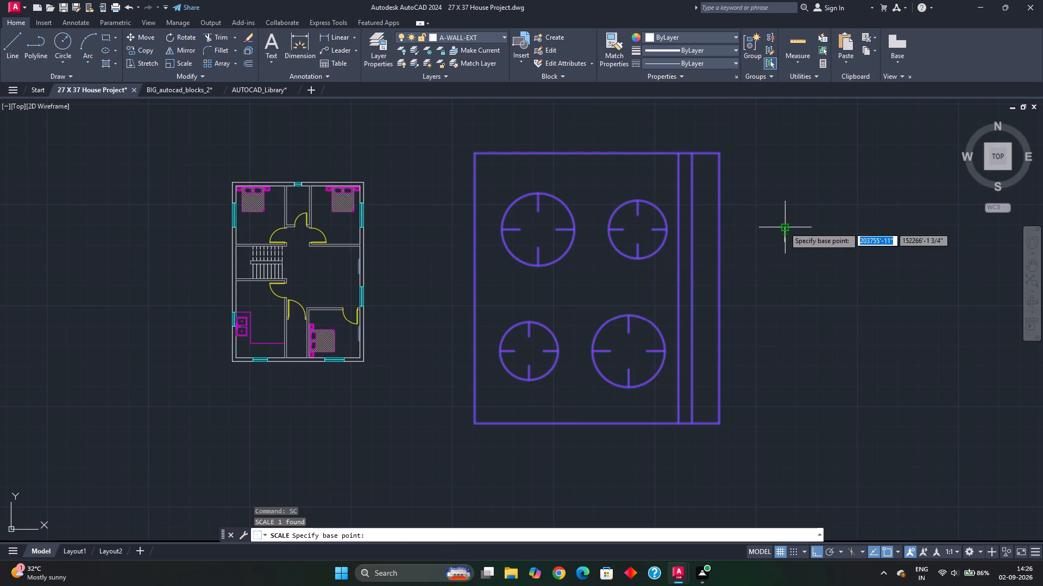
{"action": "left_click", "coordinate": [784, 227]}
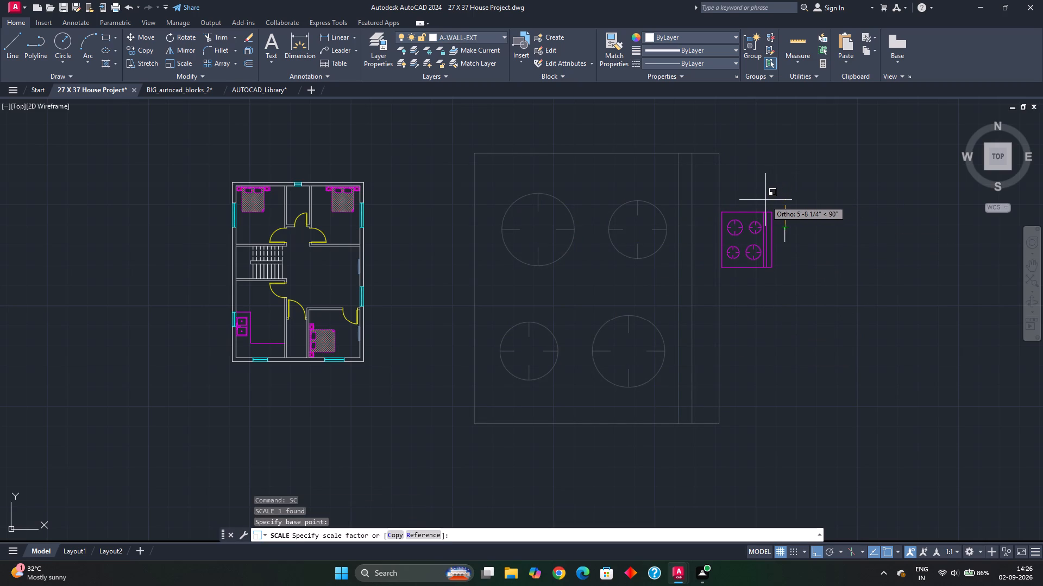
{"action": "type", "text": "r"}
{"action": "key", "text": "space"}
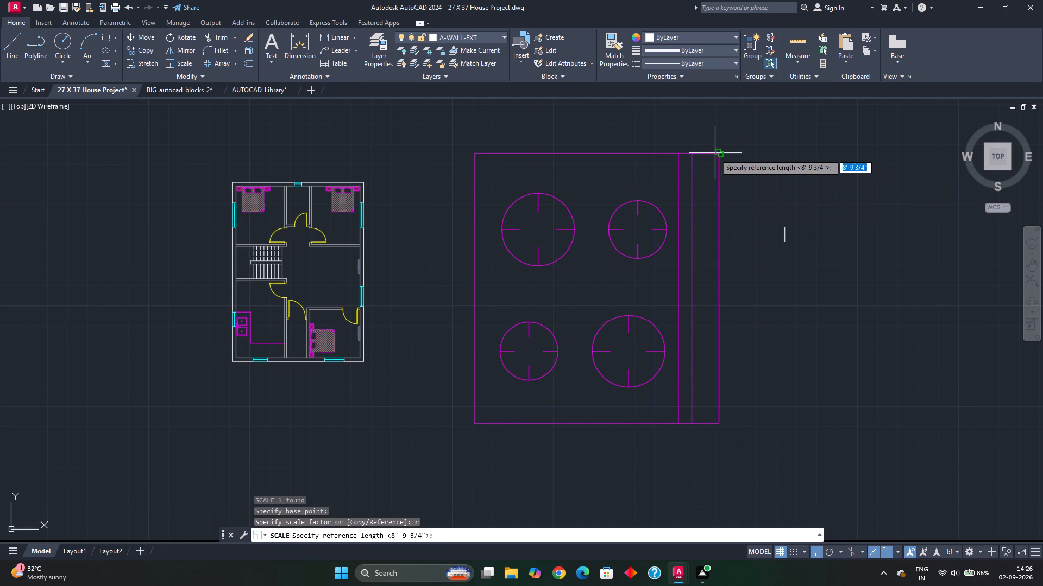
{"action": "scroll", "coordinate": [717, 157], "scroll_direction": "up", "scroll_amount": 2}
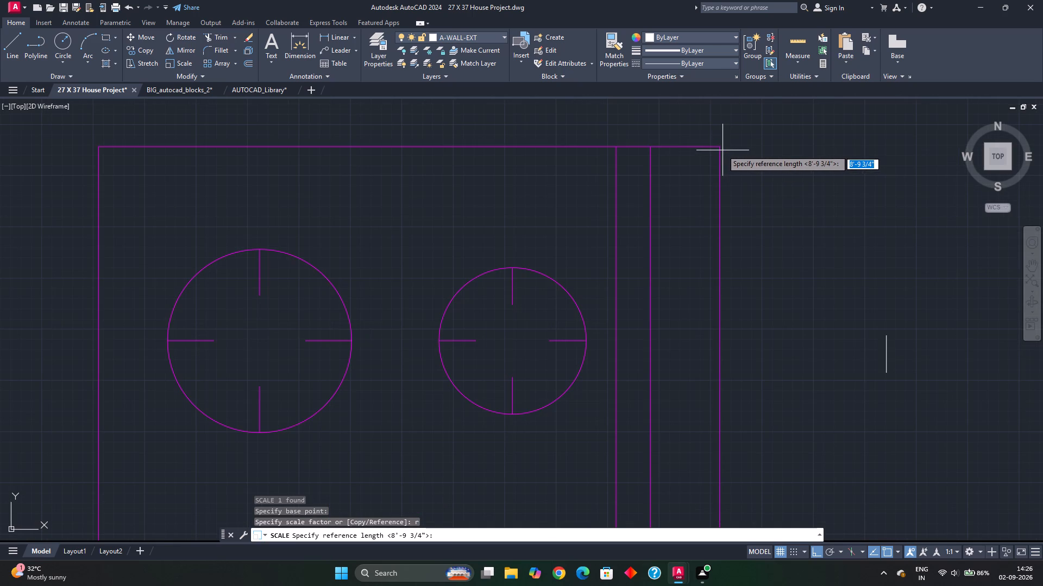
{"action": "left_click", "coordinate": [650, 146]}
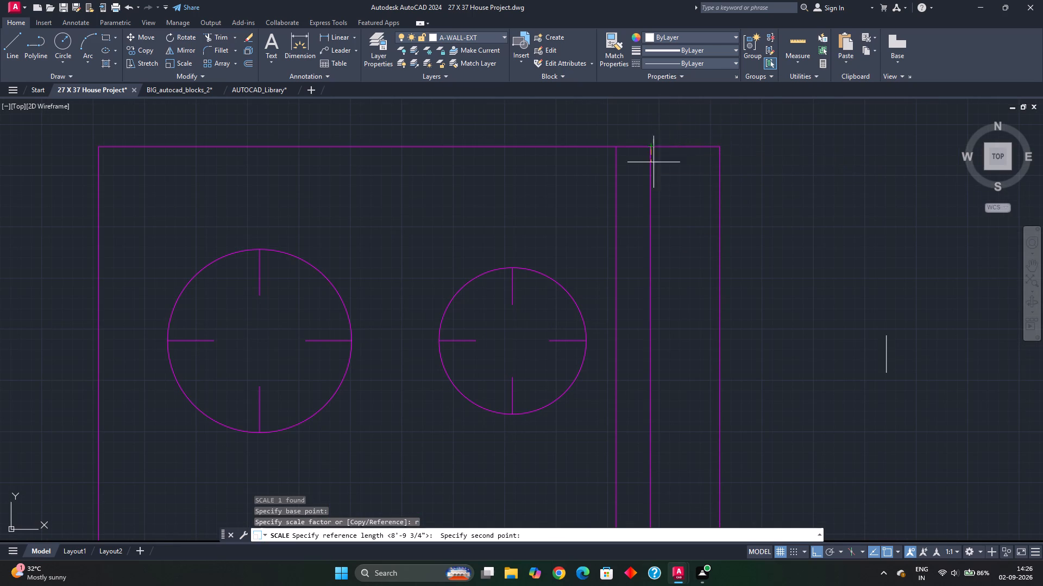
{"action": "scroll", "coordinate": [673, 310], "scroll_direction": "down", "scroll_amount": 2}
{"action": "middle_click_drag", "start_coordinate": [671, 316], "coordinate": [656, 180]}
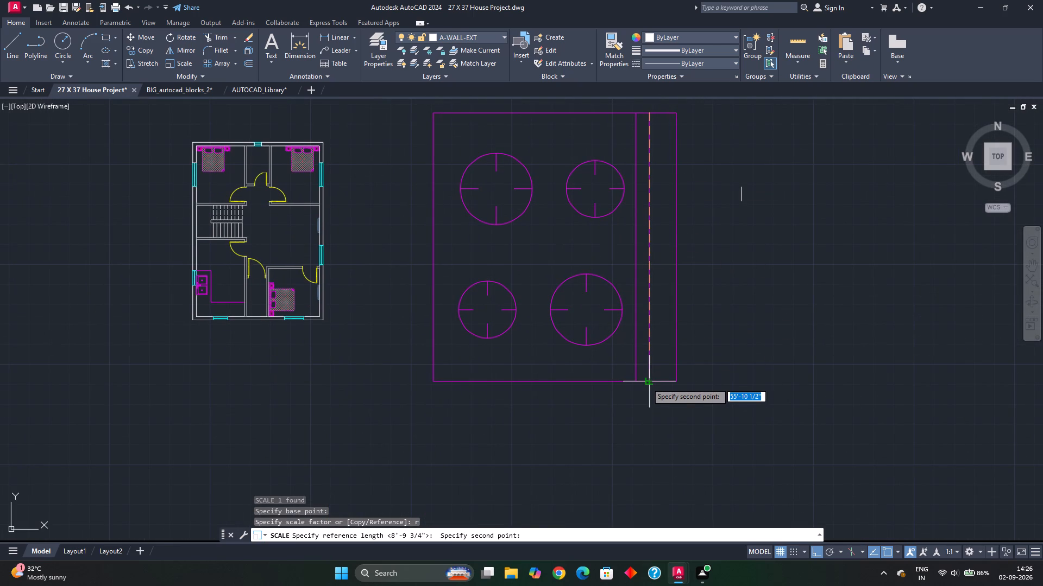
{"action": "left_click", "coordinate": [646, 383]}
{"action": "scroll", "coordinate": [720, 245], "scroll_direction": "up", "scroll_amount": 2}
{"action": "middle_click_drag", "start_coordinate": [709, 228], "coordinate": [512, 405]}
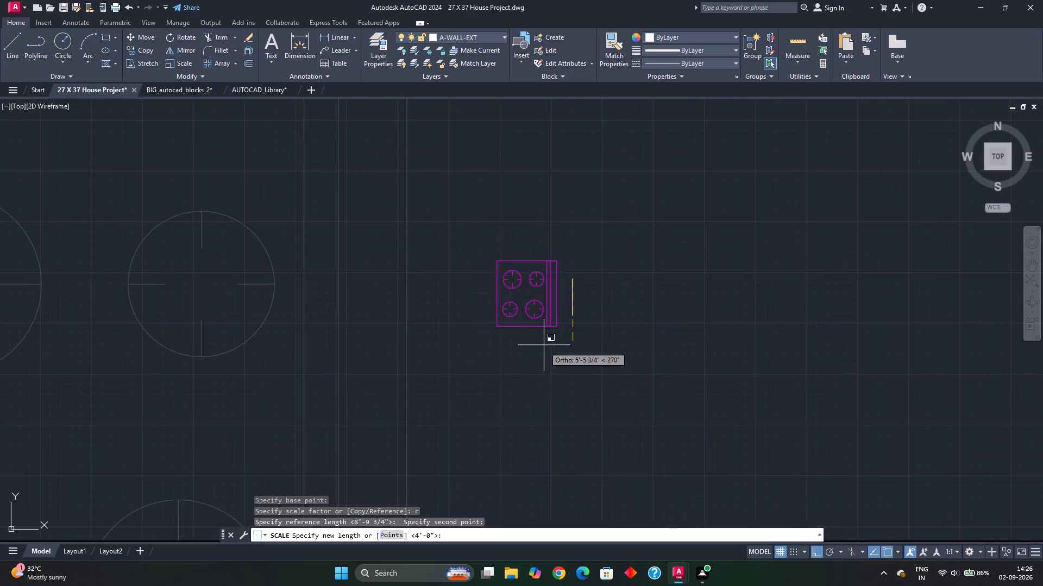
{"action": "scroll", "coordinate": [544, 345], "scroll_direction": "up", "scroll_amount": 3}
{"action": "middle_click_drag", "start_coordinate": [539, 348], "coordinate": [480, 415]}
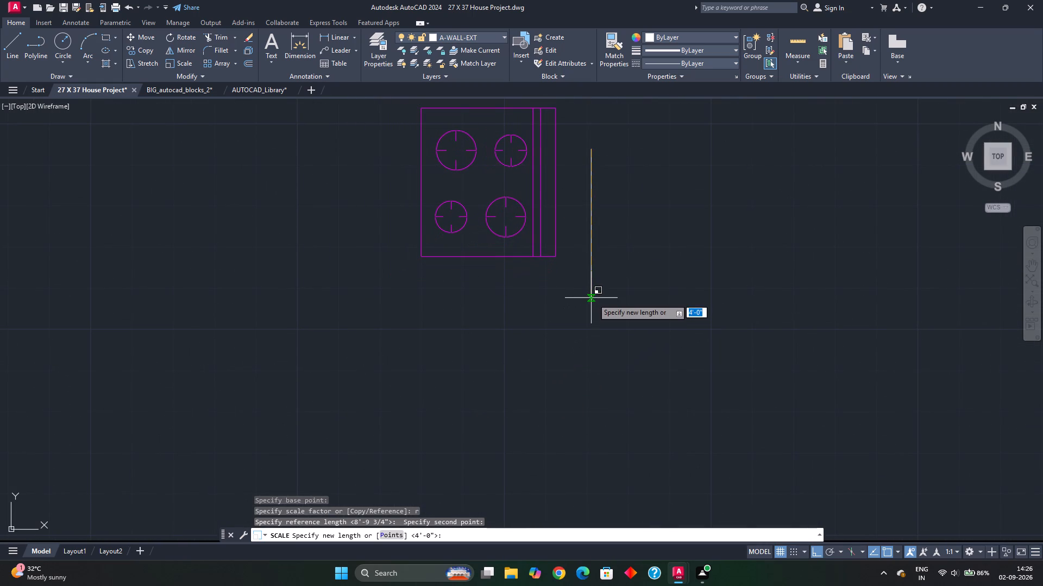
{"action": "left_click", "coordinate": [590, 296]}
{"action": "scroll", "coordinate": [558, 308], "scroll_direction": "down", "scroll_amount": 2}
{"action": "key", "text": "Escape"}
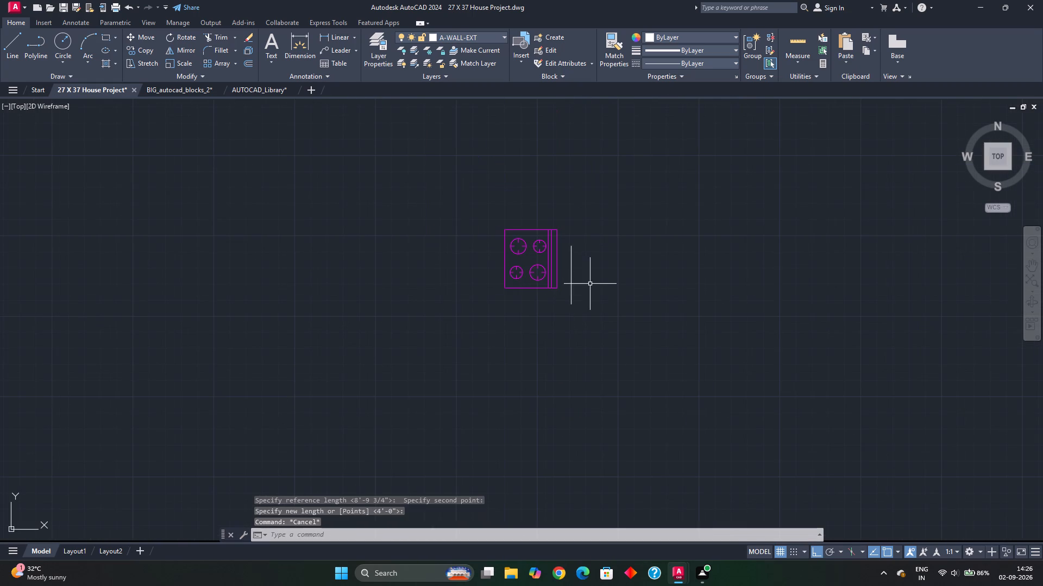
Delete the 3' reference line beside the cooktop.
{"action": "left_click", "coordinate": [575, 288]}
{"action": "left_click", "coordinate": [564, 299]}
{"action": "key", "text": "Delete"}
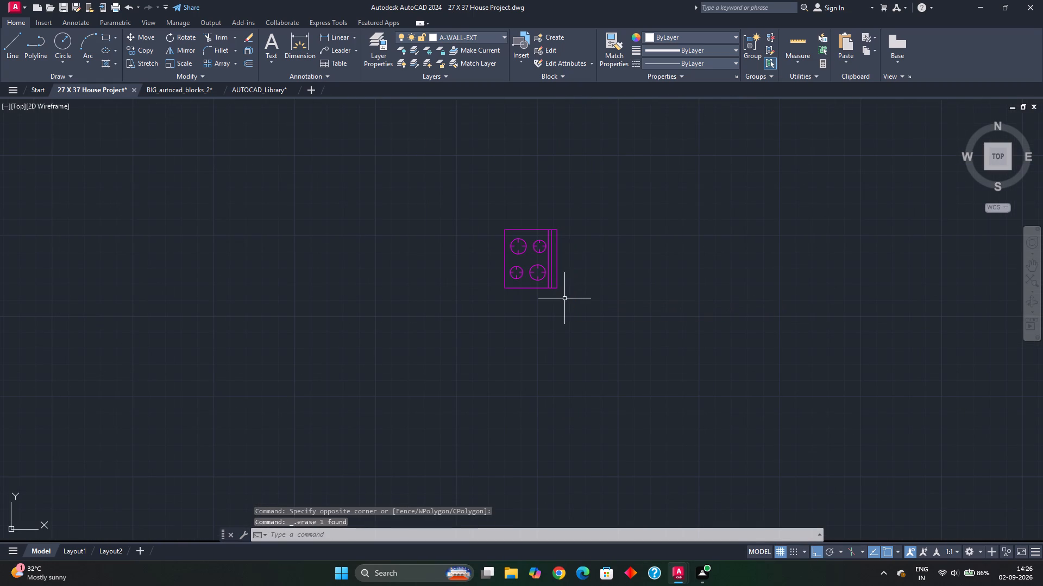
Rotate the cooktop to 270° about its southeast corner so its control strip faces south.
{"action": "left_click", "coordinate": [496, 217]}
{"action": "left_click", "coordinate": [576, 318]}
{"action": "key", "text": "r"}
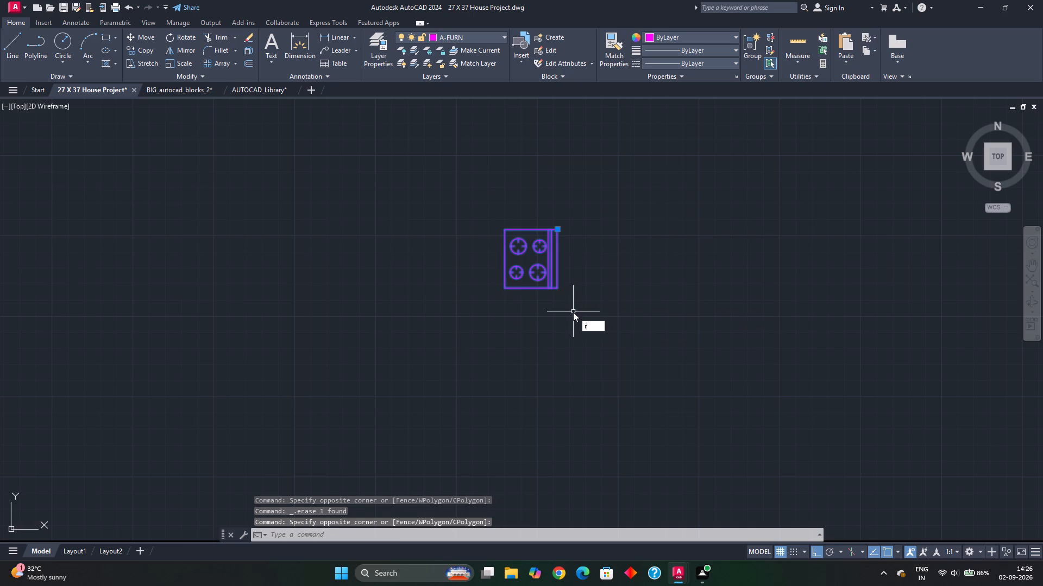
{"action": "type", "text": "o"}
{"action": "key", "text": "space"}
{"action": "left_click", "coordinate": [560, 290]}
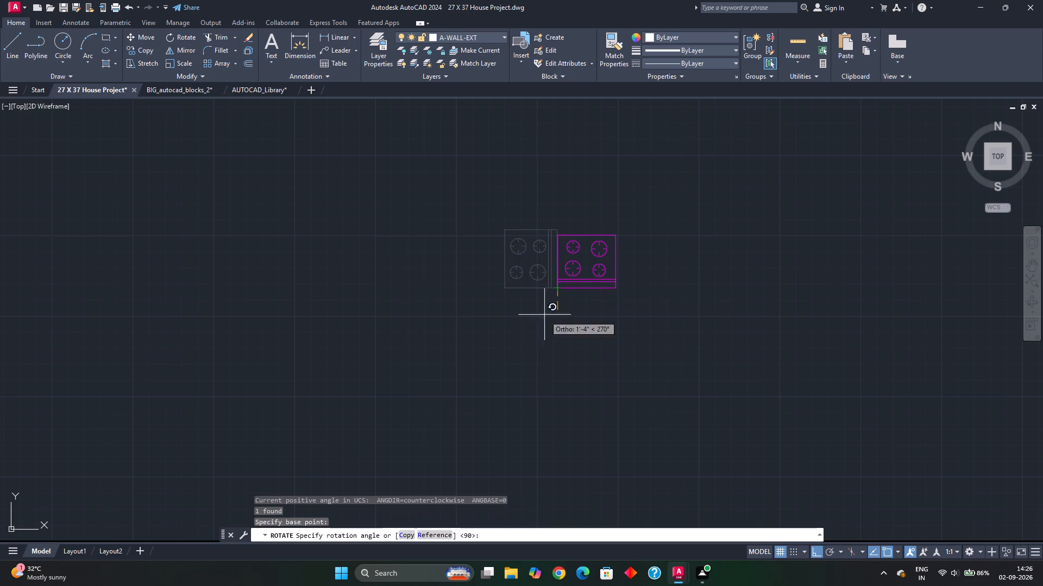
{"action": "left_click", "coordinate": [514, 335]}
Move the cooktop into the kitchen with Ortho off, placing its south edge's midpoint on the south window's inner east corner.
{"action": "left_click", "coordinate": [547, 216]}
{"action": "left_click", "coordinate": [620, 326]}
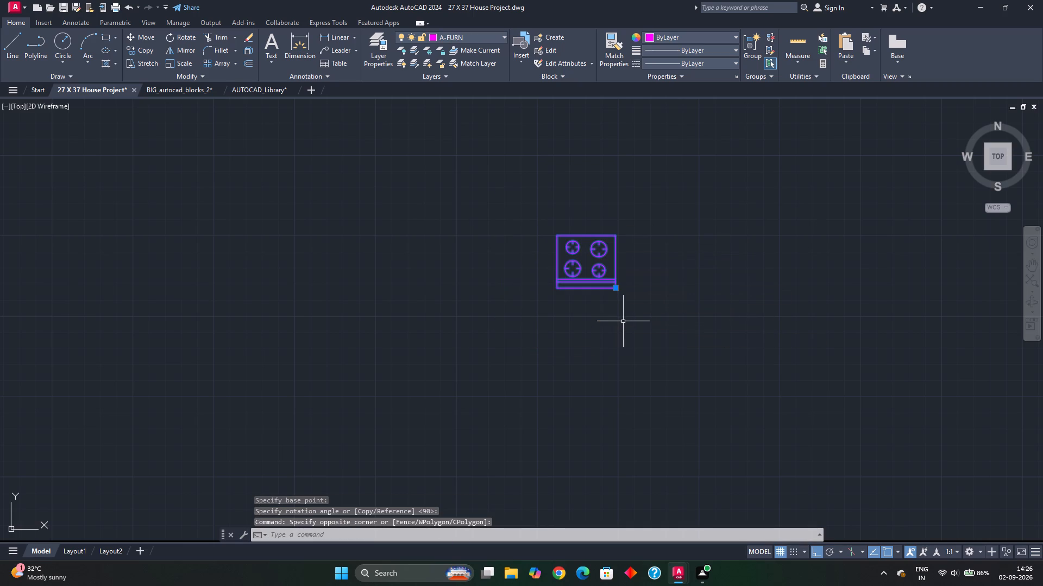
{"action": "key", "text": "m"}
{"action": "key", "text": "Return"}
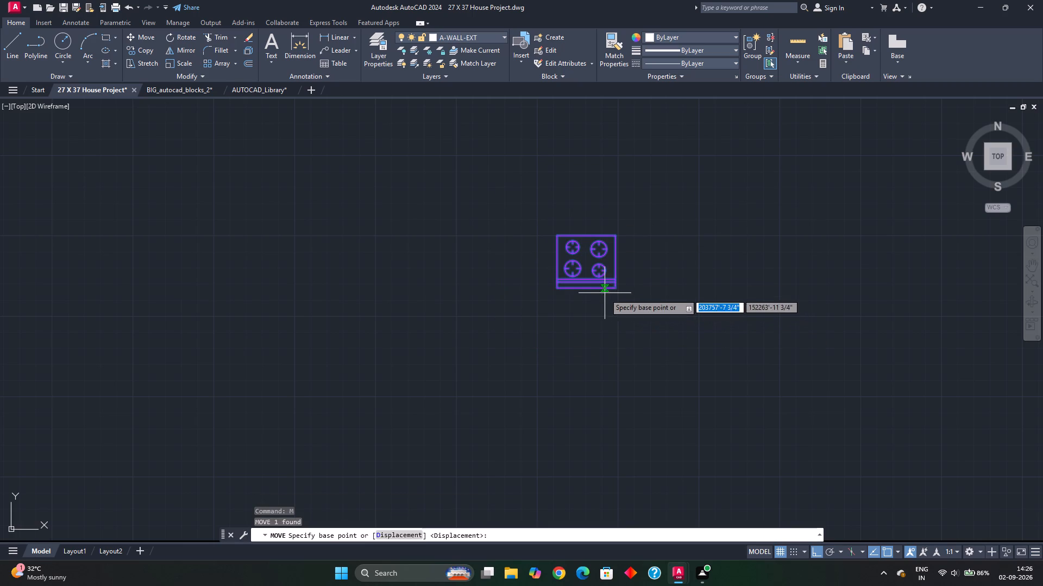
{"action": "left_click", "coordinate": [584, 290]}
{"action": "scroll", "coordinate": [444, 373], "scroll_direction": "down", "scroll_amount": 3}
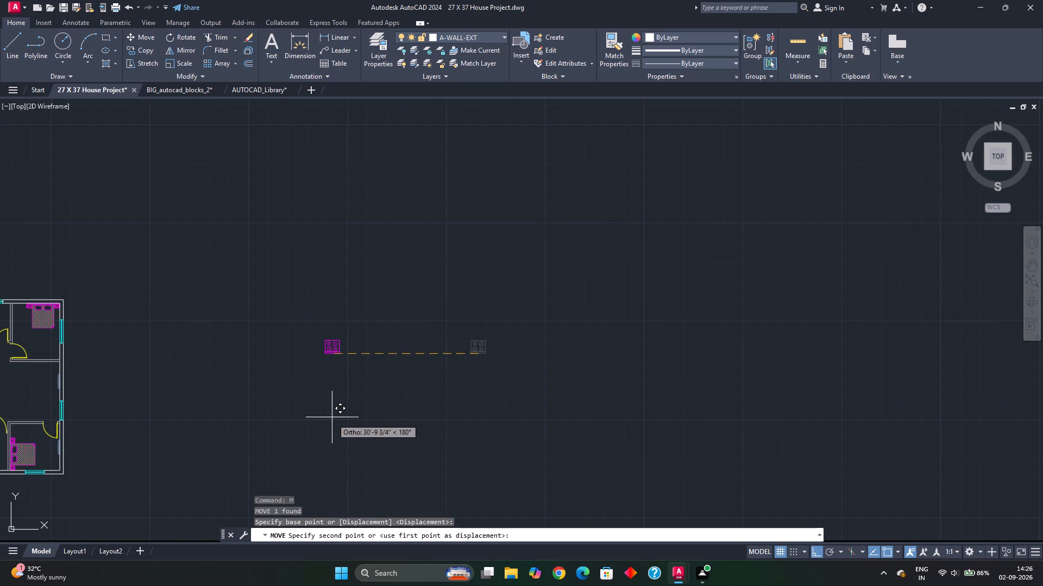
{"action": "key", "text": "F8"}
{"action": "middle_click_drag", "start_coordinate": [268, 436], "coordinate": [614, 340]}
{"action": "middle_click_drag", "start_coordinate": [413, 368], "coordinate": [660, 366]}
{"action": "scroll", "coordinate": [599, 371], "scroll_direction": "up", "scroll_amount": 1}
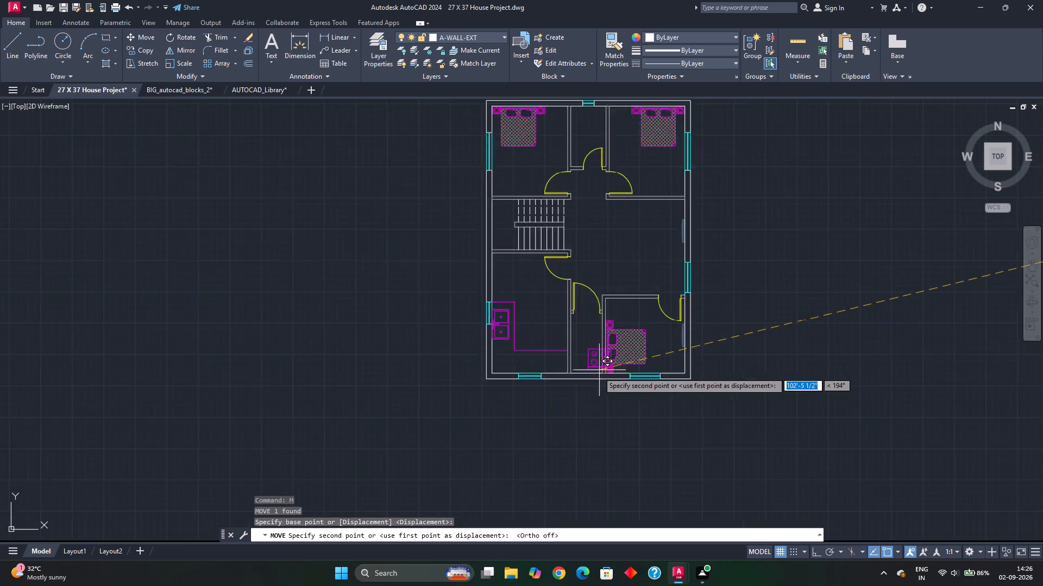
{"action": "scroll", "coordinate": [595, 373], "scroll_direction": "up", "scroll_amount": 1}
{"action": "scroll", "coordinate": [520, 370], "scroll_direction": "up", "scroll_amount": 2}
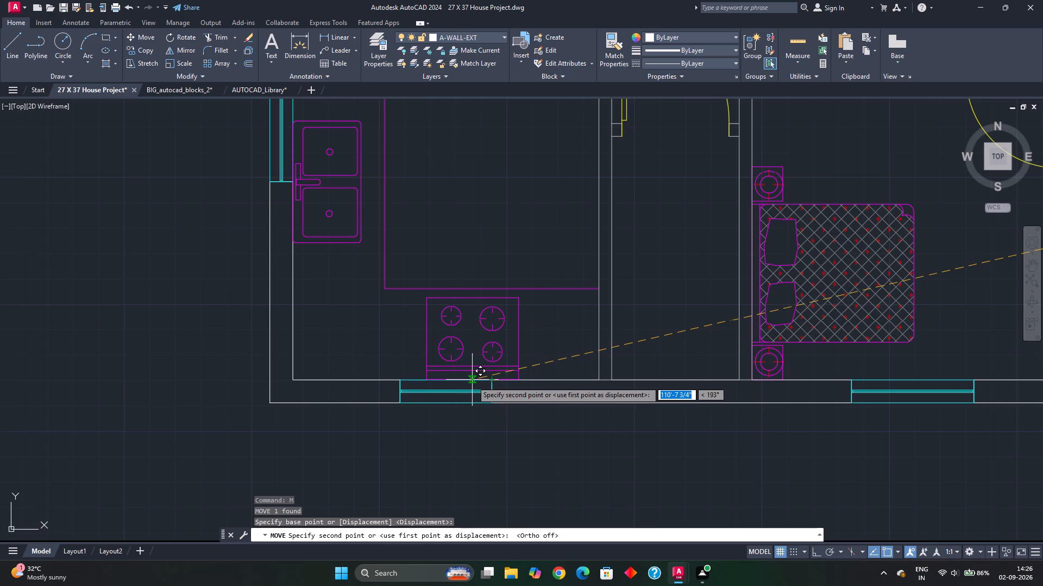
{"action": "scroll", "coordinate": [472, 381], "scroll_direction": "up", "scroll_amount": 2}
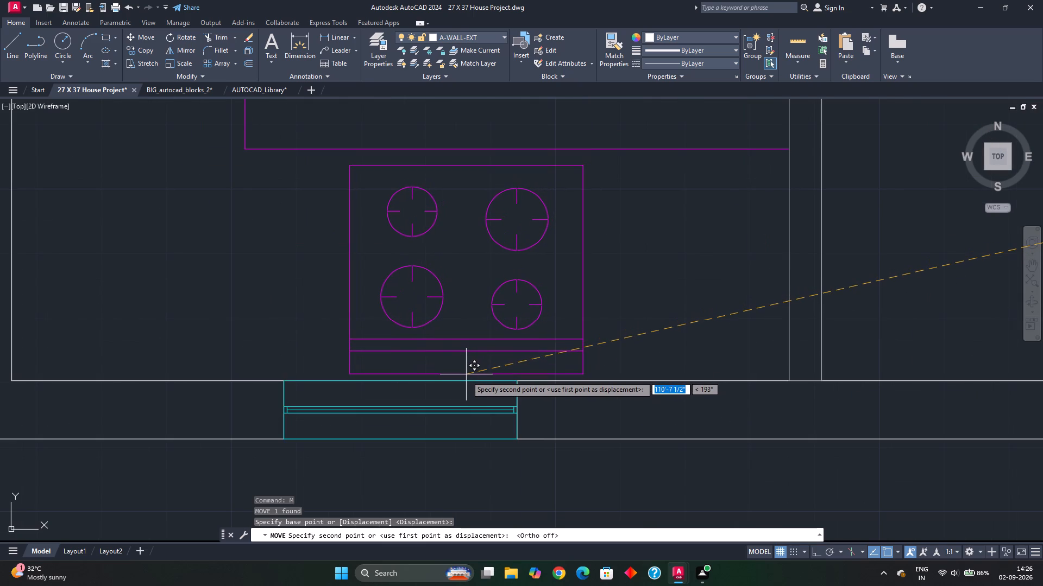
{"action": "scroll", "coordinate": [466, 375], "scroll_direction": "up", "scroll_amount": 2}
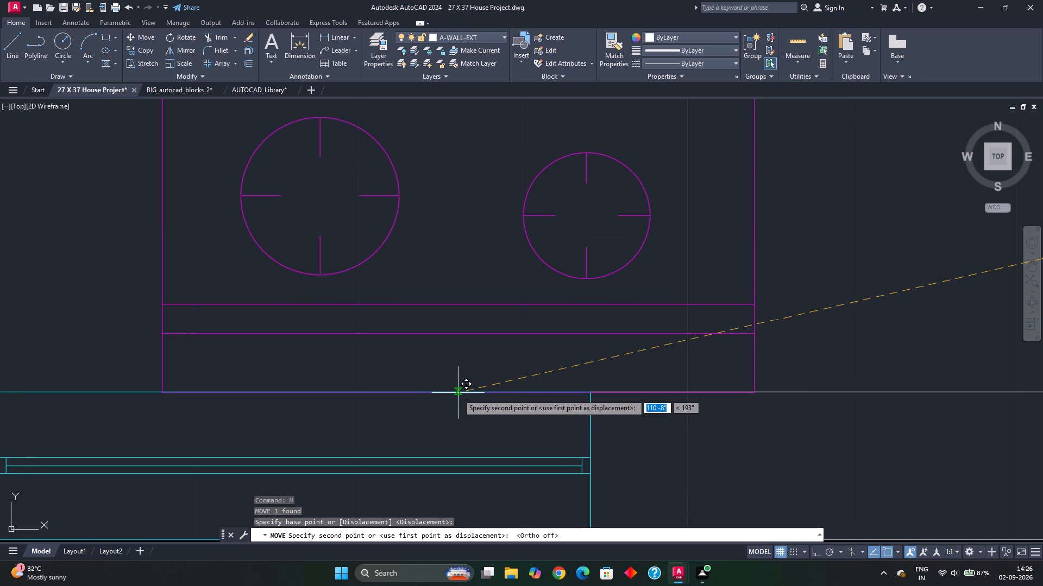
{"action": "middle_click_drag", "start_coordinate": [397, 404], "coordinate": [573, 372]}
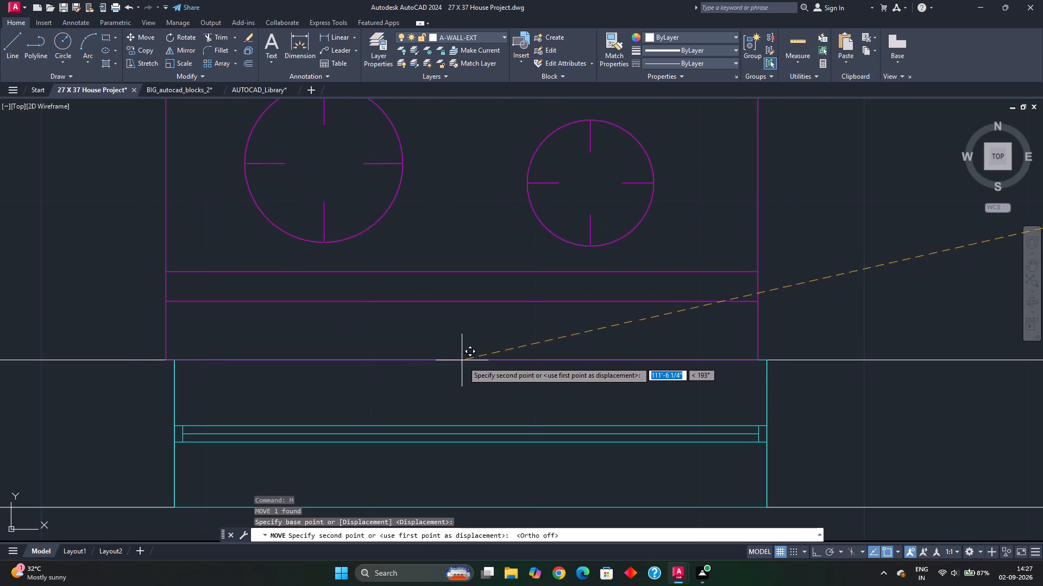
{"action": "scroll", "coordinate": [564, 371], "scroll_direction": "down", "scroll_amount": 1}
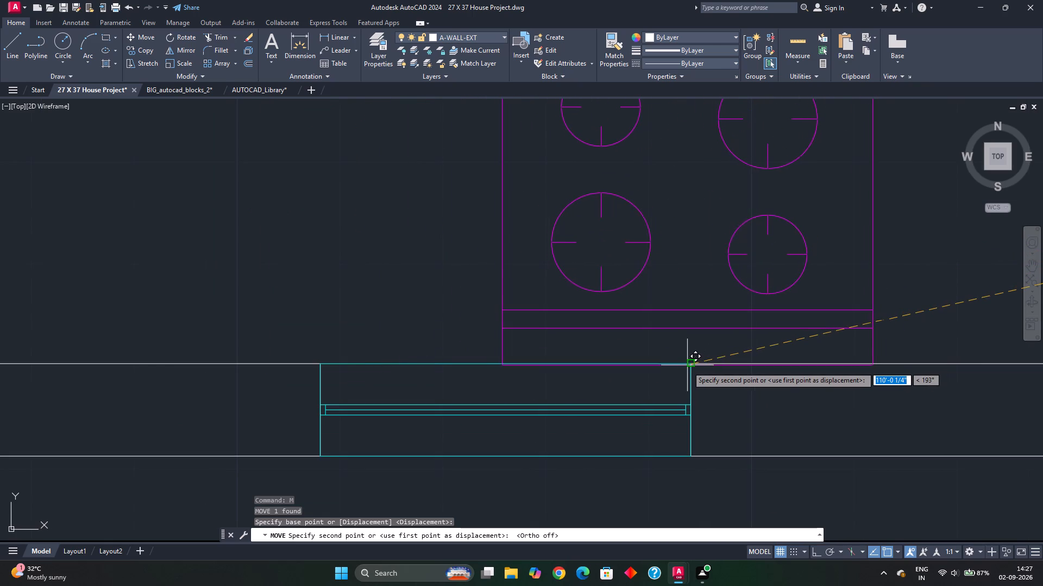
{"action": "scroll", "coordinate": [689, 366], "scroll_direction": "down", "scroll_amount": 2}
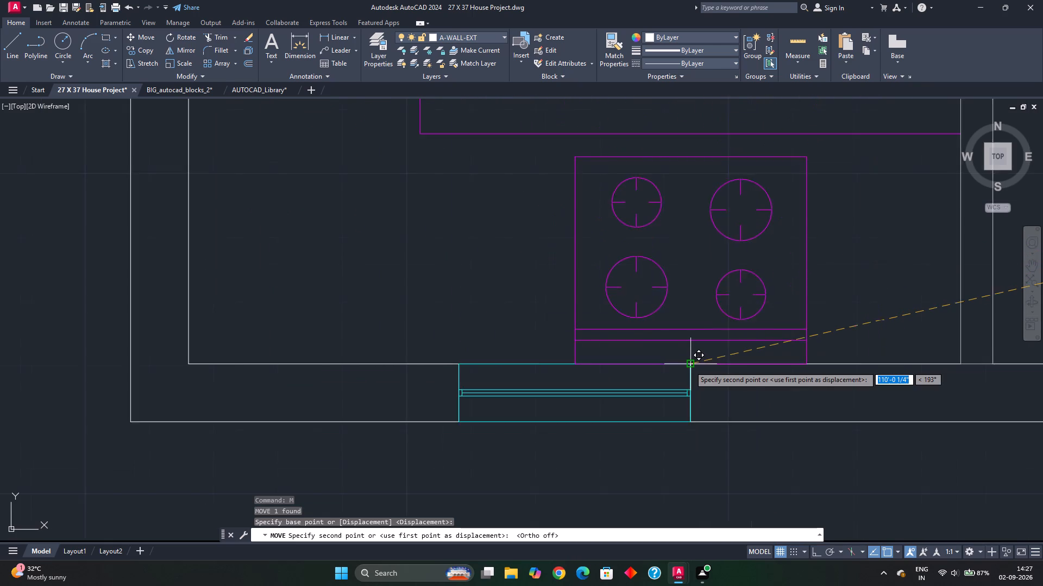
{"action": "scroll", "coordinate": [689, 366], "scroll_direction": "down", "scroll_amount": 1}
{"action": "scroll", "coordinate": [689, 366], "scroll_direction": "up", "scroll_amount": 3}
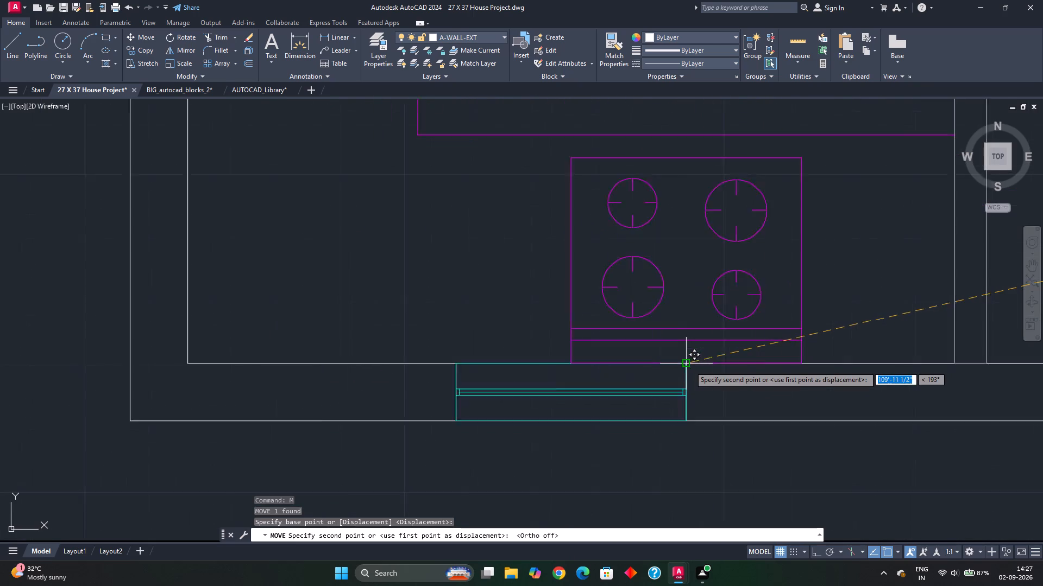
{"action": "scroll", "coordinate": [606, 365], "scroll_direction": "up", "scroll_amount": 3}
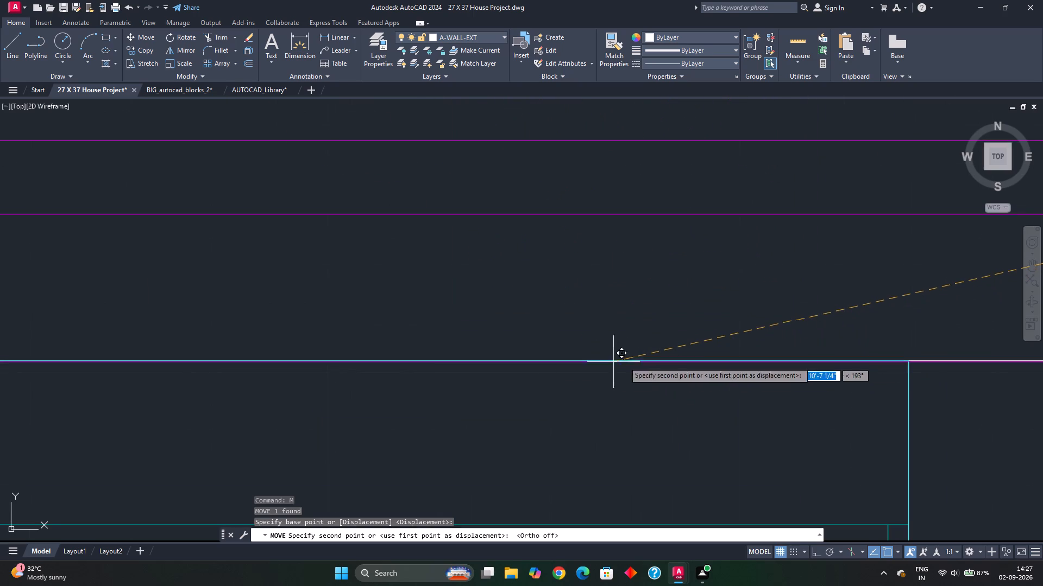
{"action": "left_click", "coordinate": [912, 362]}
{"action": "scroll", "coordinate": [808, 349], "scroll_direction": "down", "scroll_amount": 3}
{"action": "middle_click_drag", "start_coordinate": [798, 349], "coordinate": [743, 365]}
{"action": "scroll", "coordinate": [763, 363], "scroll_direction": "down", "scroll_amount": 2}
{"action": "middle_click_drag", "start_coordinate": [743, 355], "coordinate": [646, 369]}
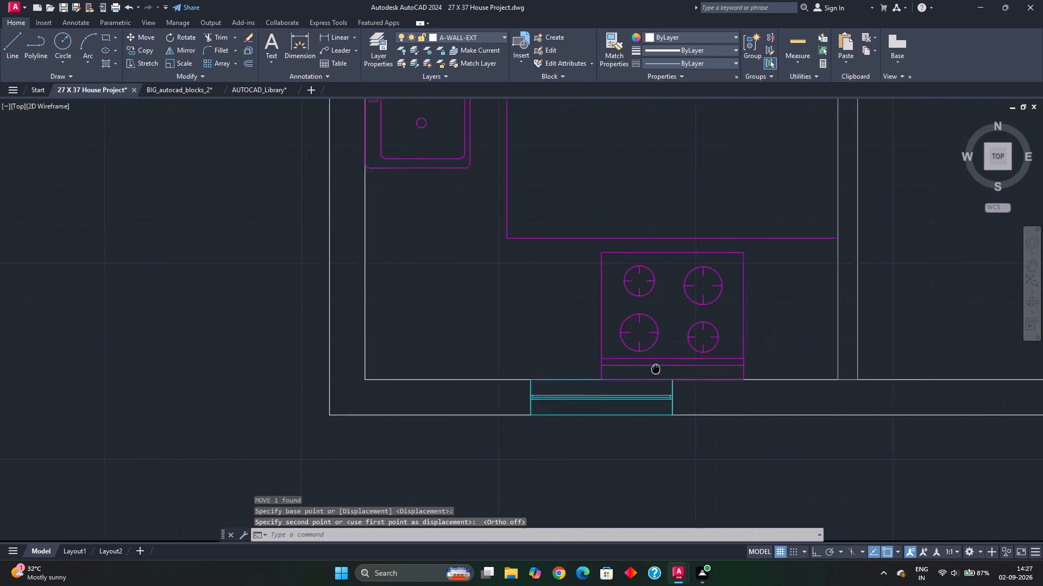
{"action": "middle_click_drag", "start_coordinate": [646, 369], "coordinate": [617, 368]}
{"action": "key", "text": "Escape"}
{"action": "key", "text": "Escape"}
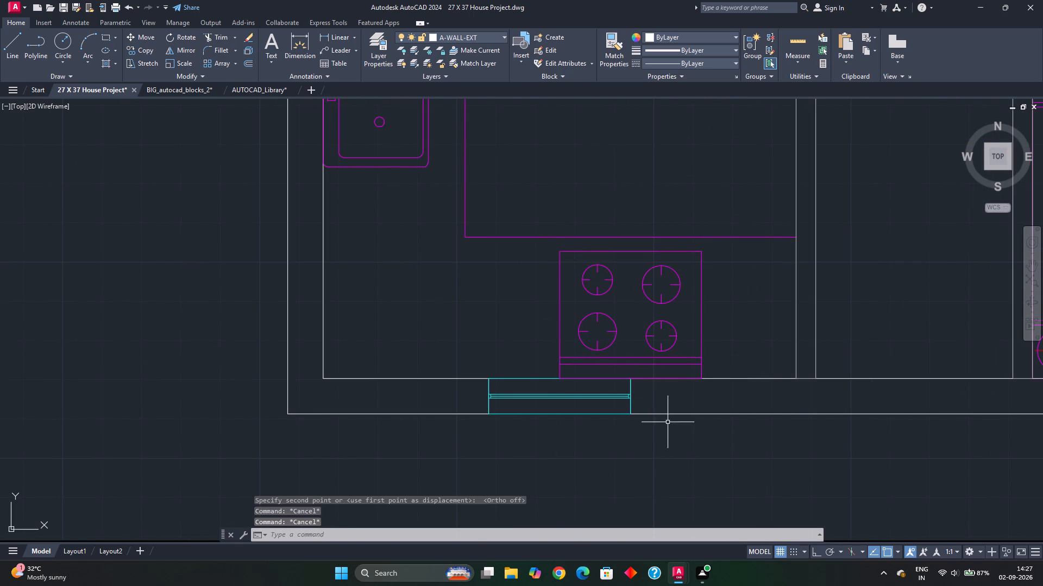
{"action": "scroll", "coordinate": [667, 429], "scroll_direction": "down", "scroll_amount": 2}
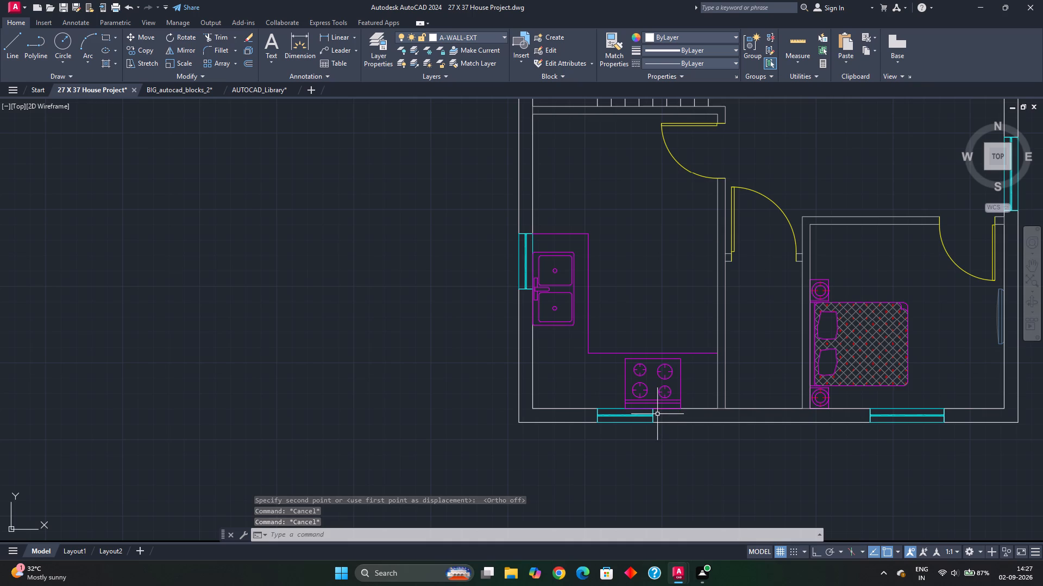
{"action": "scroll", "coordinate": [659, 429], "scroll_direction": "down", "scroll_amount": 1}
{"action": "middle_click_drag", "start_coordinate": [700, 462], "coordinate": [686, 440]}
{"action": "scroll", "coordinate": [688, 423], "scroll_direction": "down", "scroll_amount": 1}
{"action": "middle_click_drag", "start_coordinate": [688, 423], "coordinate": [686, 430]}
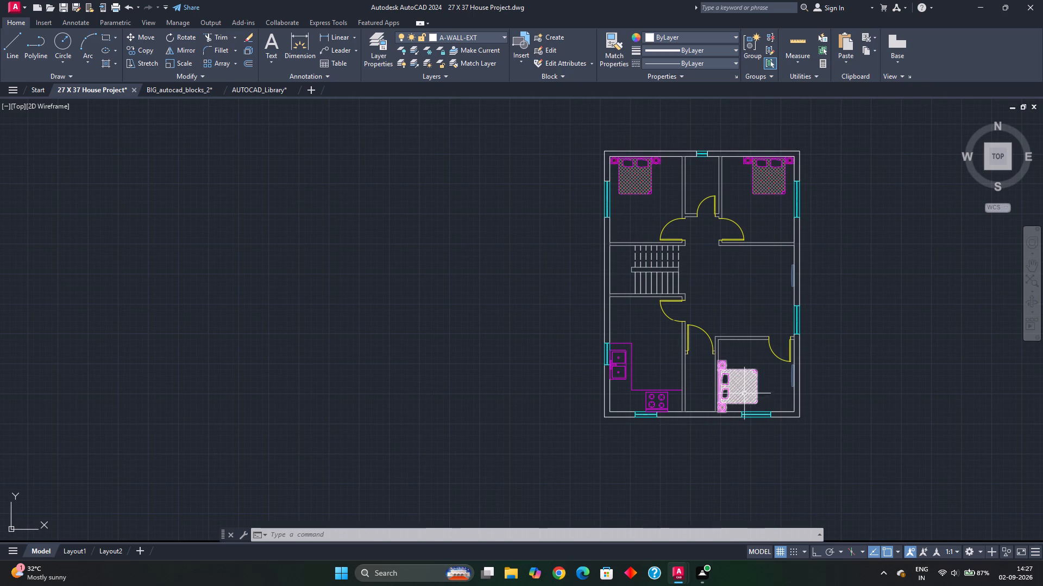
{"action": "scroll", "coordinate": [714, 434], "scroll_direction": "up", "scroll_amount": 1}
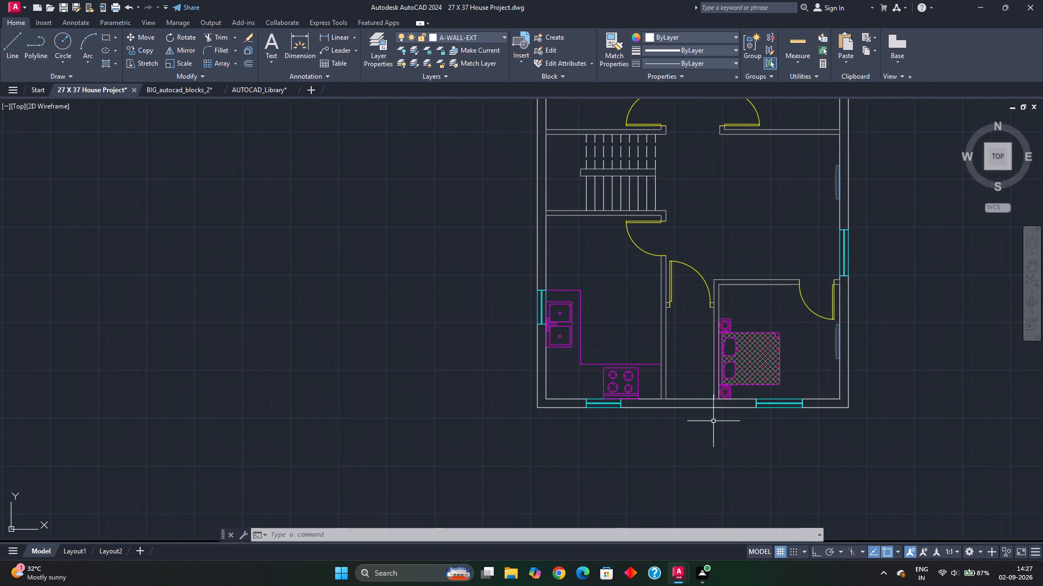
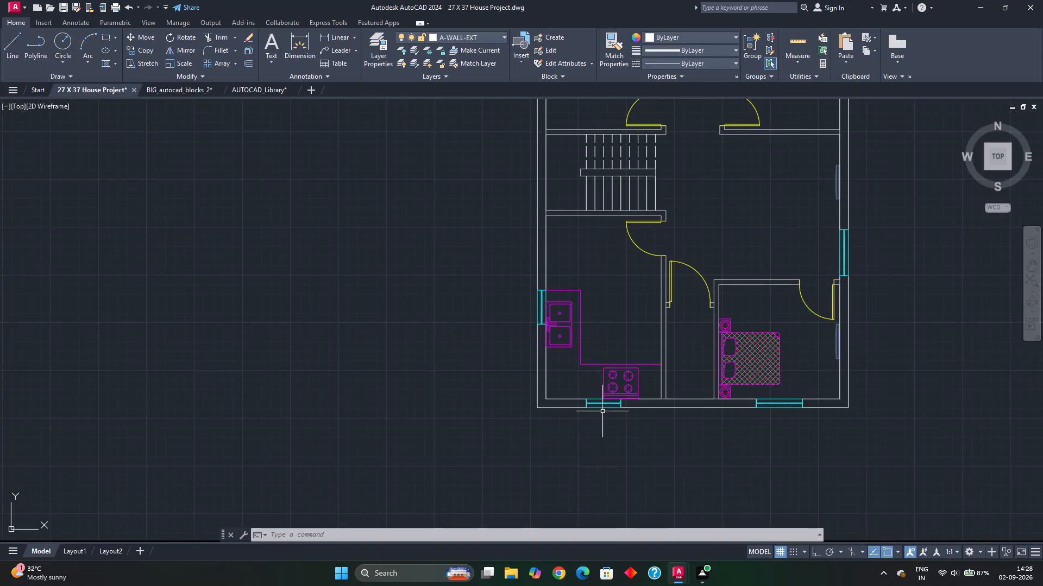
Examine the house floor plan around the kitchen, the passage and the lower bedroom.
{"action": "middle_click_drag", "start_coordinate": [618, 390], "coordinate": [606, 398]}
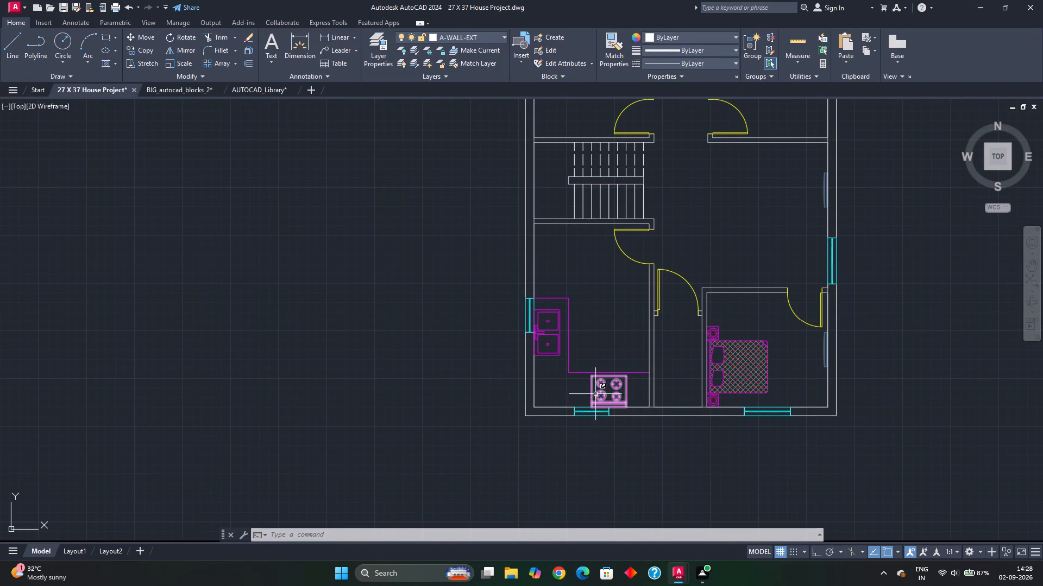
{"action": "middle_click_drag", "start_coordinate": [600, 386], "coordinate": [534, 372]}
{"action": "middle_click_drag", "start_coordinate": [570, 394], "coordinate": [528, 406]}
{"action": "scroll", "coordinate": [529, 398], "scroll_direction": "up", "scroll_amount": 2}
{"action": "middle_click_drag", "start_coordinate": [529, 398], "coordinate": [514, 432]}
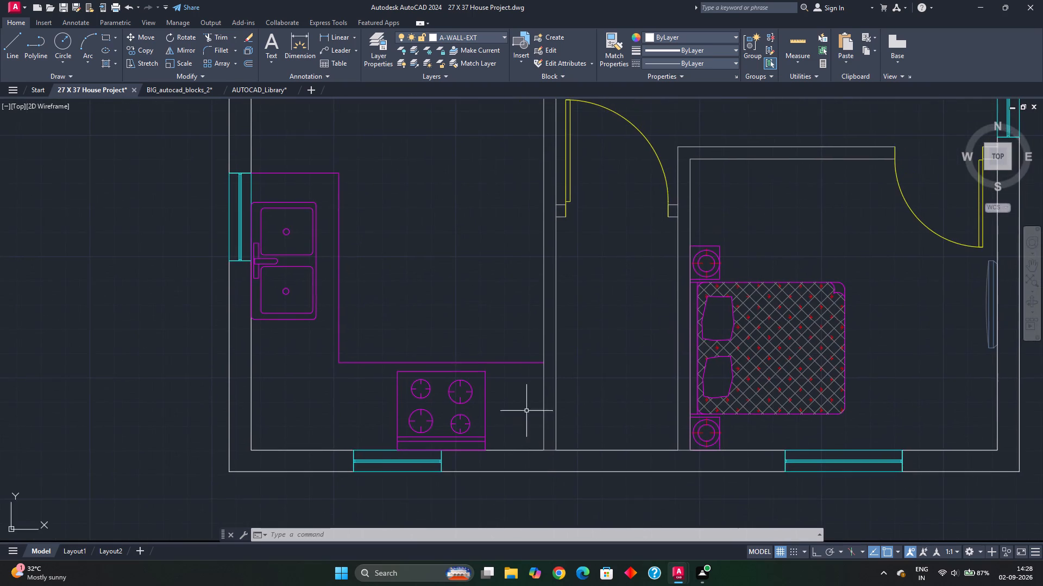
{"action": "scroll", "coordinate": [527, 411], "scroll_direction": "down", "scroll_amount": 2}
{"action": "middle_click_drag", "start_coordinate": [539, 388], "coordinate": [517, 456]}
{"action": "middle_click_drag", "start_coordinate": [535, 452], "coordinate": [527, 434]}
{"action": "scroll", "coordinate": [535, 452], "scroll_direction": "down", "scroll_amount": 1}
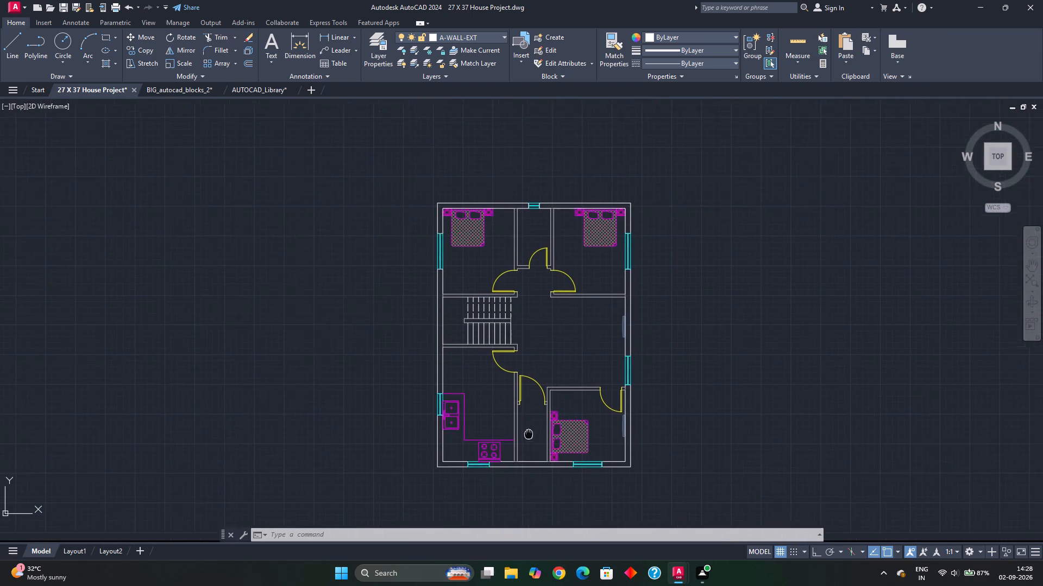
{"action": "middle_click_drag", "start_coordinate": [527, 434], "coordinate": [518, 411]}
{"action": "scroll", "coordinate": [518, 415], "scroll_direction": "up", "scroll_amount": 1}
{"action": "middle_click", "coordinate": [518, 415]}
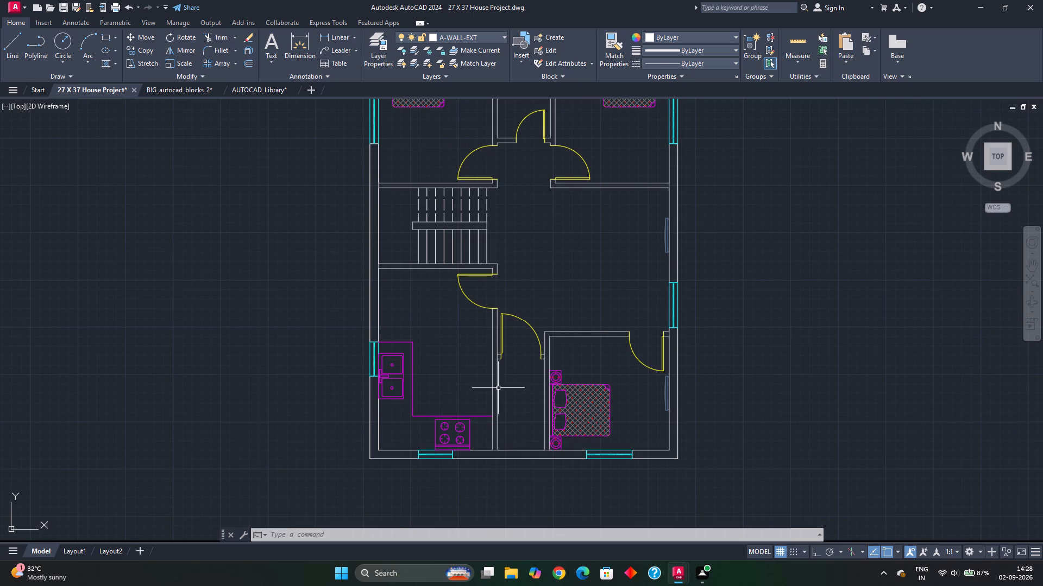
Switch to the AUTOCAD_Library drawing and look for the PEOPLE block collection.
{"action": "left_click", "coordinate": [275, 91]}
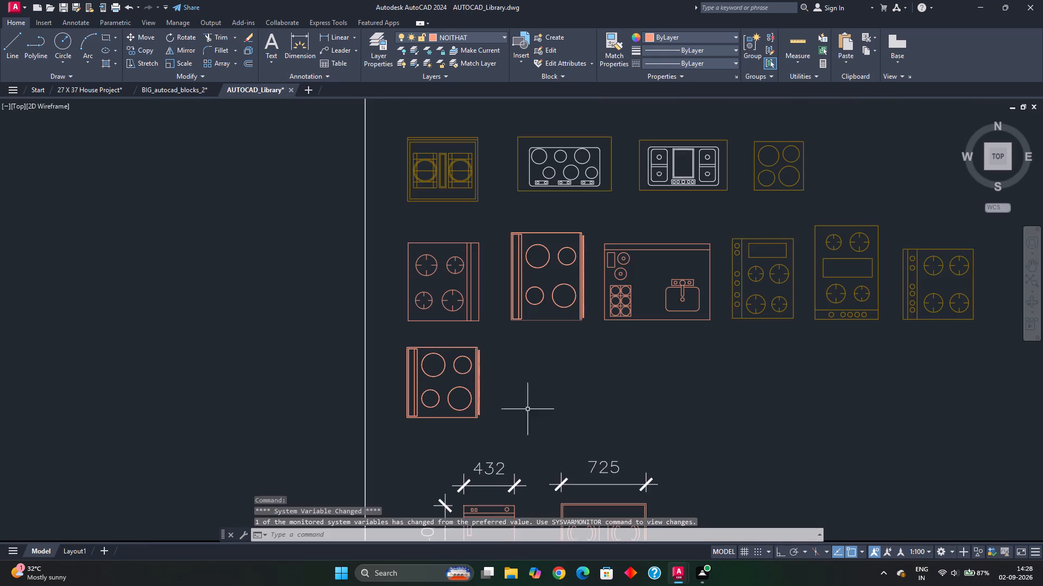
{"action": "scroll", "coordinate": [527, 410], "scroll_direction": "down", "scroll_amount": 3}
{"action": "scroll", "coordinate": [581, 411], "scroll_direction": "down", "scroll_amount": 4}
{"action": "middle_click_drag", "start_coordinate": [618, 428], "coordinate": [524, 301]}
{"action": "scroll", "coordinate": [673, 359], "scroll_direction": "up", "scroll_amount": 2}
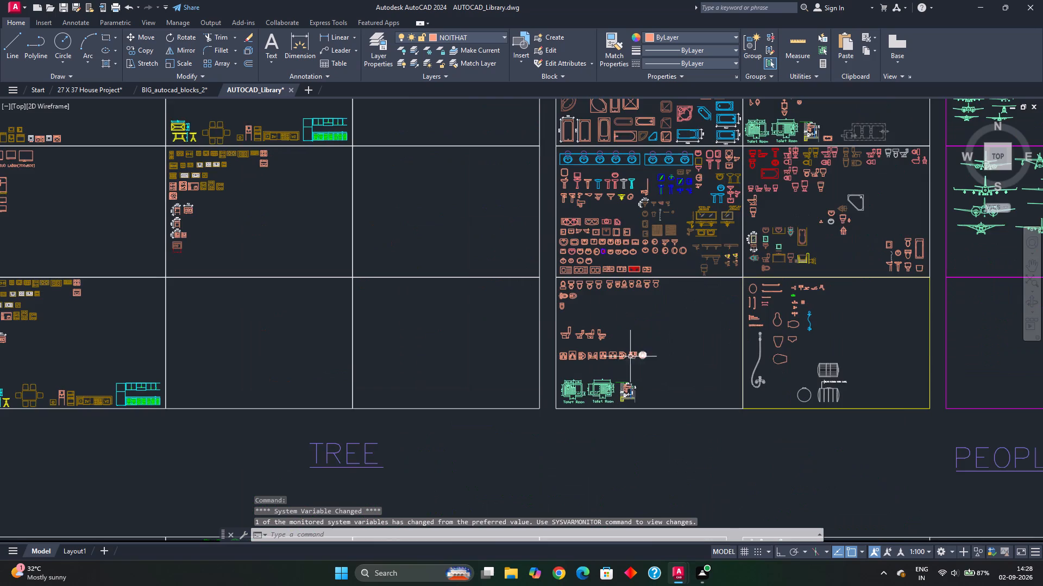
{"action": "scroll", "coordinate": [630, 358], "scroll_direction": "up", "scroll_amount": 1}
{"action": "scroll", "coordinate": [626, 363], "scroll_direction": "down", "scroll_amount": 3}
{"action": "middle_click_drag", "start_coordinate": [633, 416], "coordinate": [599, 298]}
{"action": "scroll", "coordinate": [642, 451], "scroll_direction": "up", "scroll_amount": 2}
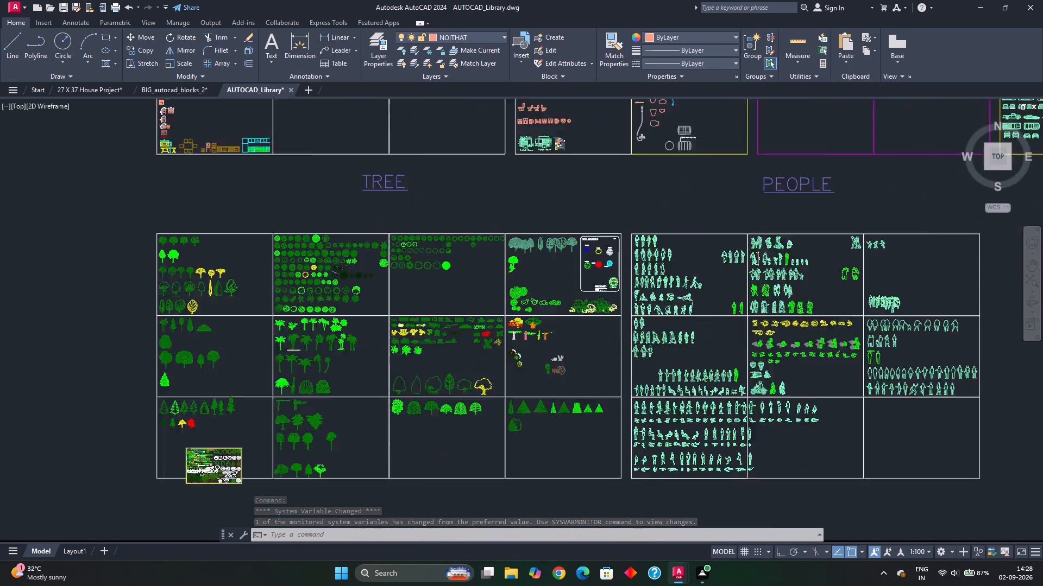
{"action": "middle_click_drag", "start_coordinate": [642, 444], "coordinate": [541, 378]}
{"action": "scroll", "coordinate": [615, 386], "scroll_direction": "up", "scroll_amount": 1}
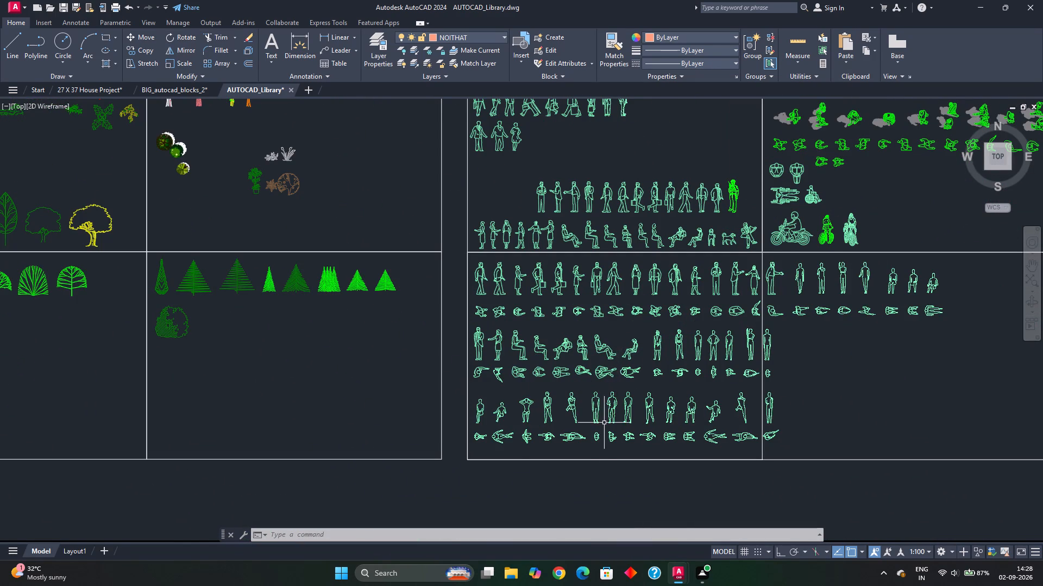
{"action": "scroll", "coordinate": [599, 444], "scroll_direction": "up", "scroll_amount": 1}
{"action": "middle_click_drag", "start_coordinate": [597, 444], "coordinate": [585, 429]}
{"action": "scroll", "coordinate": [585, 429], "scroll_direction": "up", "scroll_amount": 1}
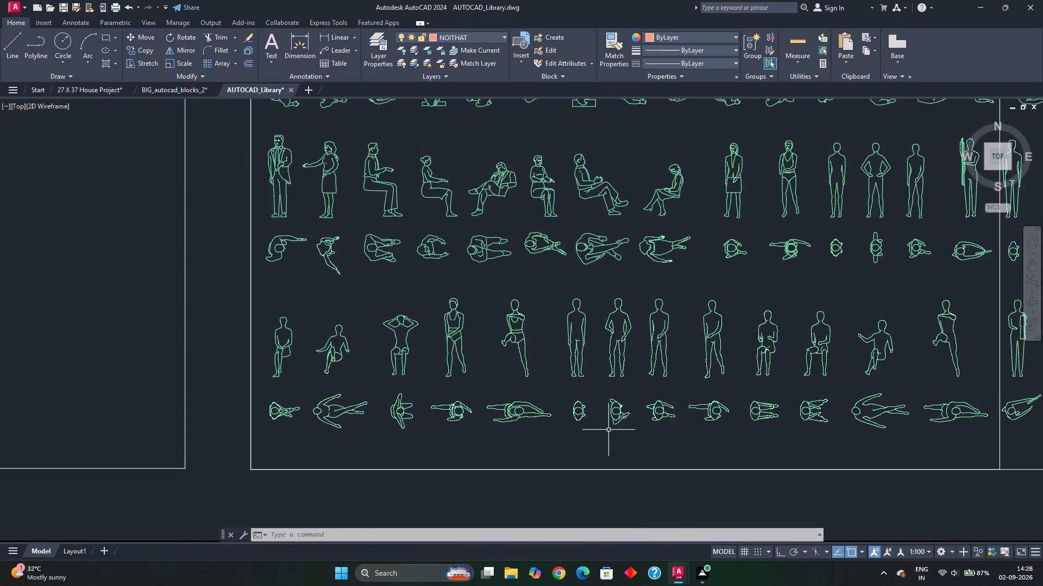
{"action": "scroll", "coordinate": [615, 424], "scroll_direction": "up", "scroll_amount": 1}
{"action": "scroll", "coordinate": [636, 441], "scroll_direction": "down", "scroll_amount": 2}
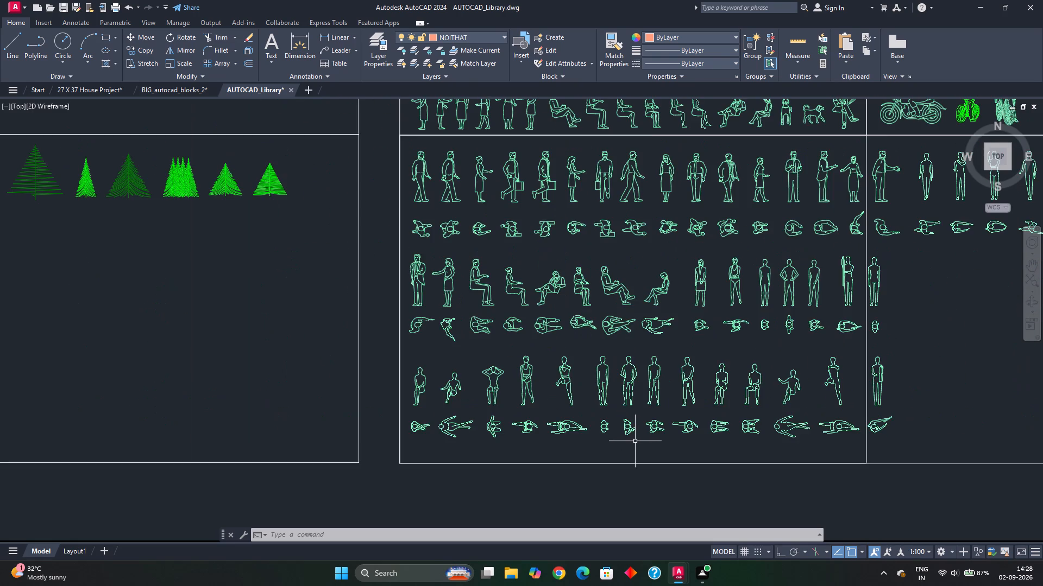
Look through the standing, seated and group figures in the PEOPLE collection for a suitable person block.
{"action": "middle_click_drag", "start_coordinate": [606, 351], "coordinate": [605, 389]}
{"action": "middle_click_drag", "start_coordinate": [598, 327], "coordinate": [578, 453]}
{"action": "middle_click_drag", "start_coordinate": [602, 373], "coordinate": [602, 385]}
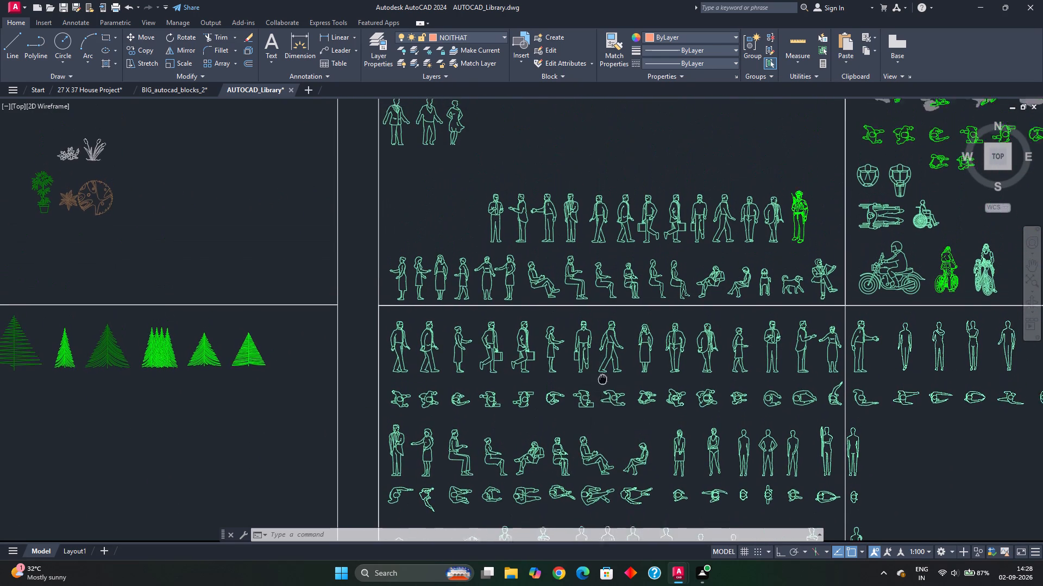
{"action": "middle_click_drag", "start_coordinate": [602, 385], "coordinate": [590, 535]}
{"action": "middle_click_drag", "start_coordinate": [583, 374], "coordinate": [569, 470]}
{"action": "middle_click_drag", "start_coordinate": [577, 333], "coordinate": [584, 397]}
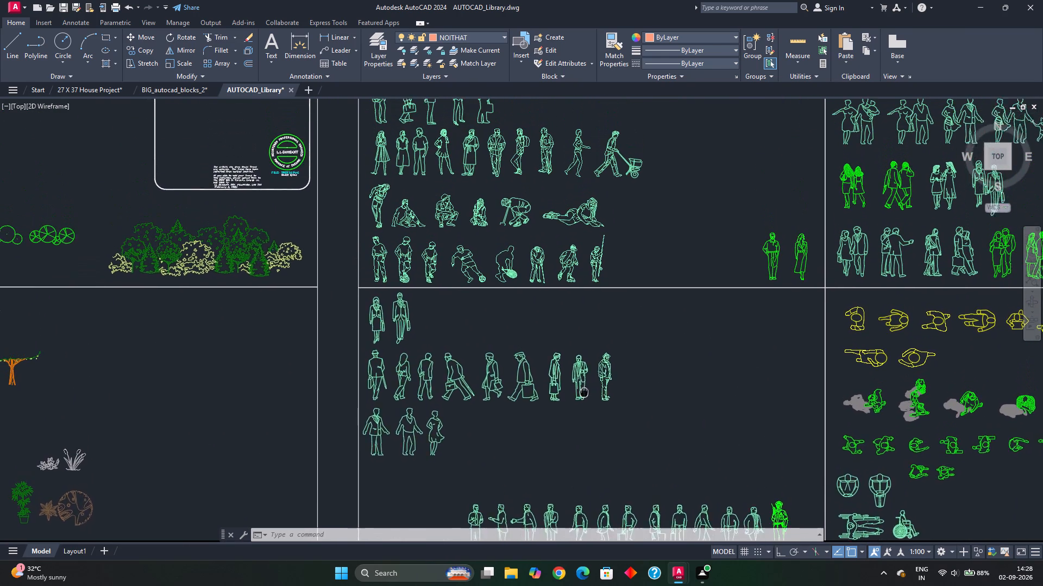
{"action": "middle_click_drag", "start_coordinate": [584, 397], "coordinate": [592, 484]}
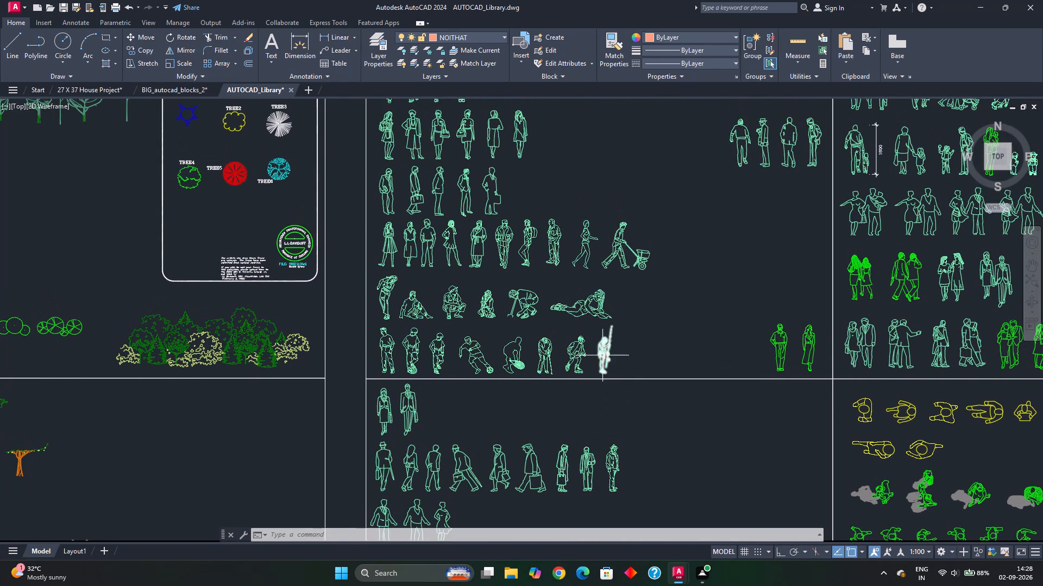
{"action": "middle_click_drag", "start_coordinate": [631, 288], "coordinate": [636, 321]}
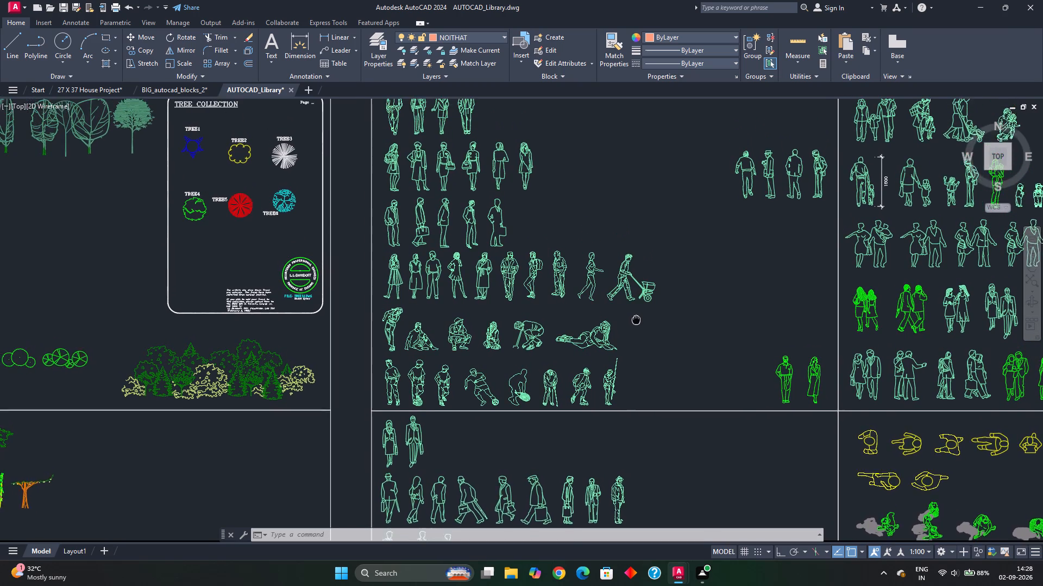
{"action": "middle_click_drag", "start_coordinate": [636, 321], "coordinate": [632, 381]}
{"action": "middle_click_drag", "start_coordinate": [670, 366], "coordinate": [581, 354]}
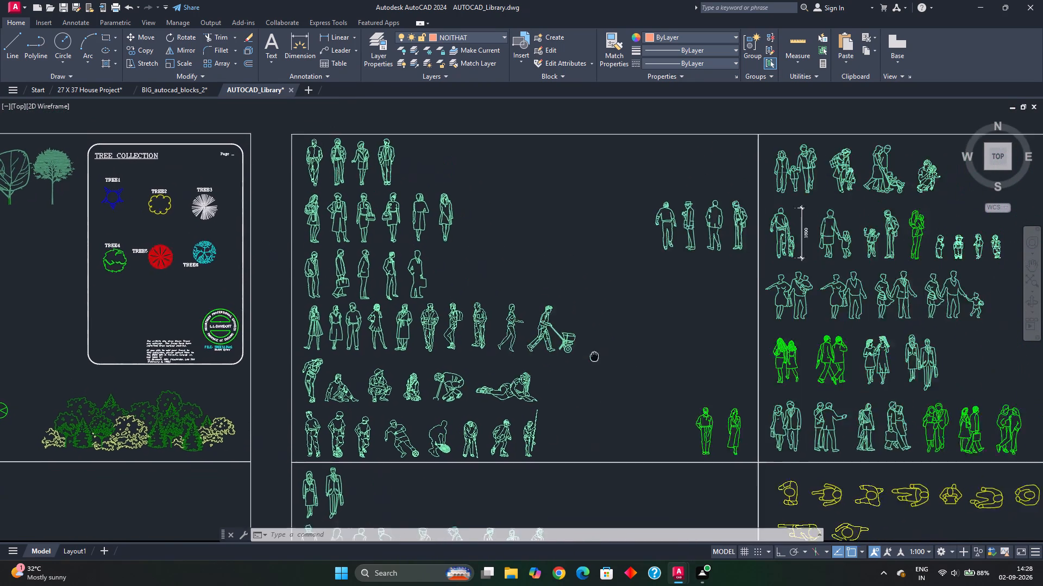
{"action": "middle_click_drag", "start_coordinate": [581, 354], "coordinate": [493, 336]}
{"action": "middle_click_drag", "start_coordinate": [590, 343], "coordinate": [550, 340]}
{"action": "middle_click_drag", "start_coordinate": [648, 353], "coordinate": [519, 326]}
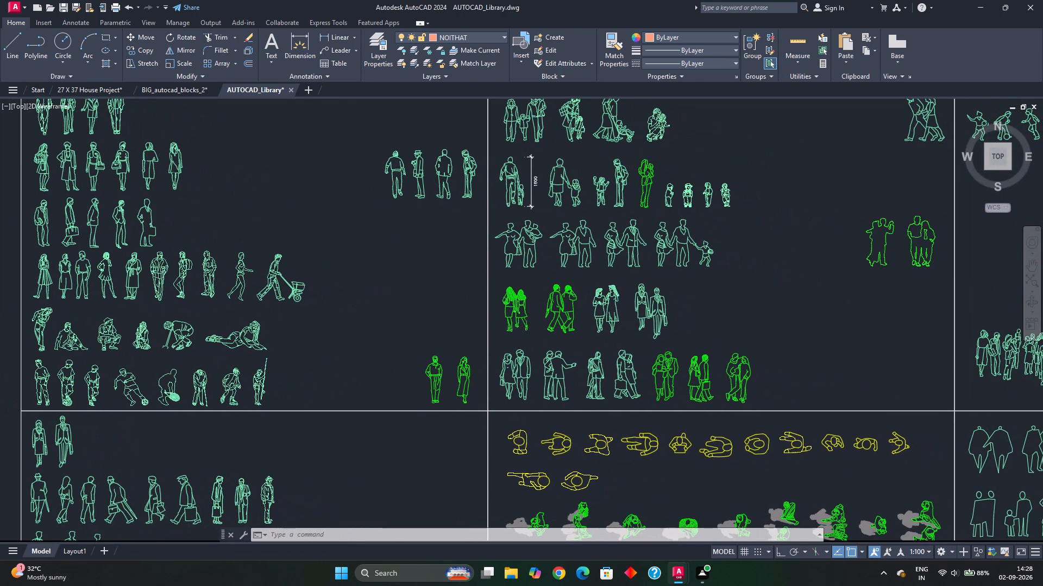
{"action": "middle_click_drag", "start_coordinate": [712, 332], "coordinate": [570, 394]}
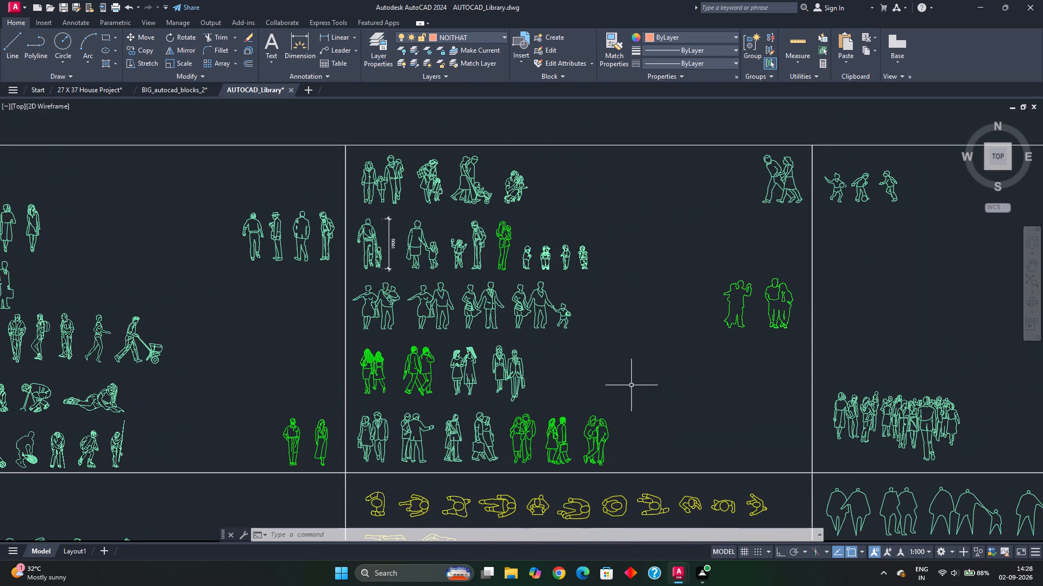
{"action": "scroll", "coordinate": [629, 403], "scroll_direction": "down", "scroll_amount": 1}
{"action": "middle_click_drag", "start_coordinate": [629, 403], "coordinate": [617, 371]}
{"action": "scroll", "coordinate": [611, 378], "scroll_direction": "down", "scroll_amount": 1}
{"action": "middle_click_drag", "start_coordinate": [607, 375], "coordinate": [598, 304]}
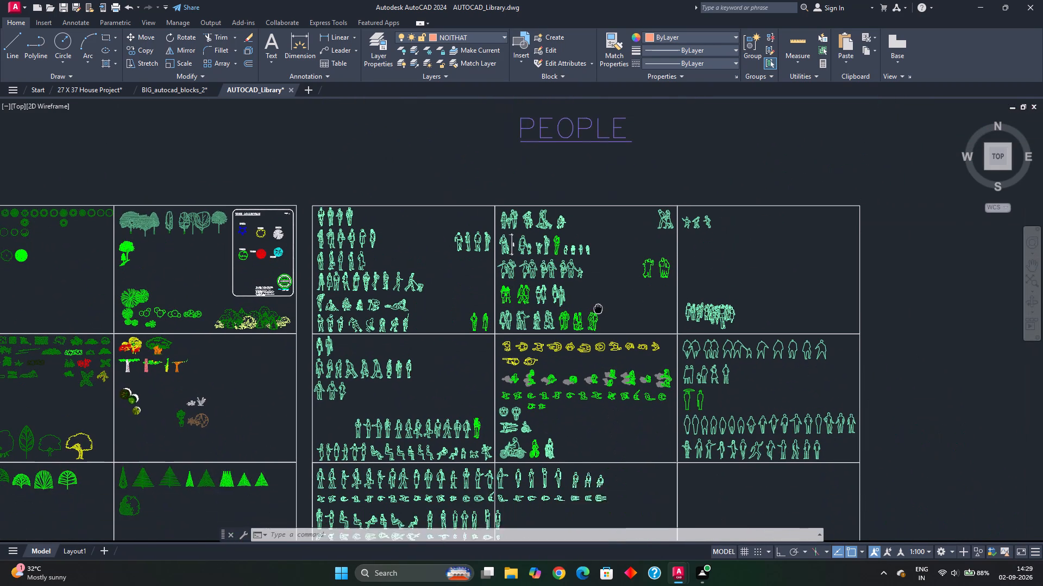
{"action": "middle_click_drag", "start_coordinate": [598, 304], "coordinate": [597, 288]}
{"action": "scroll", "coordinate": [665, 392], "scroll_direction": "up", "scroll_amount": 1}
{"action": "middle_click_drag", "start_coordinate": [665, 391], "coordinate": [632, 268]}
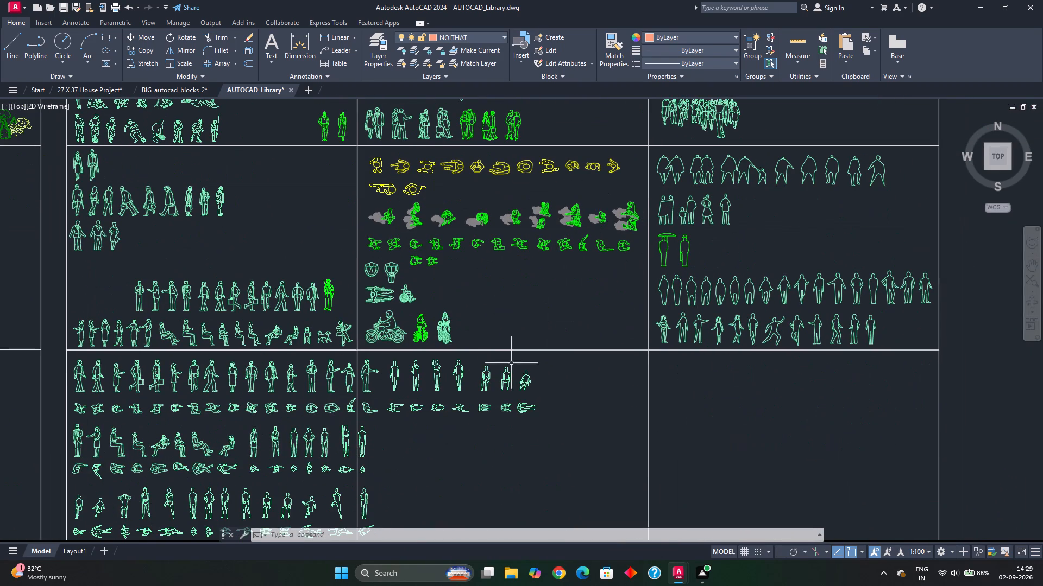
Examine the top-view person figures in the lowest rows of the PEOPLE collection.
{"action": "middle_click_drag", "start_coordinate": [460, 420], "coordinate": [478, 343]}
{"action": "scroll", "coordinate": [401, 392], "scroll_direction": "up", "scroll_amount": 1}
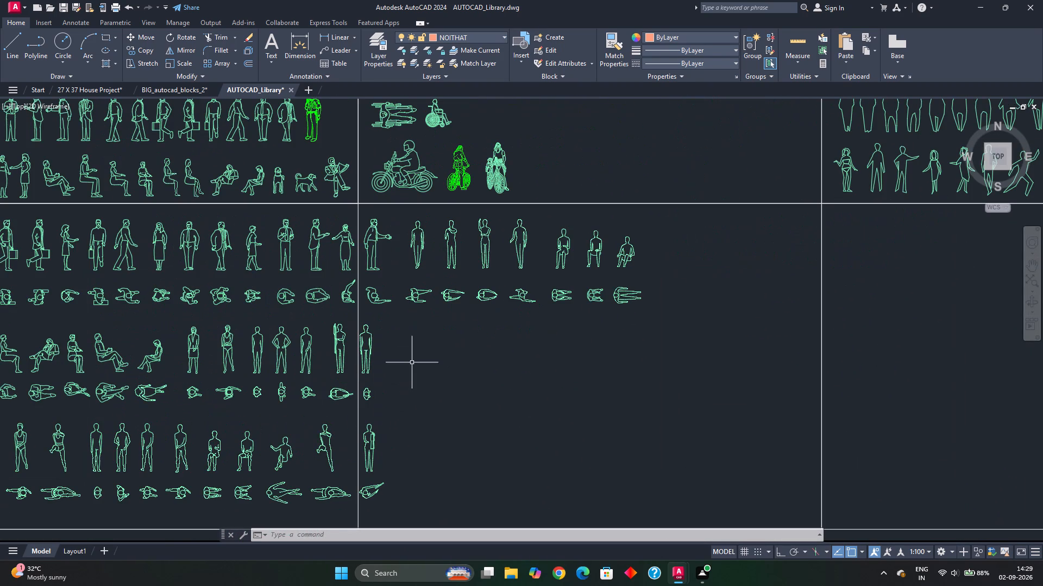
{"action": "scroll", "coordinate": [377, 305], "scroll_direction": "up", "scroll_amount": 2}
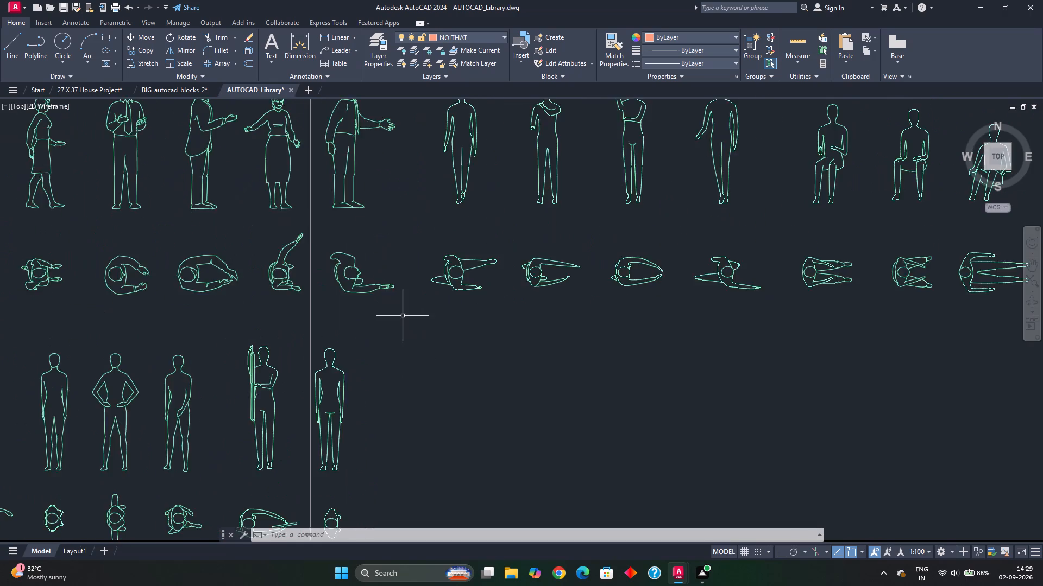
{"action": "scroll", "coordinate": [403, 316], "scroll_direction": "up", "scroll_amount": 1}
{"action": "scroll", "coordinate": [386, 337], "scroll_direction": "down", "scroll_amount": 1}
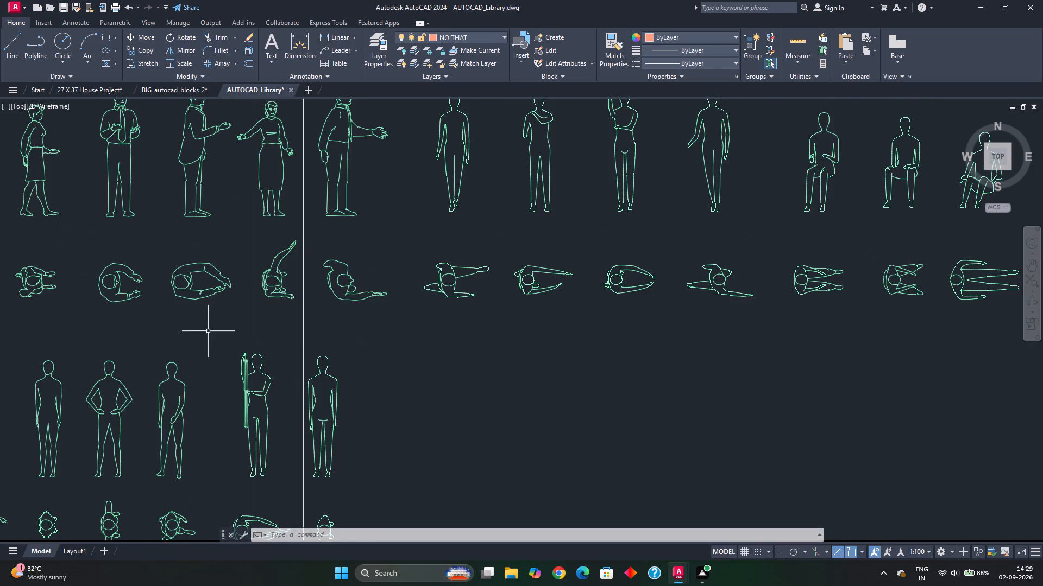
{"action": "middle_click_drag", "start_coordinate": [203, 330], "coordinate": [365, 343]}
{"action": "middle_click_drag", "start_coordinate": [288, 351], "coordinate": [439, 352]}
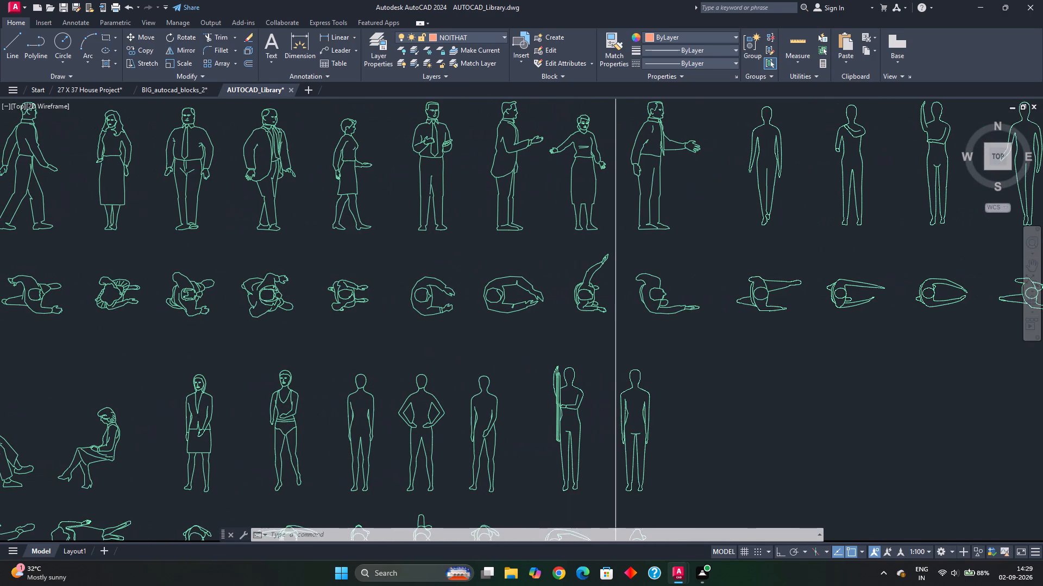
{"action": "middle_click_drag", "start_coordinate": [318, 343], "coordinate": [406, 341]}
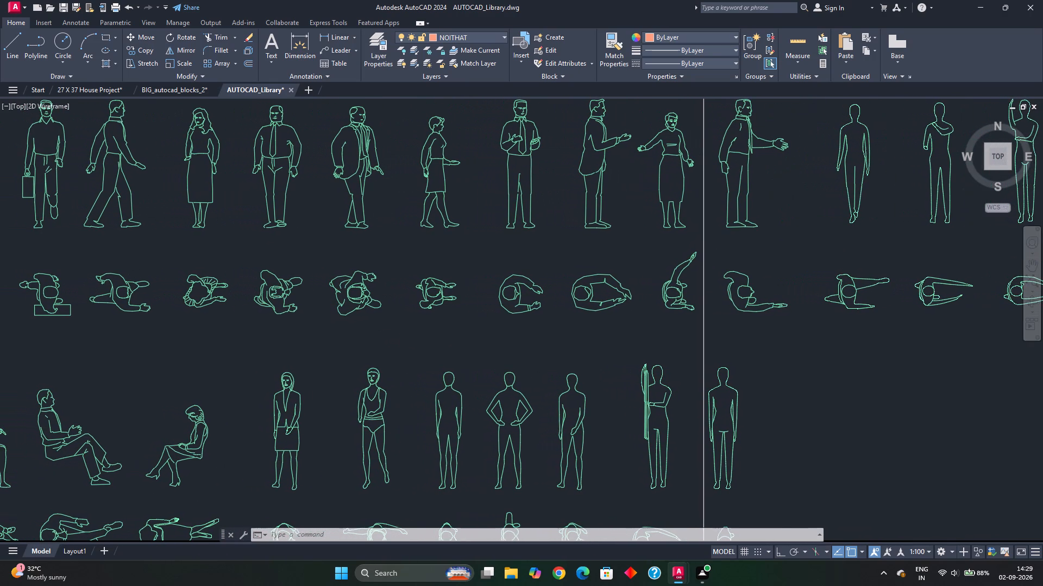
{"action": "middle_click_drag", "start_coordinate": [232, 337], "coordinate": [286, 346]}
{"action": "scroll", "coordinate": [281, 339], "scroll_direction": "up", "scroll_amount": 2}
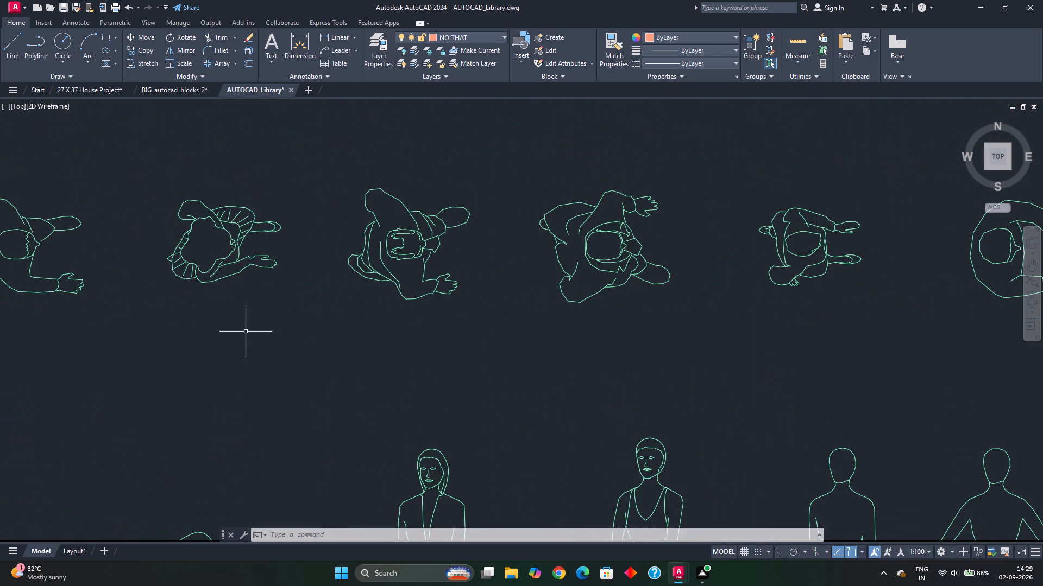
{"action": "scroll", "coordinate": [242, 351], "scroll_direction": "down", "scroll_amount": 3}
{"action": "middle_click_drag", "start_coordinate": [243, 370], "coordinate": [367, 306]}
{"action": "middle_click_drag", "start_coordinate": [332, 337], "coordinate": [434, 298]}
{"action": "middle_click_drag", "start_coordinate": [386, 405], "coordinate": [391, 339]}
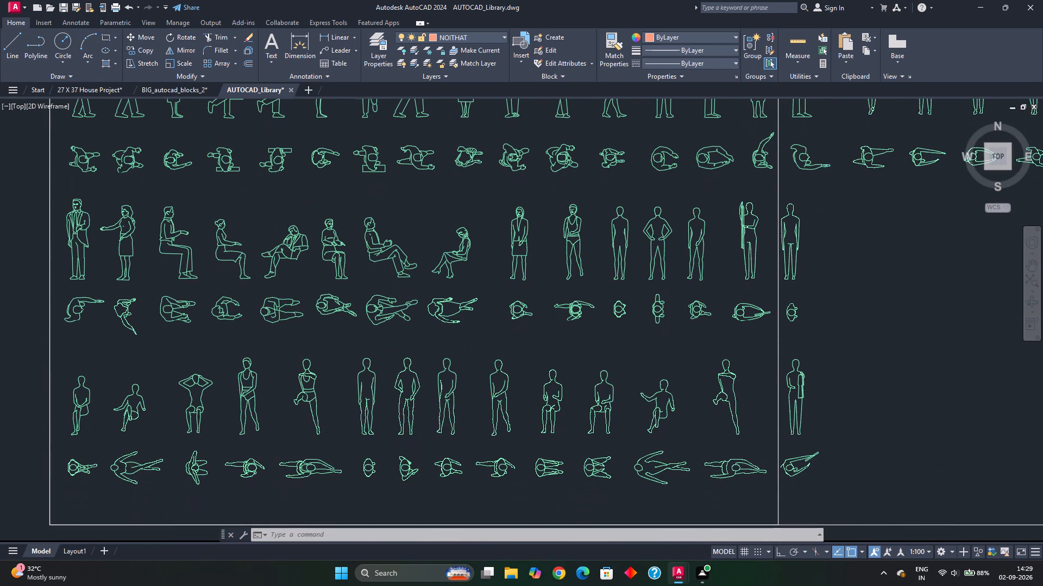
{"action": "scroll", "coordinate": [439, 480], "scroll_direction": "up", "scroll_amount": 1}
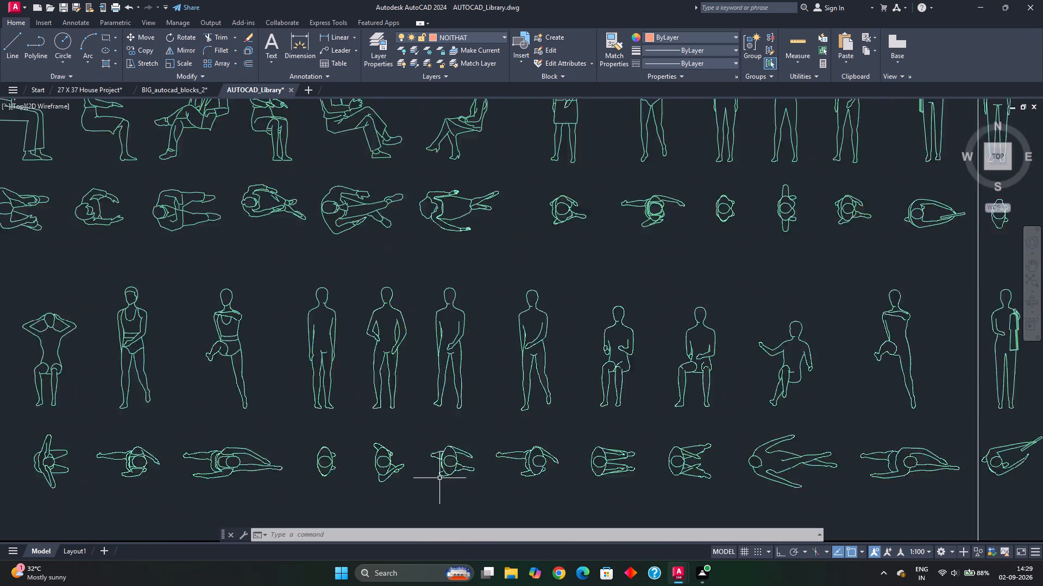
{"action": "scroll", "coordinate": [439, 480], "scroll_direction": "up", "scroll_amount": 2}
{"action": "middle_click", "coordinate": [369, 492]}
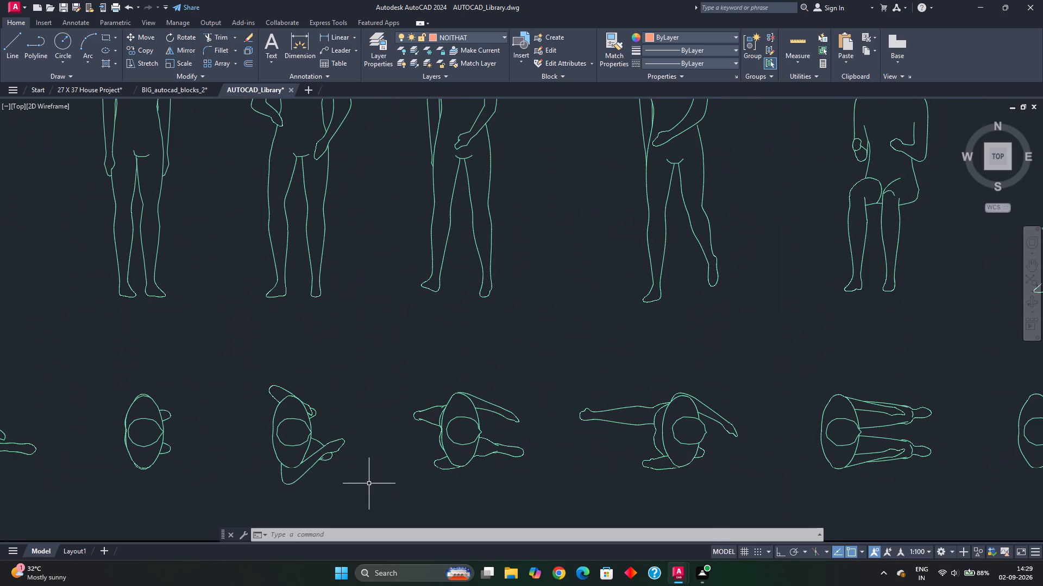
{"action": "scroll", "coordinate": [369, 485], "scroll_direction": "down", "scroll_amount": 3}
{"action": "scroll", "coordinate": [414, 282], "scroll_direction": "up", "scroll_amount": 1}
{"action": "middle_click_drag", "start_coordinate": [419, 284], "coordinate": [411, 316]}
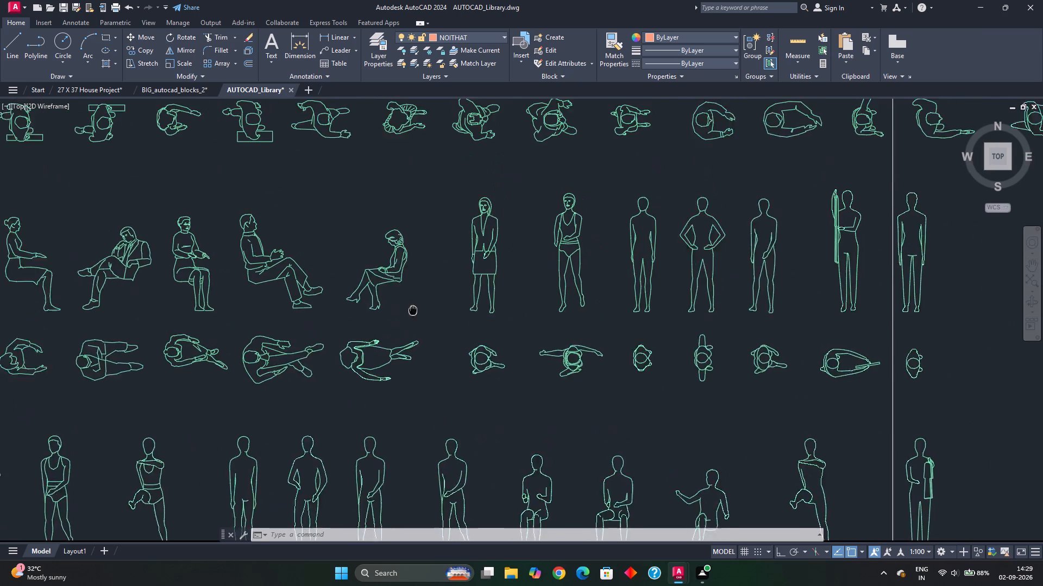
{"action": "middle_click_drag", "start_coordinate": [411, 316], "coordinate": [382, 425]}
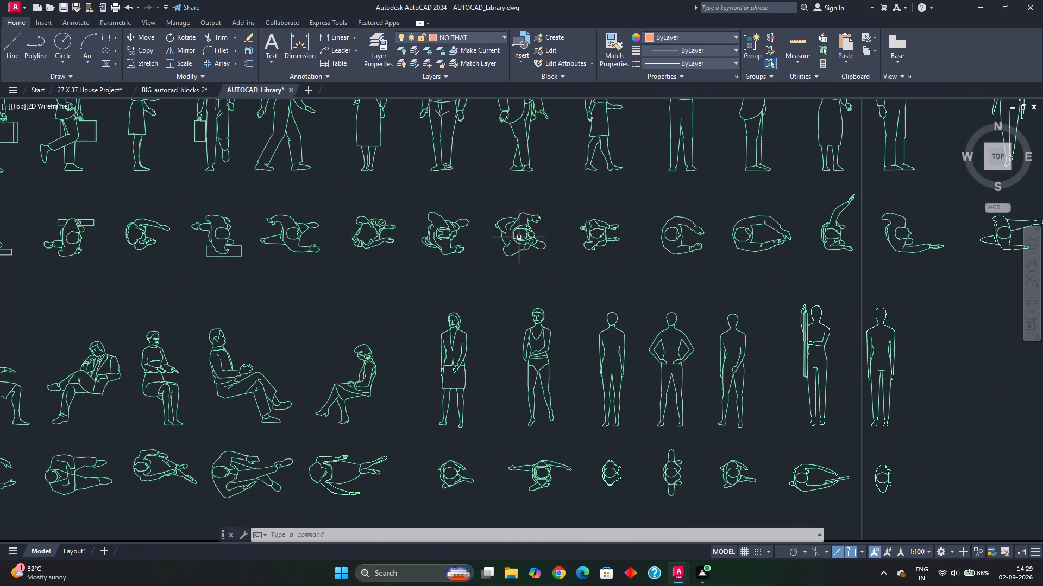
Copy the top-view person with both arms extended sideways, below the hands-on-hips standing figure, to the clipboard.
{"action": "scroll", "coordinate": [519, 294], "scroll_direction": "down", "scroll_amount": 1}
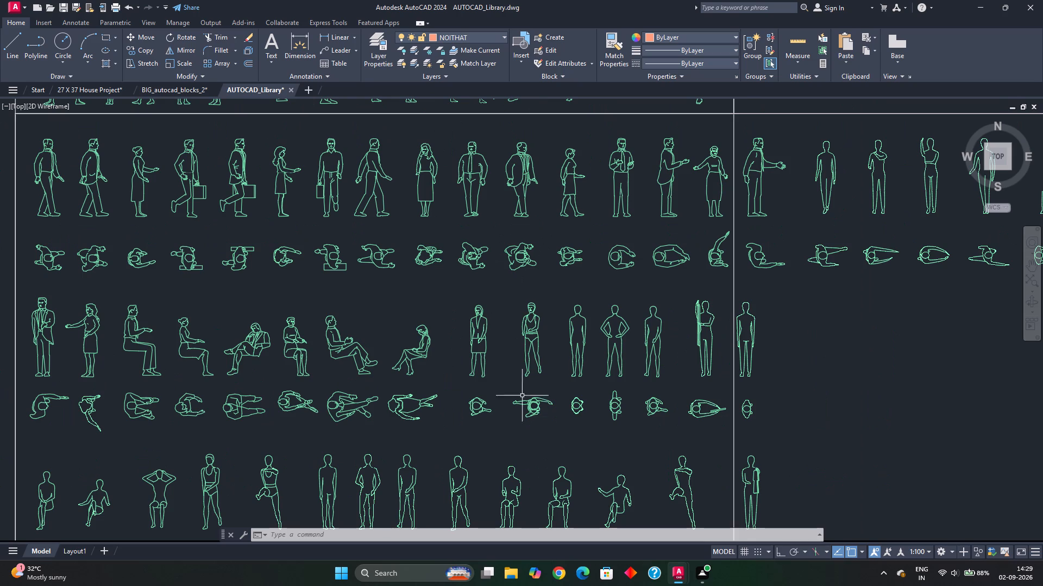
{"action": "middle_click_drag", "start_coordinate": [530, 428], "coordinate": [529, 379]}
{"action": "scroll", "coordinate": [630, 367], "scroll_direction": "up", "scroll_amount": 3}
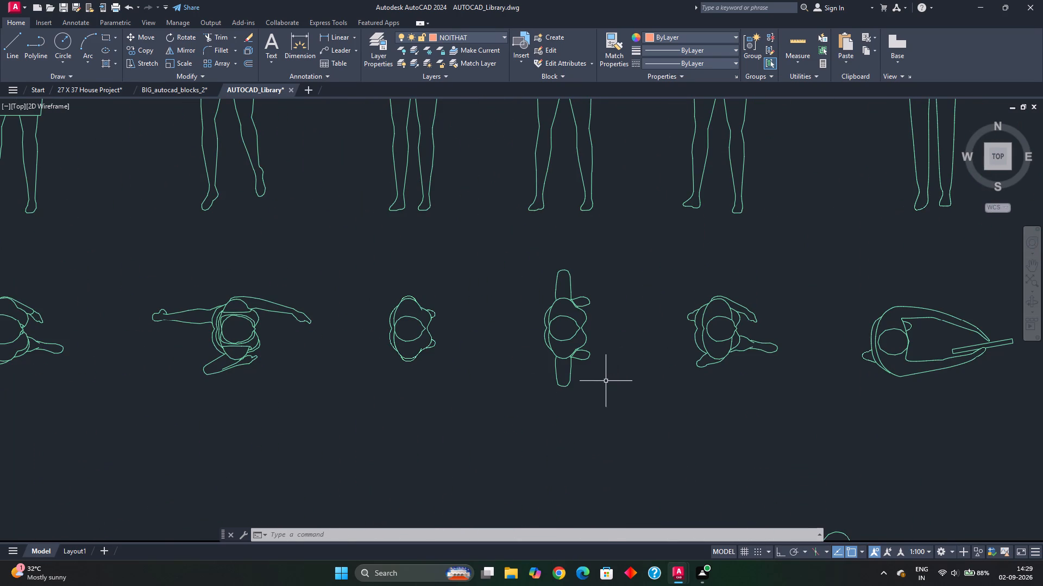
{"action": "left_click", "coordinate": [524, 260]}
{"action": "left_click", "coordinate": [598, 409]}
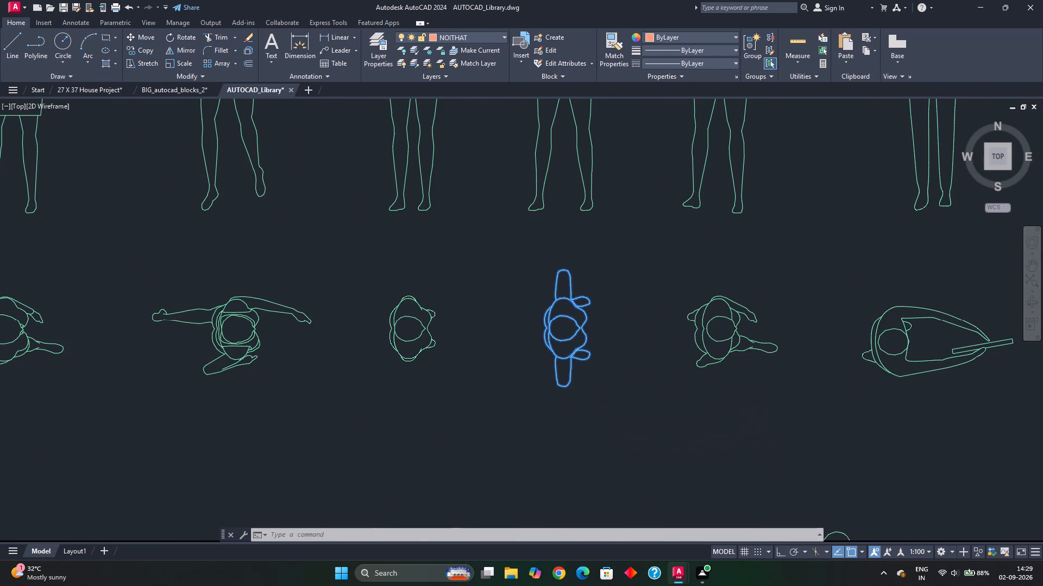
{"action": "key", "text": "ctrl+c"}
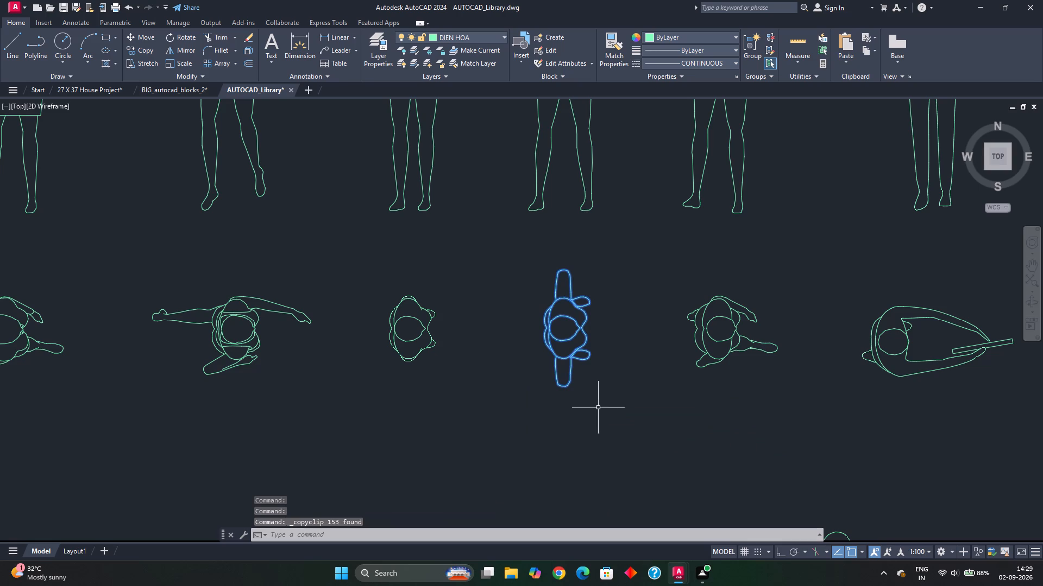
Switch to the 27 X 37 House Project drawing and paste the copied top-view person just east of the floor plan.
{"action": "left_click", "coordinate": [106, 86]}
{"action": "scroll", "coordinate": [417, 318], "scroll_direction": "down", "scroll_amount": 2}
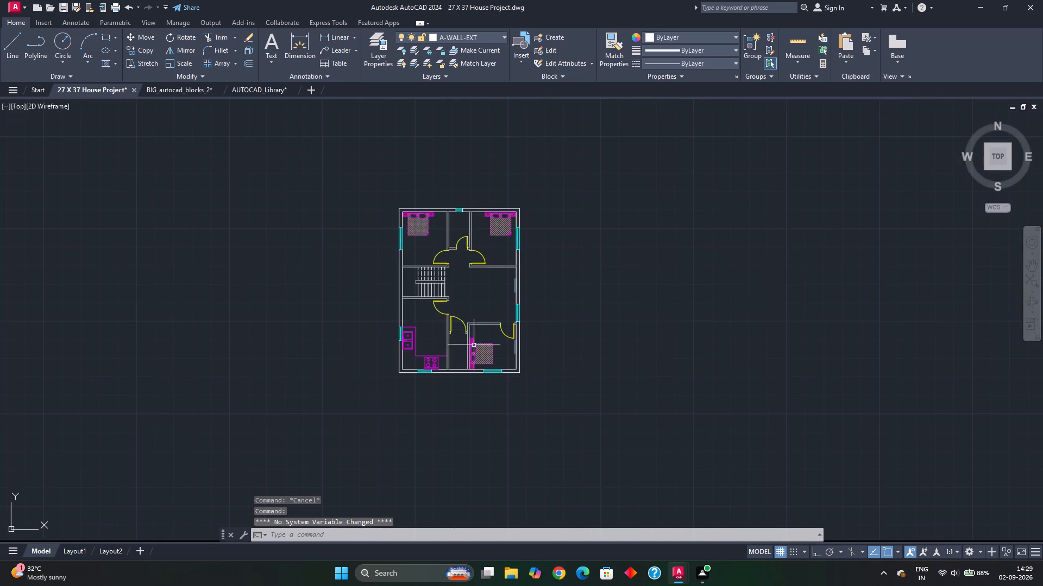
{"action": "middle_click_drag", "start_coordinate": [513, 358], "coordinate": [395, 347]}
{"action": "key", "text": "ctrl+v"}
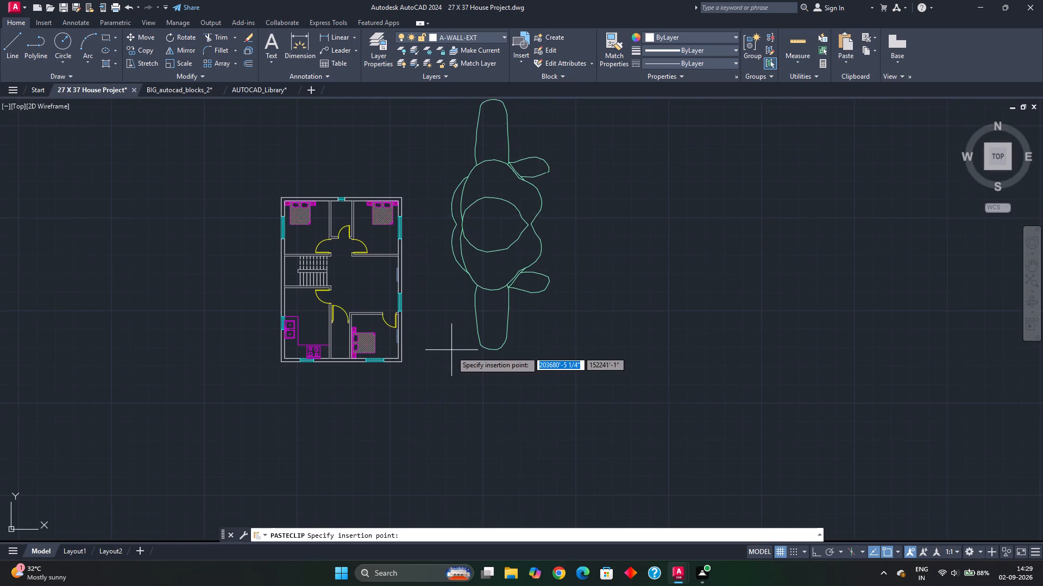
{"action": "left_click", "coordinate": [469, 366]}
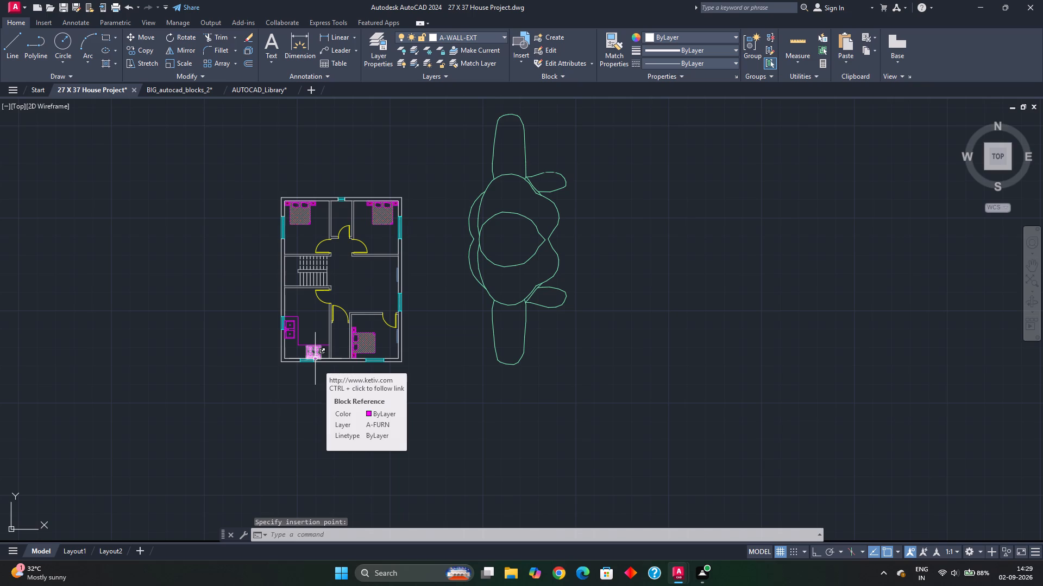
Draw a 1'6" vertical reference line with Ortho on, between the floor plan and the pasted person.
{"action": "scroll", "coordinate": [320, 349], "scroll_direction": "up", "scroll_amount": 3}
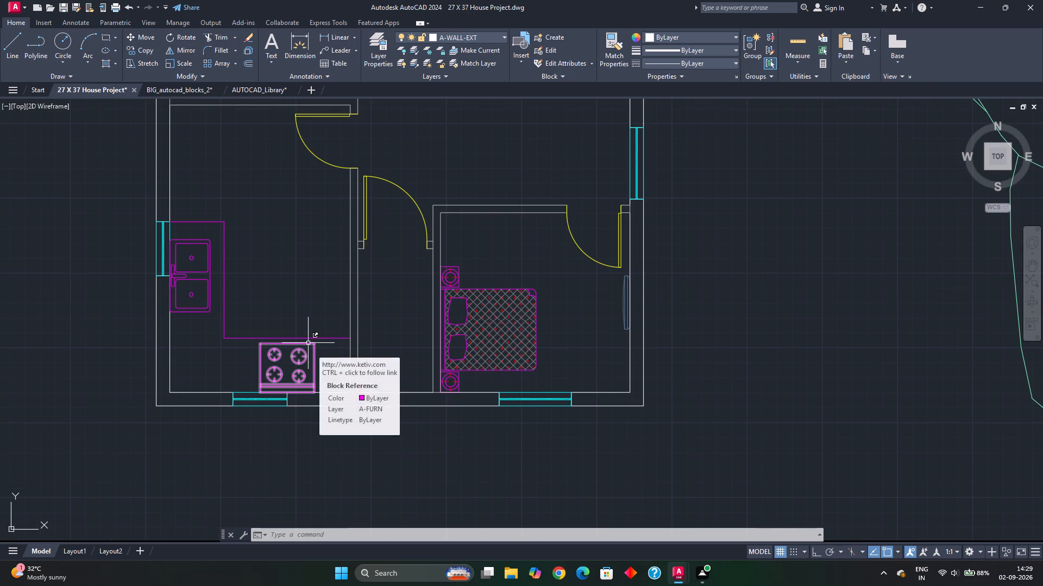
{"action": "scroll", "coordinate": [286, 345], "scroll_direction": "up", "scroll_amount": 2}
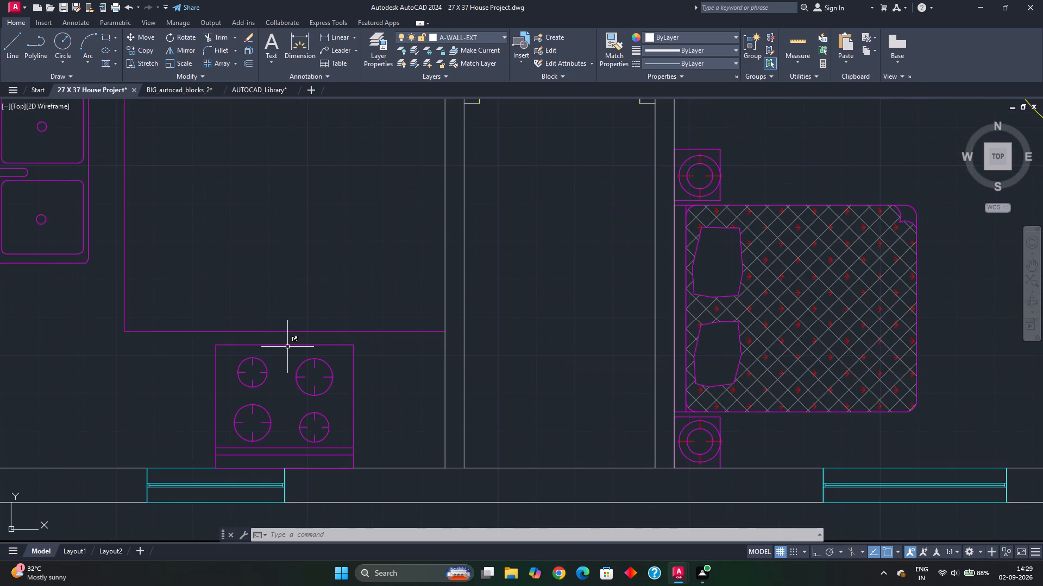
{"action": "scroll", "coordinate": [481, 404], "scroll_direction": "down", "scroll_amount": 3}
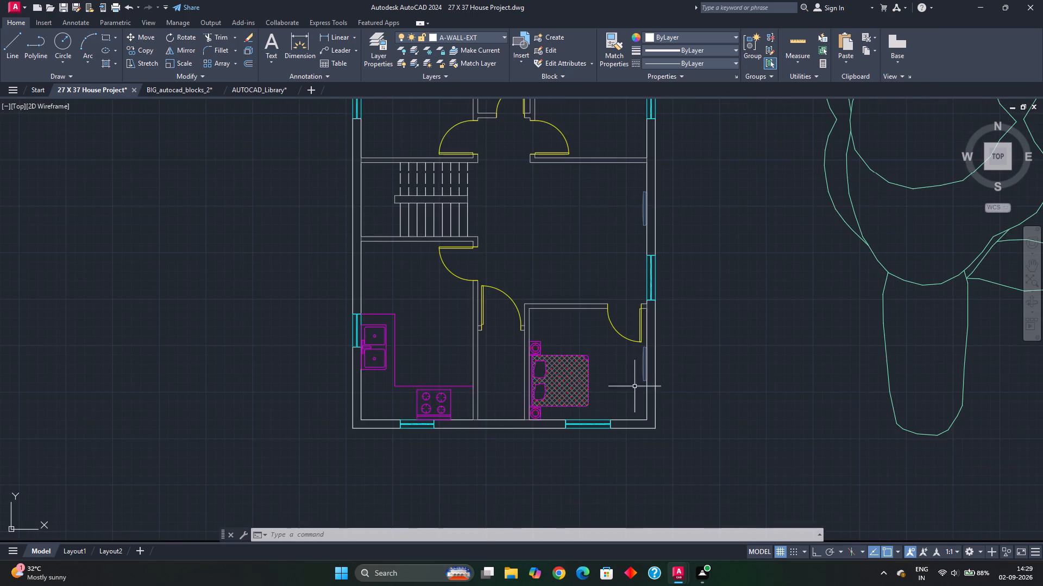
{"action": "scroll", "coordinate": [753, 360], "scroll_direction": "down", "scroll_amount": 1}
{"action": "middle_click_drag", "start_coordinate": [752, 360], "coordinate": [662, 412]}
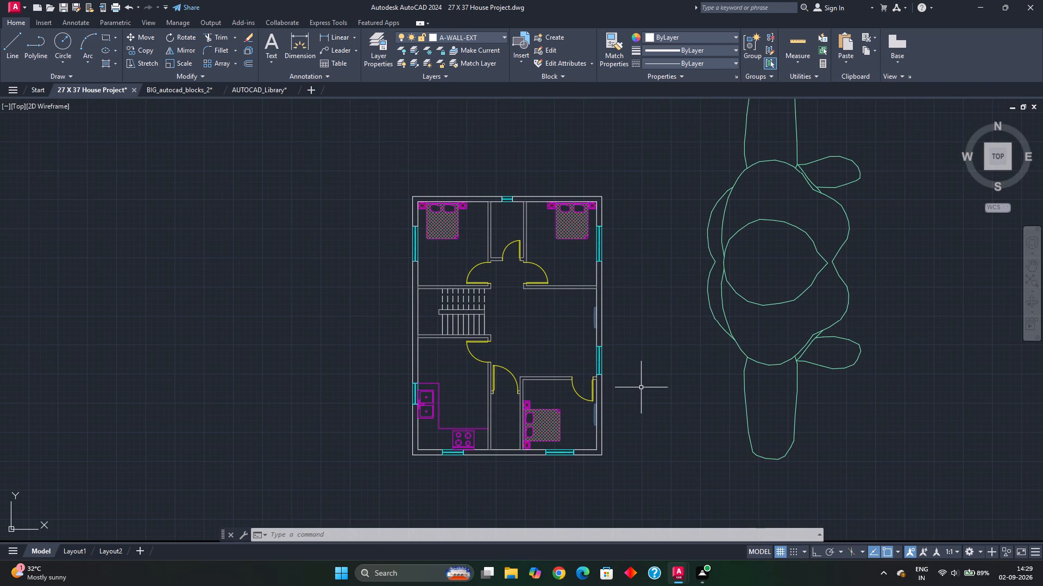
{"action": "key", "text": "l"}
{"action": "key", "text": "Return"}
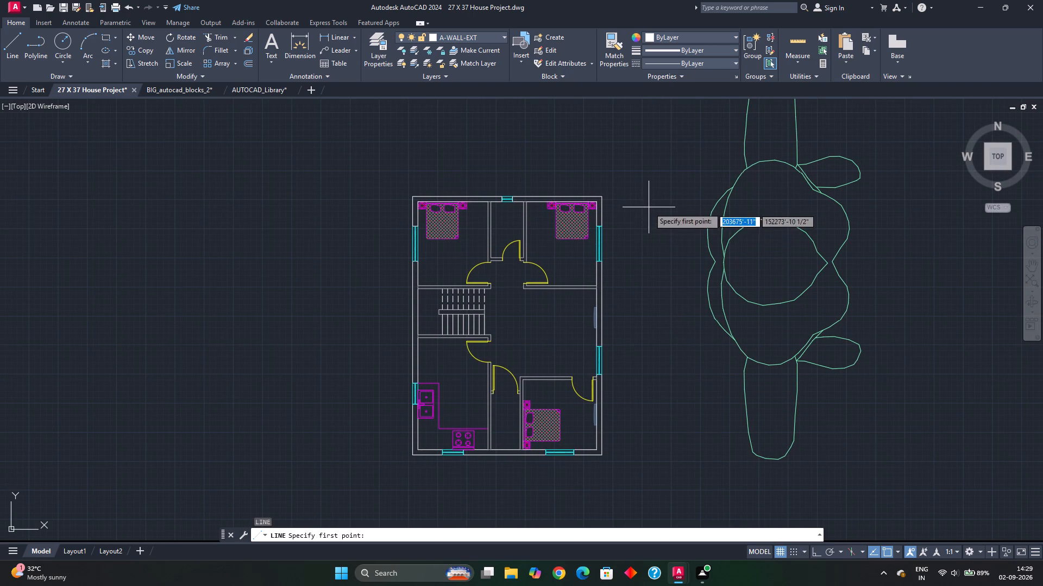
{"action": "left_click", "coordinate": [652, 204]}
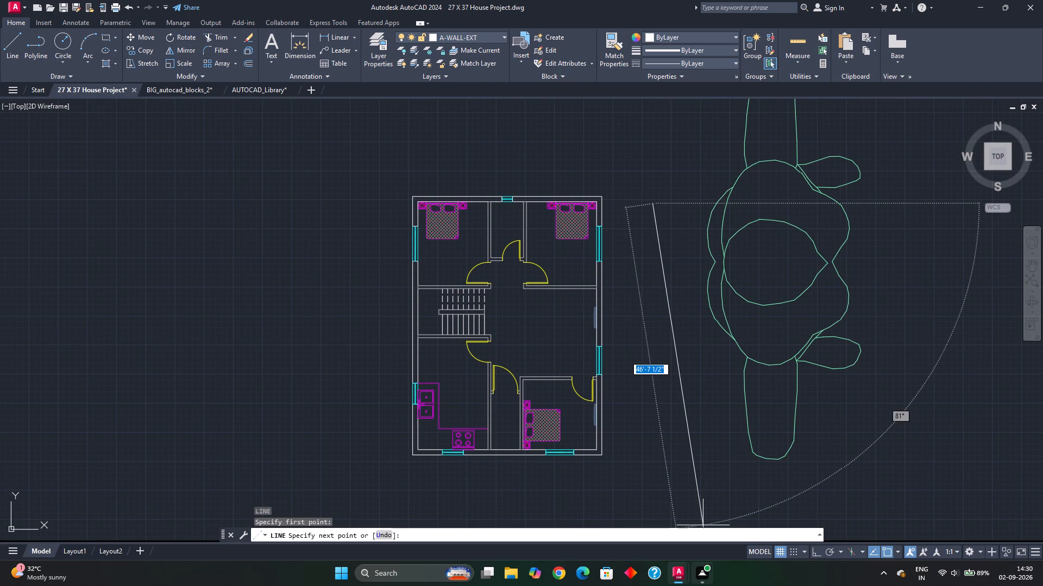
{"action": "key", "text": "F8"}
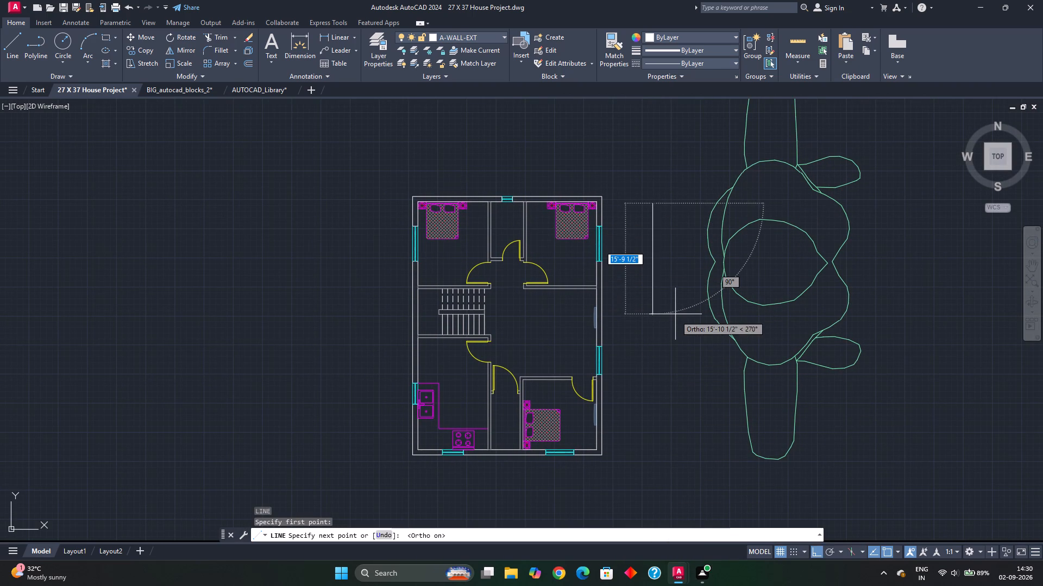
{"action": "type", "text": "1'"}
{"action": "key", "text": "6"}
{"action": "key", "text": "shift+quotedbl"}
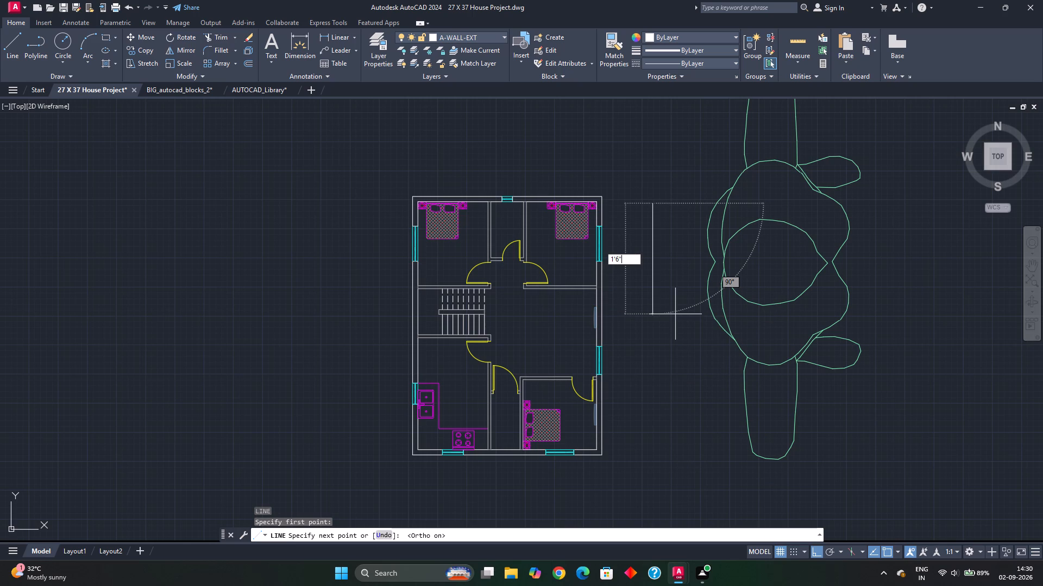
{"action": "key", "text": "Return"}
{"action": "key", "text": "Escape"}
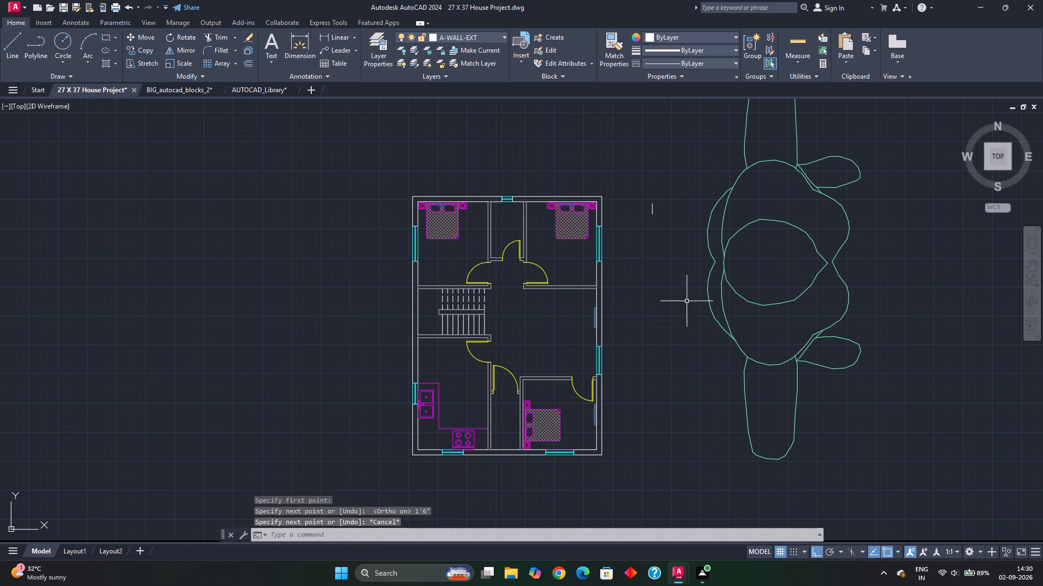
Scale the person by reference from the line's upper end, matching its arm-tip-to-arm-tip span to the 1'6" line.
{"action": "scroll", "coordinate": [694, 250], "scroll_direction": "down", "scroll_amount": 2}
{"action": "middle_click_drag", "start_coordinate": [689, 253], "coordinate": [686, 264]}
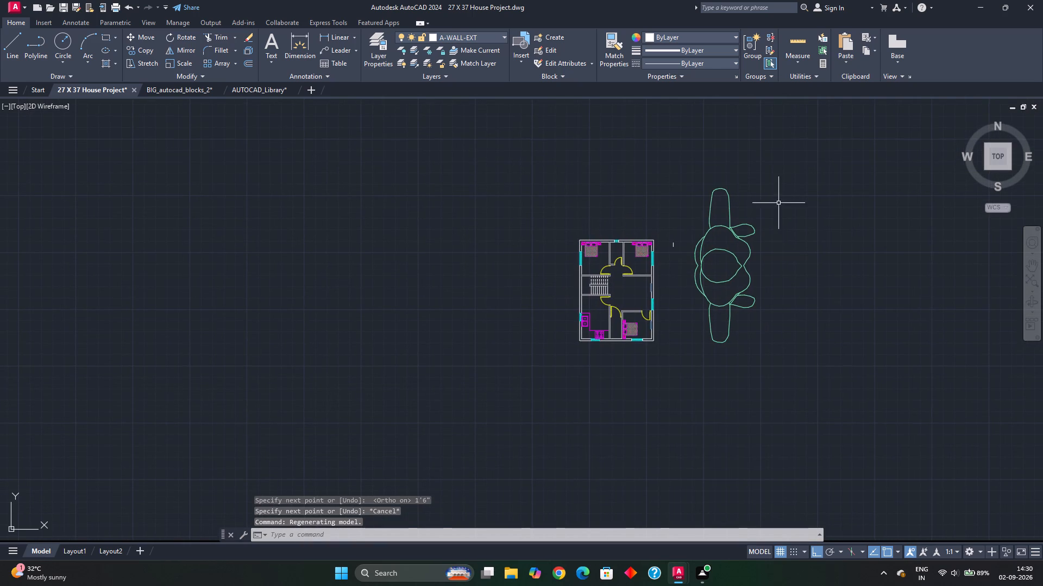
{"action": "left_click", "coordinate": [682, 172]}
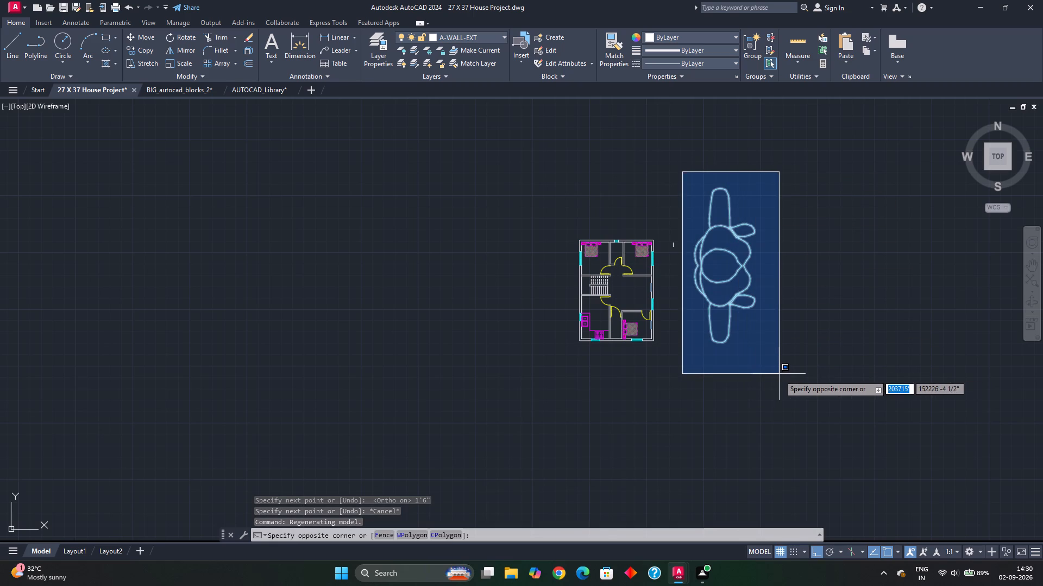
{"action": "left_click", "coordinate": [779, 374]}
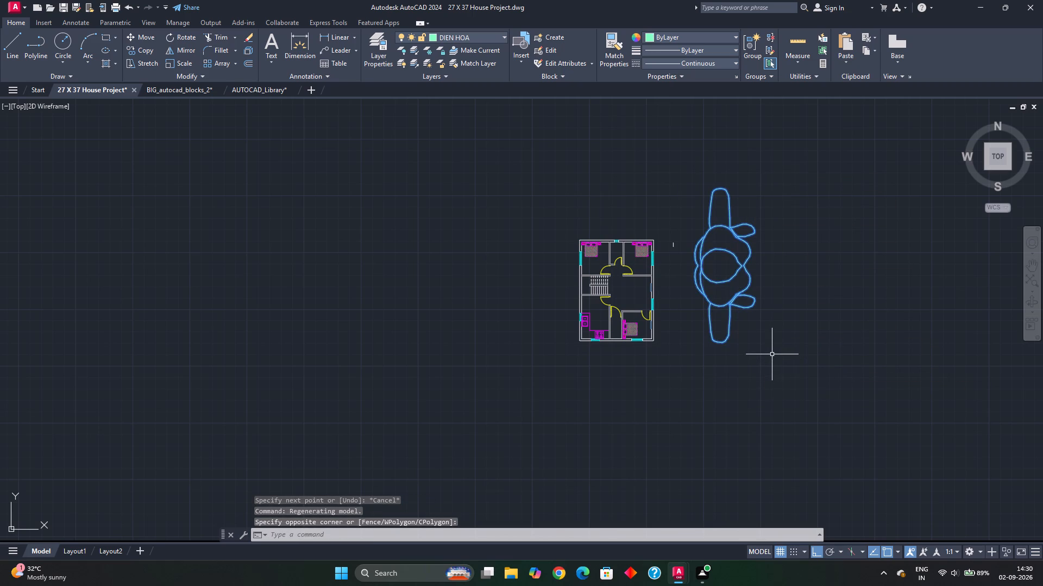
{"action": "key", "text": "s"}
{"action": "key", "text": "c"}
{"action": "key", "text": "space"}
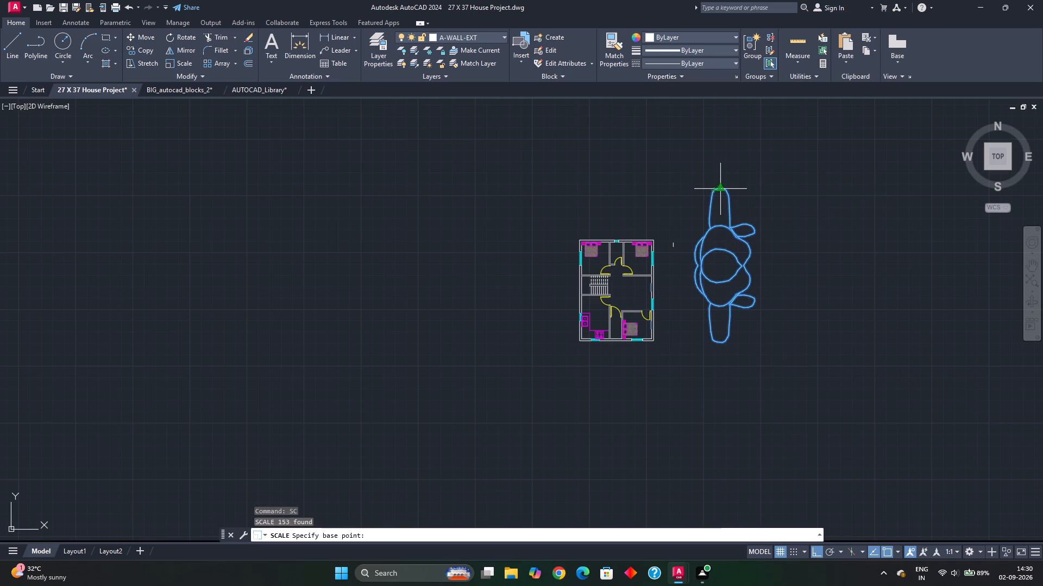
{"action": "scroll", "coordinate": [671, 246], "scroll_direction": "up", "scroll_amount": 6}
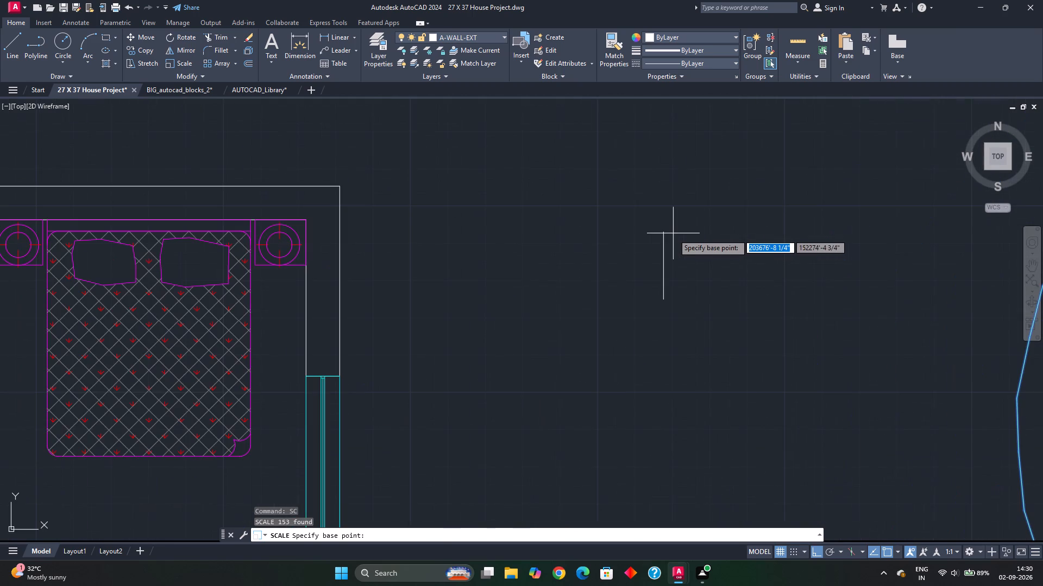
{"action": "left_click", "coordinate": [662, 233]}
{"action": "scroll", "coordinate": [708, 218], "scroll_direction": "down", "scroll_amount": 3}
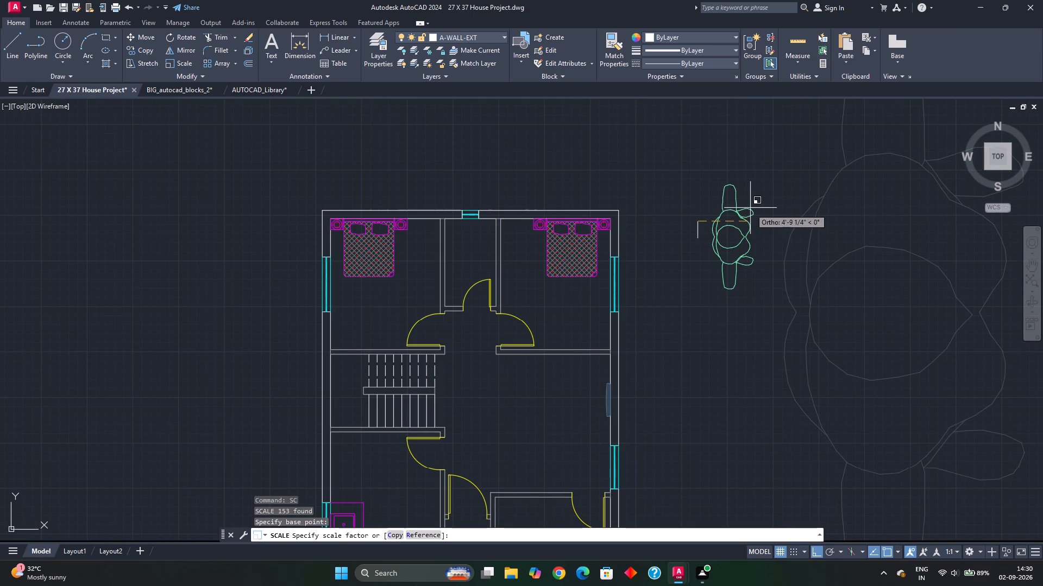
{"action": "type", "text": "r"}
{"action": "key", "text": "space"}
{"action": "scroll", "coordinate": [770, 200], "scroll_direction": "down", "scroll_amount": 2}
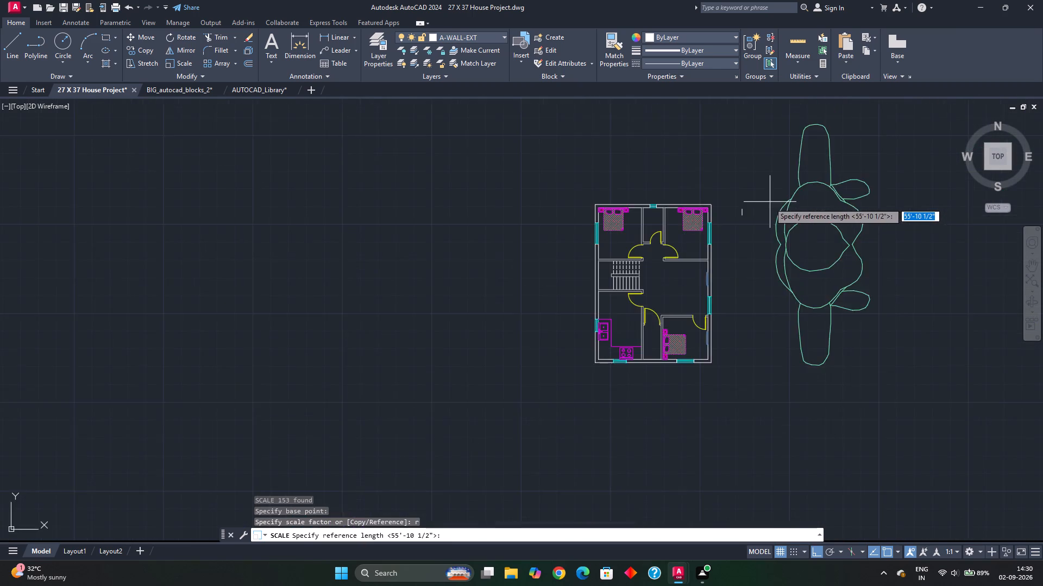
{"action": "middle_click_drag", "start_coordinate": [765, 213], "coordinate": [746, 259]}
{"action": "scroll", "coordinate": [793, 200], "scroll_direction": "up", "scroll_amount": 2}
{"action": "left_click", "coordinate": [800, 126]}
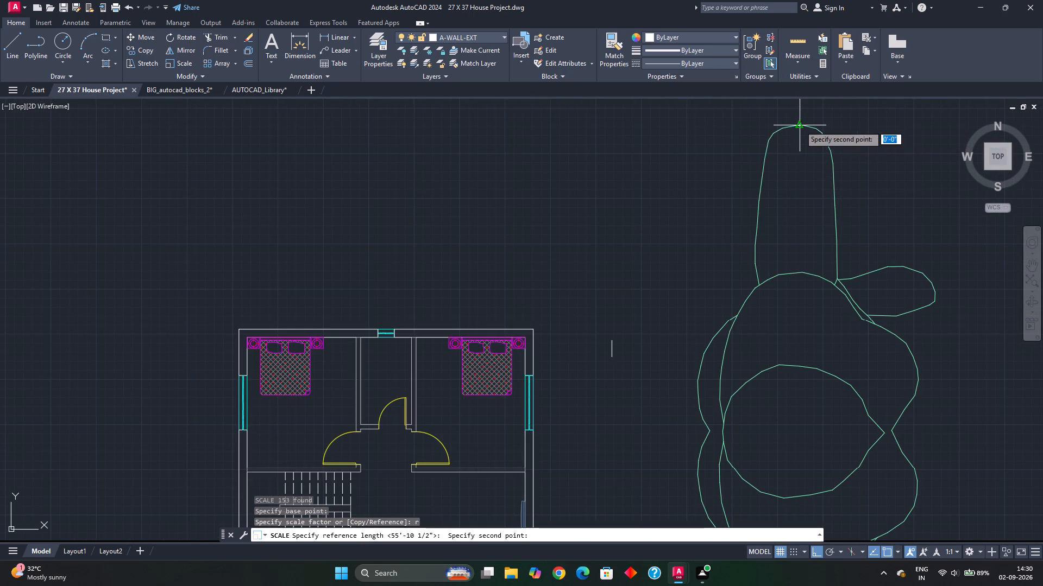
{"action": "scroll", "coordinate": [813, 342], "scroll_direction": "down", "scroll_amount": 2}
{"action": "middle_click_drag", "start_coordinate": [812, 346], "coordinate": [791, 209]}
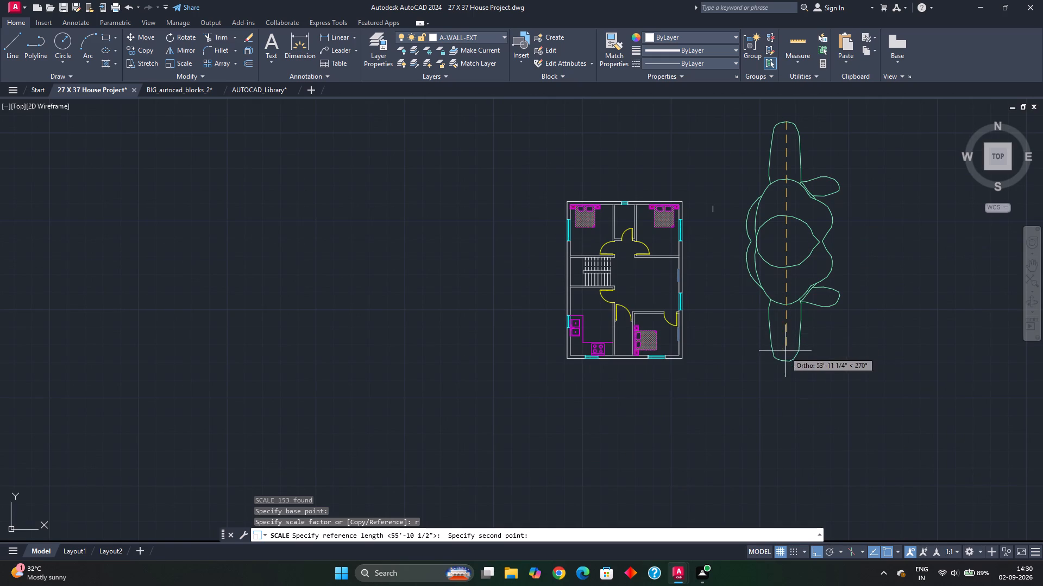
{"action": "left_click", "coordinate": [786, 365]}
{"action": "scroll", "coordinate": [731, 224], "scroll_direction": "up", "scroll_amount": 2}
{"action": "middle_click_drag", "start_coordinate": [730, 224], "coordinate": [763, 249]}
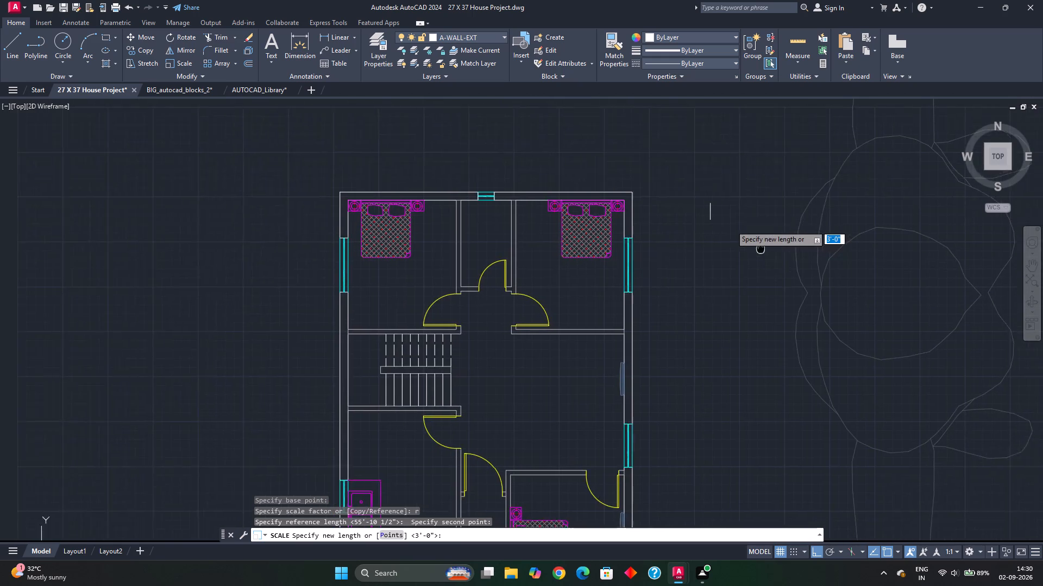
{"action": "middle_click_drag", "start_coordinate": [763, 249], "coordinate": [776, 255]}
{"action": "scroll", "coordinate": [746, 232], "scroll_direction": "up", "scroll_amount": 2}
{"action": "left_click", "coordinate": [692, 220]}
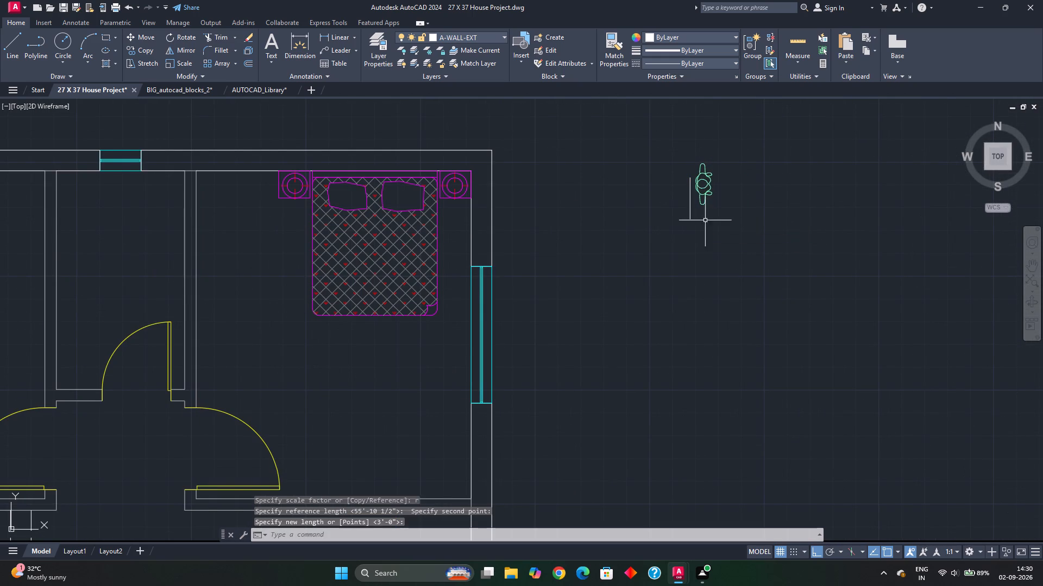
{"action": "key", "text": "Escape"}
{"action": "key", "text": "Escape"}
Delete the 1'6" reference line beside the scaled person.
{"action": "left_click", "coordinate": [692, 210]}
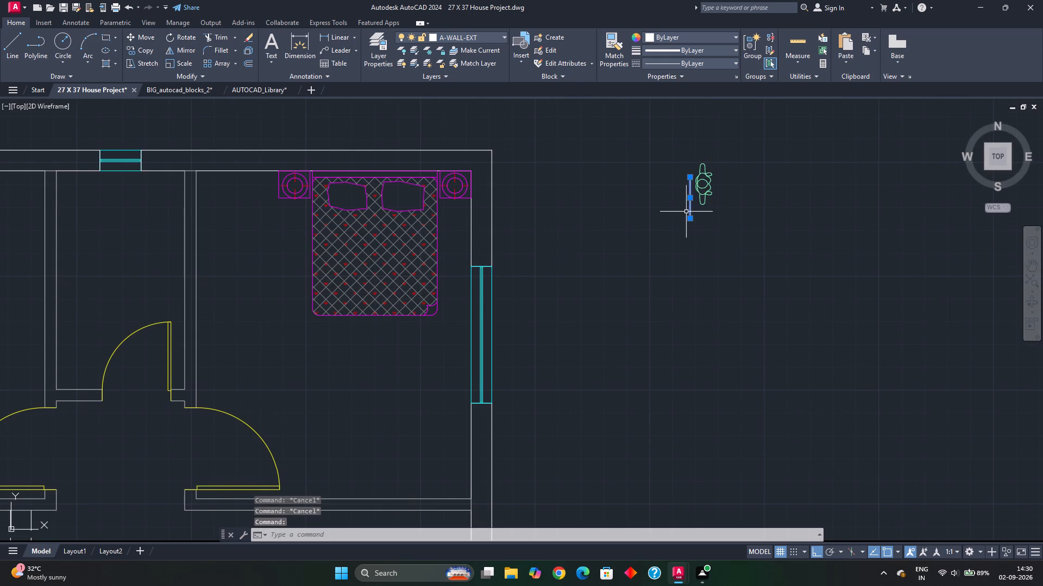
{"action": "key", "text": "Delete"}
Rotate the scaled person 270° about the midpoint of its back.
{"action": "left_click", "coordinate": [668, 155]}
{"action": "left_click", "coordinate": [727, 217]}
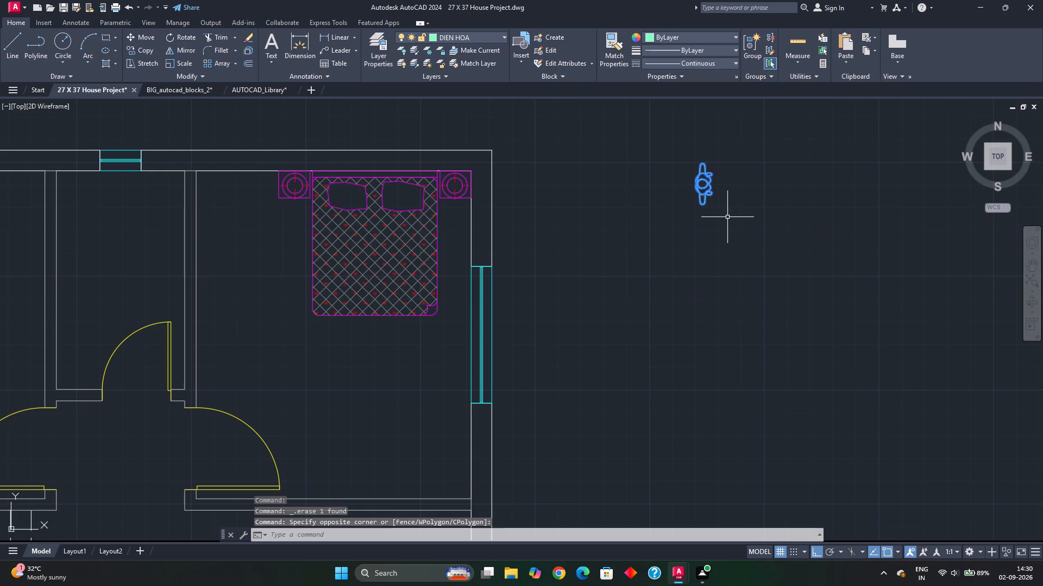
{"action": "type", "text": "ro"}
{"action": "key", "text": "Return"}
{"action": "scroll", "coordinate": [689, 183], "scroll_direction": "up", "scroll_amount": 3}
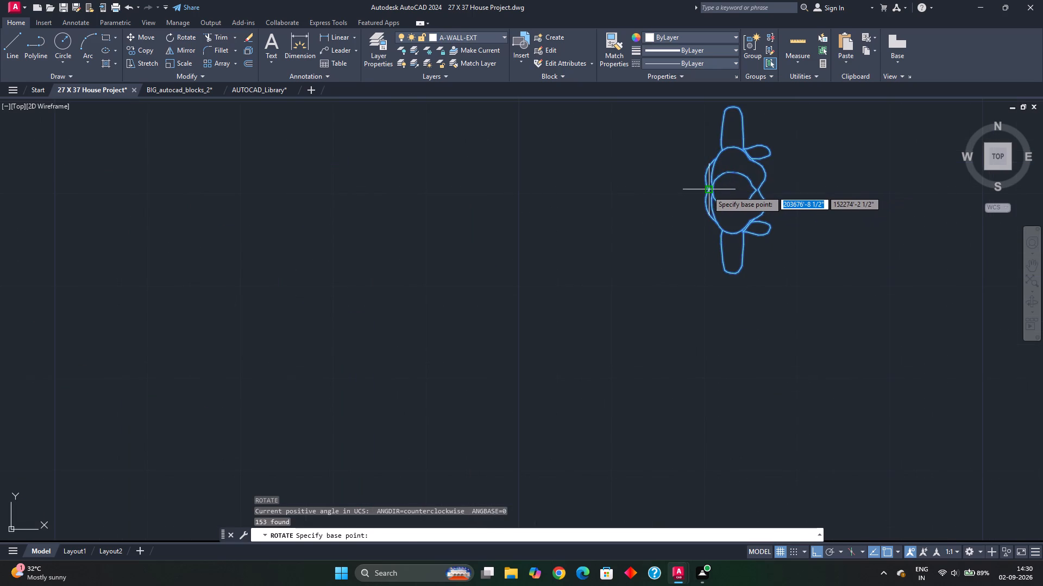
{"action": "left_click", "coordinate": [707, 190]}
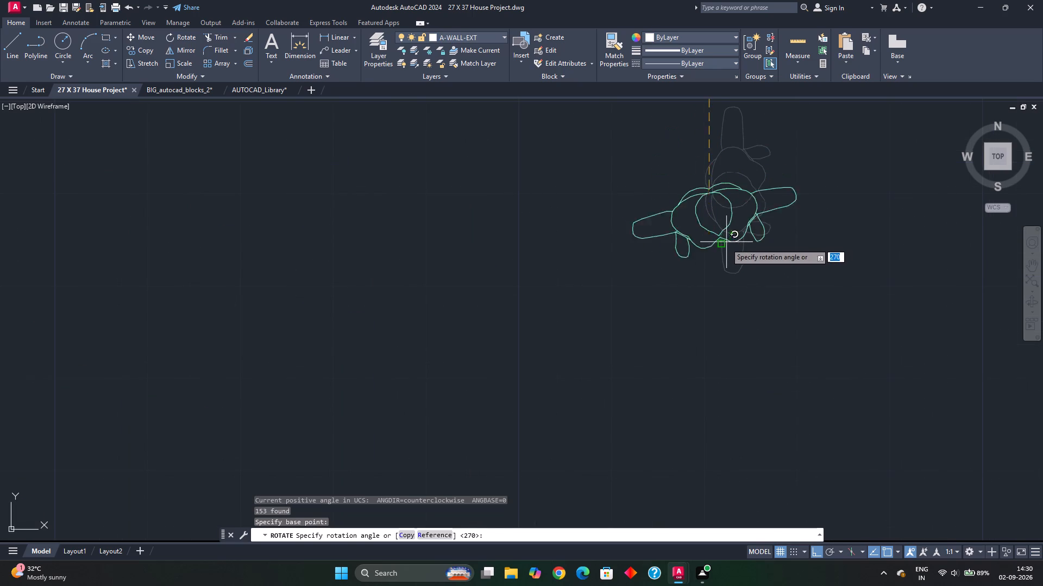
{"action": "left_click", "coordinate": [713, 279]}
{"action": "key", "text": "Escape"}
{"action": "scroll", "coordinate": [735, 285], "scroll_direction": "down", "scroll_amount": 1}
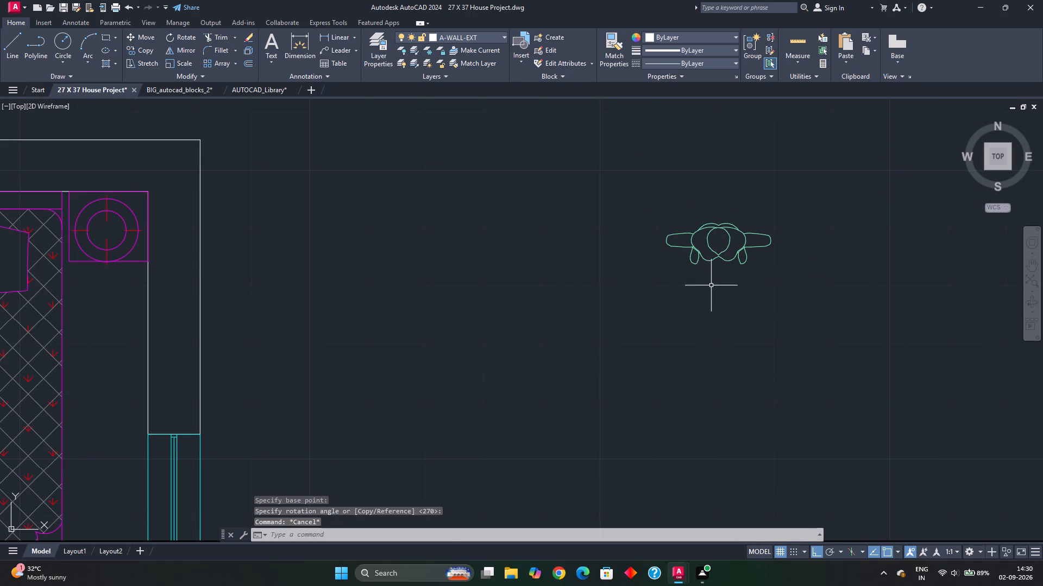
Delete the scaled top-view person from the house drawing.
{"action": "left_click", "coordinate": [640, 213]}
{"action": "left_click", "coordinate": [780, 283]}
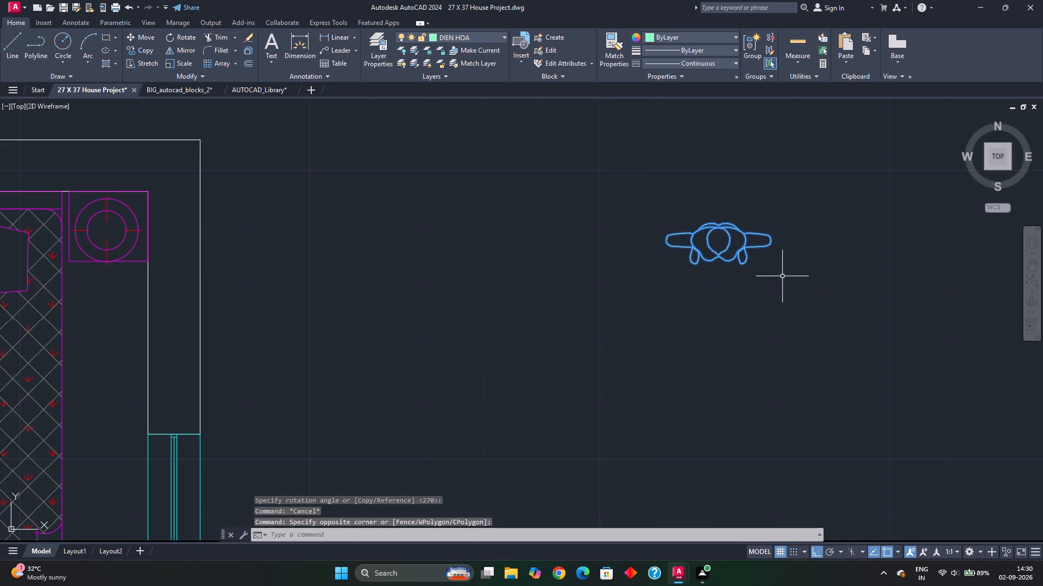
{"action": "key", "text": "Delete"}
Examine the top-view people in the AUTOCAD_Library drawing to choose a replacement figure for the house plan.
{"action": "left_click", "coordinate": [254, 85]}
{"action": "scroll", "coordinate": [466, 294], "scroll_direction": "down", "scroll_amount": 1}
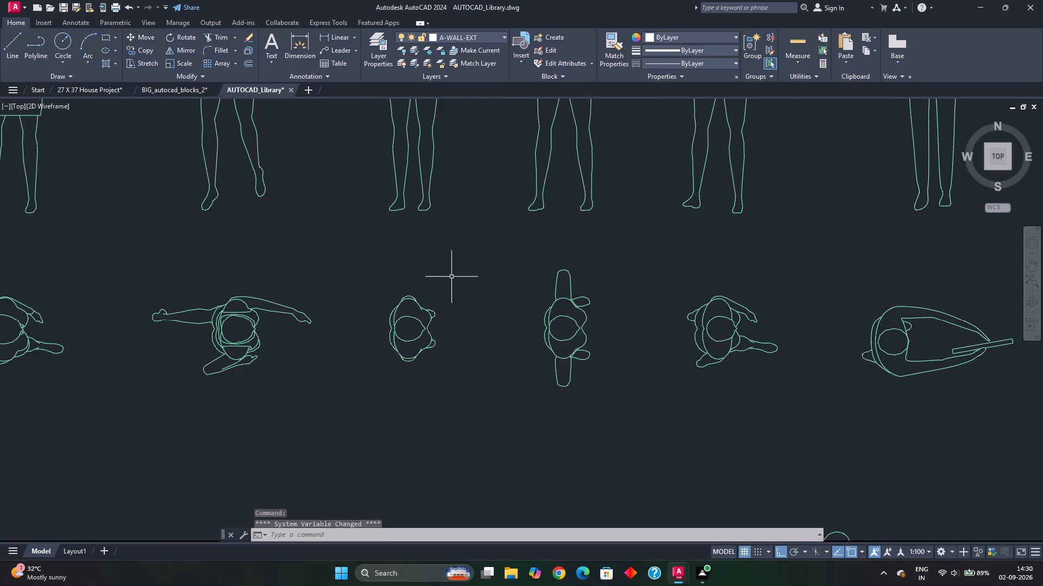
{"action": "scroll", "coordinate": [467, 297], "scroll_direction": "down", "scroll_amount": 1}
{"action": "middle_click_drag", "start_coordinate": [522, 347], "coordinate": [516, 315]}
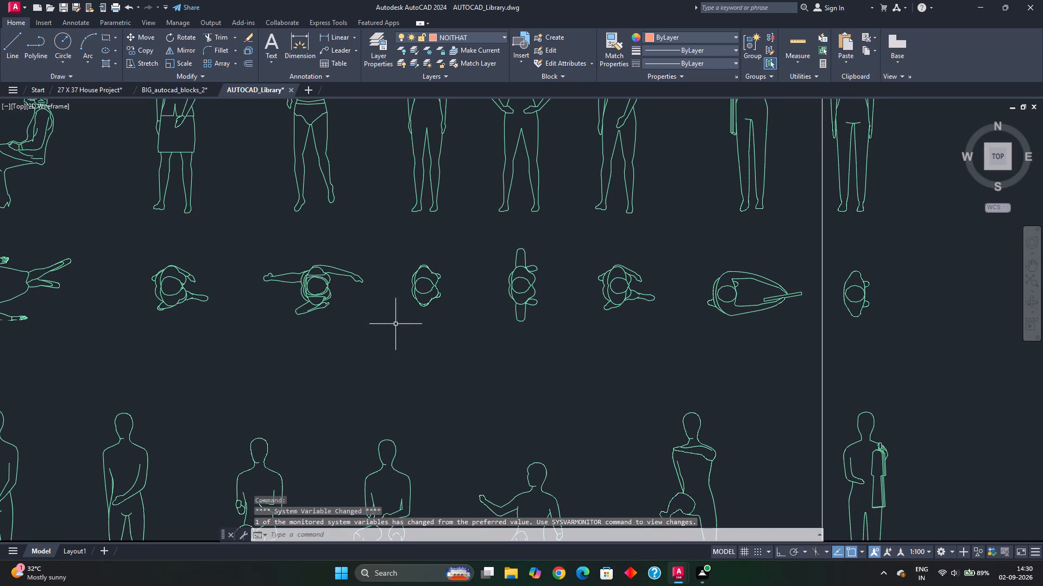
{"action": "middle_click_drag", "start_coordinate": [150, 289], "coordinate": [212, 251]}
{"action": "scroll", "coordinate": [228, 258], "scroll_direction": "up", "scroll_amount": 2}
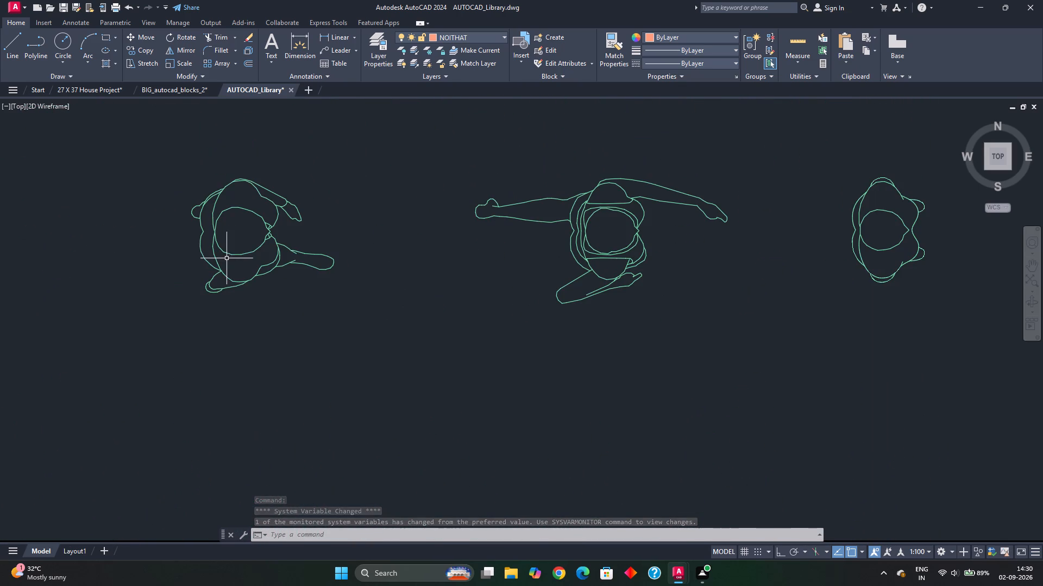
{"action": "scroll", "coordinate": [253, 307], "scroll_direction": "down", "scroll_amount": 3}
{"action": "middle_click_drag", "start_coordinate": [204, 332], "coordinate": [313, 318]}
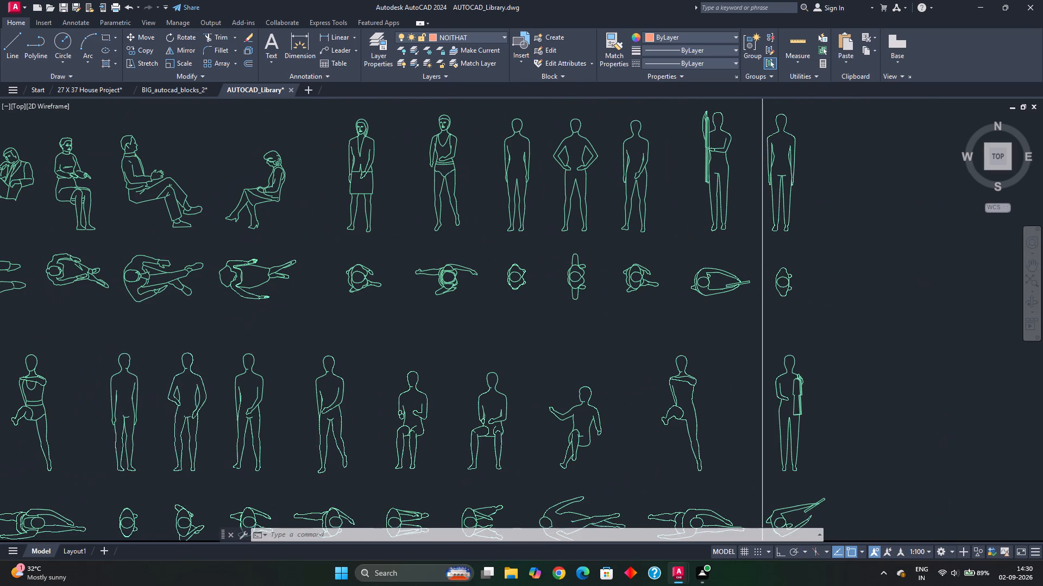
{"action": "middle_click_drag", "start_coordinate": [274, 314], "coordinate": [450, 285]}
{"action": "scroll", "coordinate": [408, 305], "scroll_direction": "down", "scroll_amount": 1}
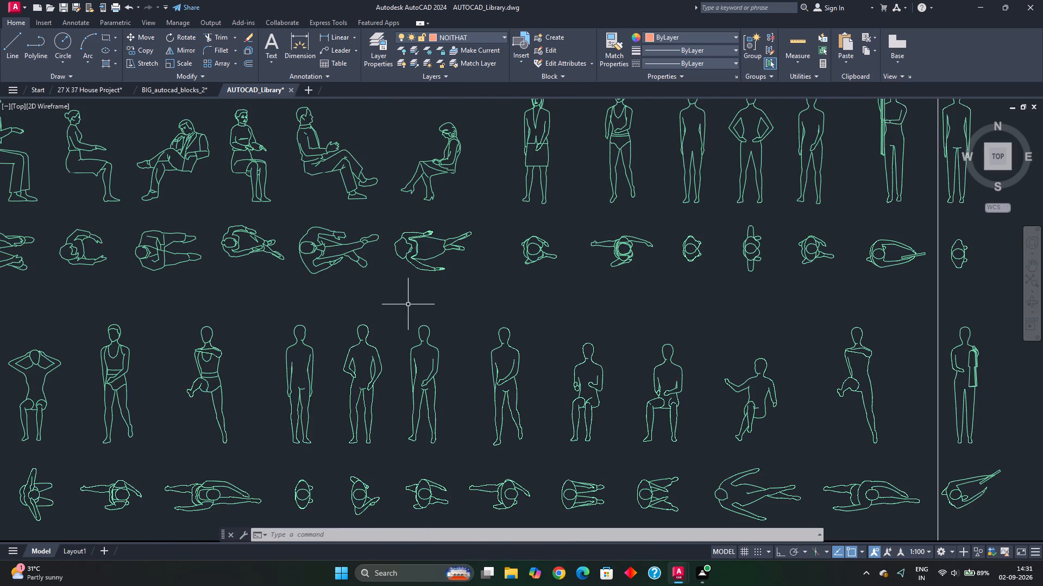
{"action": "middle_click_drag", "start_coordinate": [408, 309], "coordinate": [454, 309]}
{"action": "middle_click_drag", "start_coordinate": [197, 289], "coordinate": [242, 284]}
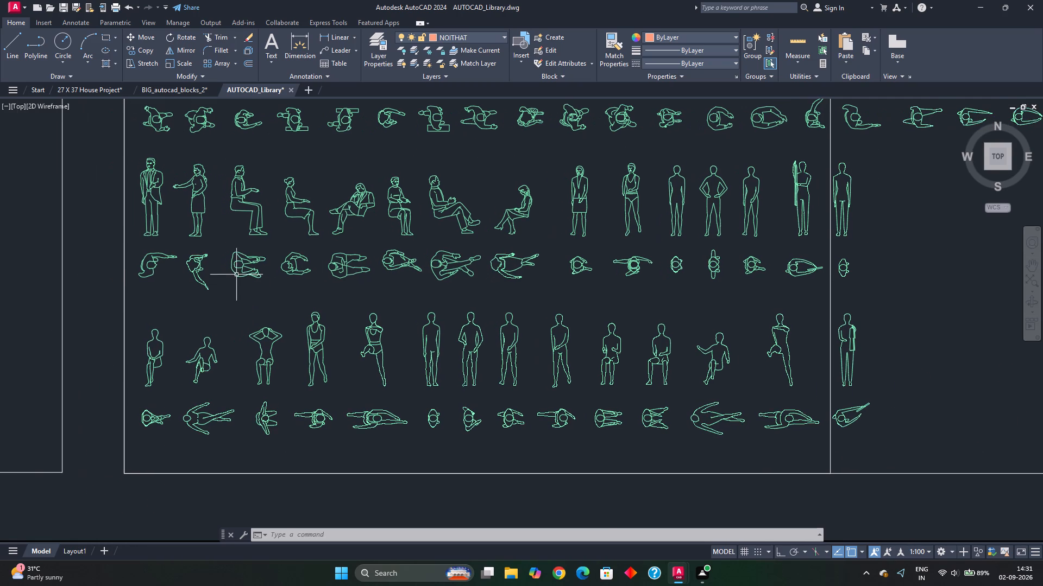
{"action": "scroll", "coordinate": [236, 275], "scroll_direction": "up", "scroll_amount": 1}
{"action": "scroll", "coordinate": [280, 307], "scroll_direction": "up", "scroll_amount": 1}
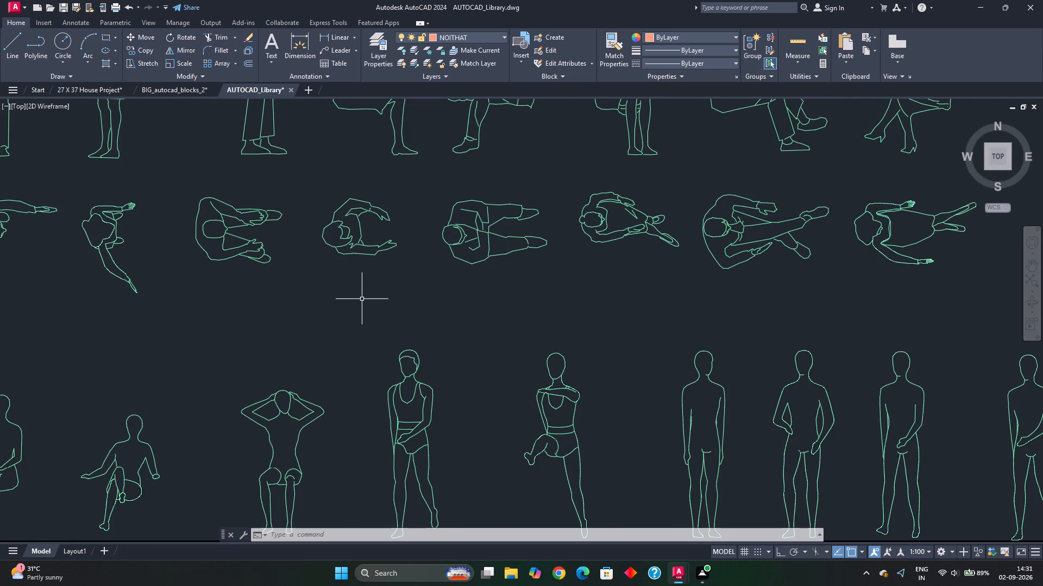
{"action": "scroll", "coordinate": [375, 311], "scroll_direction": "down", "scroll_amount": 2}
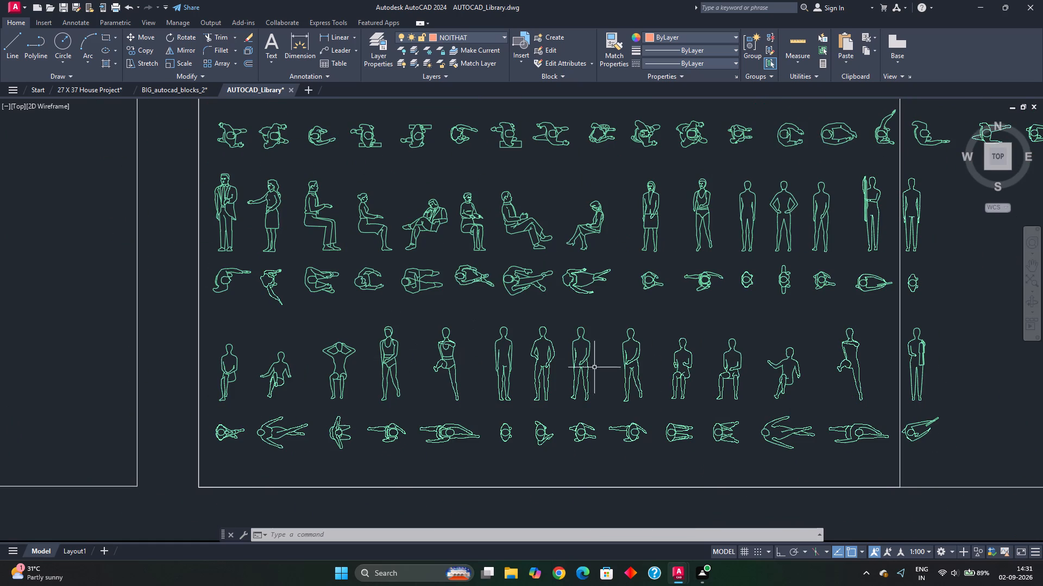
{"action": "middle_click_drag", "start_coordinate": [717, 371], "coordinate": [653, 339]}
{"action": "middle_click_drag", "start_coordinate": [631, 410], "coordinate": [591, 348]}
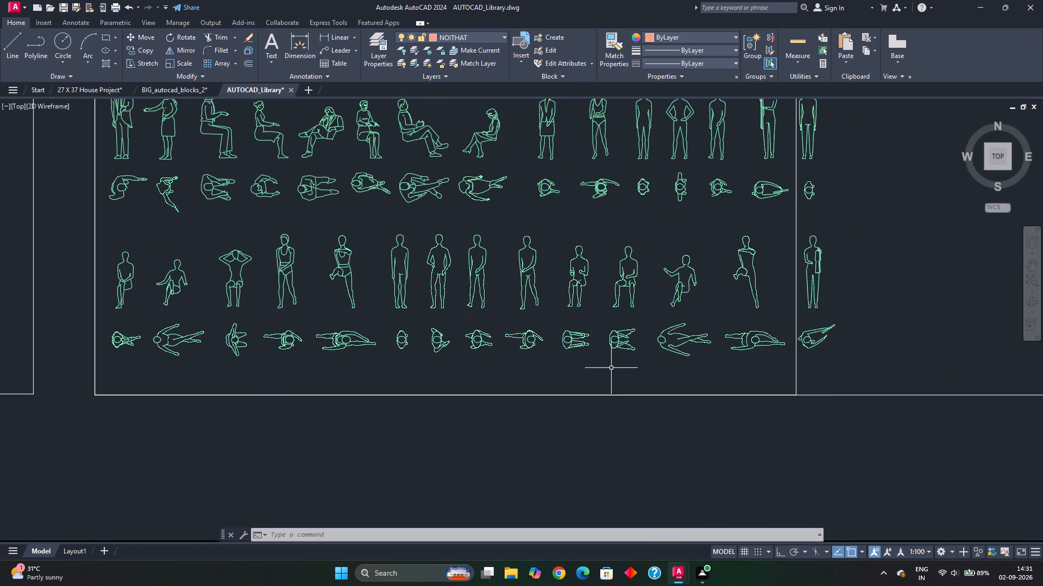
{"action": "scroll", "coordinate": [614, 362], "scroll_direction": "up", "scroll_amount": 2}
{"action": "middle_click_drag", "start_coordinate": [530, 345], "coordinate": [575, 325]}
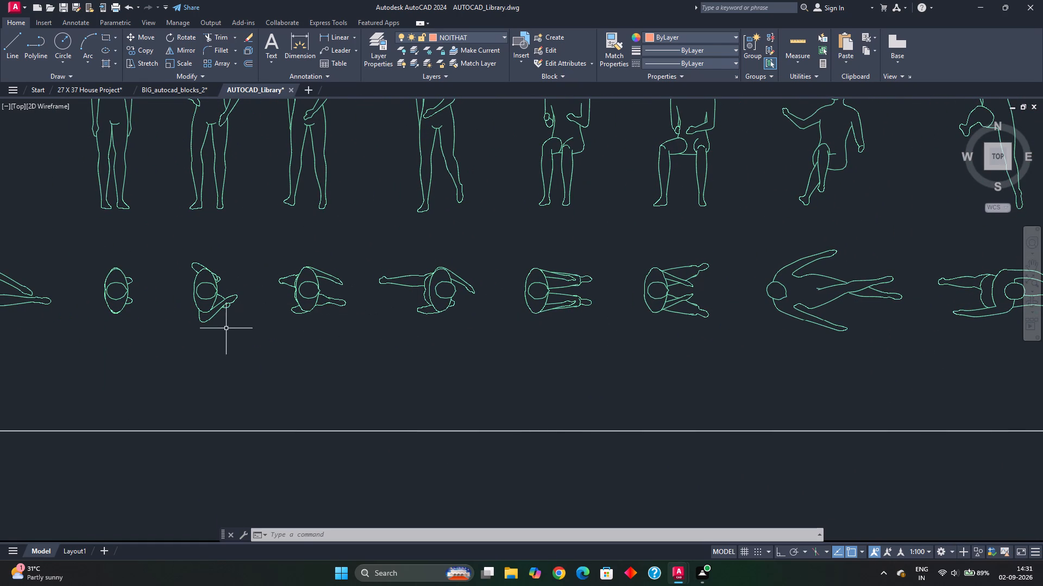
{"action": "middle_click_drag", "start_coordinate": [295, 327], "coordinate": [372, 314]}
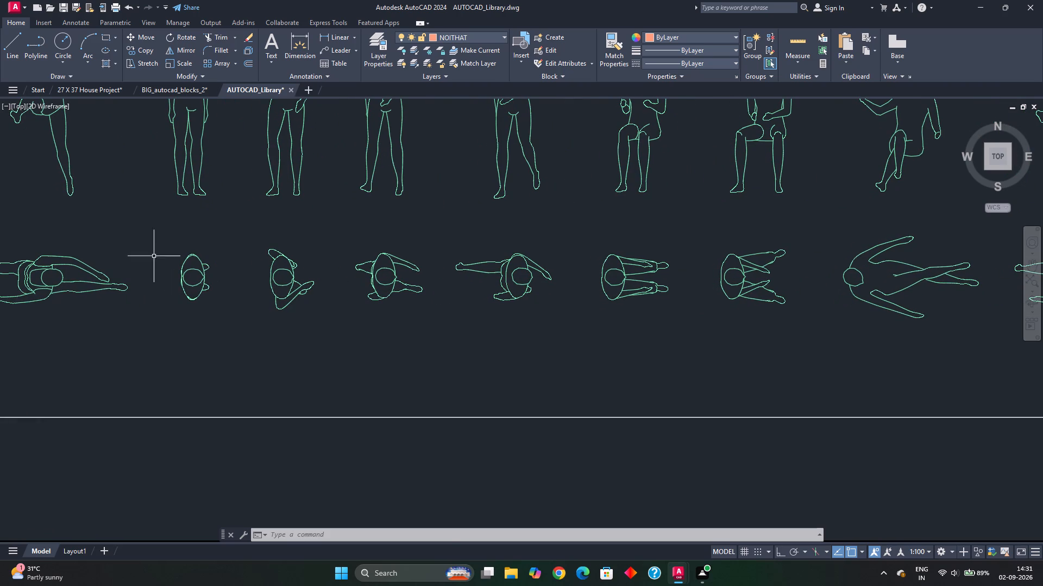
Copy the armless-looking oval top-view standing person from the library's lowest row into the 27 X 37 House Project drawing, above and beside the plan.
{"action": "left_click", "coordinate": [156, 247]}
{"action": "left_click", "coordinate": [225, 334]}
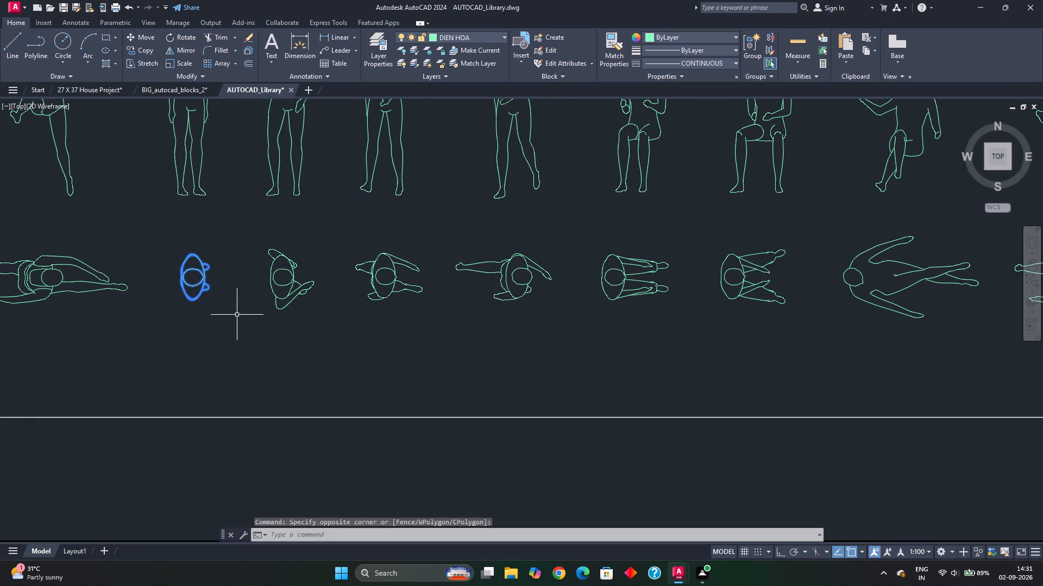
{"action": "key", "text": "ctrl+c"}
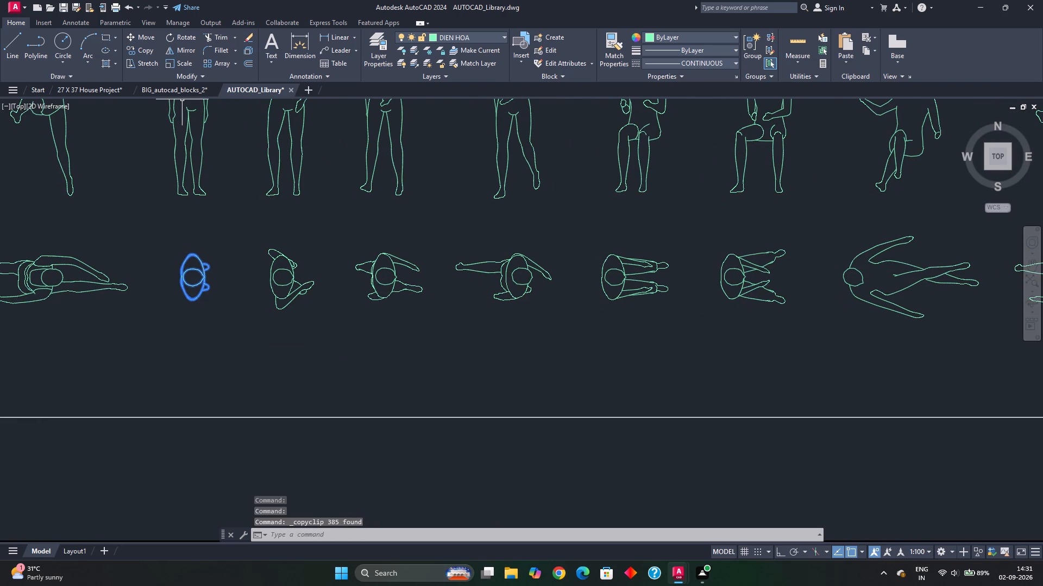
{"action": "left_click", "coordinate": [106, 90]}
{"action": "scroll", "coordinate": [420, 296], "scroll_direction": "down", "scroll_amount": 2}
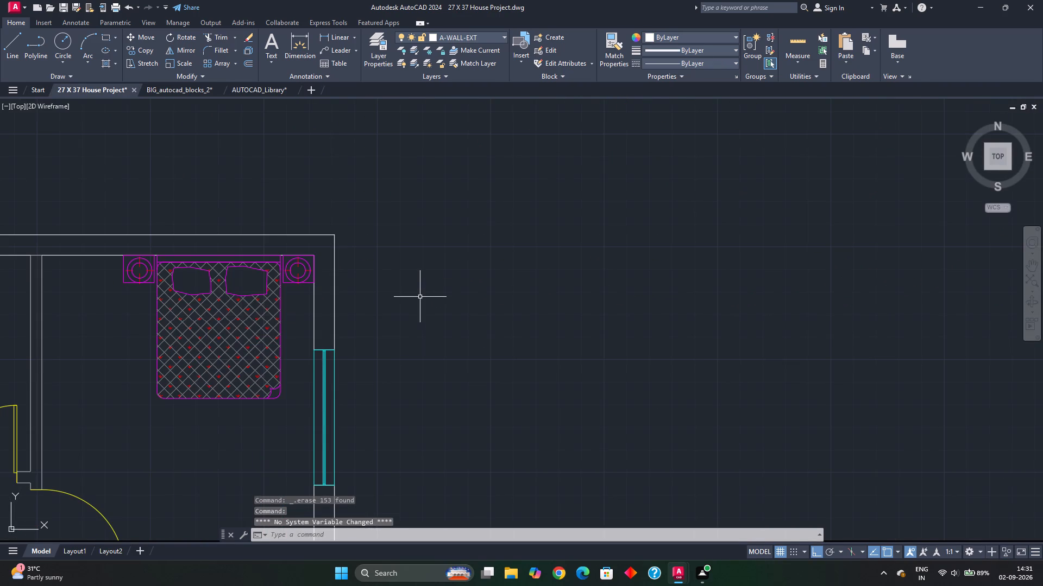
{"action": "key", "text": "ctrl+v"}
{"action": "scroll", "coordinate": [463, 366], "scroll_direction": "down", "scroll_amount": 3}
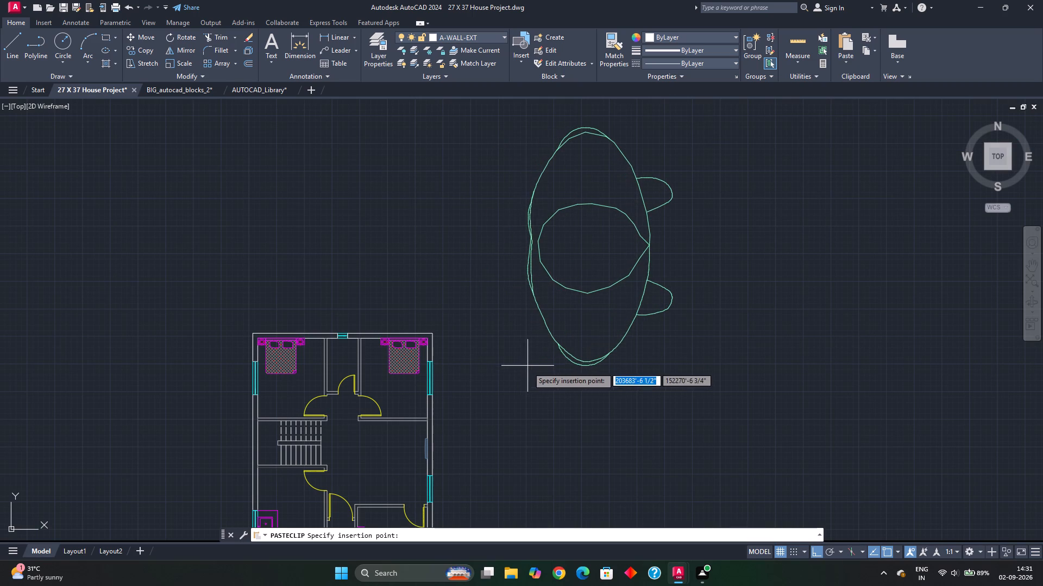
{"action": "left_click", "coordinate": [527, 366]}
Draw a vertical 1'6" reference line beside the pasted person.
{"action": "key", "text": "l"}
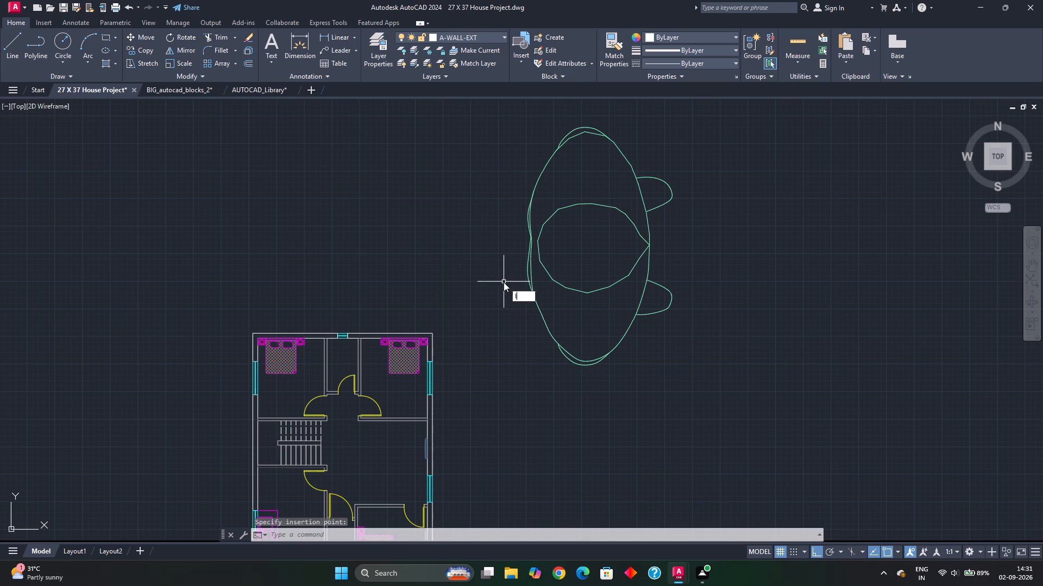
{"action": "key", "text": "Return"}
{"action": "left_click", "coordinate": [483, 203]}
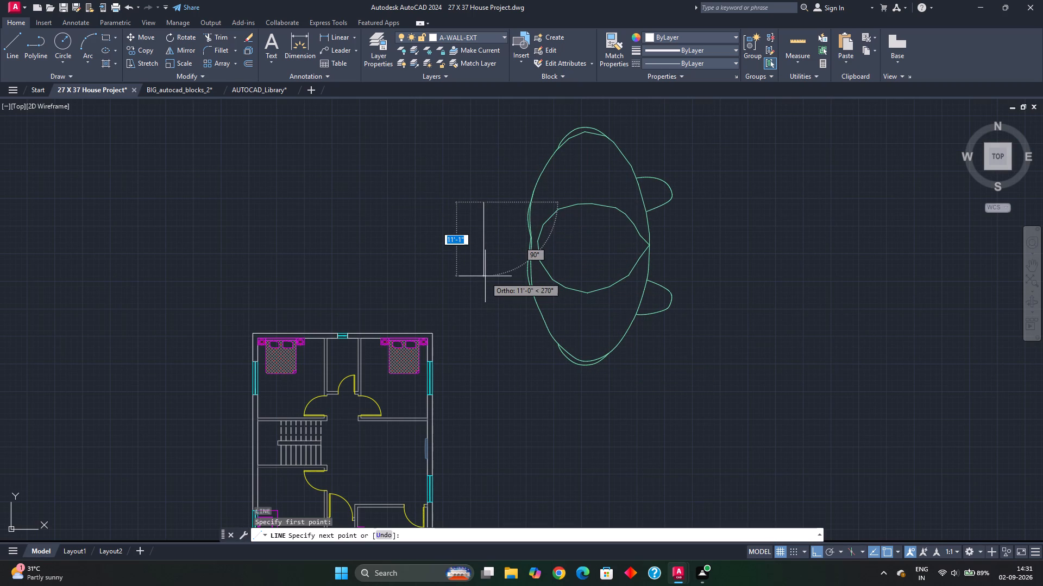
{"action": "type", "text": "1'6"}
{"action": "key", "text": "shift+quotedbl"}
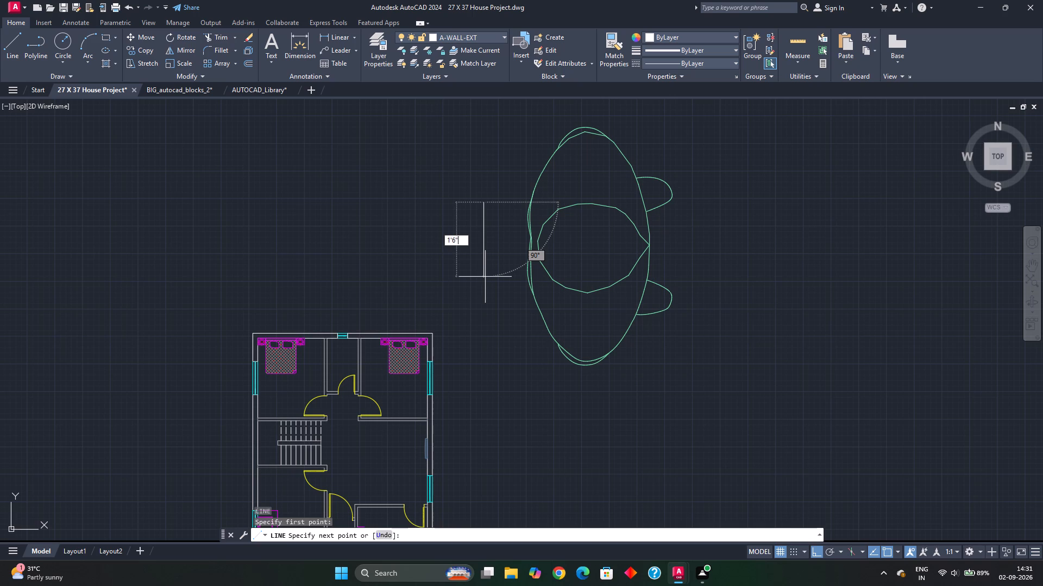
{"action": "key", "text": "Return"}
{"action": "key", "text": "Escape"}
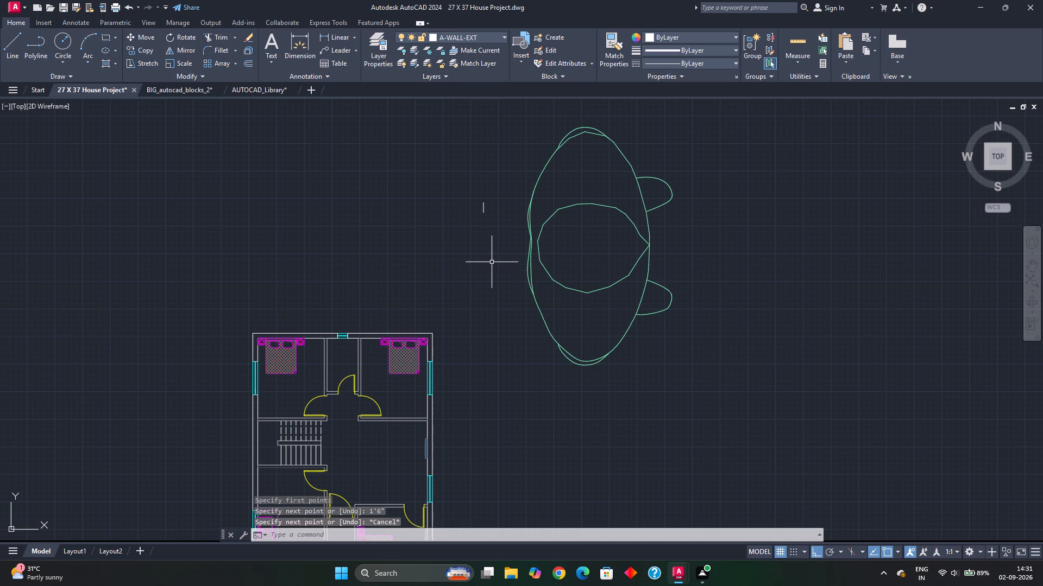
Scale the pasted person by reference from the line's upper end, matching its shoulder-to-shoulder width to the 1'6" line.
{"action": "left_click", "coordinate": [500, 113]}
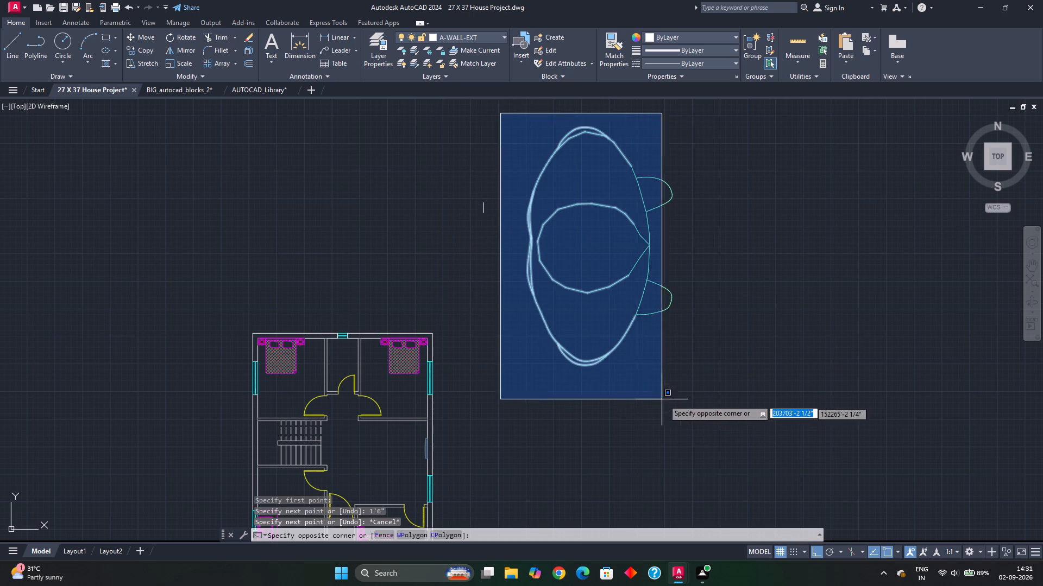
{"action": "left_click", "coordinate": [701, 383]}
{"action": "left_click", "coordinate": [501, 30]}
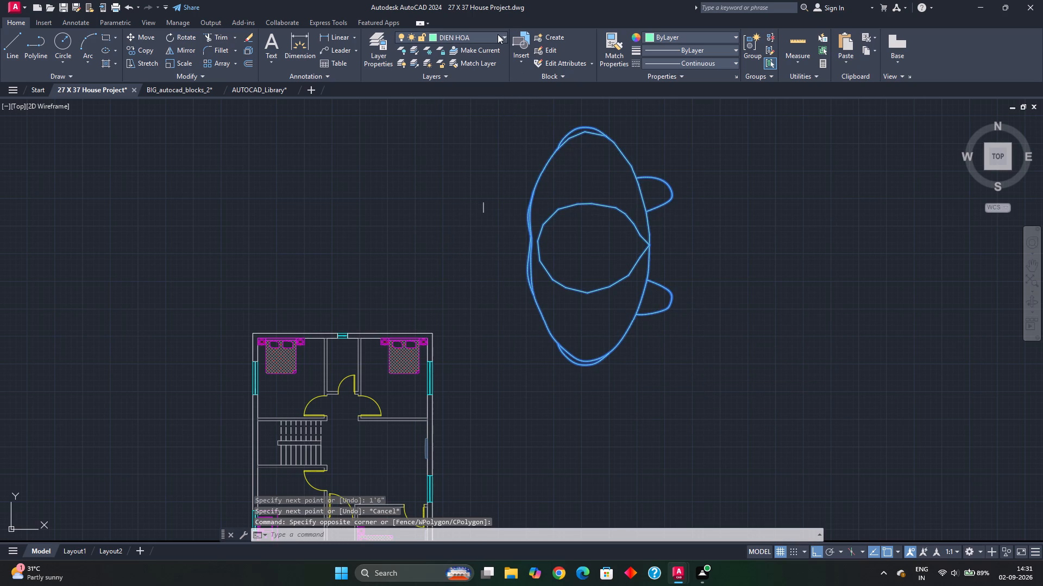
{"action": "left_click", "coordinate": [498, 34]}
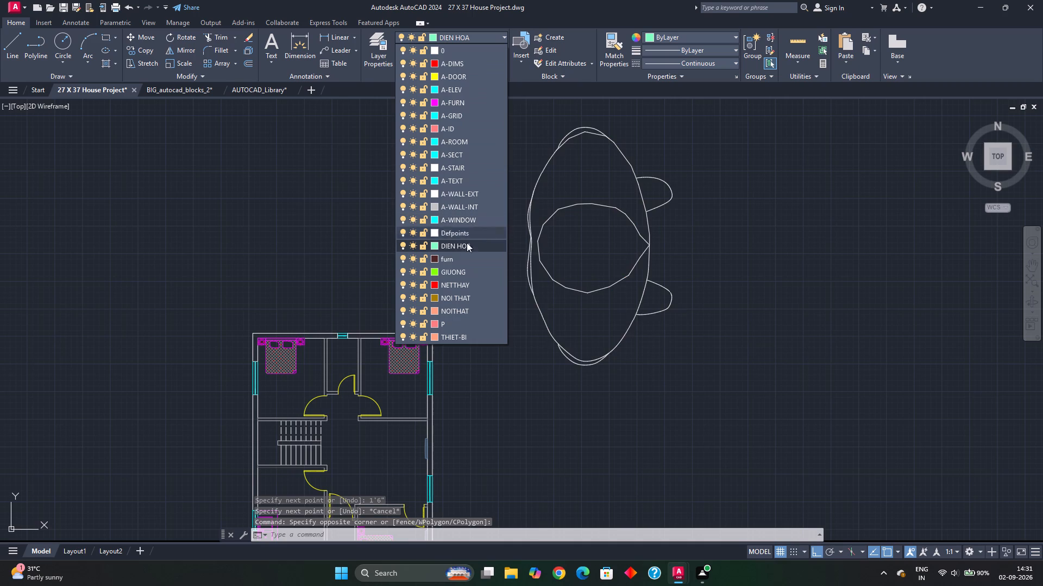
{"action": "key", "text": "Escape"}
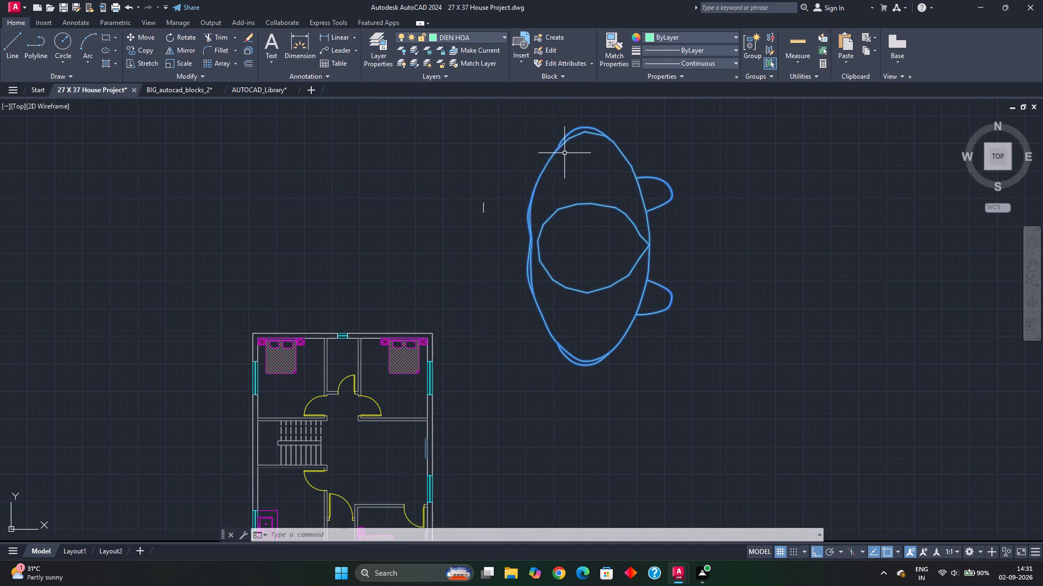
{"action": "type", "text": "sc"}
{"action": "key", "text": "space"}
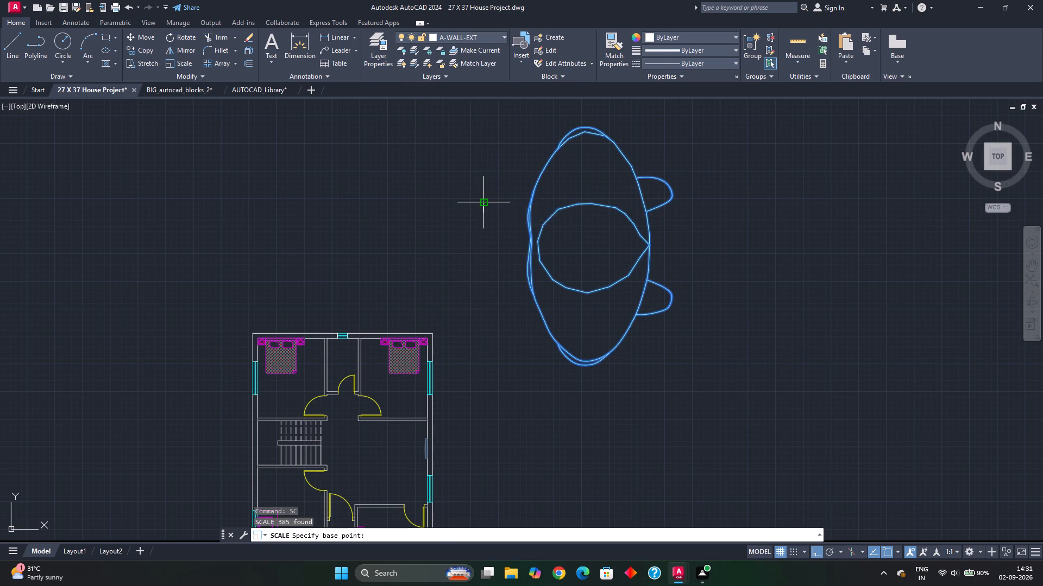
{"action": "left_click", "coordinate": [485, 202]}
{"action": "type", "text": "r"}
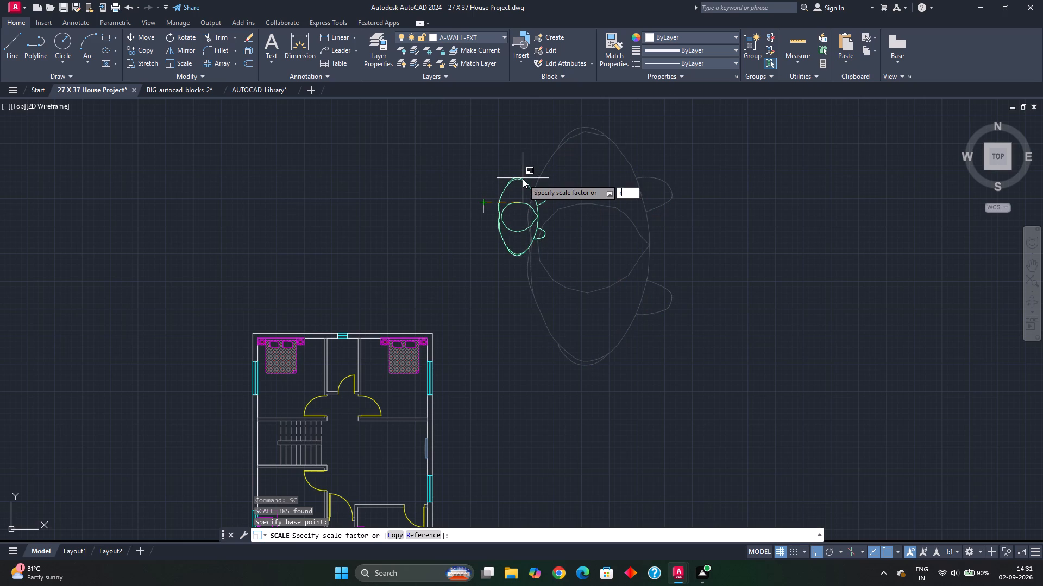
{"action": "key", "text": "space"}
{"action": "left_click", "coordinate": [586, 126]}
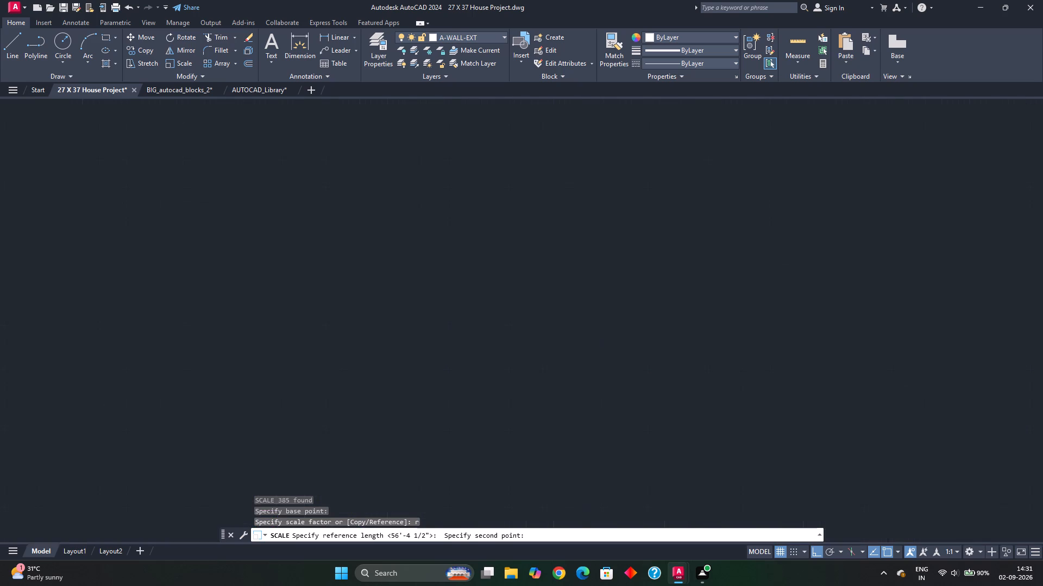
{"action": "scroll", "coordinate": [587, 368], "scroll_direction": "up", "scroll_amount": 4}
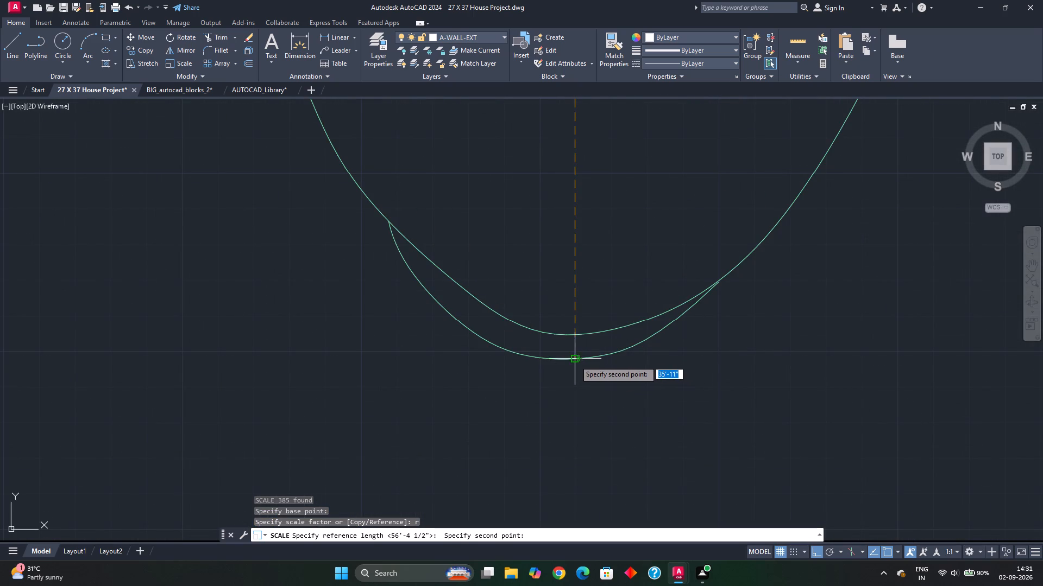
{"action": "left_click", "coordinate": [572, 361]}
{"action": "scroll", "coordinate": [571, 340], "scroll_direction": "down", "scroll_amount": 3}
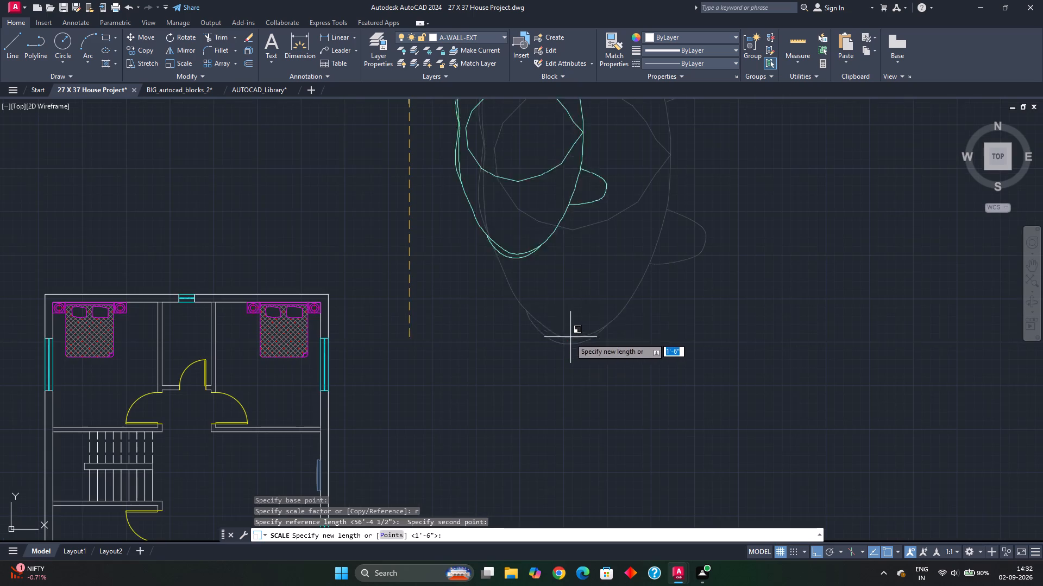
{"action": "middle_click_drag", "start_coordinate": [488, 258], "coordinate": [626, 399]}
{"action": "scroll", "coordinate": [569, 265], "scroll_direction": "up", "scroll_amount": 2}
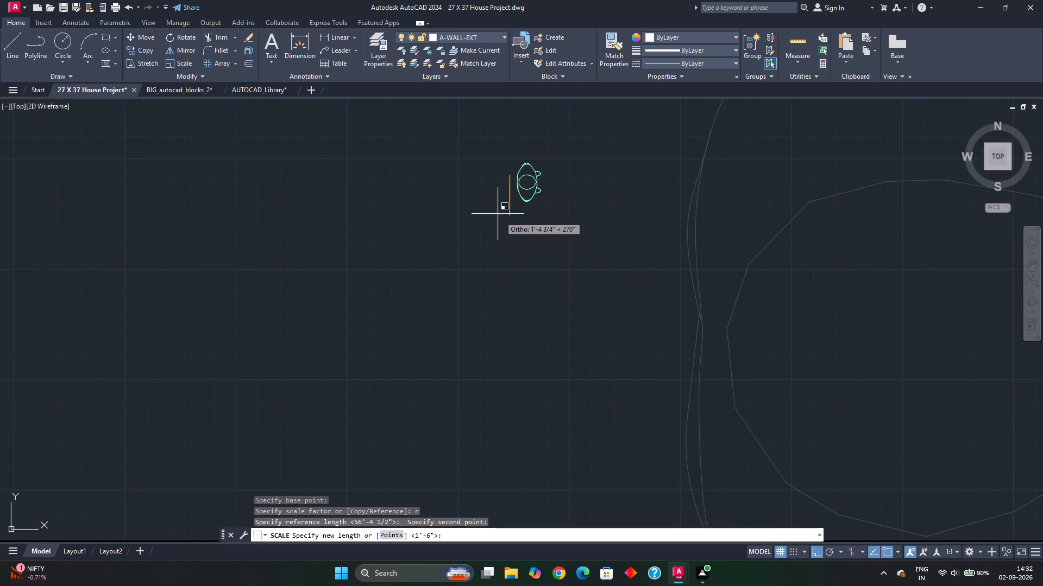
{"action": "scroll", "coordinate": [514, 219], "scroll_direction": "up", "scroll_amount": 3}
{"action": "left_click", "coordinate": [485, 206]}
{"action": "key", "text": "Escape"}
Delete the 1'6" reference line beside the scaled person.
{"action": "scroll", "coordinate": [543, 227], "scroll_direction": "down", "scroll_amount": 2}
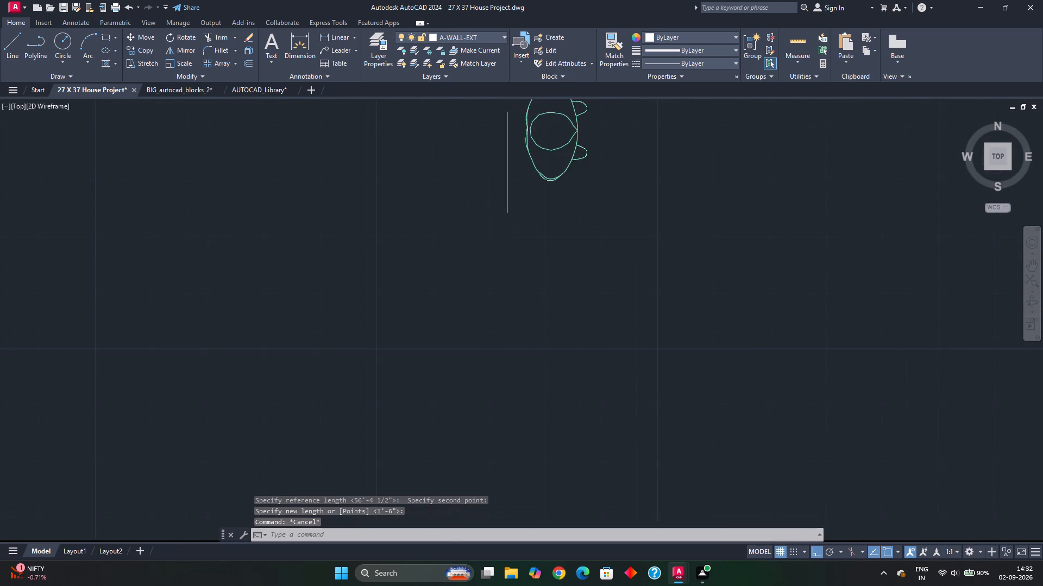
{"action": "left_click", "coordinate": [536, 206]}
{"action": "left_click", "coordinate": [496, 215]}
{"action": "key", "text": "Delete"}
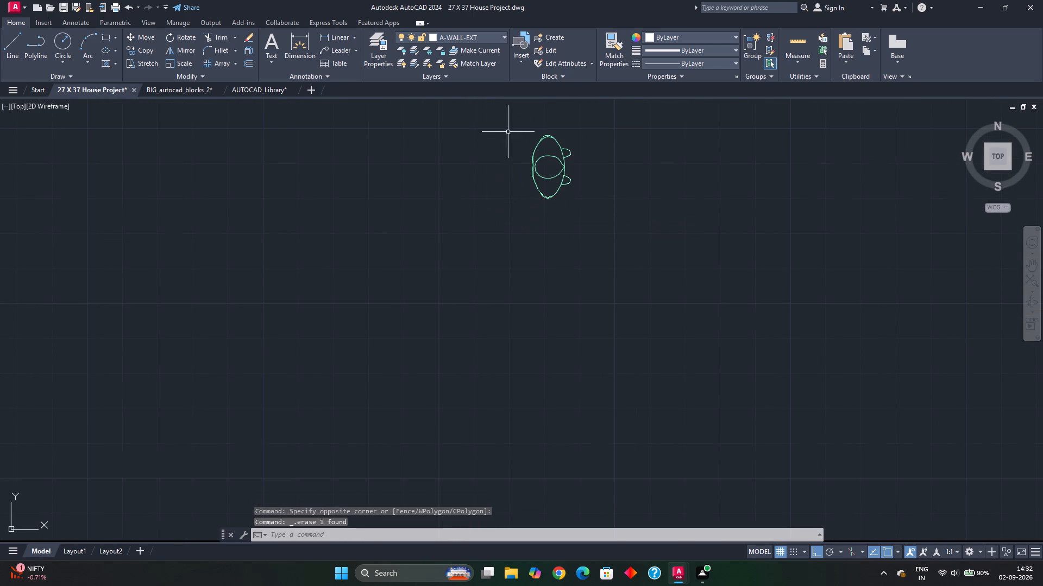
Rotate the scaled person 270° about the midpoint of its back.
{"action": "left_click", "coordinate": [519, 120]}
{"action": "left_click", "coordinate": [598, 222]}
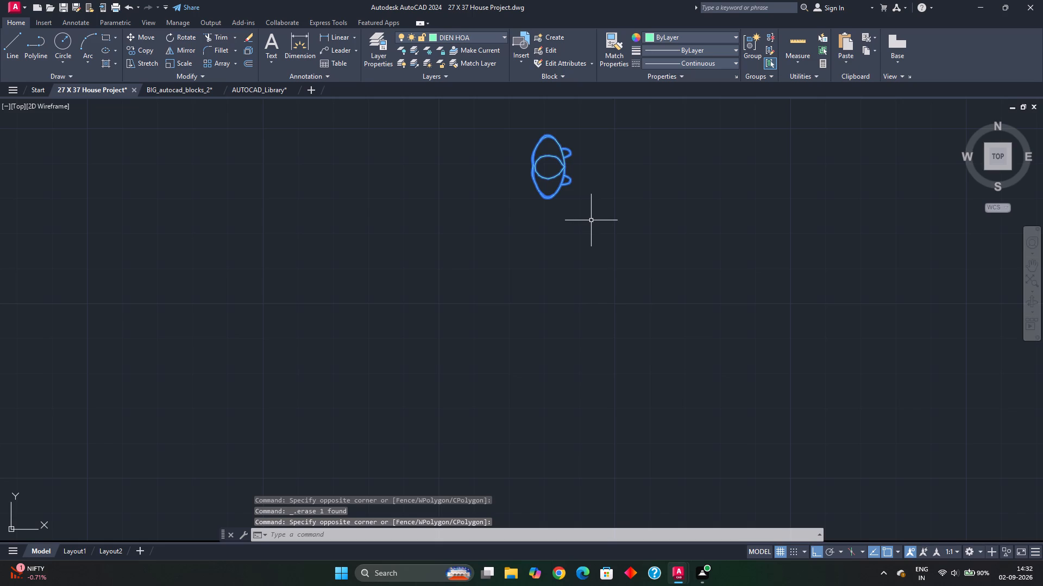
{"action": "type", "text": "ro"}
{"action": "key", "text": "Return"}
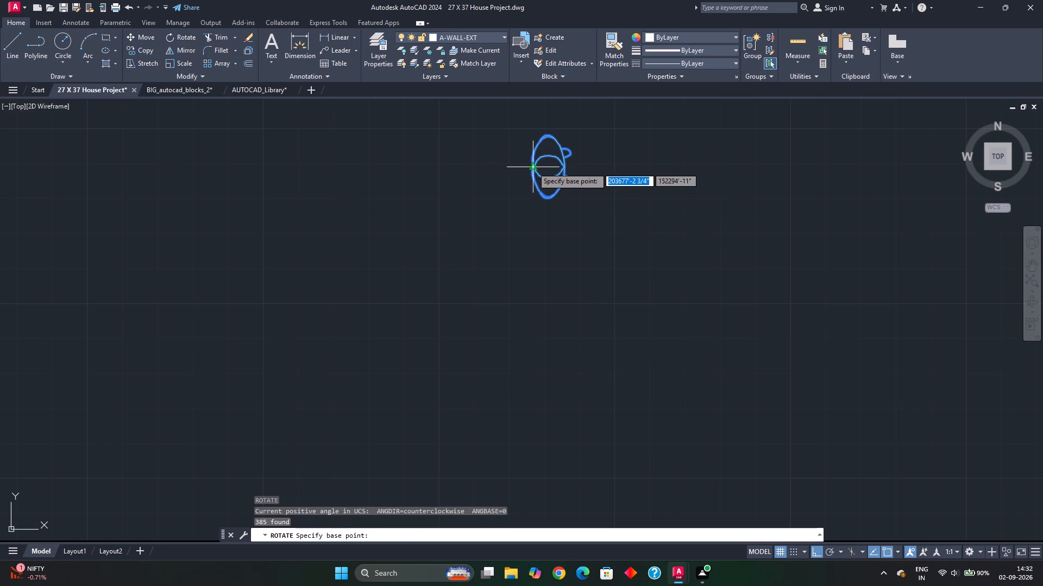
{"action": "left_click", "coordinate": [532, 167]}
{"action": "left_click", "coordinate": [595, 230]}
Move the person from the midpoint of its back into the kitchen, standing at the counter facing the stove, with ortho off.
{"action": "left_click", "coordinate": [474, 151]}
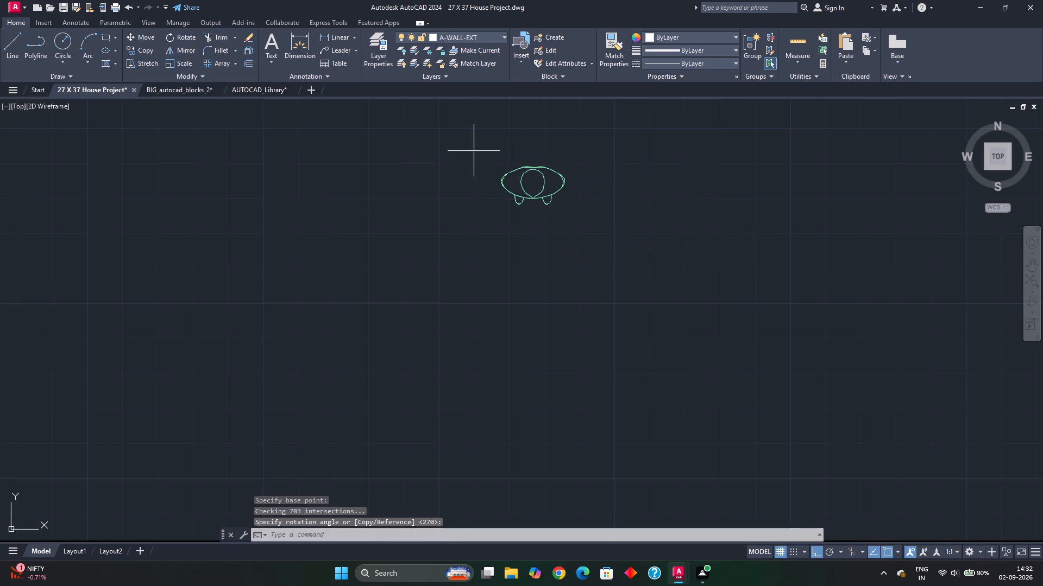
{"action": "left_click", "coordinate": [590, 233]}
{"action": "key", "text": "m"}
{"action": "key", "text": "Return"}
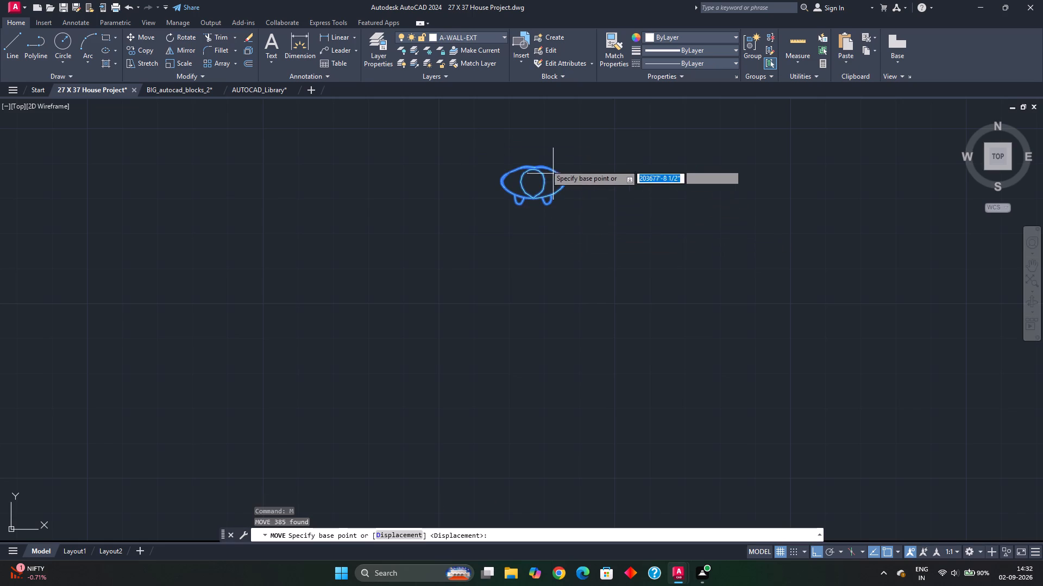
{"action": "left_click", "coordinate": [535, 168]}
{"action": "scroll", "coordinate": [472, 264], "scroll_direction": "down", "scroll_amount": 3}
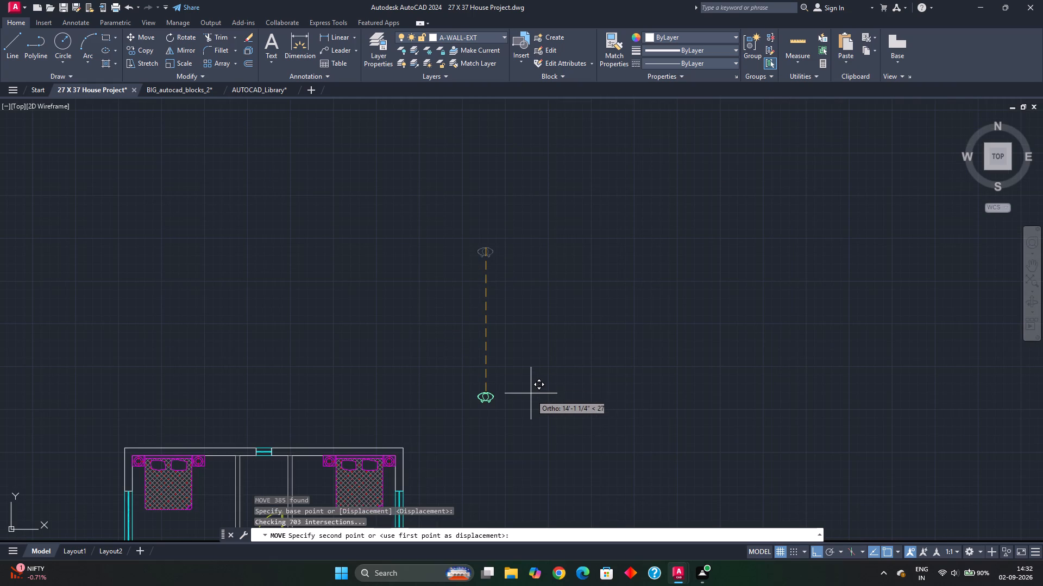
{"action": "key", "text": "F8"}
{"action": "middle_click_drag", "start_coordinate": [413, 439], "coordinate": [592, 249]}
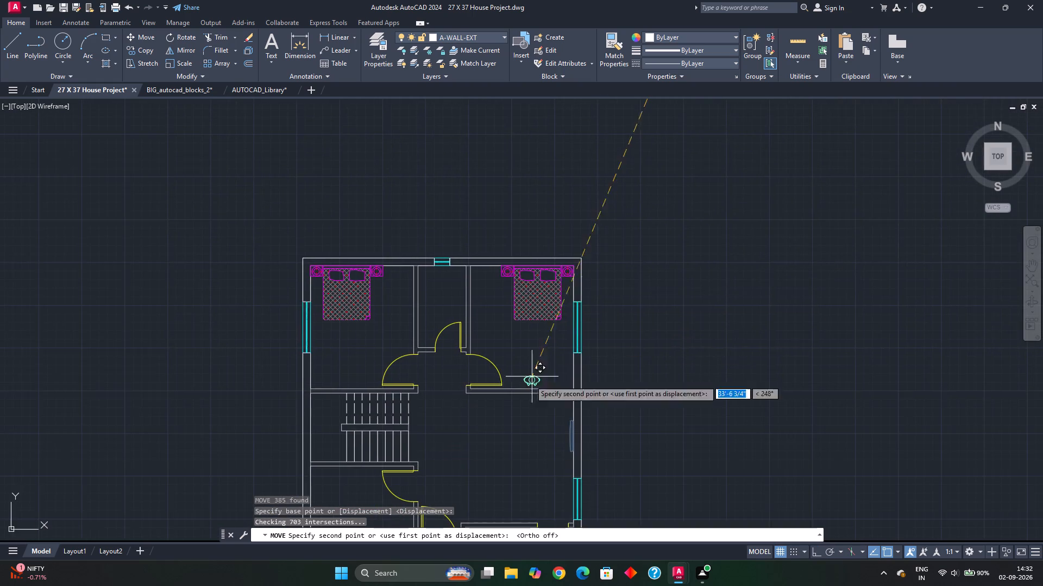
{"action": "middle_click_drag", "start_coordinate": [514, 392], "coordinate": [566, 195]}
{"action": "middle_click_drag", "start_coordinate": [464, 387], "coordinate": [498, 330]}
{"action": "scroll", "coordinate": [472, 340], "scroll_direction": "up", "scroll_amount": 2}
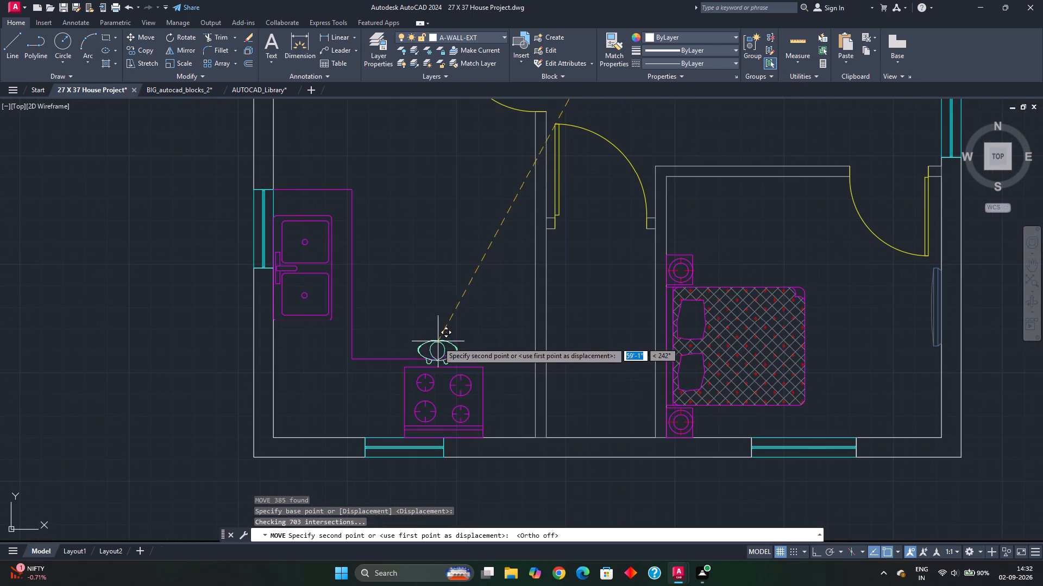
{"action": "middle_click_drag", "start_coordinate": [437, 324], "coordinate": [442, 326]}
{"action": "scroll", "coordinate": [442, 326], "scroll_direction": "up", "scroll_amount": 1}
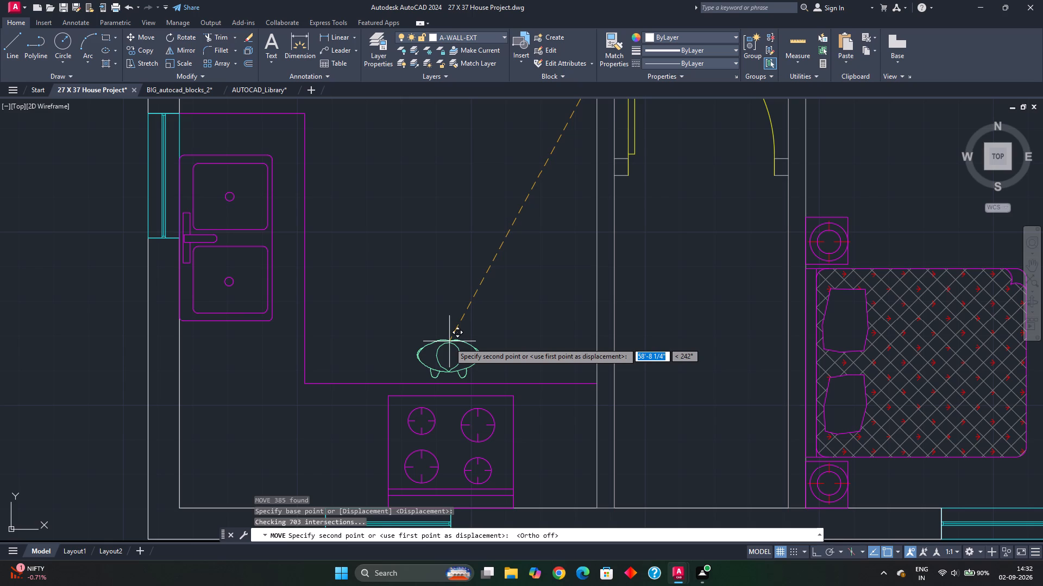
{"action": "left_click", "coordinate": [449, 342]}
Quick-measure the free kitchen area between the sink counter's end and the staircase wall.
{"action": "scroll", "coordinate": [531, 347], "scroll_direction": "down", "scroll_amount": 2}
{"action": "scroll", "coordinate": [616, 372], "scroll_direction": "down", "scroll_amount": 2}
{"action": "middle_click_drag", "start_coordinate": [606, 389], "coordinate": [580, 332]}
{"action": "scroll", "coordinate": [552, 317], "scroll_direction": "up", "scroll_amount": 2}
{"action": "middle_click_drag", "start_coordinate": [552, 317], "coordinate": [518, 342]}
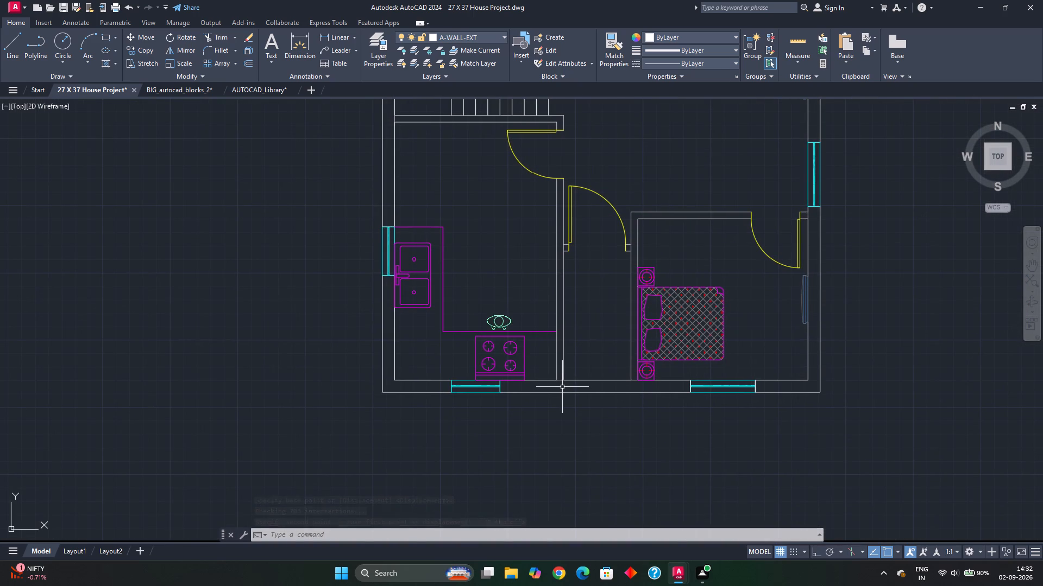
{"action": "middle_click_drag", "start_coordinate": [583, 342], "coordinate": [580, 399]}
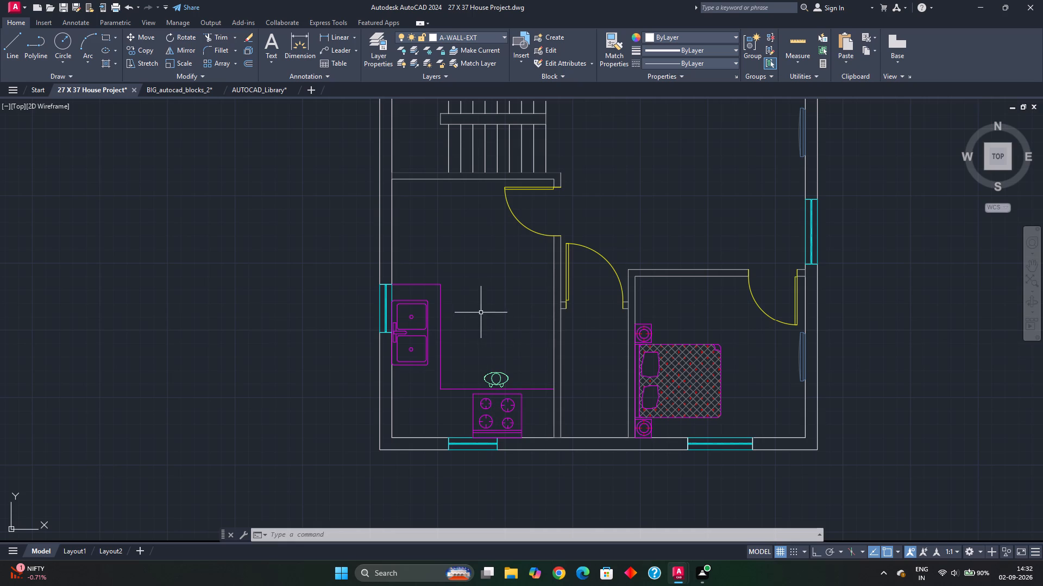
{"action": "middle_click_drag", "start_coordinate": [497, 341], "coordinate": [507, 429]}
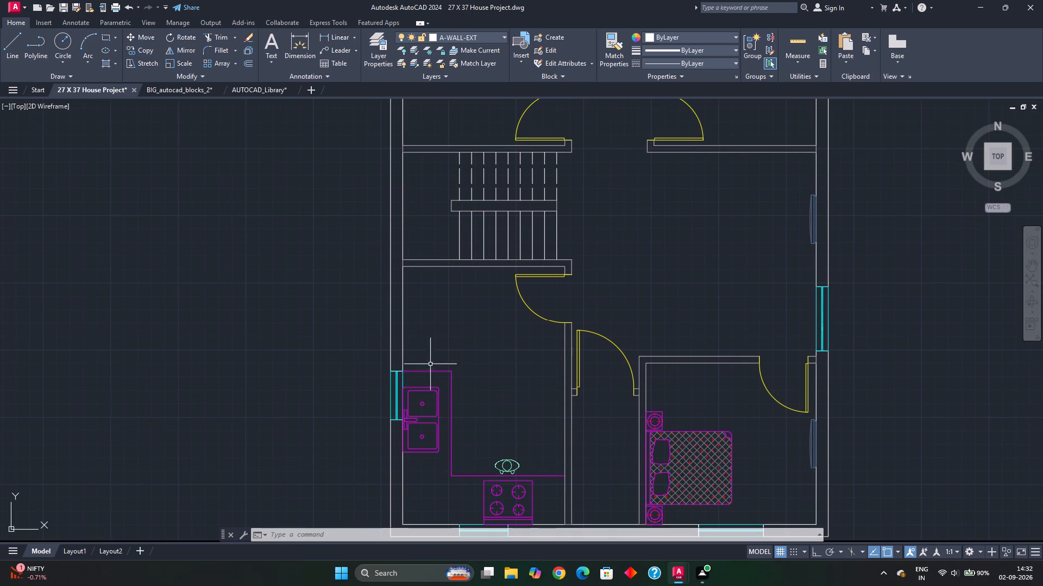
{"action": "left_click", "coordinate": [796, 44]}
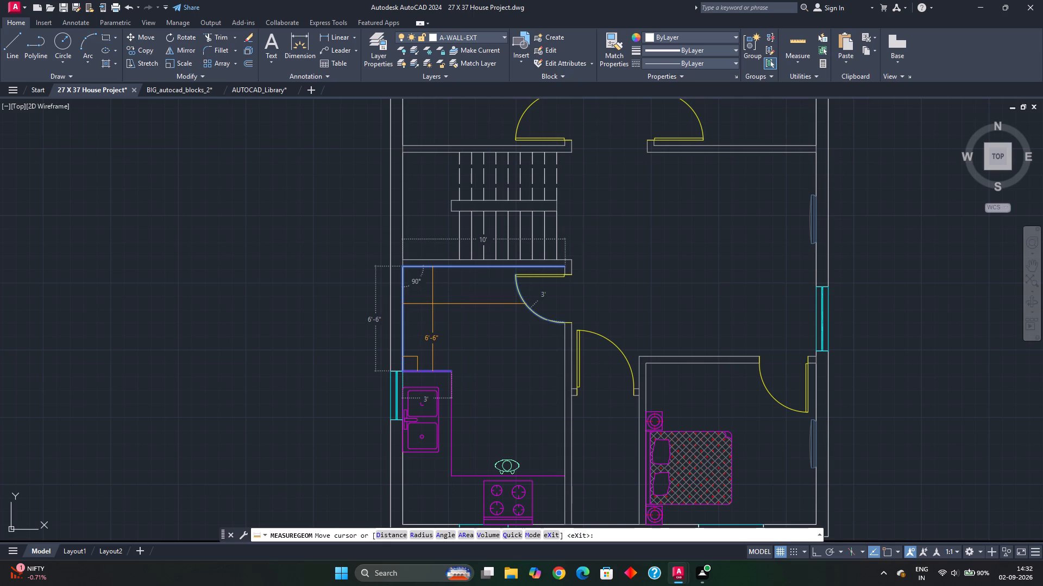
{"action": "key", "text": "Escape"}
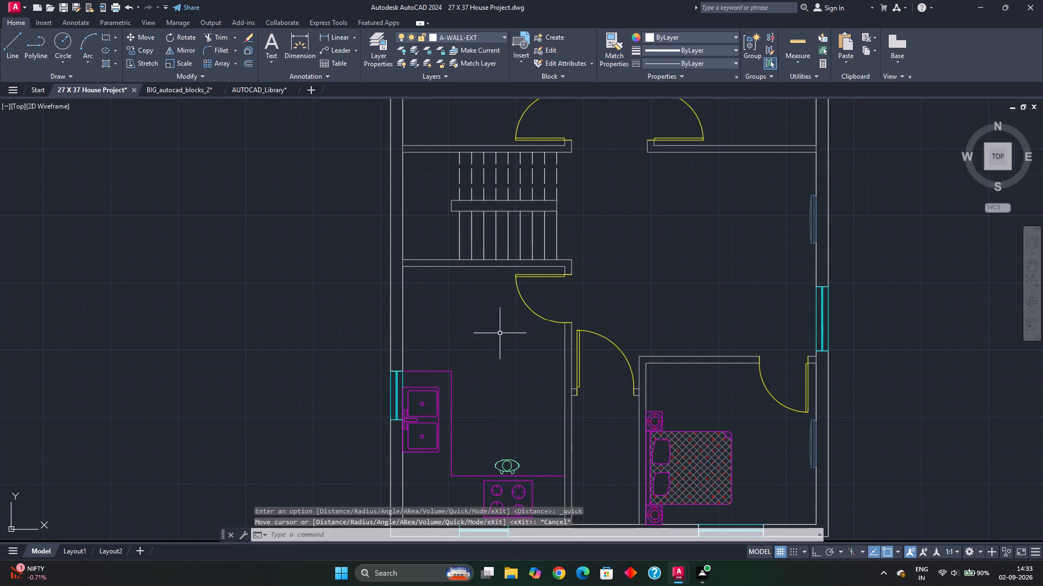
Look over the furniture block categories in the BIG_autocad_blocks_2 drawing.
{"action": "scroll", "coordinate": [517, 327], "scroll_direction": "down", "scroll_amount": 1}
{"action": "middle_click_drag", "start_coordinate": [517, 327], "coordinate": [483, 347]}
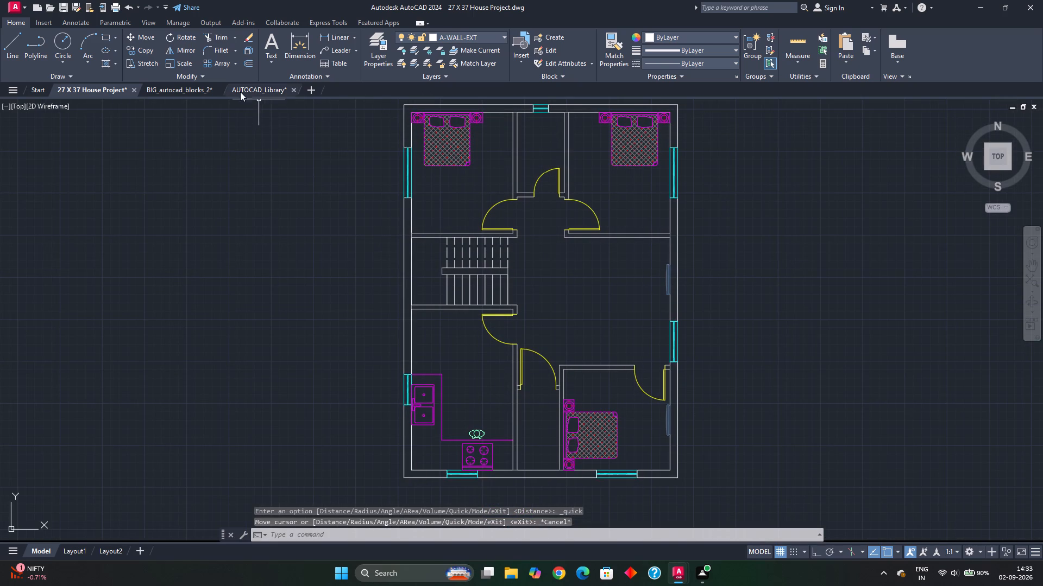
{"action": "left_click", "coordinate": [174, 89]}
{"action": "scroll", "coordinate": [417, 277], "scroll_direction": "down", "scroll_amount": 1}
{"action": "scroll", "coordinate": [402, 254], "scroll_direction": "up", "scroll_amount": 2}
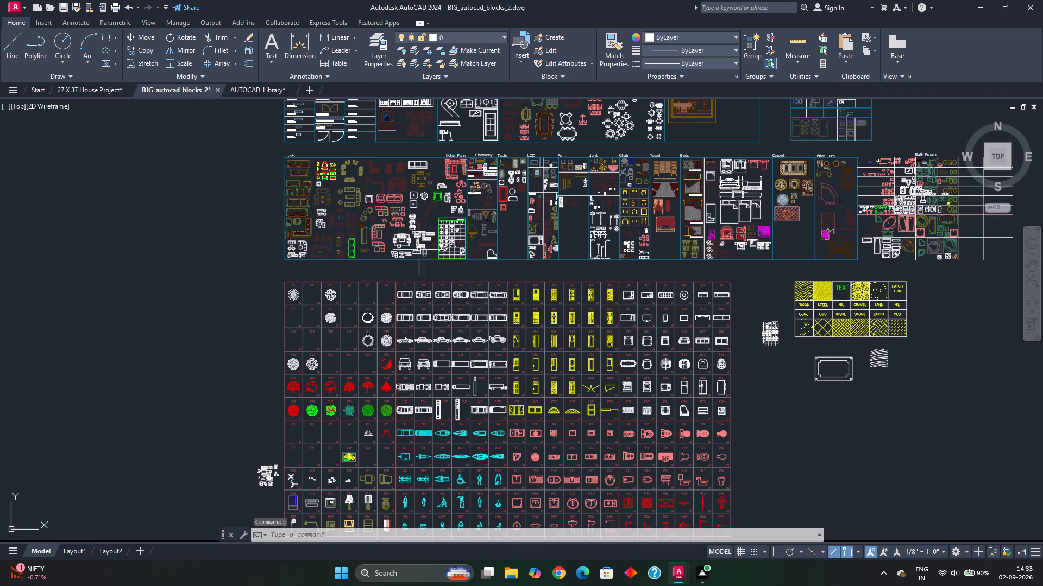
{"action": "middle_click_drag", "start_coordinate": [571, 274], "coordinate": [451, 308]}
{"action": "middle_click_drag", "start_coordinate": [473, 264], "coordinate": [460, 310]}
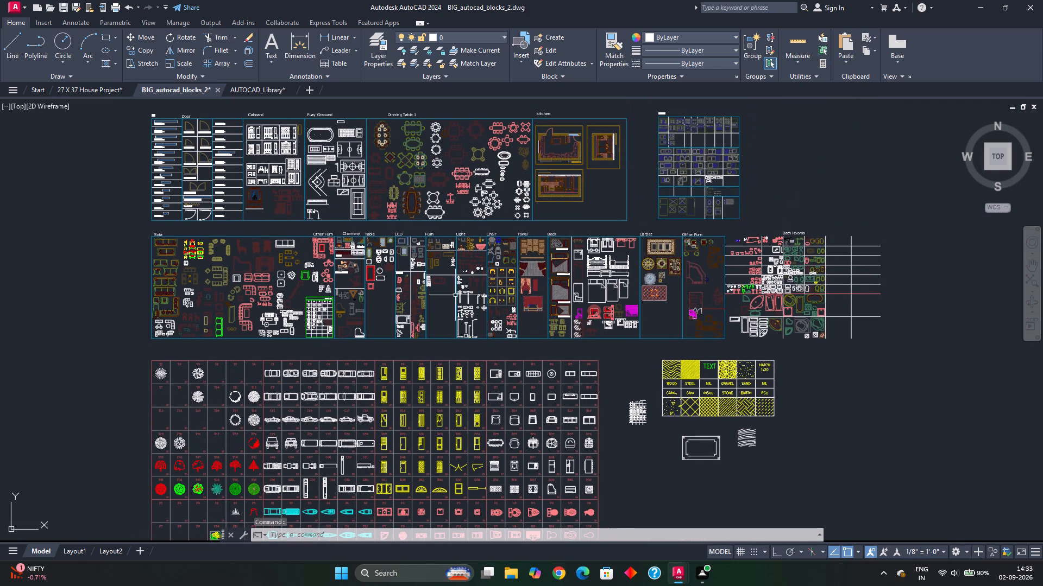
Examine the dining sets in the table and chair section of the AUTOCAD_Library drawing for a suitable one.
{"action": "left_click", "coordinate": [263, 90]}
{"action": "scroll", "coordinate": [394, 297], "scroll_direction": "down", "scroll_amount": 3}
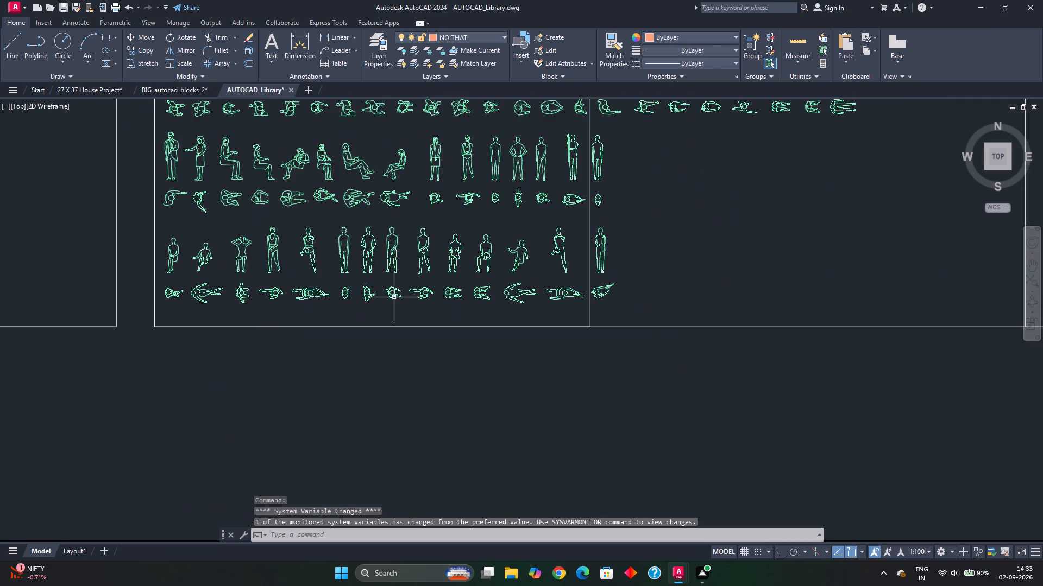
{"action": "scroll", "coordinate": [394, 298], "scroll_direction": "down", "scroll_amount": 4}
{"action": "middle_click_drag", "start_coordinate": [390, 289], "coordinate": [392, 327]}
{"action": "scroll", "coordinate": [431, 272], "scroll_direction": "down", "scroll_amount": 1}
{"action": "middle_click_drag", "start_coordinate": [431, 274], "coordinate": [436, 379]}
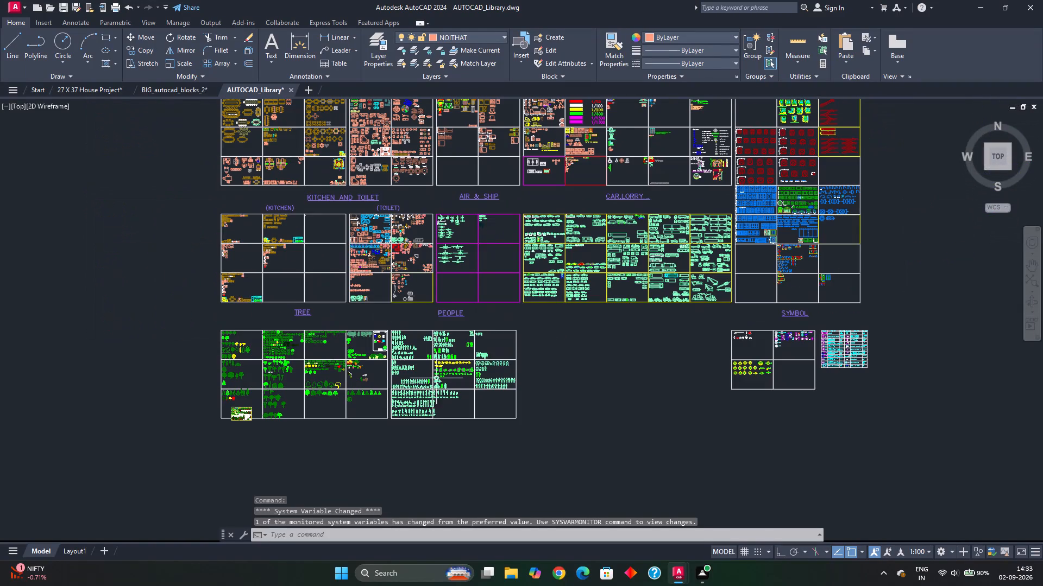
{"action": "middle_click_drag", "start_coordinate": [344, 316], "coordinate": [345, 332]}
{"action": "middle_click_drag", "start_coordinate": [322, 200], "coordinate": [373, 294]}
{"action": "scroll", "coordinate": [343, 272], "scroll_direction": "up", "scroll_amount": 3}
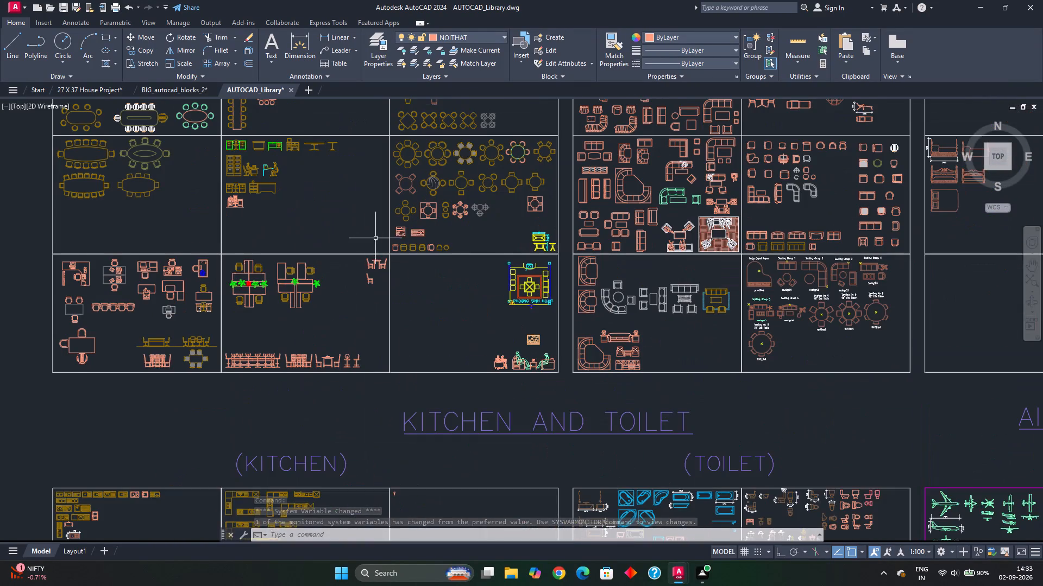
{"action": "middle_click_drag", "start_coordinate": [385, 230], "coordinate": [379, 307]}
{"action": "middle_click_drag", "start_coordinate": [422, 277], "coordinate": [417, 330]}
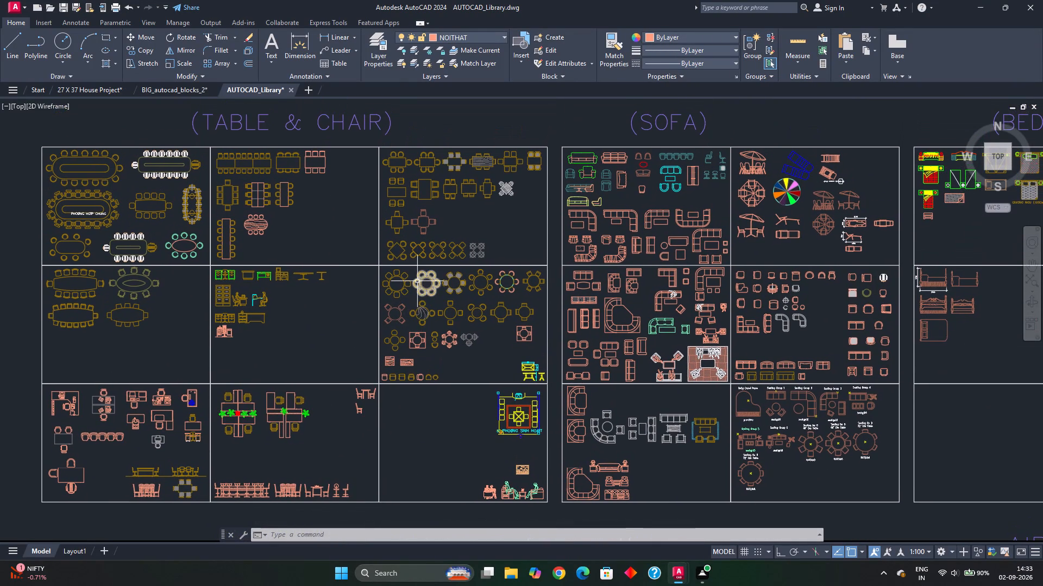
{"action": "middle_click_drag", "start_coordinate": [433, 202], "coordinate": [436, 237]}
{"action": "scroll", "coordinate": [436, 229], "scroll_direction": "up", "scroll_amount": 2}
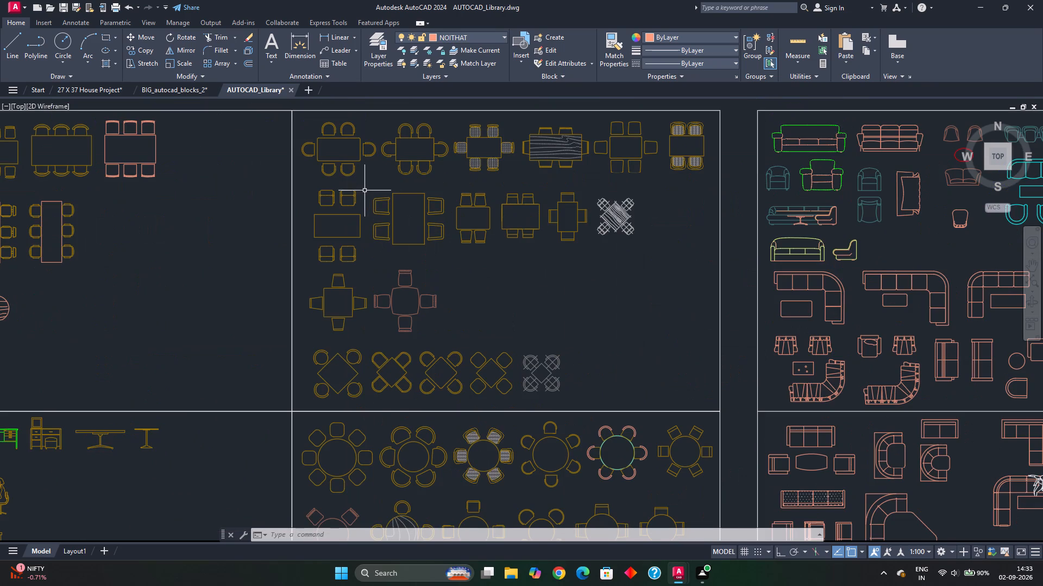
{"action": "left_click", "coordinate": [366, 187]}
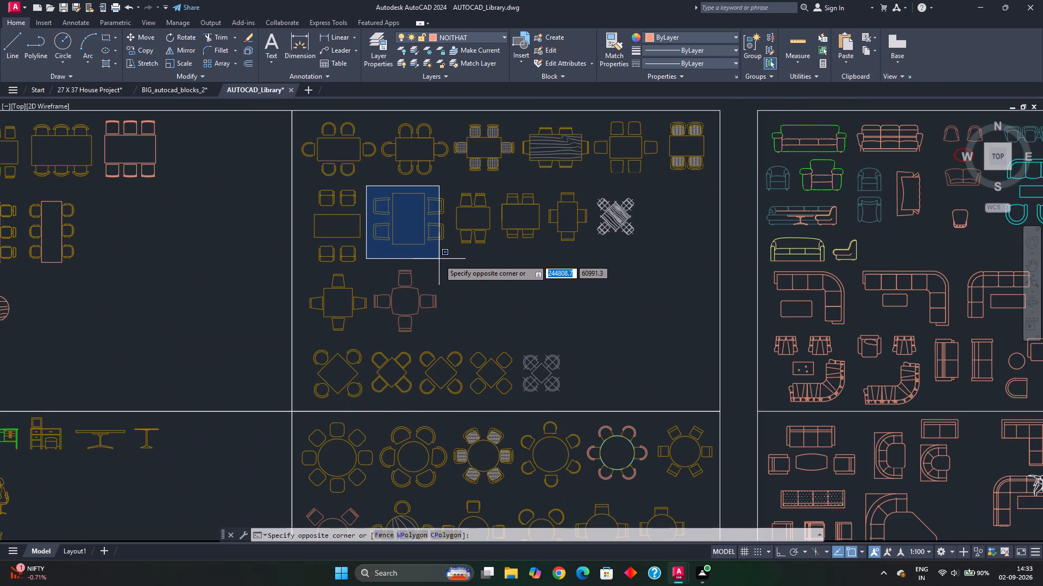
{"action": "key", "text": "Escape"}
{"action": "left_click", "coordinate": [448, 181]}
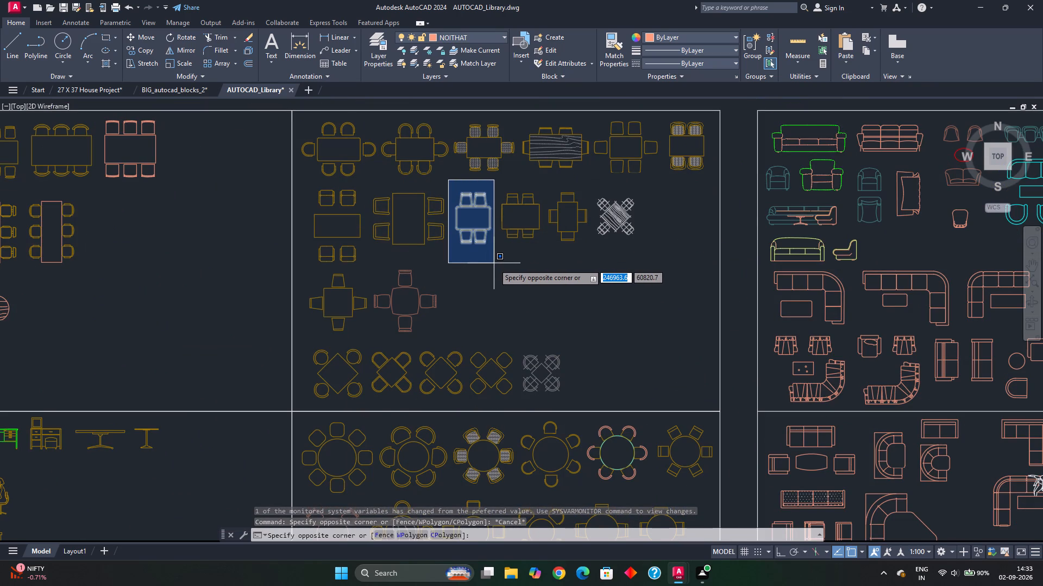
{"action": "key", "text": "Escape"}
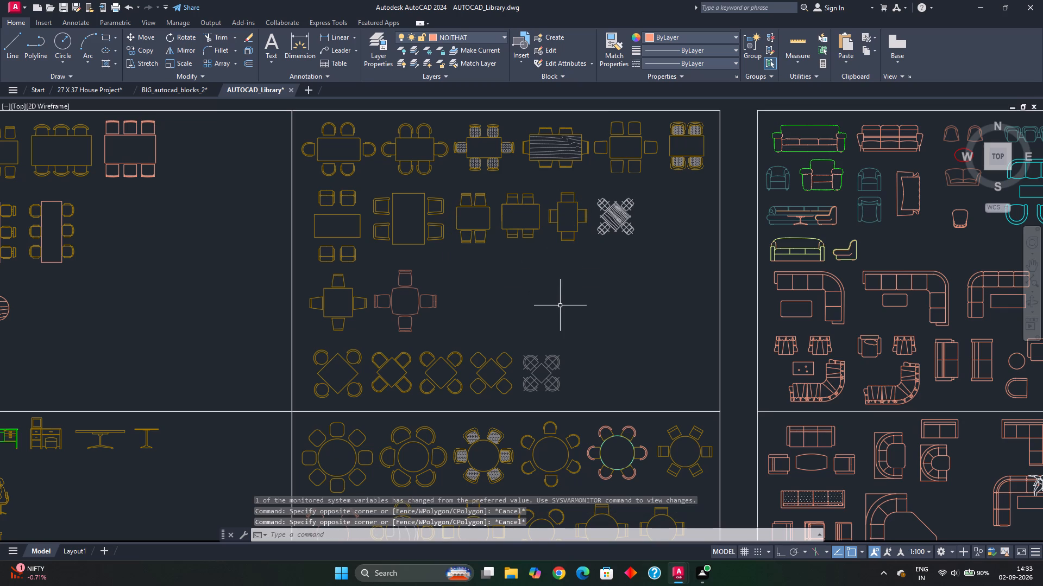
{"action": "middle_click_drag", "start_coordinate": [619, 296], "coordinate": [581, 303]}
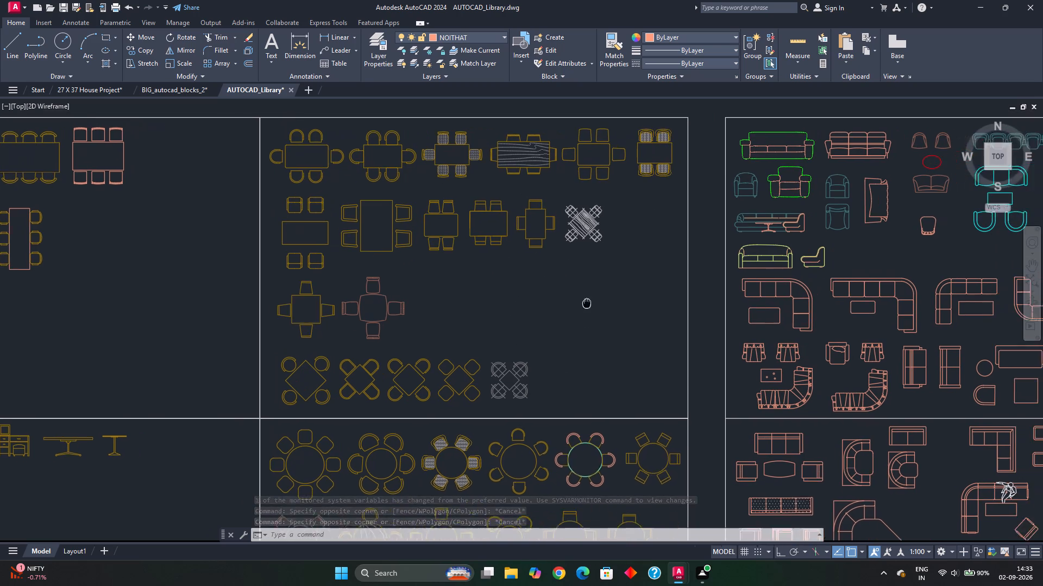
{"action": "middle_click_drag", "start_coordinate": [581, 303], "coordinate": [449, 300]}
{"action": "scroll", "coordinate": [458, 320], "scroll_direction": "down", "scroll_amount": 1}
{"action": "middle_click_drag", "start_coordinate": [458, 313], "coordinate": [462, 237]}
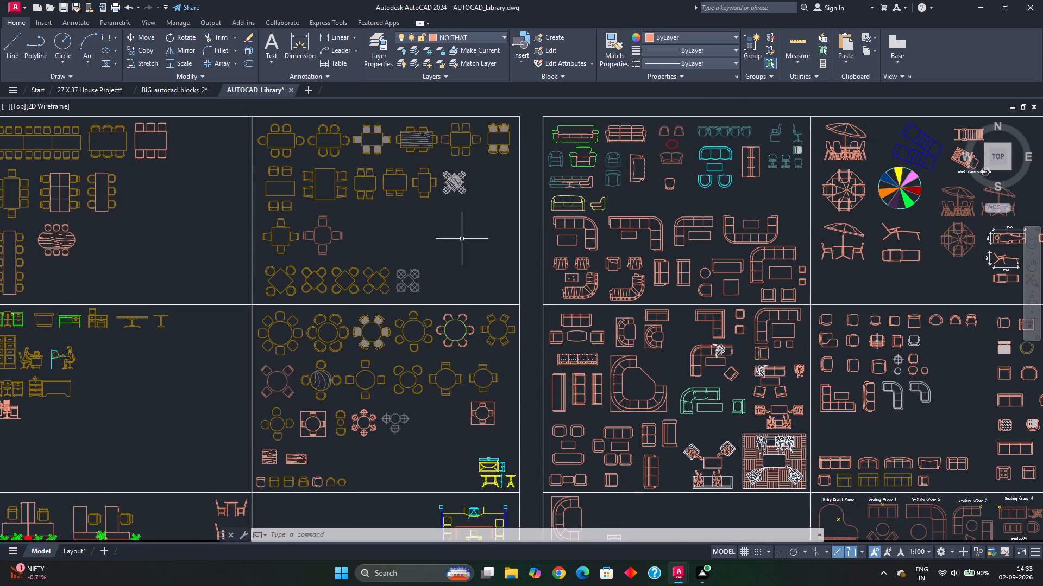
{"action": "middle_click_drag", "start_coordinate": [381, 438], "coordinate": [397, 355]}
{"action": "scroll", "coordinate": [372, 374], "scroll_direction": "up", "scroll_amount": 2}
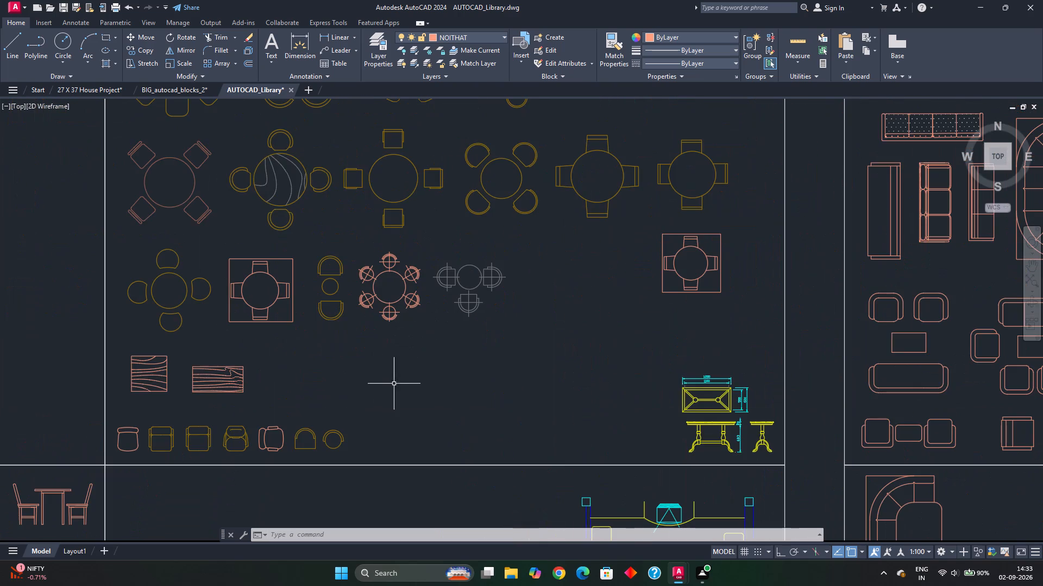
{"action": "scroll", "coordinate": [430, 394], "scroll_direction": "down", "scroll_amount": 2}
Examine the sofa, table and dining table blocks in the BIG_autocad_blocks_2 drawing for a suitable dining set.
{"action": "left_click", "coordinate": [190, 87]}
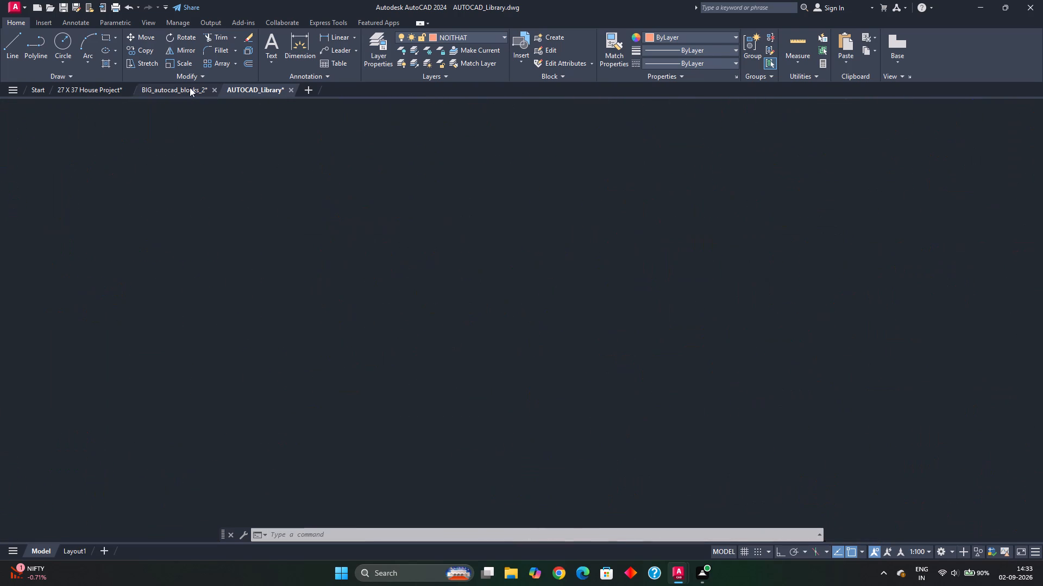
{"action": "scroll", "coordinate": [346, 319], "scroll_direction": "down", "scroll_amount": 2}
{"action": "scroll", "coordinate": [361, 315], "scroll_direction": "up", "scroll_amount": 4}
{"action": "scroll", "coordinate": [310, 328], "scroll_direction": "up", "scroll_amount": 1}
{"action": "middle_click_drag", "start_coordinate": [315, 335], "coordinate": [412, 350]}
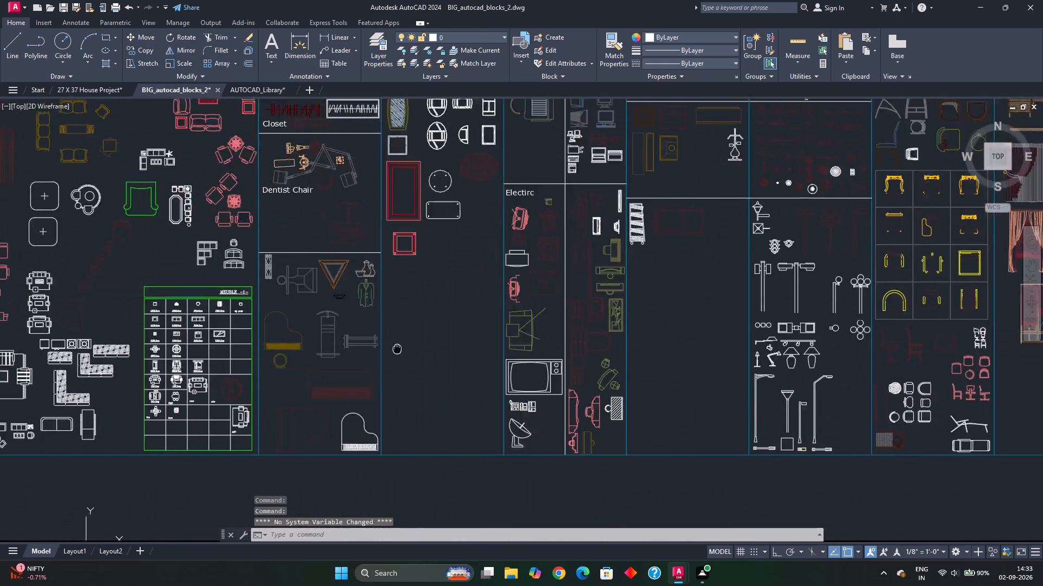
{"action": "middle_click_drag", "start_coordinate": [412, 350], "coordinate": [561, 339]}
{"action": "scroll", "coordinate": [279, 334], "scroll_direction": "down", "scroll_amount": 2}
{"action": "middle_click_drag", "start_coordinate": [279, 334], "coordinate": [439, 331]}
{"action": "scroll", "coordinate": [236, 311], "scroll_direction": "up", "scroll_amount": 1}
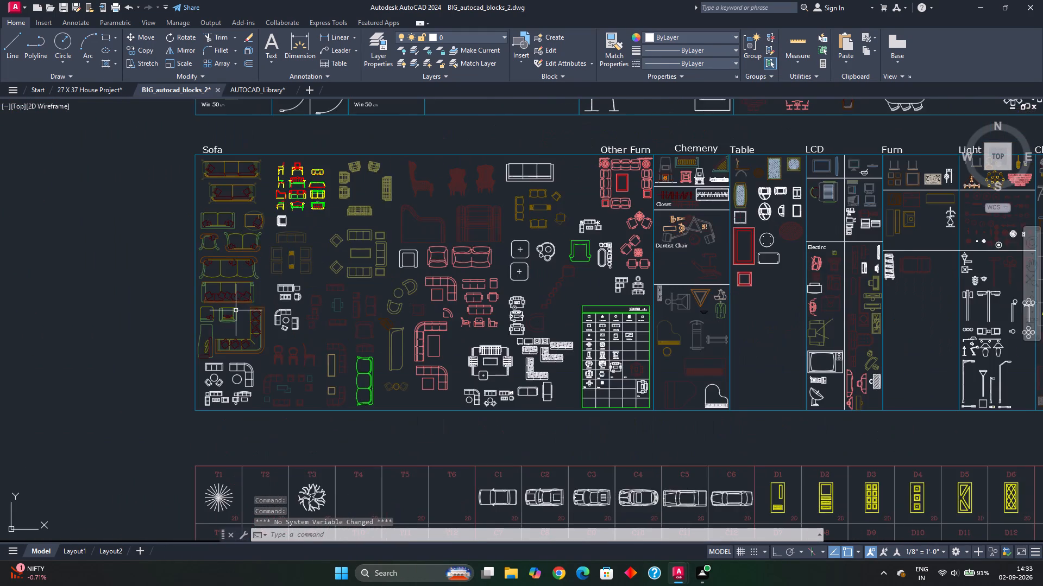
{"action": "scroll", "coordinate": [240, 326], "scroll_direction": "down", "scroll_amount": 1}
{"action": "middle_click_drag", "start_coordinate": [585, 339], "coordinate": [518, 432]}
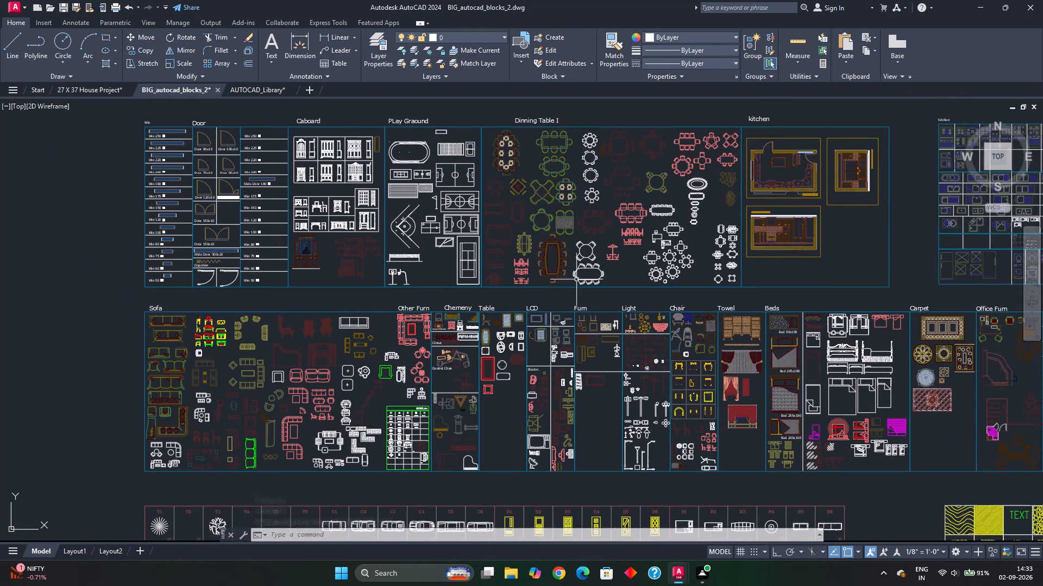
{"action": "middle_click_drag", "start_coordinate": [575, 275], "coordinate": [532, 332]}
{"action": "scroll", "coordinate": [510, 295], "scroll_direction": "up", "scroll_amount": 1}
{"action": "middle_click_drag", "start_coordinate": [510, 295], "coordinate": [499, 316]}
{"action": "scroll", "coordinate": [486, 326], "scroll_direction": "up", "scroll_amount": 1}
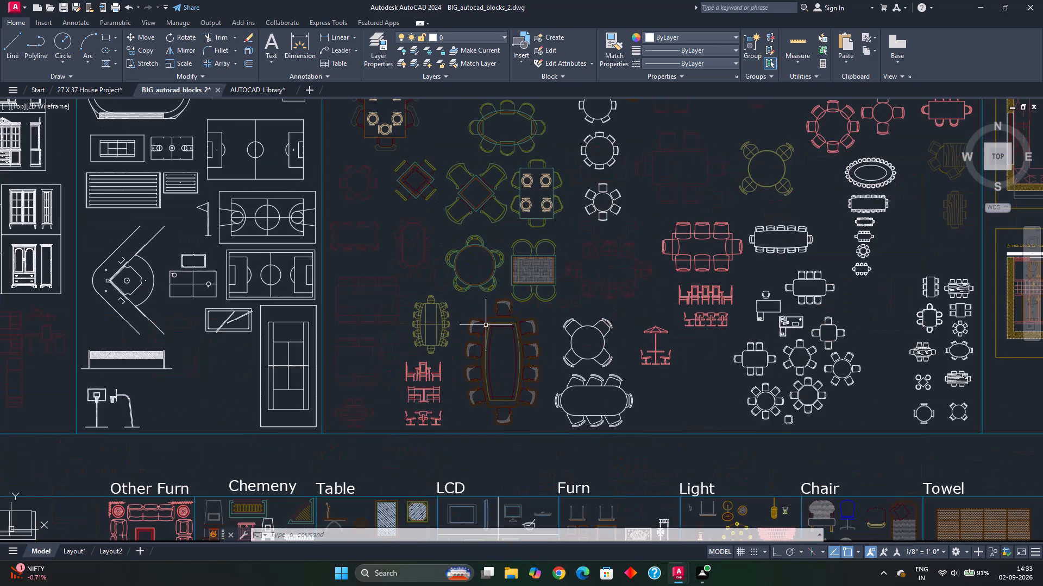
{"action": "middle_click_drag", "start_coordinate": [568, 319], "coordinate": [480, 389]}
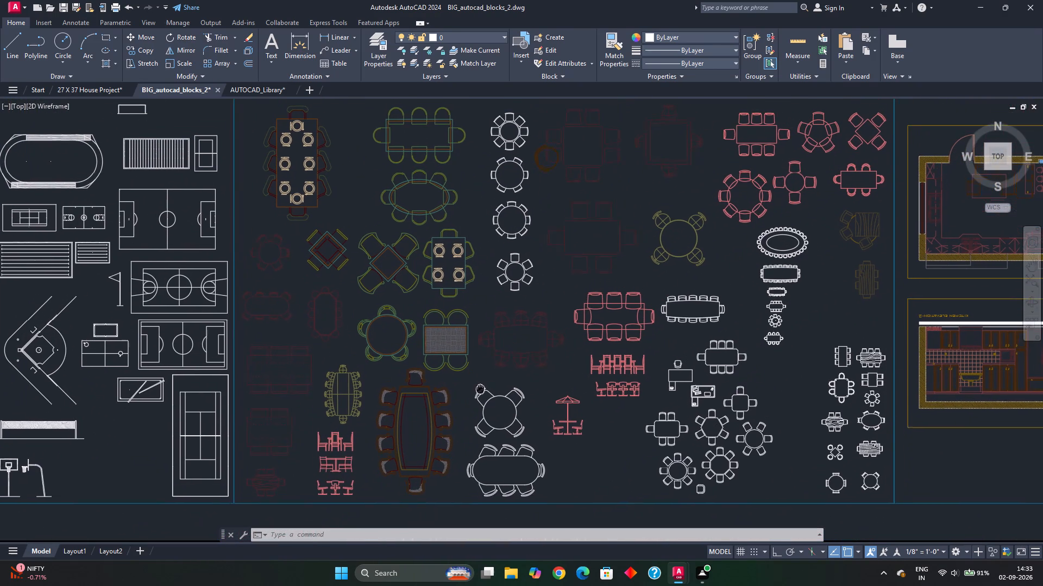
{"action": "middle_click_drag", "start_coordinate": [480, 389], "coordinate": [478, 392]}
{"action": "middle_click_drag", "start_coordinate": [723, 412], "coordinate": [662, 377]}
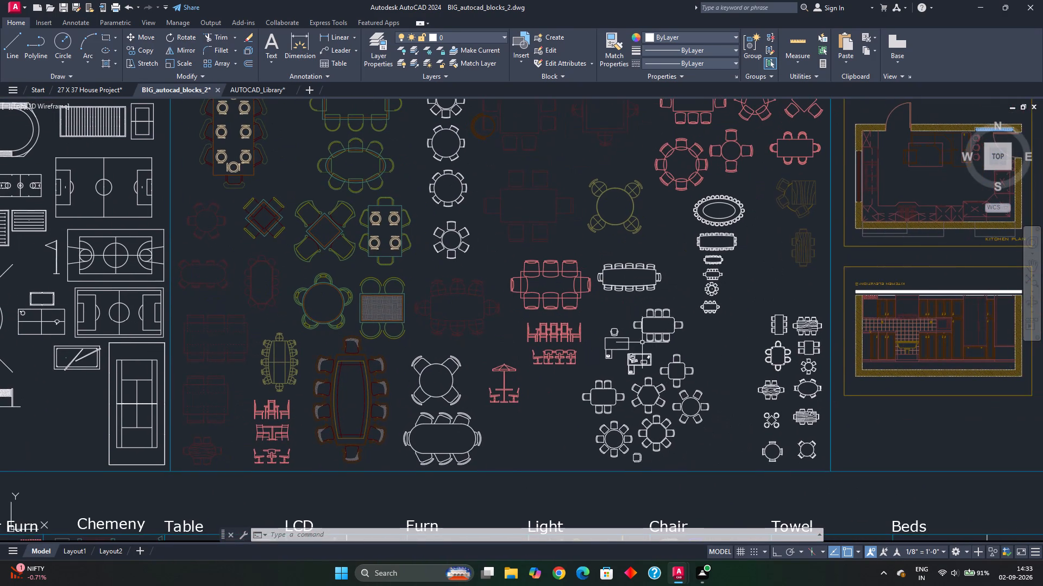
{"action": "scroll", "coordinate": [642, 343], "scroll_direction": "up", "scroll_amount": 2}
{"action": "middle_click_drag", "start_coordinate": [678, 394], "coordinate": [491, 290]}
{"action": "scroll", "coordinate": [622, 328], "scroll_direction": "down", "scroll_amount": 1}
{"action": "middle_click_drag", "start_coordinate": [656, 362], "coordinate": [567, 346]}
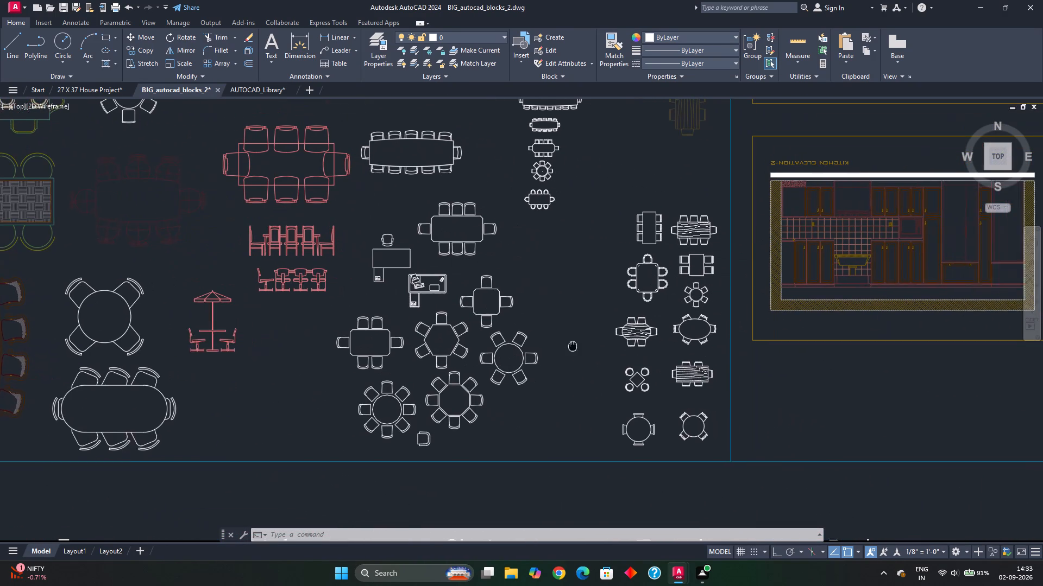
{"action": "middle_click_drag", "start_coordinate": [567, 346], "coordinate": [562, 346]}
{"action": "scroll", "coordinate": [614, 348], "scroll_direction": "down", "scroll_amount": 1}
{"action": "middle_click_drag", "start_coordinate": [602, 406], "coordinate": [599, 400]}
{"action": "scroll", "coordinate": [599, 400], "scroll_direction": "down", "scroll_amount": 1}
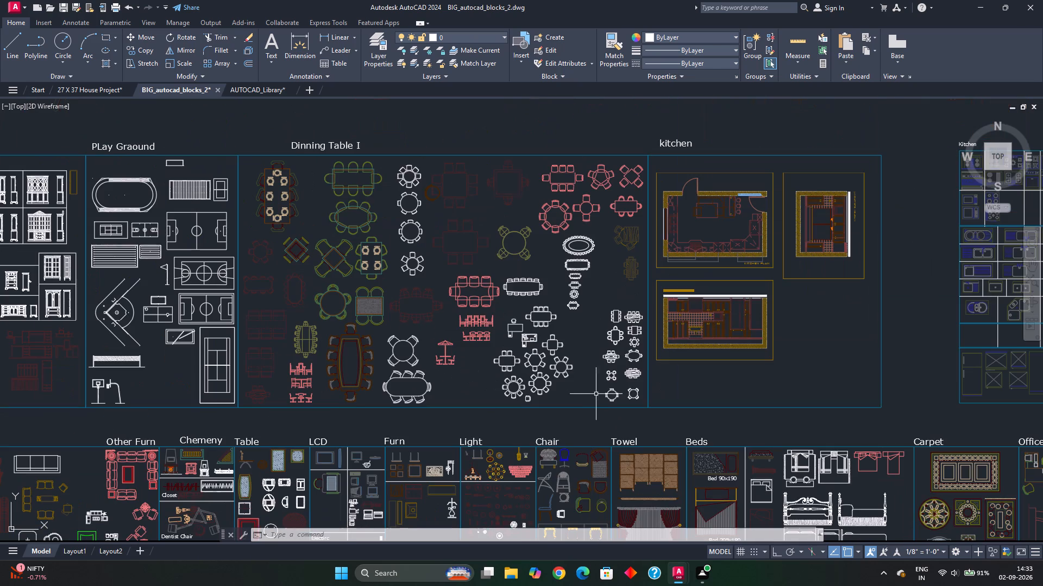
Copy the four-chair dining set with hatched seats from the AUTOCAD_Library drawing and paste it beside the plan in 27 X 37 House Project.
{"action": "left_click", "coordinate": [271, 90]}
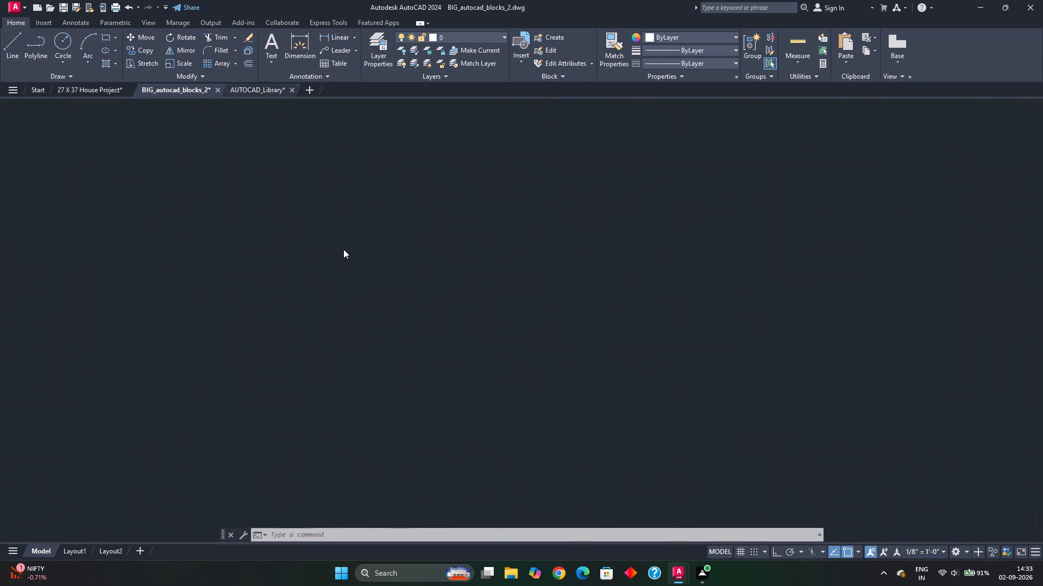
{"action": "middle_click_drag", "start_coordinate": [432, 189], "coordinate": [422, 316]}
{"action": "scroll", "coordinate": [502, 222], "scroll_direction": "up", "scroll_amount": 1}
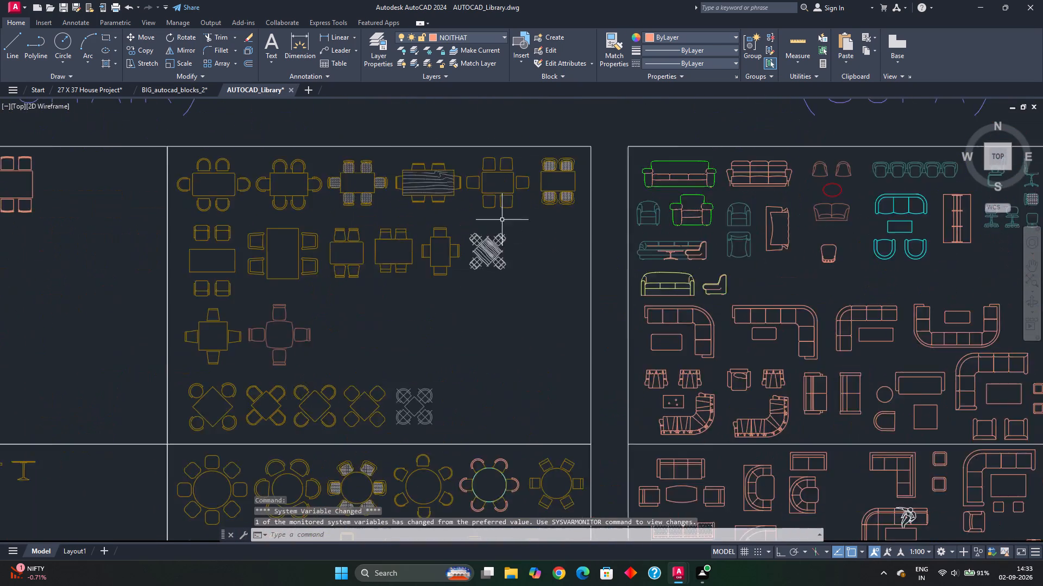
{"action": "scroll", "coordinate": [501, 217], "scroll_direction": "up", "scroll_amount": 1}
{"action": "middle_click_drag", "start_coordinate": [485, 202], "coordinate": [470, 262]}
{"action": "left_click", "coordinate": [538, 183]}
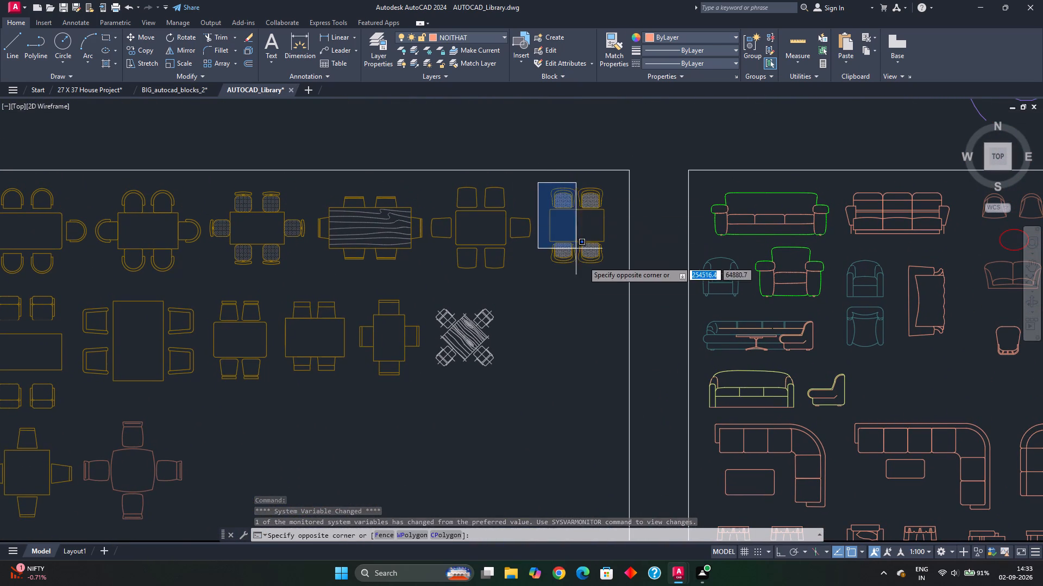
{"action": "left_click", "coordinate": [613, 287]}
{"action": "key", "text": "ctrl+c"}
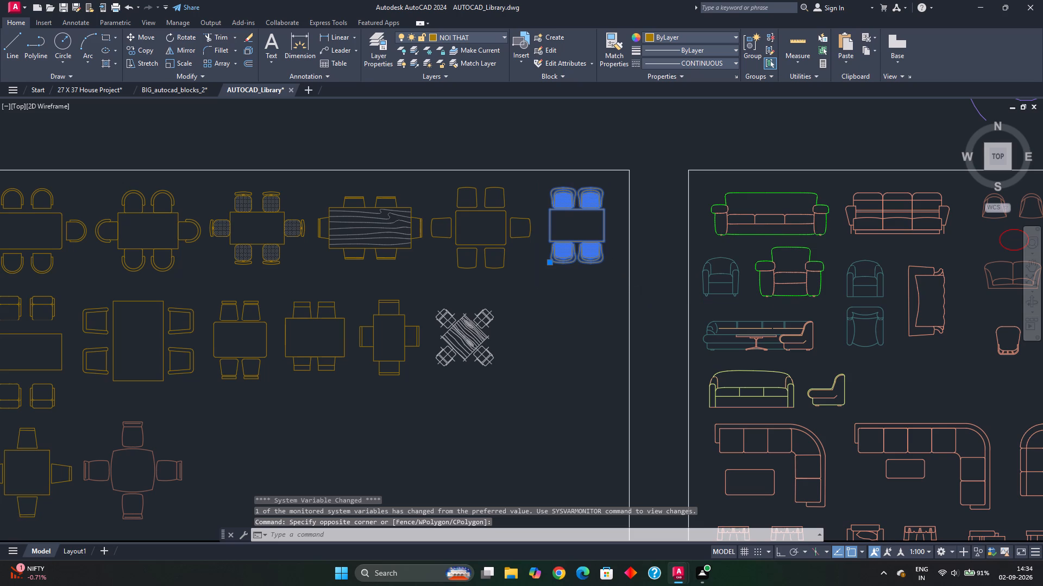
{"action": "left_click", "coordinate": [104, 86]}
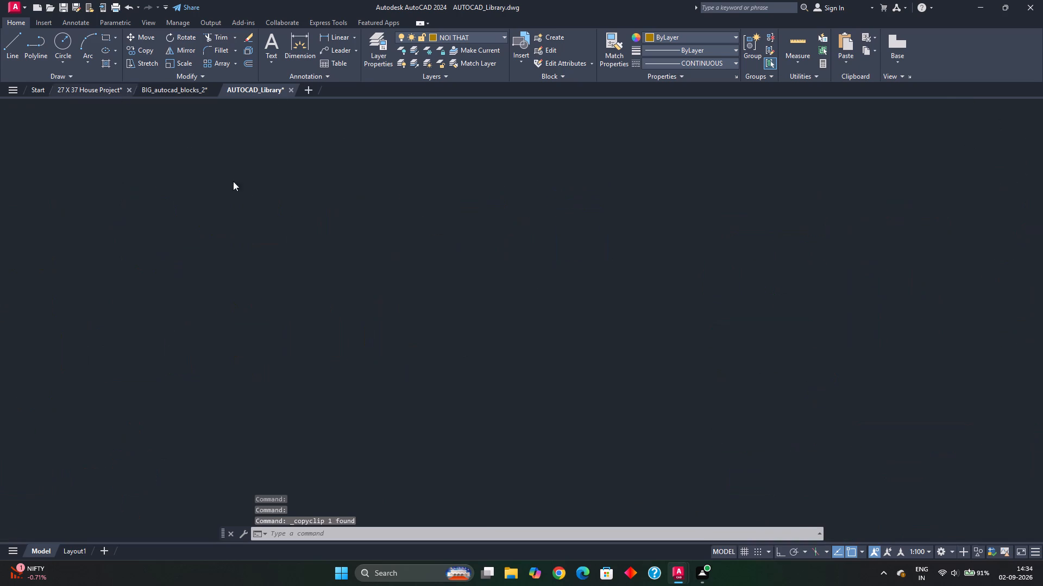
{"action": "scroll", "coordinate": [351, 290], "scroll_direction": "down", "scroll_amount": 2}
{"action": "key", "text": "ctrl+v"}
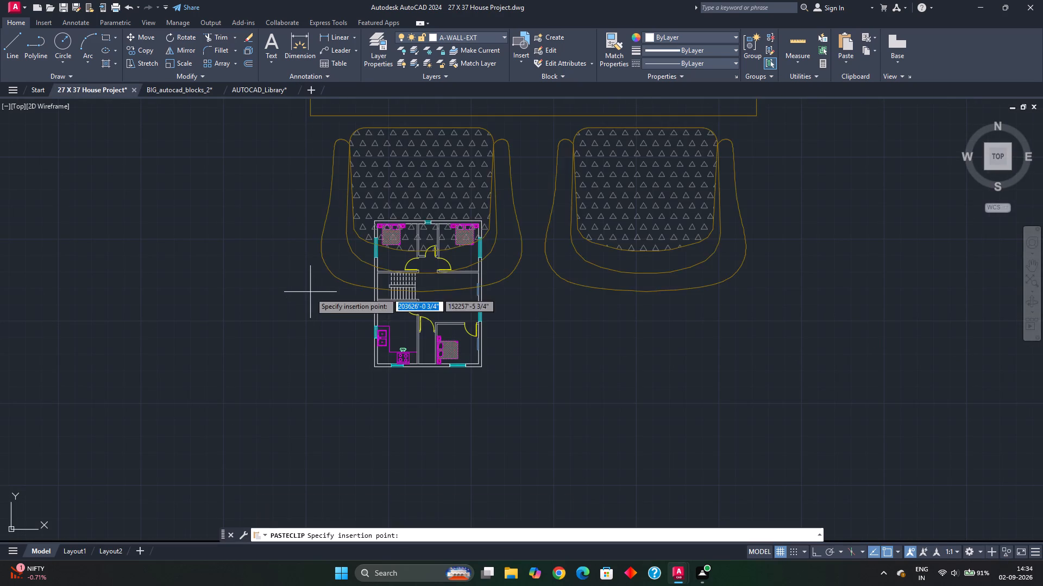
{"action": "scroll", "coordinate": [170, 293], "scroll_direction": "down", "scroll_amount": 3}
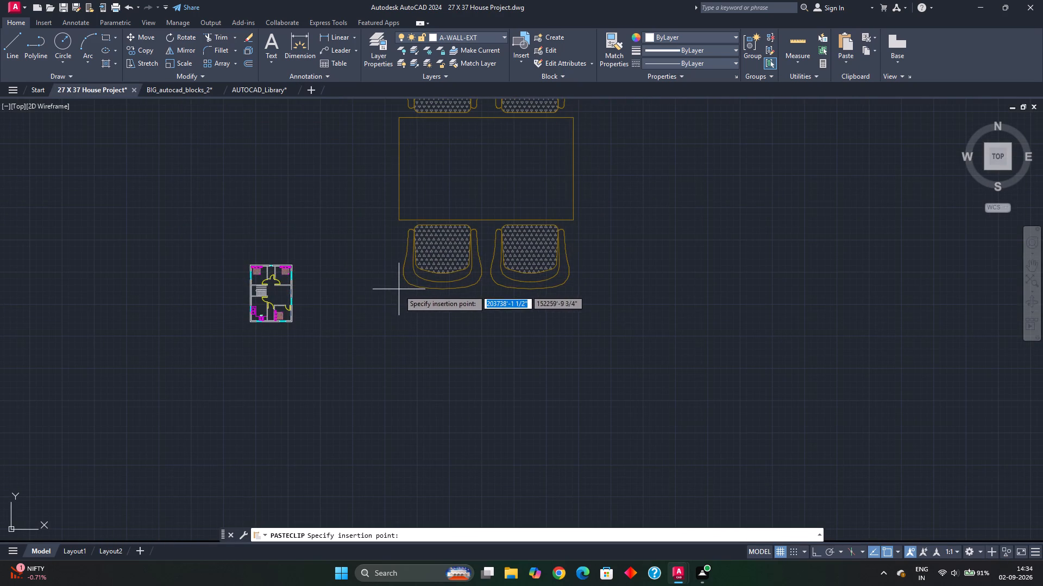
{"action": "left_click", "coordinate": [399, 290]}
Rotate the pasted dining set to 270° with ortho on, so its chairs stand on the east and west sides.
{"action": "scroll", "coordinate": [413, 291], "scroll_direction": "down", "scroll_amount": 2}
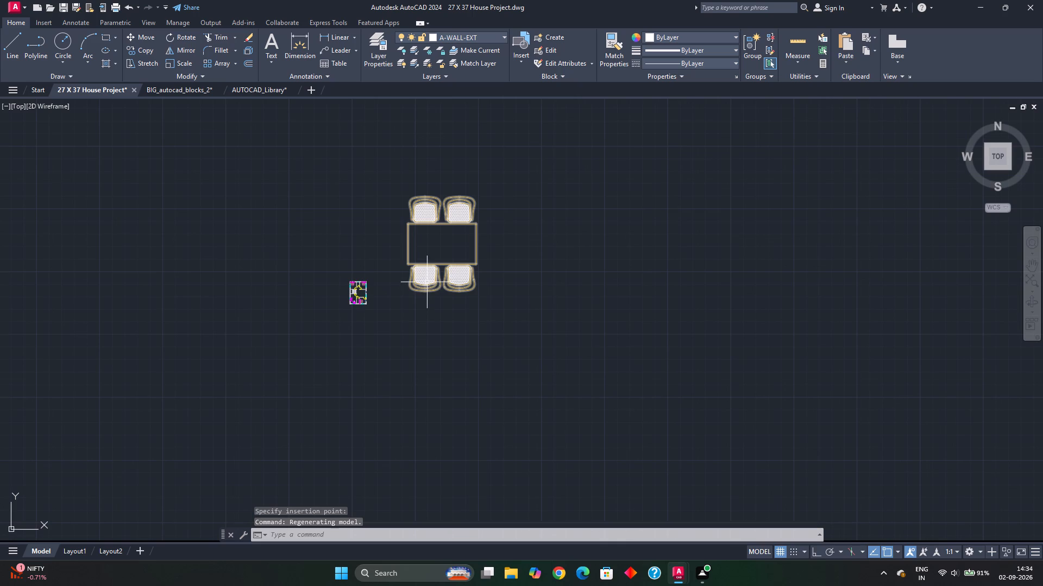
{"action": "left_click", "coordinate": [374, 183]}
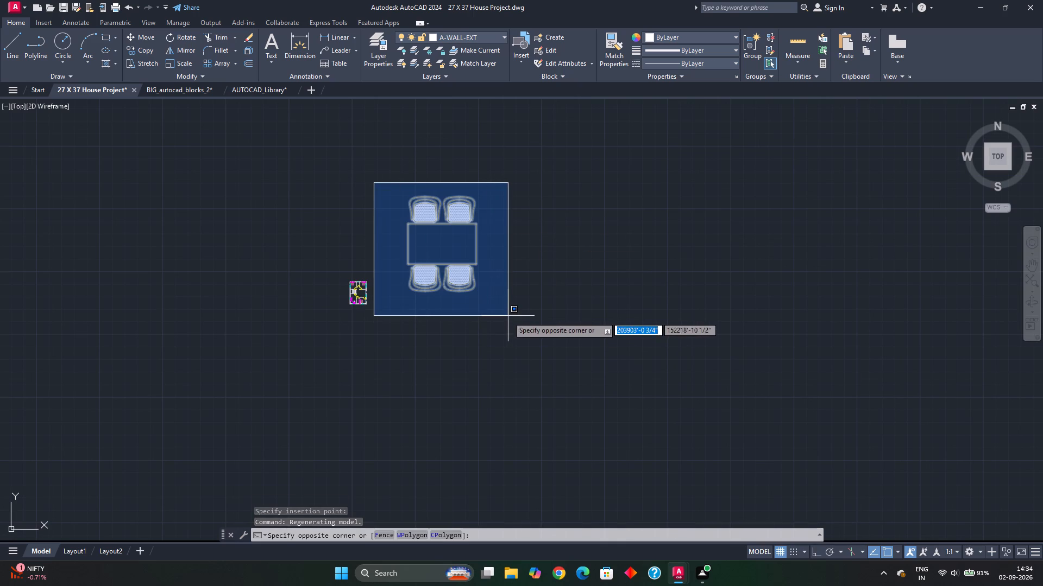
{"action": "left_click", "coordinate": [508, 316]}
{"action": "type", "text": "ro"}
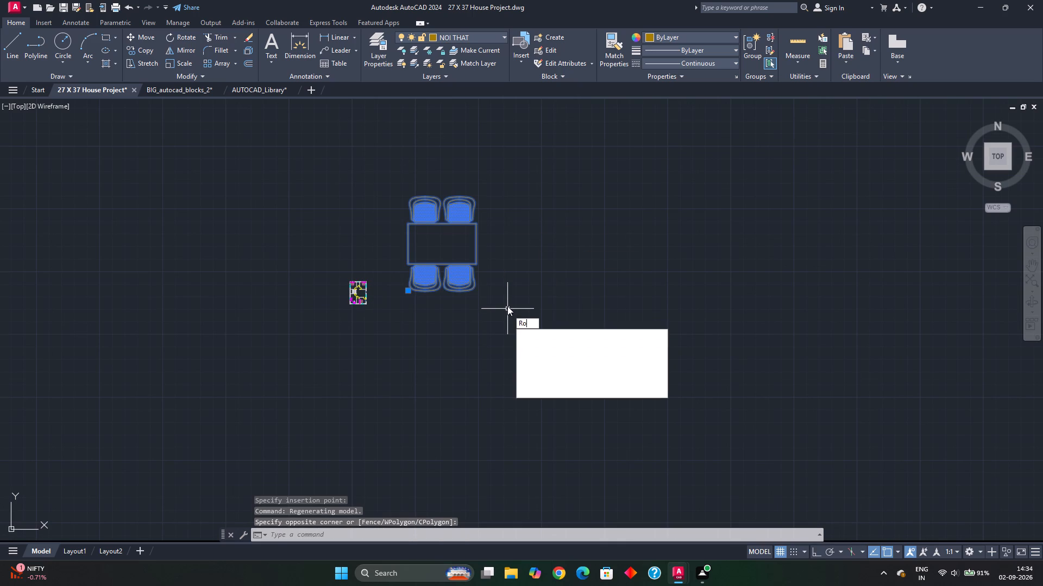
{"action": "key", "text": "Return"}
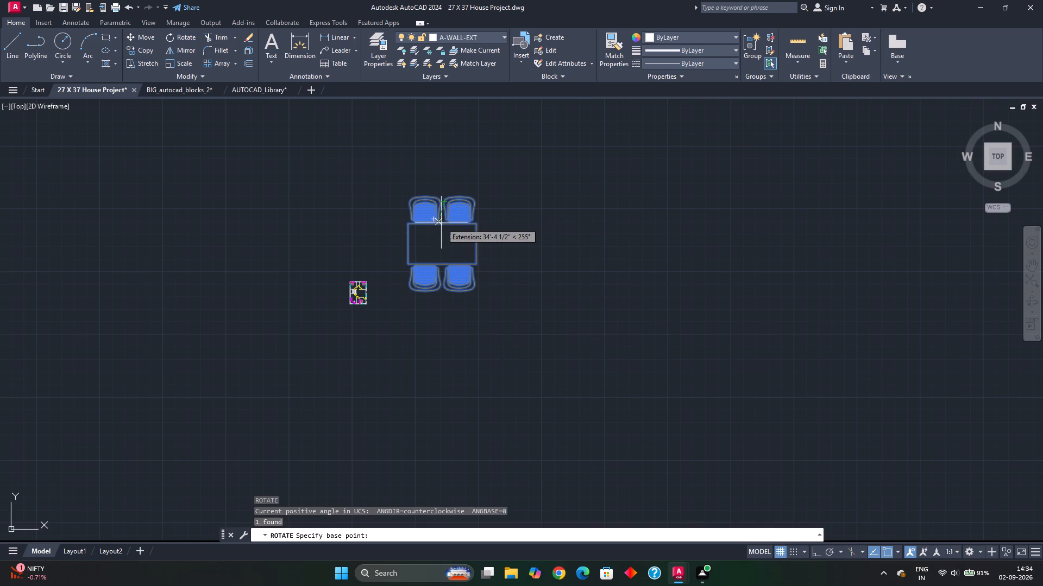
{"action": "left_click", "coordinate": [445, 222]}
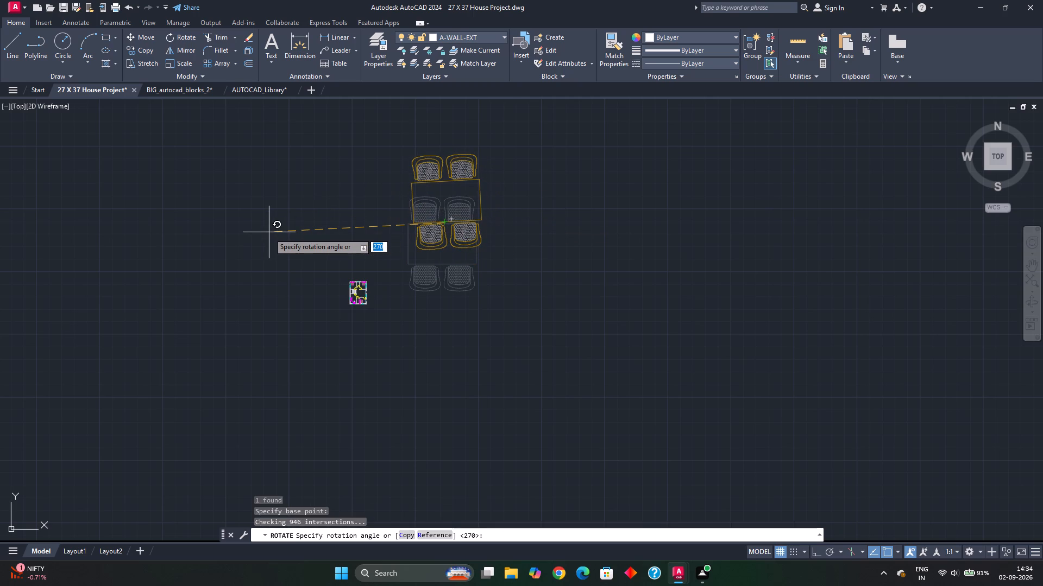
{"action": "key", "text": "F8"}
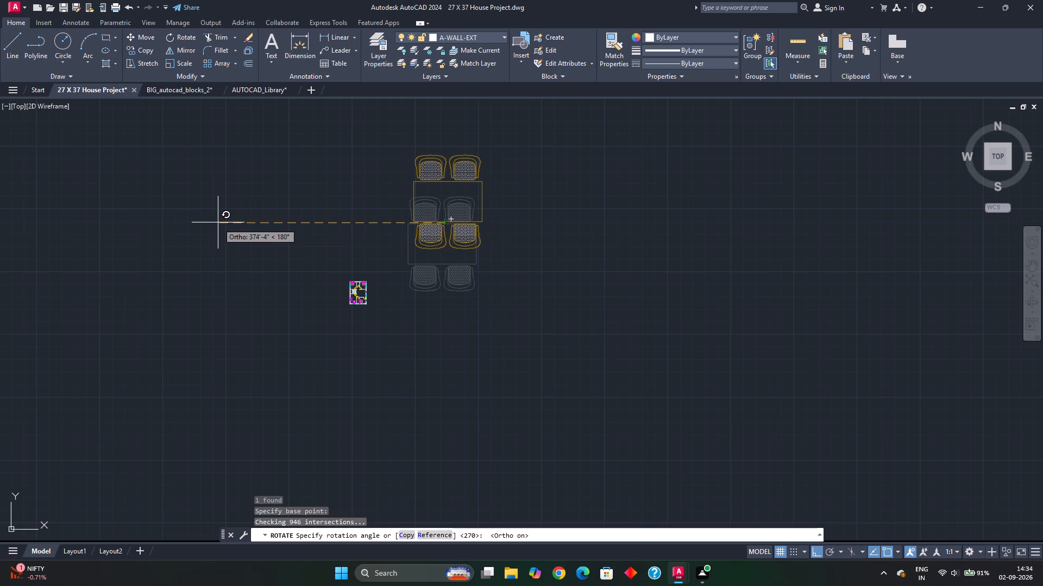
{"action": "left_click", "coordinate": [525, 347]}
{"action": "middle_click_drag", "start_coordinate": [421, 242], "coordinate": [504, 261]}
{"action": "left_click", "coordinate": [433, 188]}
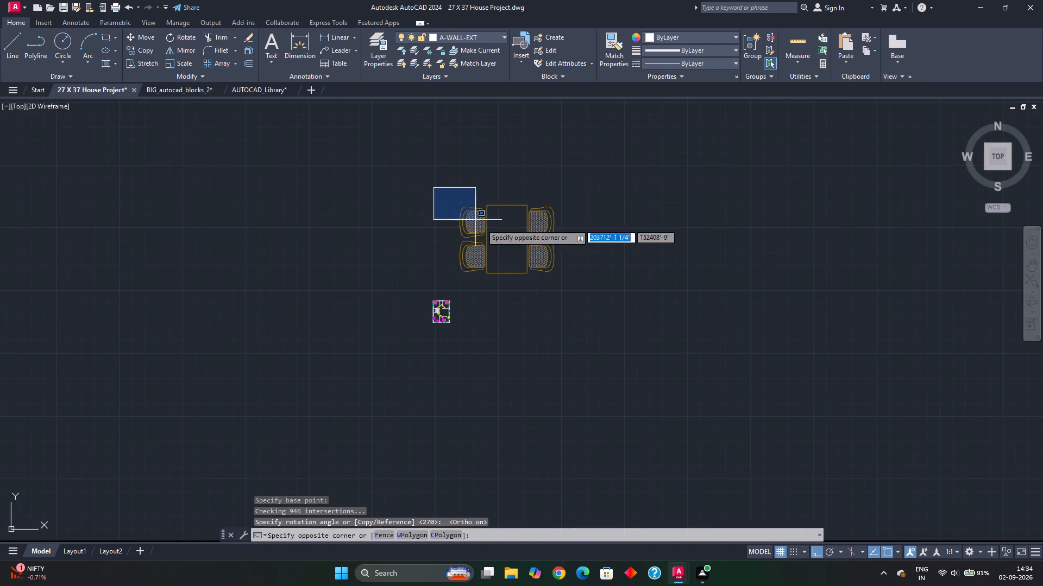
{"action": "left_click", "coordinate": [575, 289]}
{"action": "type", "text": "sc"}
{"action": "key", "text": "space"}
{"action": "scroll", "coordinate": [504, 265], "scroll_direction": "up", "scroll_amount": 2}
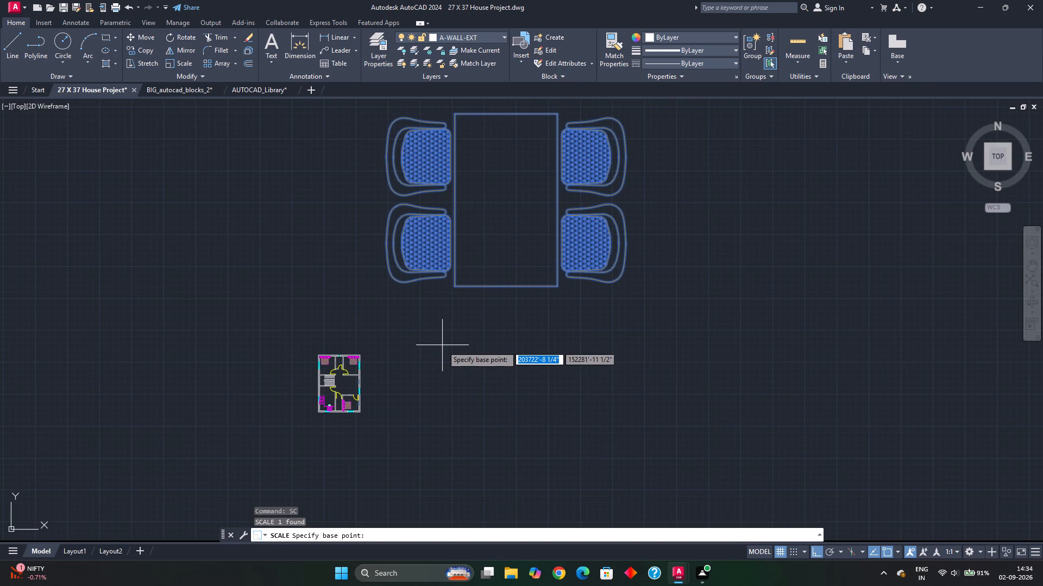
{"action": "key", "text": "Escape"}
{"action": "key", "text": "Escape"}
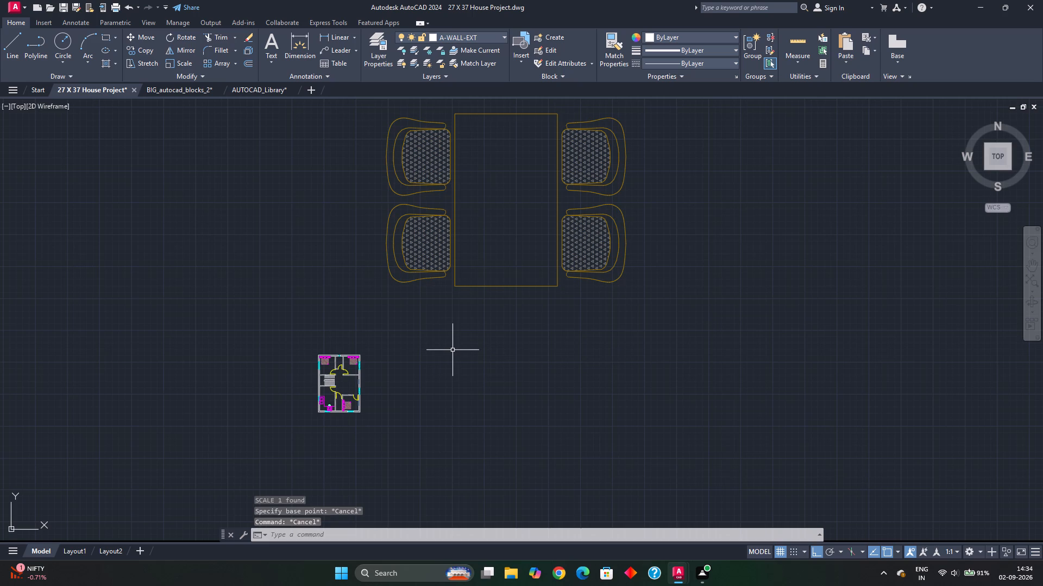
Draw a 5' horizontal reference line in the empty space just below the dining set.
{"action": "key", "text": "l"}
{"action": "key", "text": "Return"}
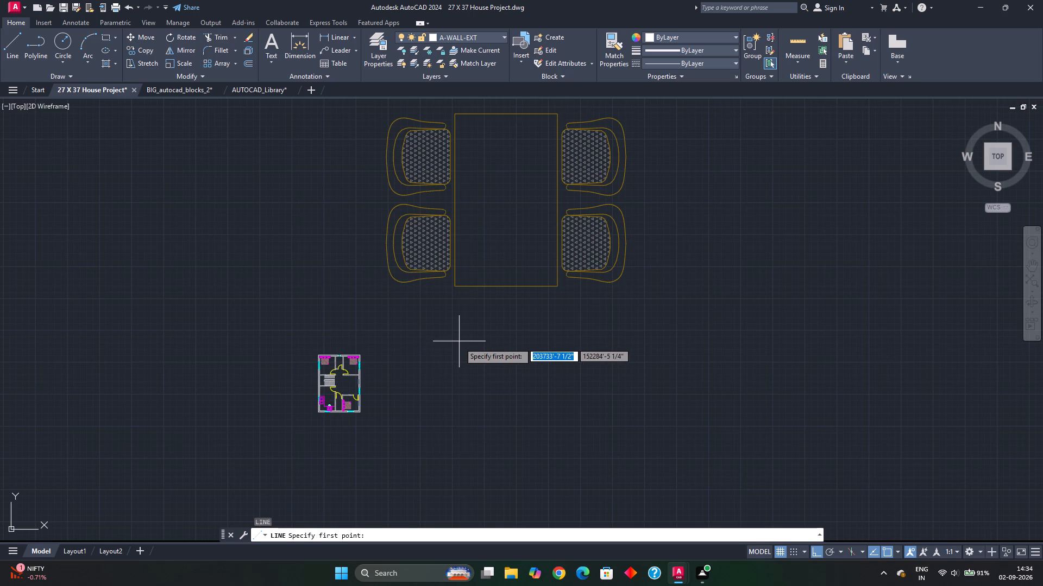
{"action": "left_click", "coordinate": [458, 333]}
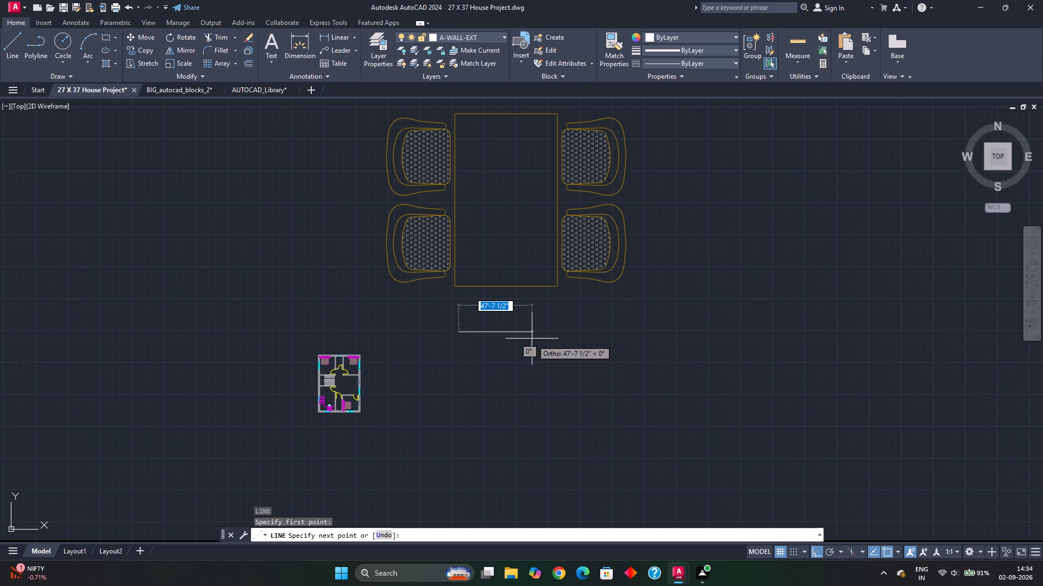
{"action": "type", "text": "5'"}
{"action": "key", "text": "Return"}
{"action": "key", "text": "Escape"}
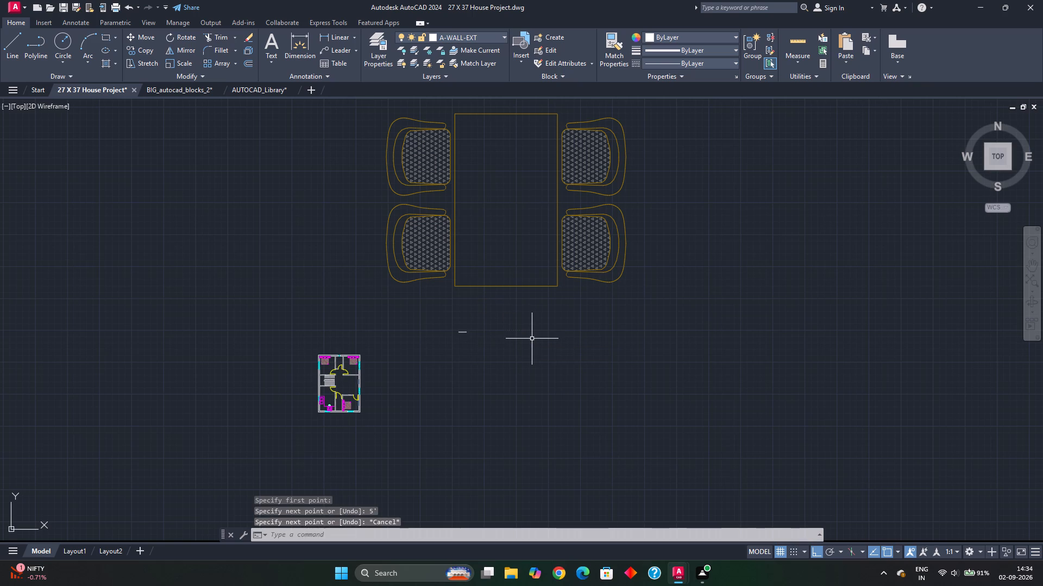
Scale the dining set by reference from the line's west end so its overall width across the chairs matches the 5' line.
{"action": "scroll", "coordinate": [443, 328], "scroll_direction": "up", "scroll_amount": 2}
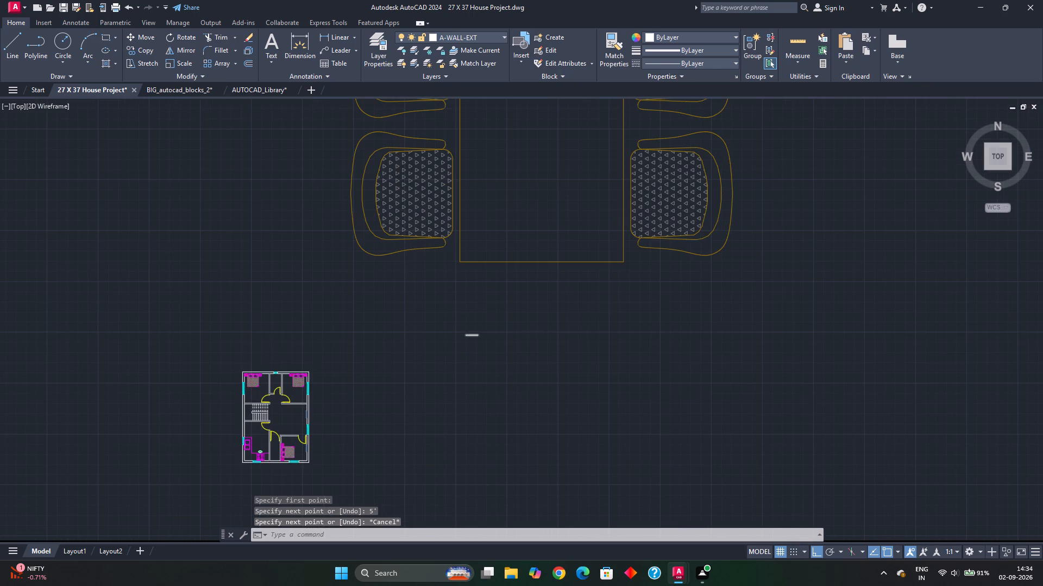
{"action": "scroll", "coordinate": [501, 240], "scroll_direction": "down", "scroll_amount": 2}
{"action": "left_click", "coordinate": [593, 235]}
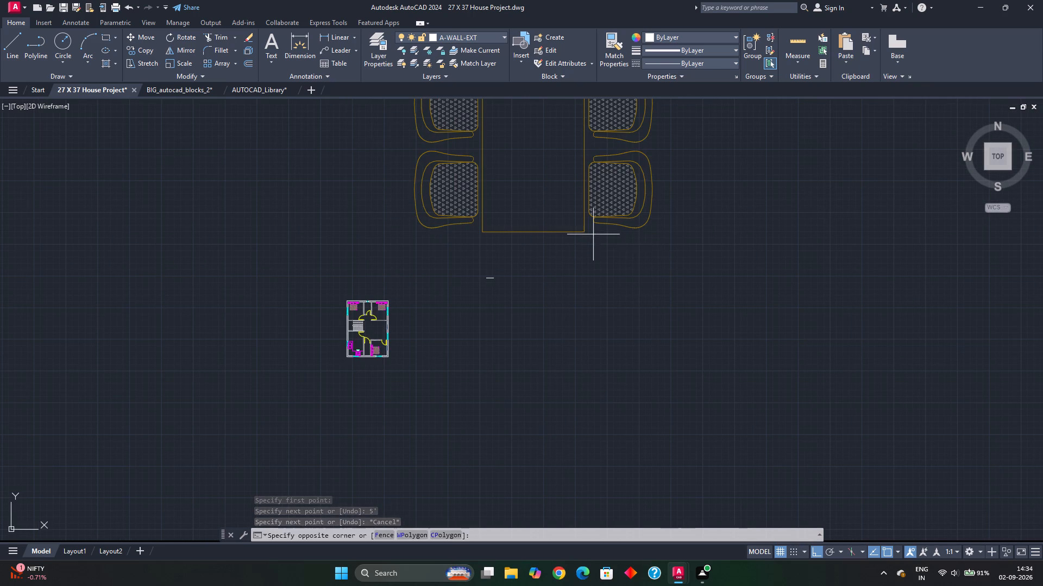
{"action": "left_click", "coordinate": [499, 225]}
{"action": "type", "text": "sc"}
{"action": "key", "text": "space"}
{"action": "scroll", "coordinate": [481, 289], "scroll_direction": "up", "scroll_amount": 2}
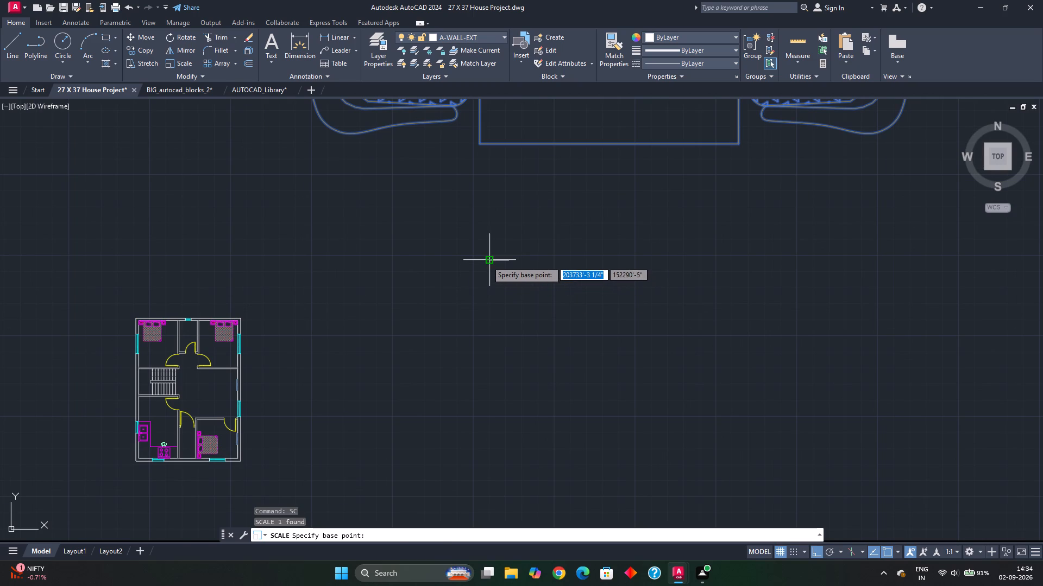
{"action": "left_click", "coordinate": [487, 261]}
{"action": "scroll", "coordinate": [486, 247], "scroll_direction": "down", "scroll_amount": 1}
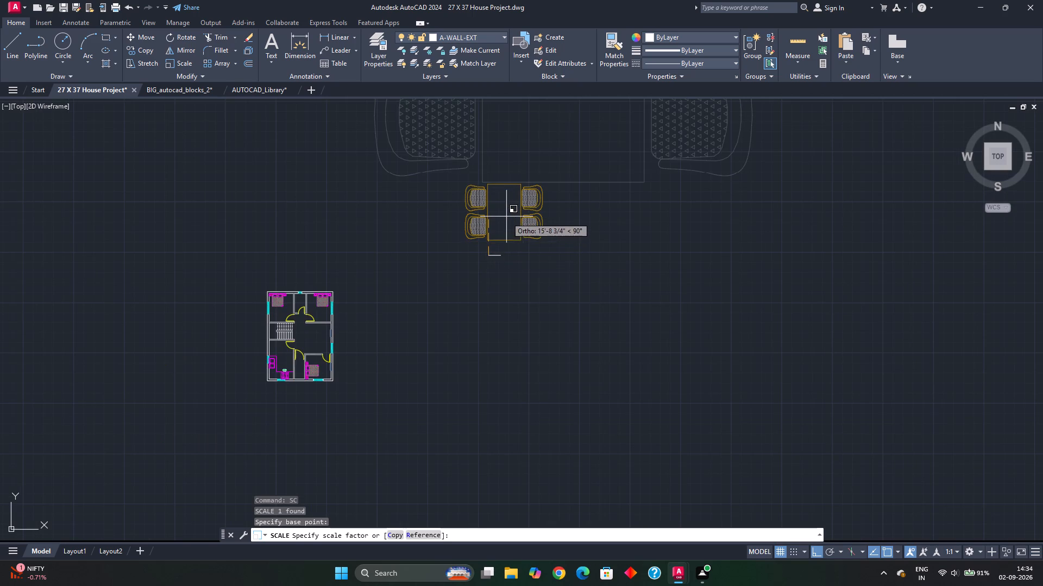
{"action": "key", "text": "r"}
{"action": "key", "text": "space"}
{"action": "middle_click_drag", "start_coordinate": [502, 220], "coordinate": [514, 298]}
{"action": "scroll", "coordinate": [511, 287], "scroll_direction": "down", "scroll_amount": 2}
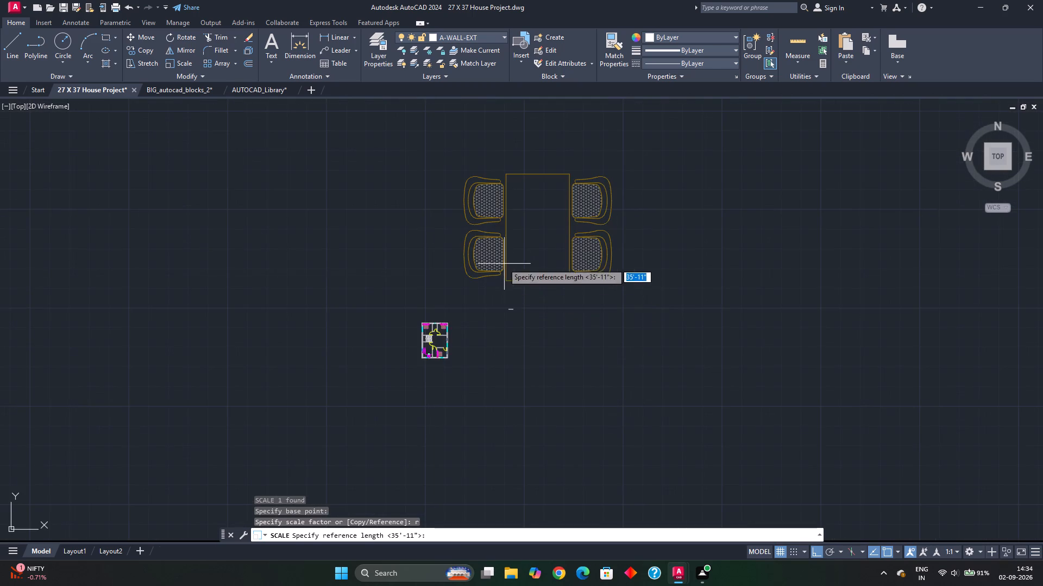
{"action": "scroll", "coordinate": [491, 245], "scroll_direction": "up", "scroll_amount": 2}
{"action": "left_click", "coordinate": [418, 270]}
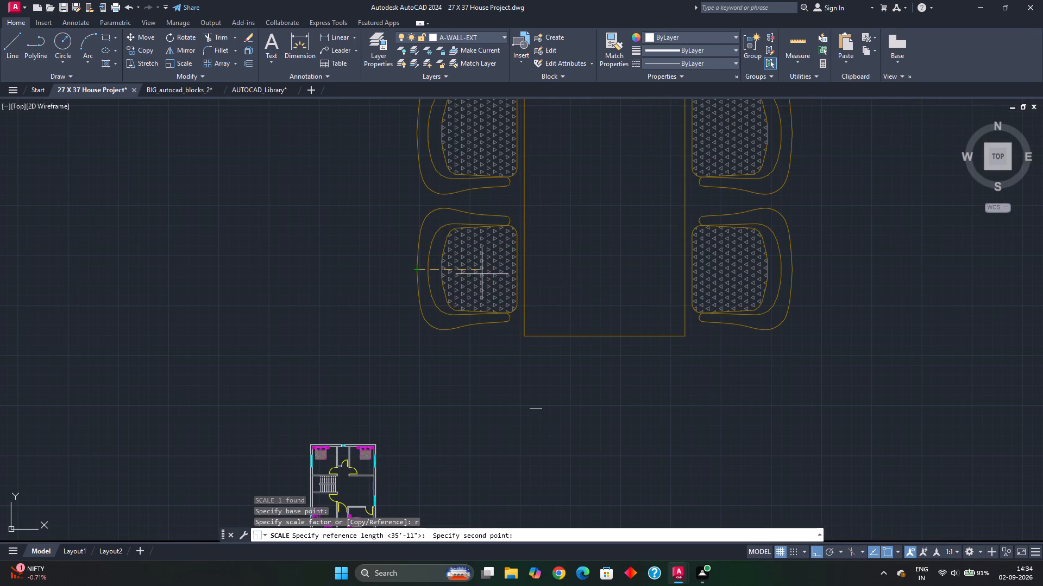
{"action": "left_click", "coordinate": [791, 271]}
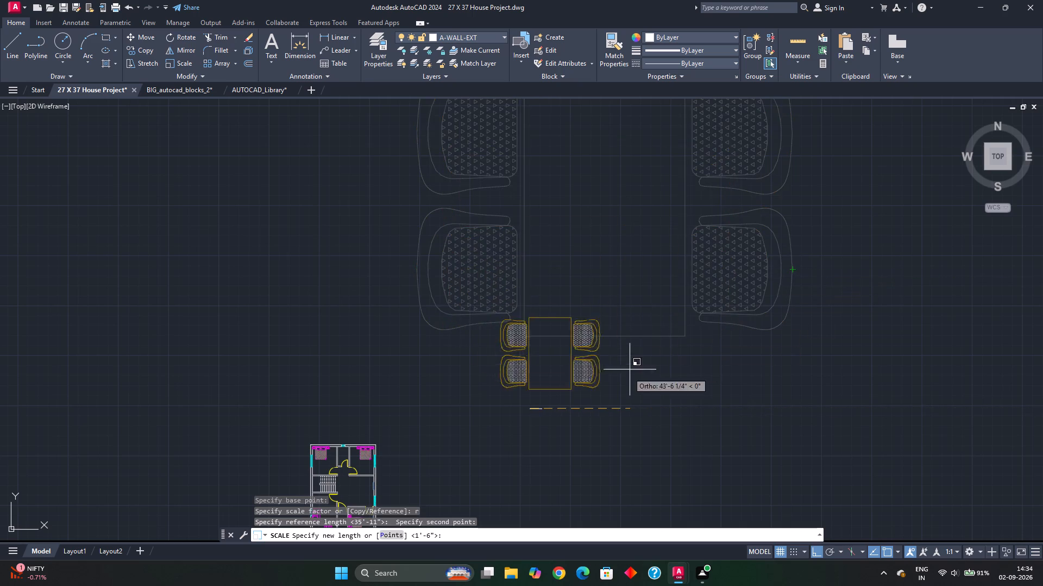
{"action": "scroll", "coordinate": [523, 428], "scroll_direction": "up", "scroll_amount": 3}
{"action": "scroll", "coordinate": [559, 387], "scroll_direction": "up", "scroll_amount": 3}
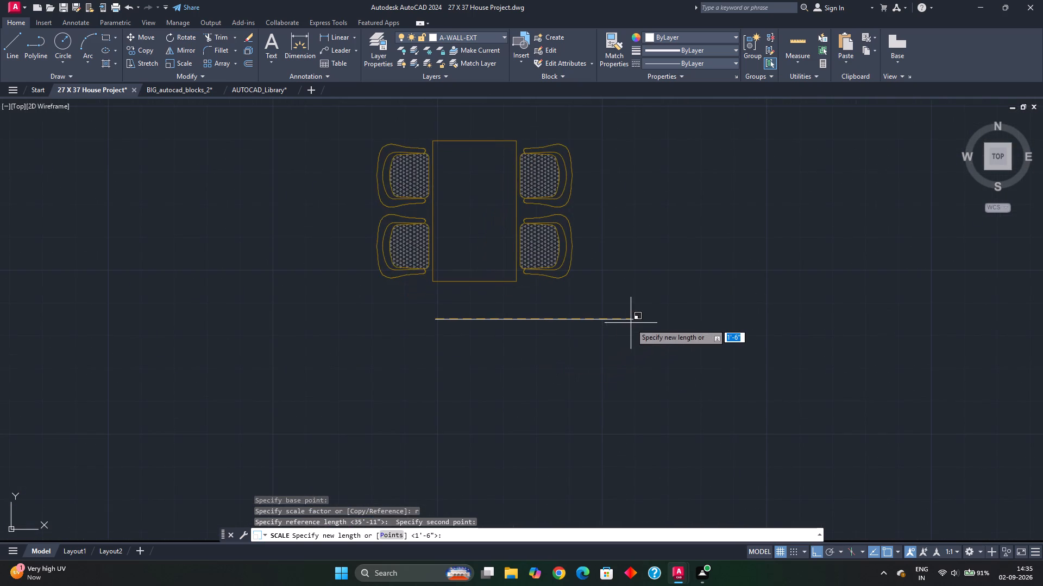
{"action": "left_click", "coordinate": [632, 321]}
Delete the 5' reference line below the dining set.
{"action": "left_click_drag", "start_coordinate": [594, 303], "coordinate": [584, 312]}
{"action": "left_click", "coordinate": [529, 347]}
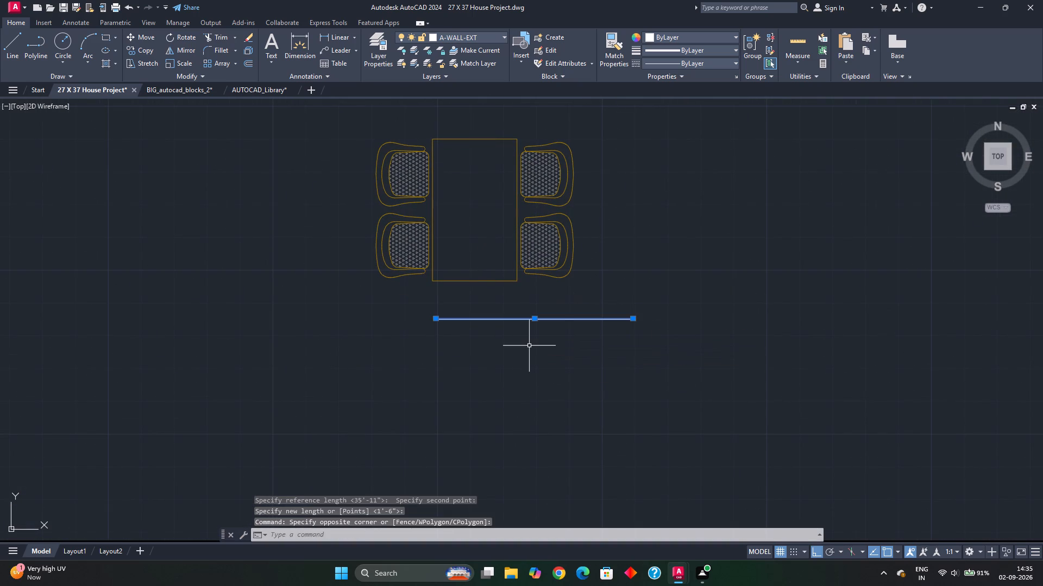
{"action": "key", "text": "Delete"}
Put the dining set block on the A-FURN layer.
{"action": "left_click", "coordinate": [344, 121]}
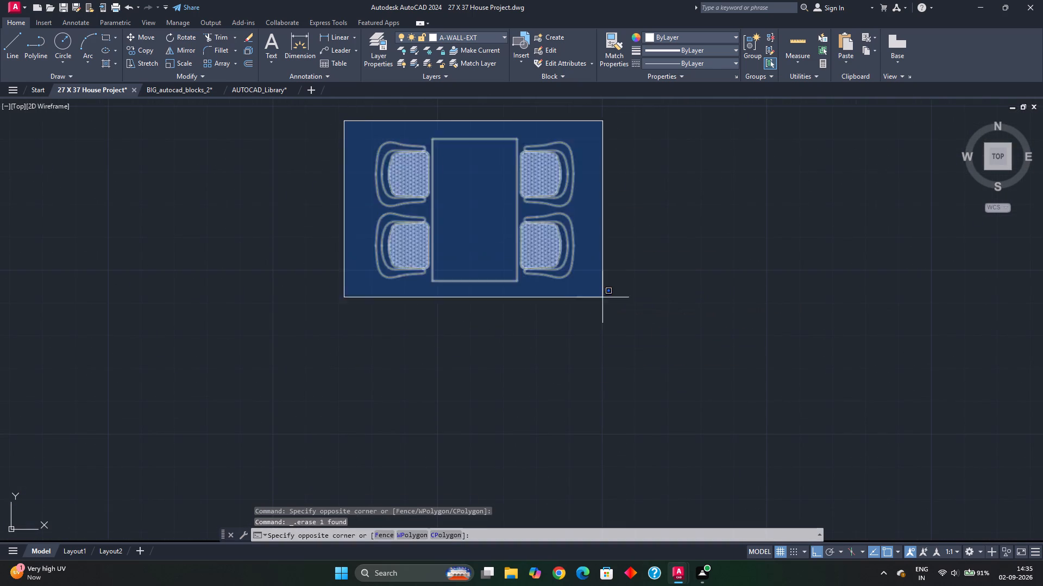
{"action": "left_click", "coordinate": [602, 298]}
{"action": "left_click", "coordinate": [481, 32]}
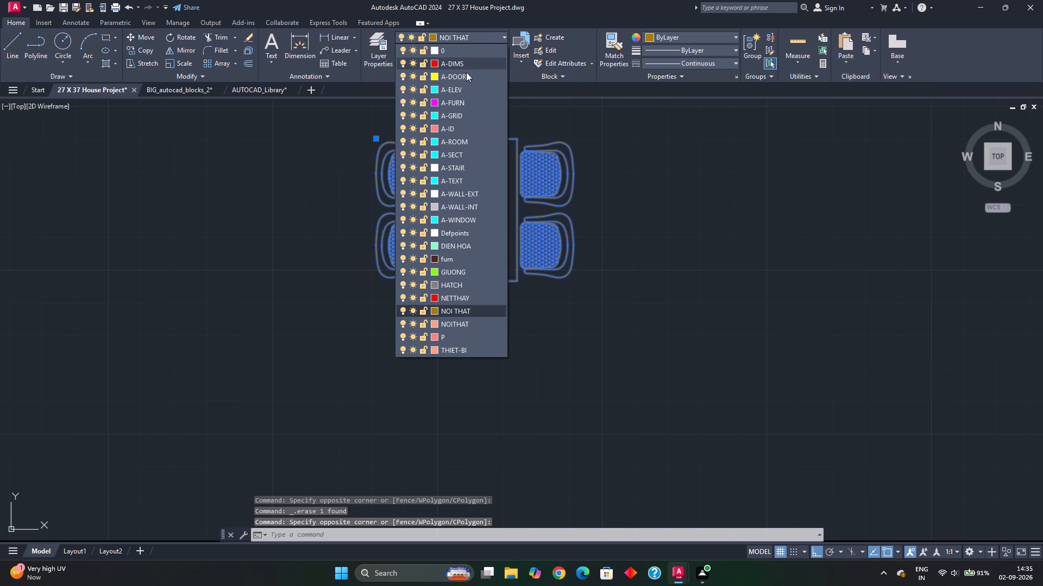
{"action": "left_click", "coordinate": [461, 105]}
{"action": "key", "text": "Escape"}
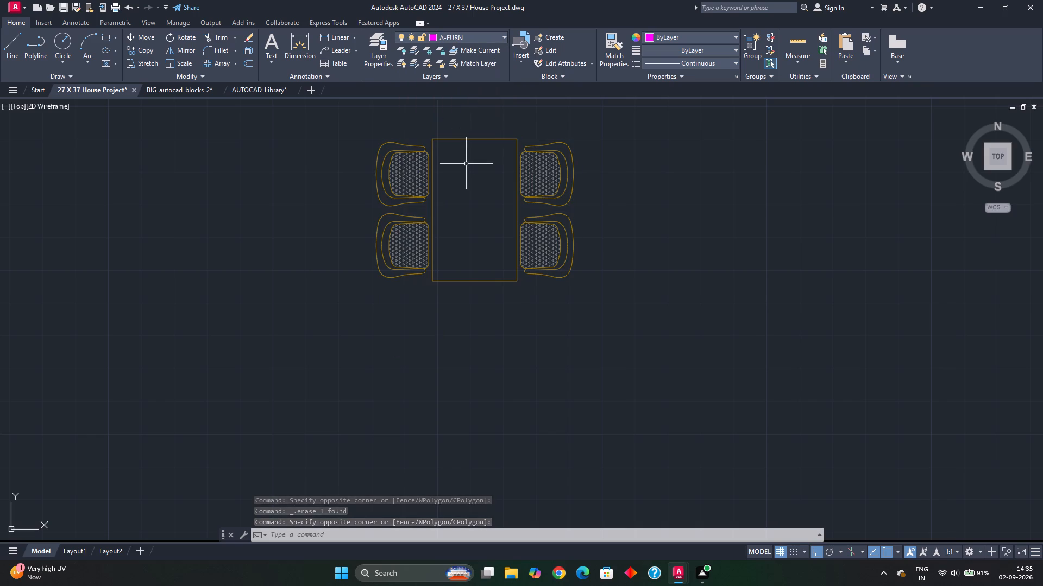
Edit the dining set's block definition, put all its table and chair geometry on the A-FURN layer, and save the block changes.
{"action": "double_click", "coordinate": [481, 139]}
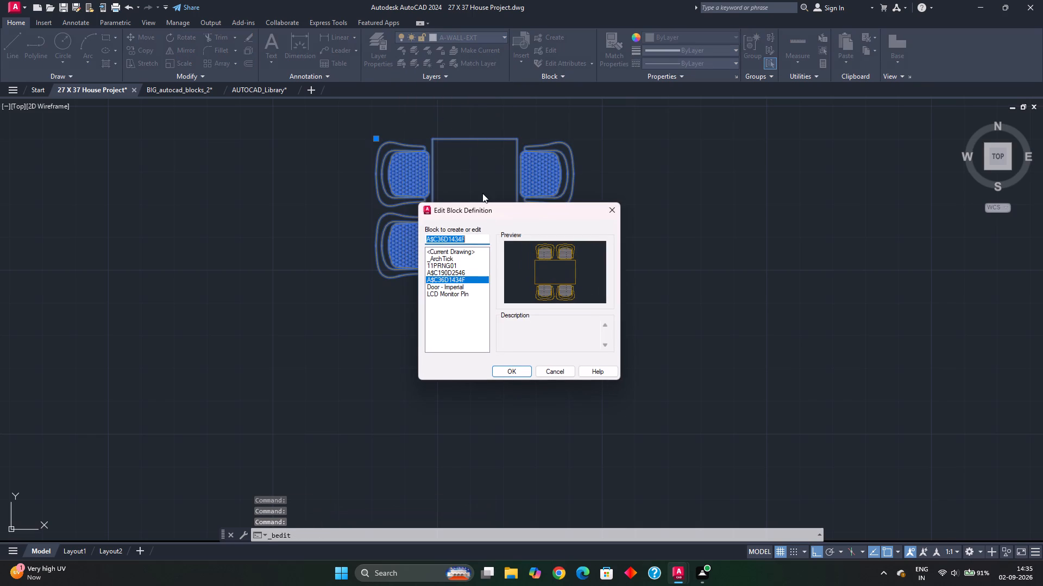
{"action": "left_click", "coordinate": [500, 368]}
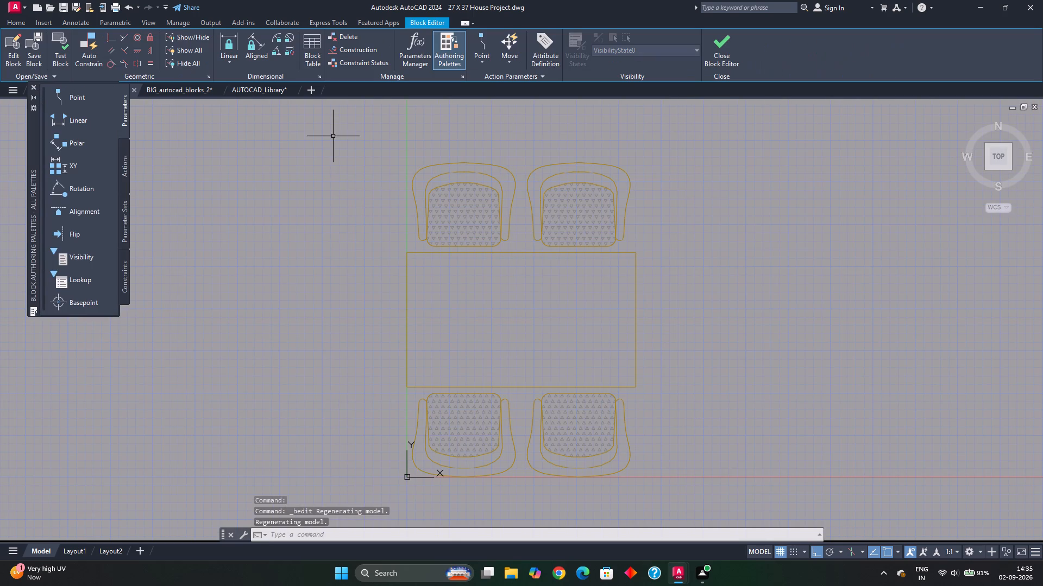
{"action": "left_click_drag", "start_coordinate": [333, 135], "coordinate": [367, 182]}
{"action": "left_click", "coordinate": [348, 123]}
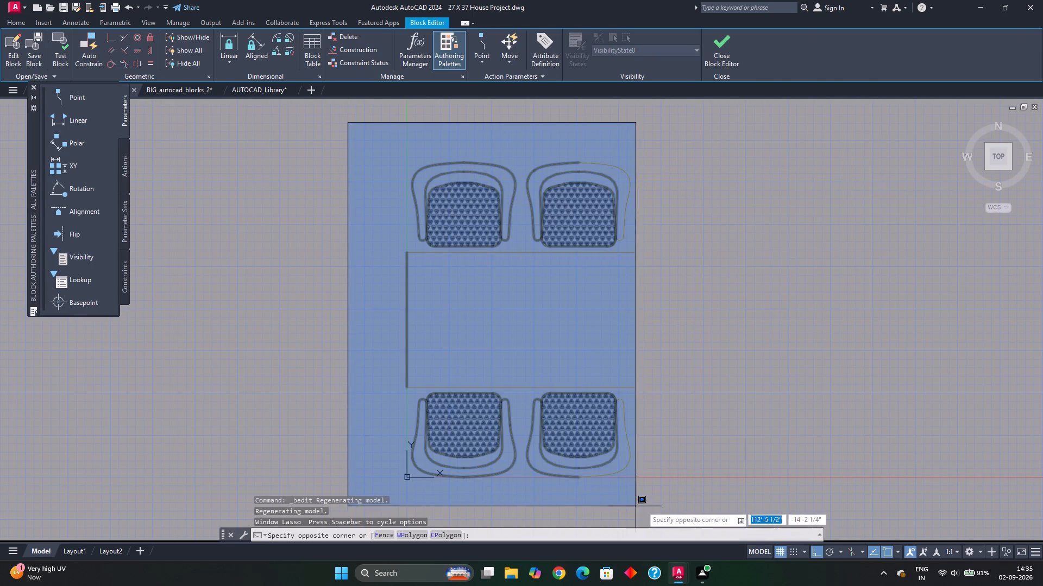
{"action": "left_click", "coordinate": [676, 500]}
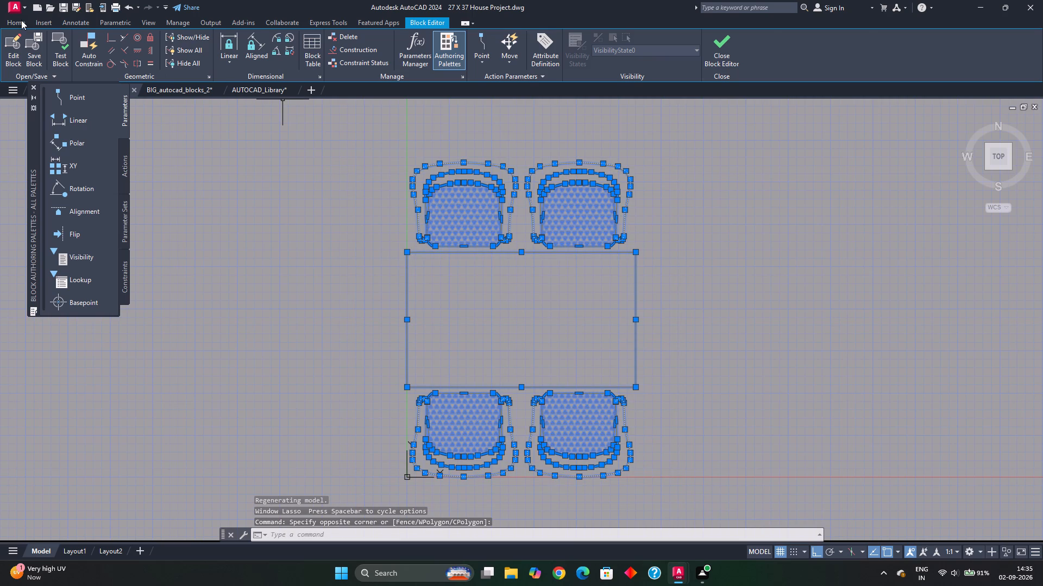
{"action": "left_click", "coordinate": [21, 20]}
{"action": "left_click", "coordinate": [460, 37]}
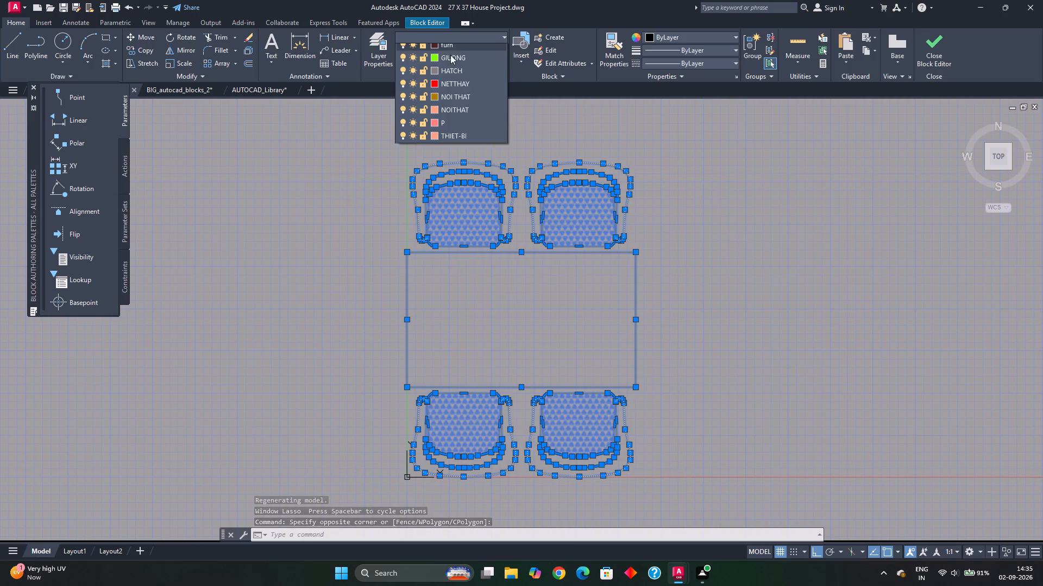
{"action": "left_click", "coordinate": [451, 102]}
{"action": "key", "text": "Escape"}
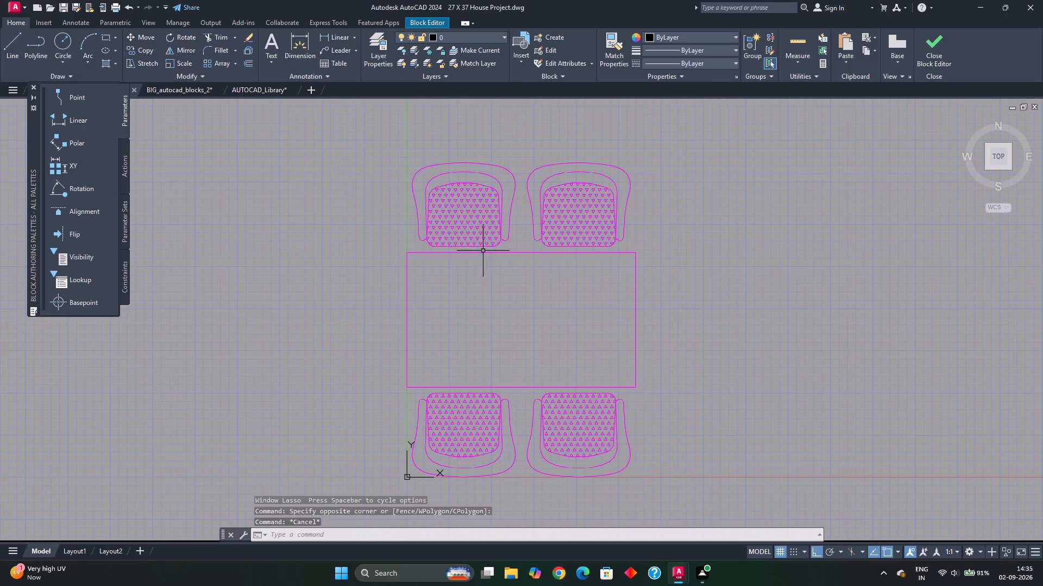
{"action": "key", "text": "Escape"}
{"action": "left_click", "coordinate": [937, 44]}
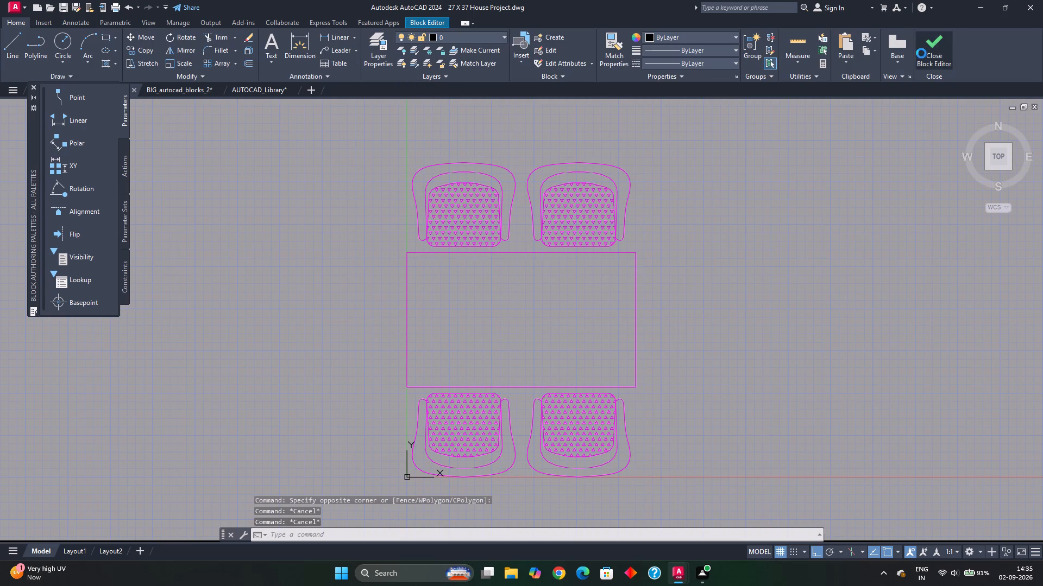
{"action": "left_click", "coordinate": [581, 255]}
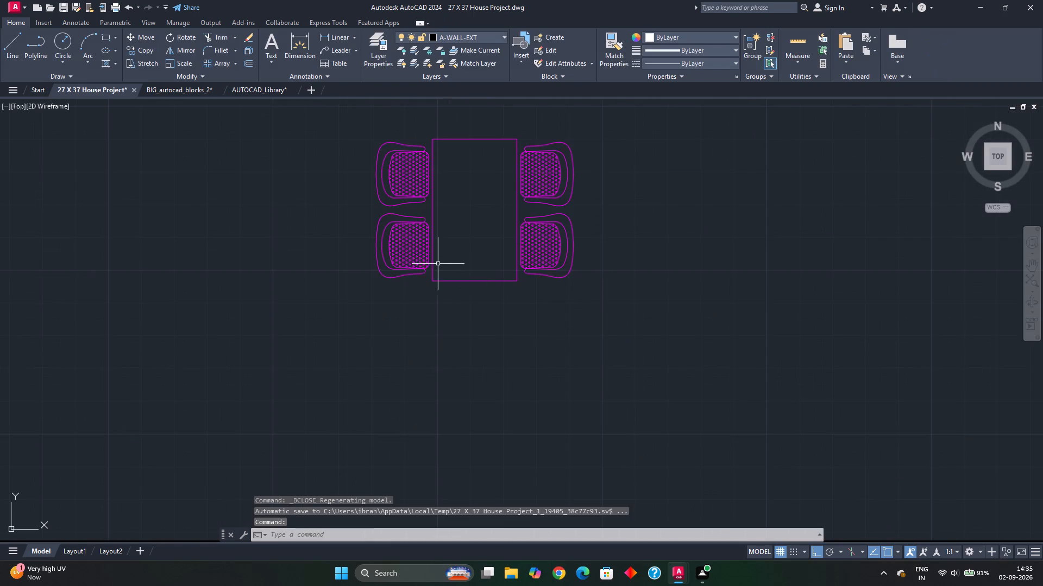
Move the dining set by its table's bottom-edge midpoint into the kitchen, above the sink counter and just below the staircase wall, with Ortho off.
{"action": "scroll", "coordinate": [438, 260], "scroll_direction": "down", "scroll_amount": 2}
{"action": "left_click", "coordinate": [403, 193]}
{"action": "left_click", "coordinate": [532, 296]}
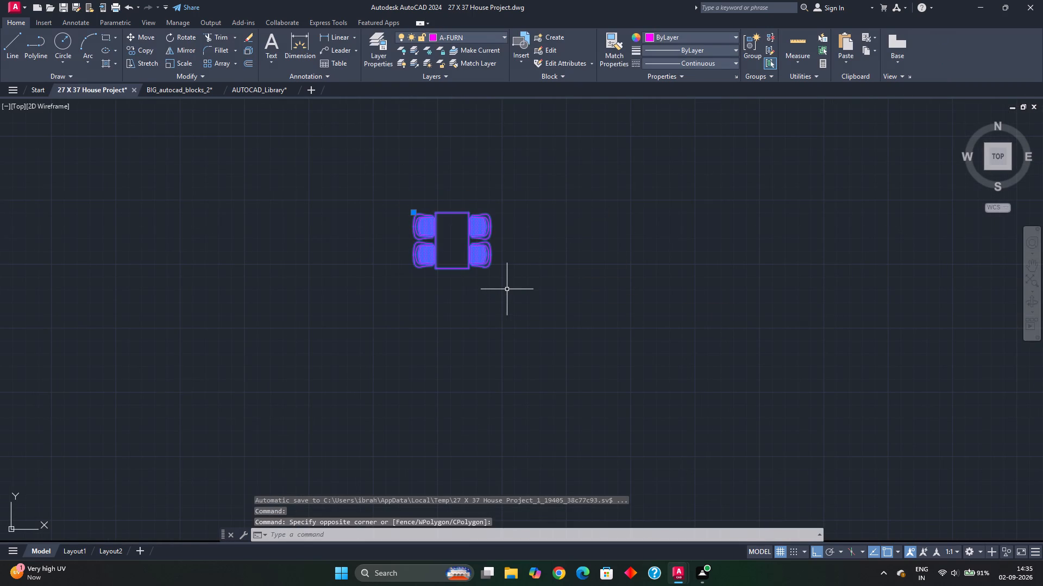
{"action": "key", "text": "m"}
{"action": "key", "text": "Return"}
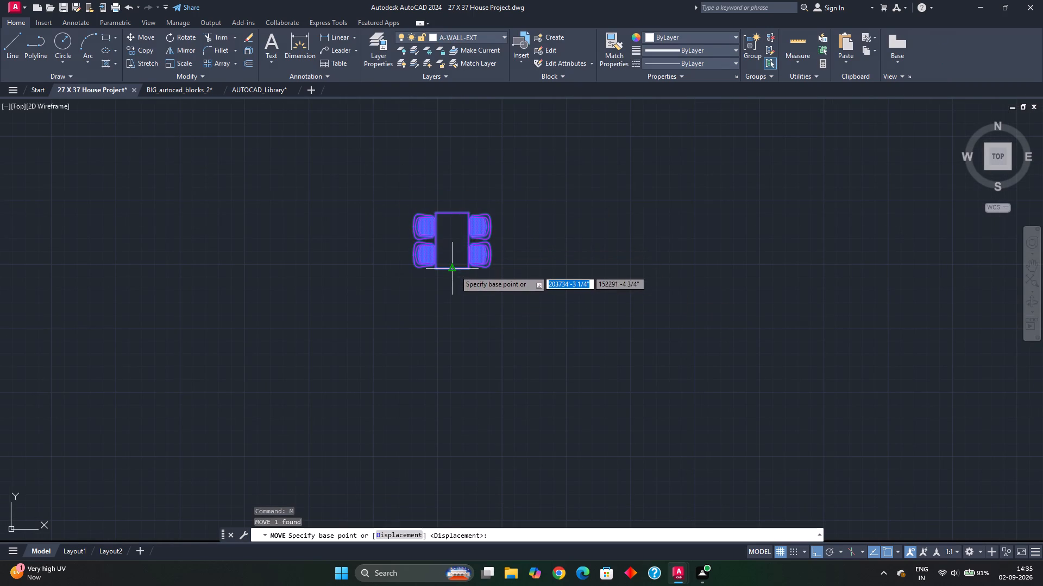
{"action": "left_click", "coordinate": [455, 270]}
{"action": "scroll", "coordinate": [387, 281], "scroll_direction": "down", "scroll_amount": 3}
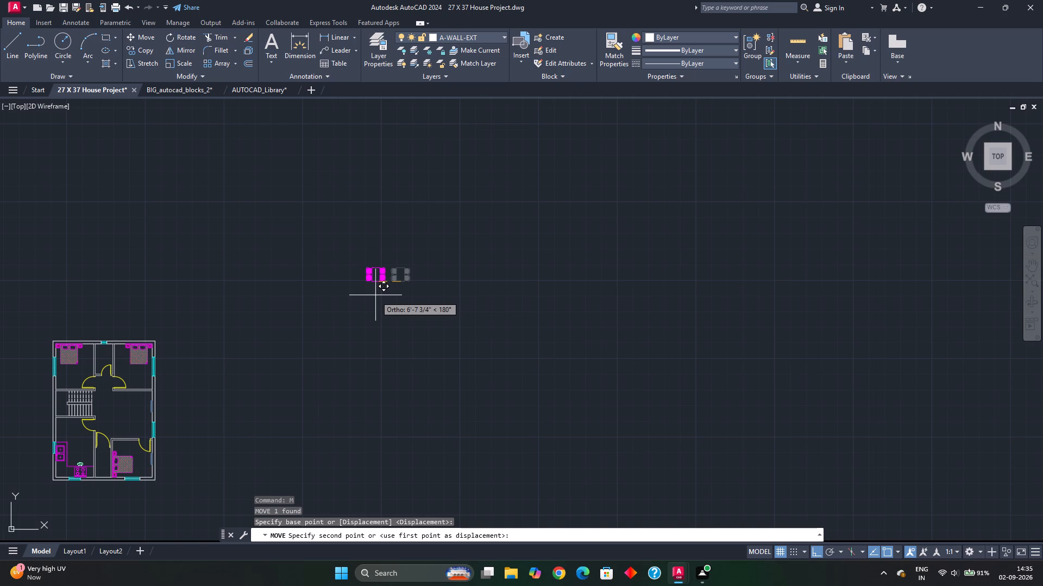
{"action": "key", "text": "F8"}
{"action": "middle_click_drag", "start_coordinate": [302, 371], "coordinate": [691, 252]}
{"action": "middle_click_drag", "start_coordinate": [552, 332], "coordinate": [699, 253]}
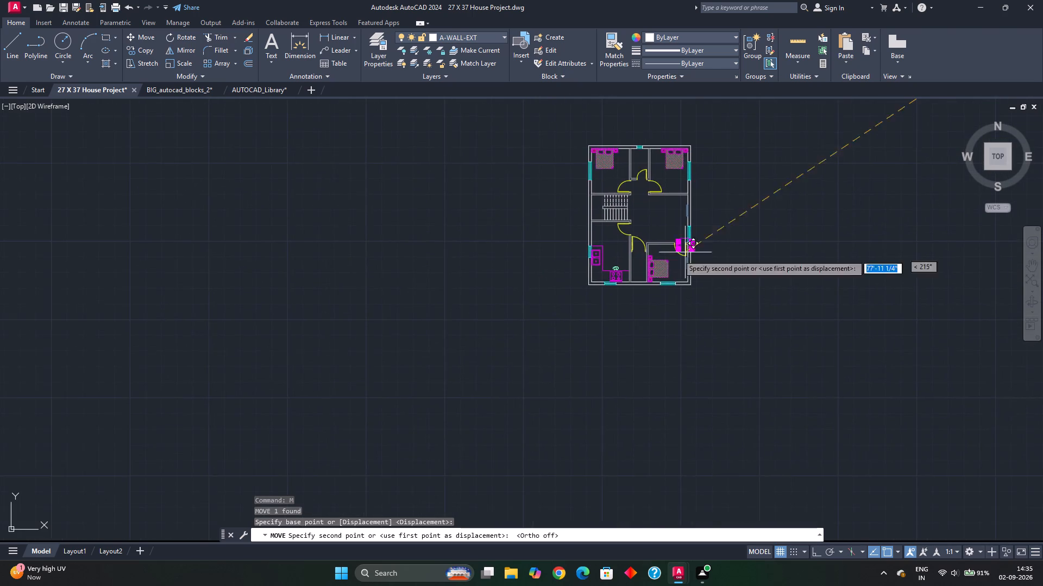
{"action": "scroll", "coordinate": [606, 250], "scroll_direction": "up", "scroll_amount": 3}
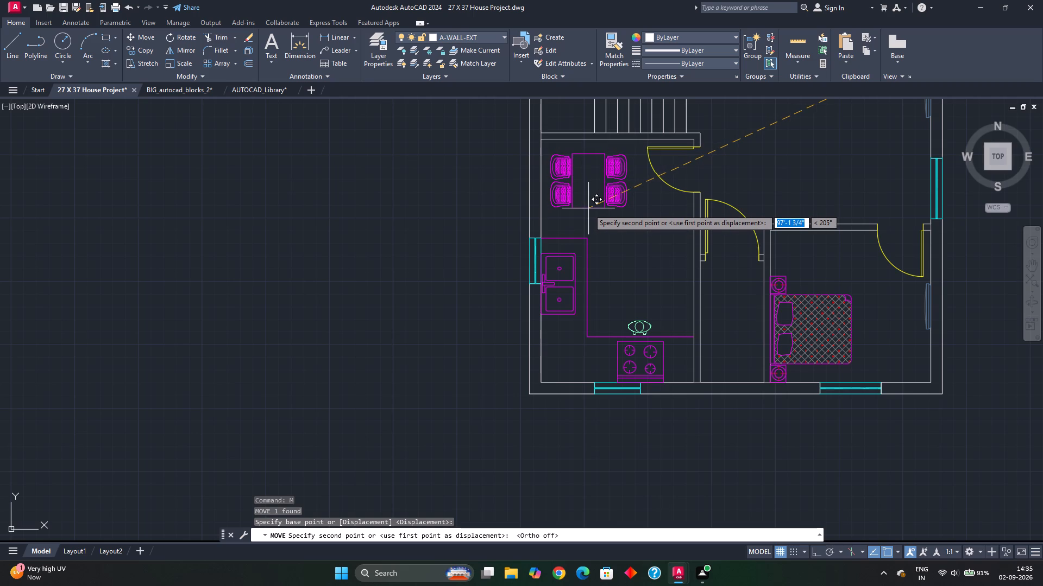
{"action": "left_click", "coordinate": [588, 209]}
Review the open living area, switch to the AUTOCAD_Library drawing, and examine its table, chair and sofa blocks for a suitable seating group.
{"action": "scroll", "coordinate": [710, 245], "scroll_direction": "down", "scroll_amount": 1}
{"action": "middle_click_drag", "start_coordinate": [706, 247], "coordinate": [659, 257]}
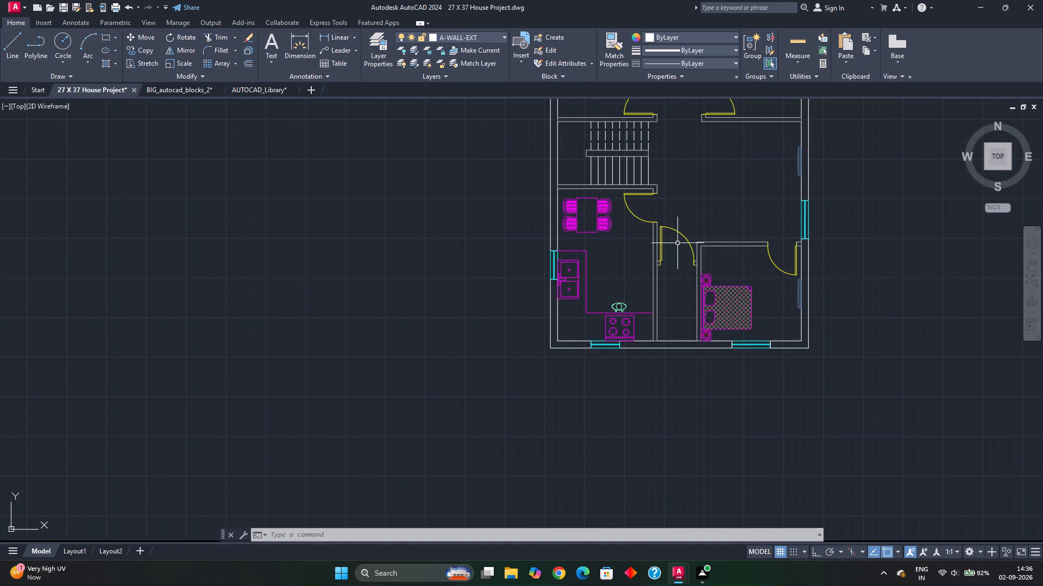
{"action": "middle_click_drag", "start_coordinate": [689, 219], "coordinate": [617, 309]}
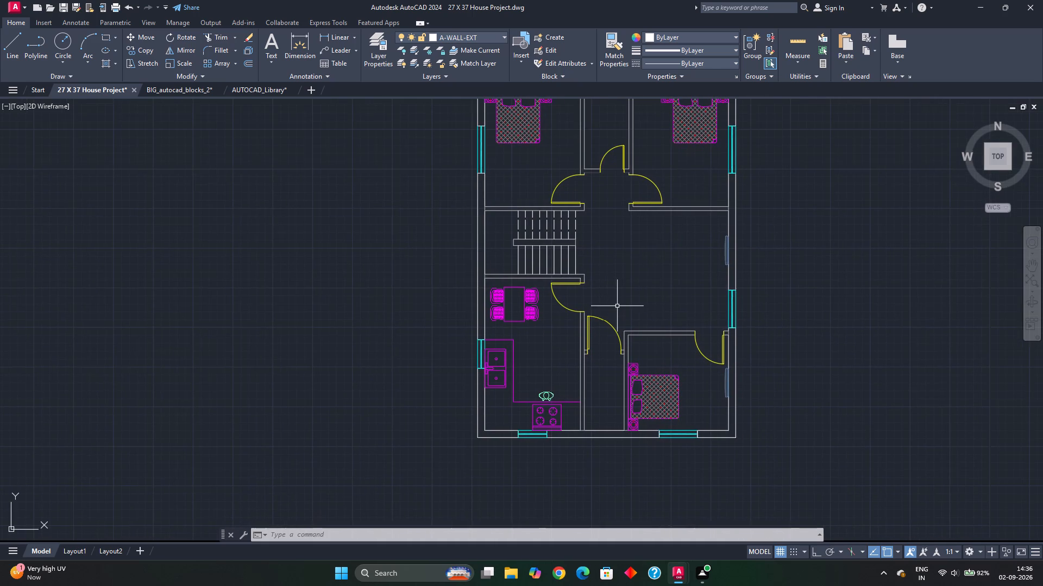
{"action": "middle_click_drag", "start_coordinate": [617, 305], "coordinate": [598, 309]}
{"action": "middle_click", "coordinate": [638, 295]}
{"action": "middle_click", "coordinate": [629, 290]}
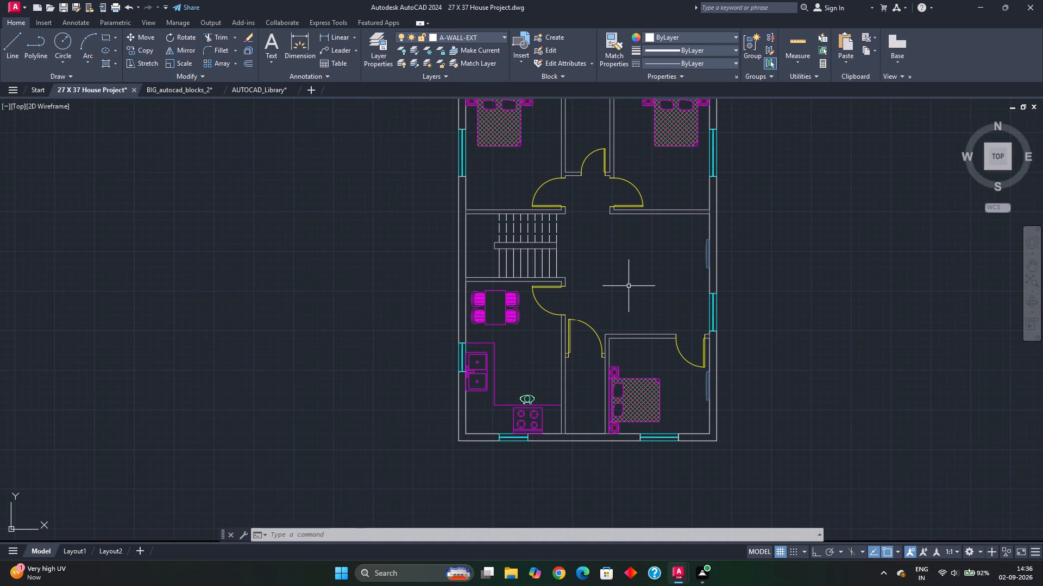
{"action": "left_click", "coordinate": [252, 91]}
{"action": "scroll", "coordinate": [397, 285], "scroll_direction": "down", "scroll_amount": 2}
{"action": "middle_click_drag", "start_coordinate": [344, 367], "coordinate": [352, 364]}
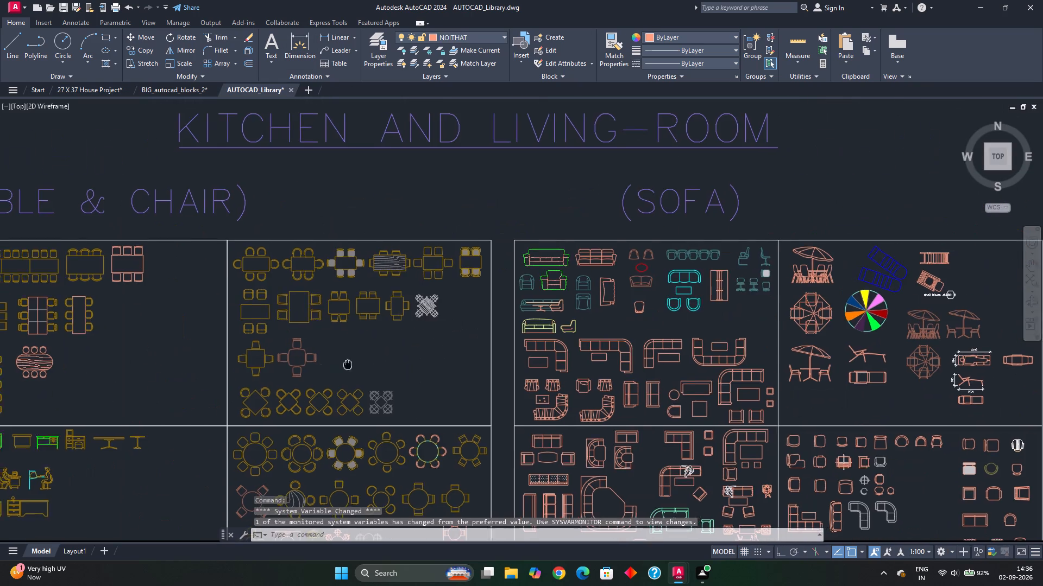
{"action": "middle_click_drag", "start_coordinate": [352, 364], "coordinate": [461, 294]}
{"action": "middle_click_drag", "start_coordinate": [399, 331], "coordinate": [471, 260]}
{"action": "middle_click_drag", "start_coordinate": [305, 353], "coordinate": [467, 360]}
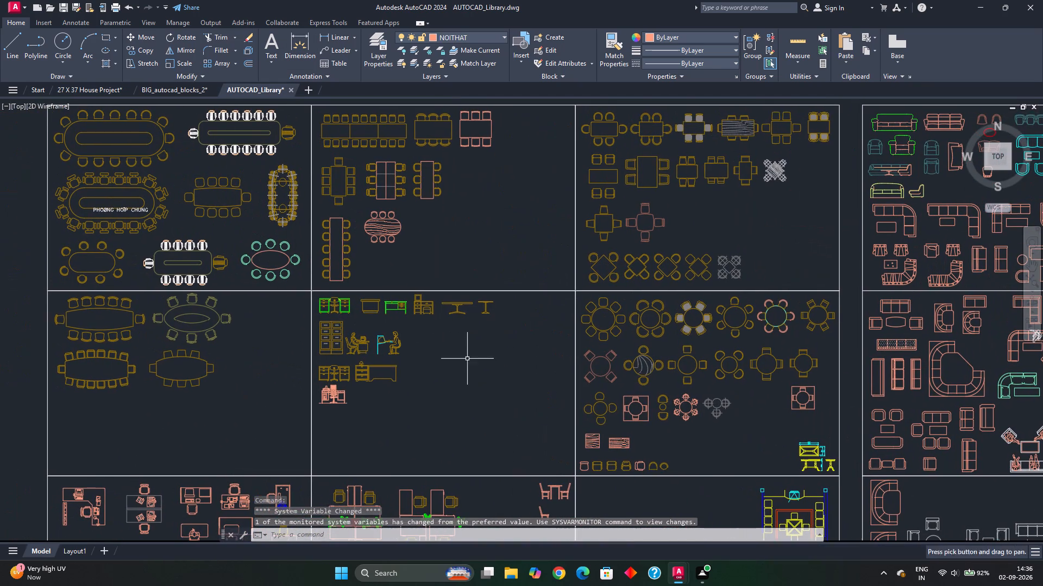
{"action": "middle_click_drag", "start_coordinate": [301, 361], "coordinate": [348, 341]}
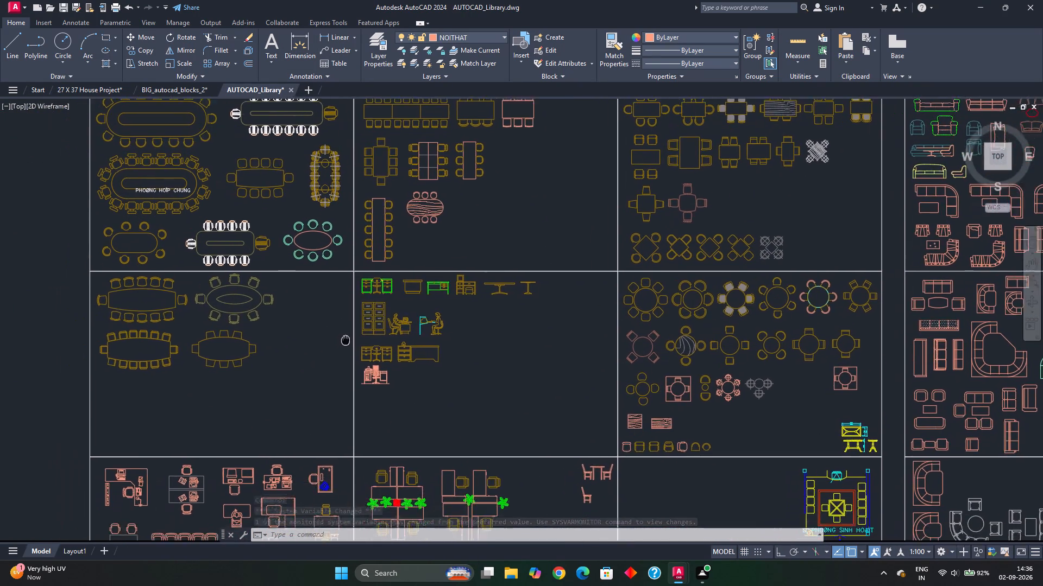
{"action": "middle_click_drag", "start_coordinate": [348, 341], "coordinate": [461, 362]}
{"action": "scroll", "coordinate": [461, 362], "scroll_direction": "down", "scroll_amount": 1}
{"action": "middle_click_drag", "start_coordinate": [635, 377], "coordinate": [412, 314]}
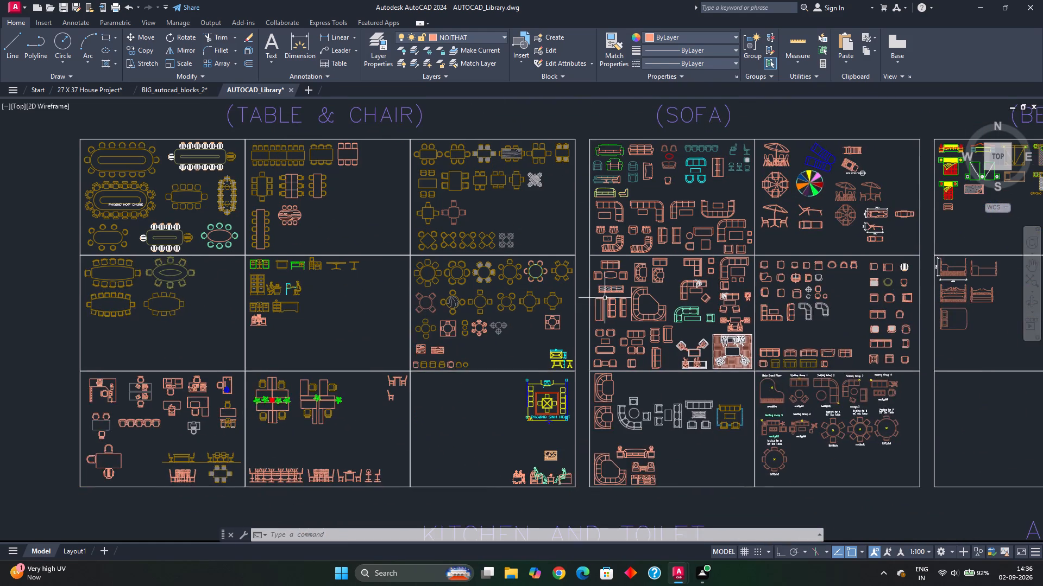
{"action": "middle_click_drag", "start_coordinate": [604, 298], "coordinate": [530, 329]}
{"action": "scroll", "coordinate": [598, 240], "scroll_direction": "up", "scroll_amount": 2}
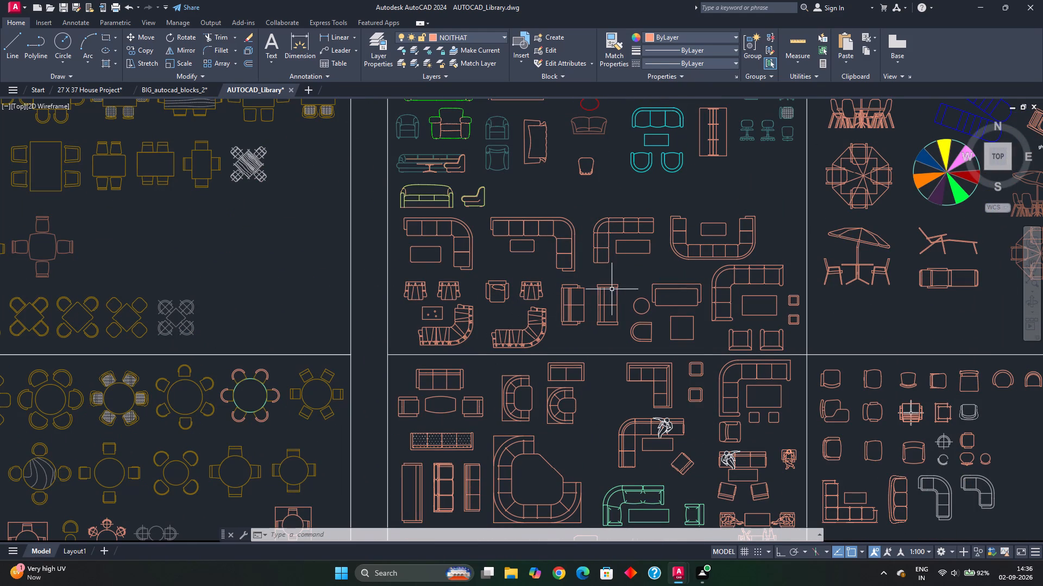
{"action": "middle_click_drag", "start_coordinate": [607, 398], "coordinate": [598, 322]}
{"action": "scroll", "coordinate": [613, 377], "scroll_direction": "down", "scroll_amount": 1}
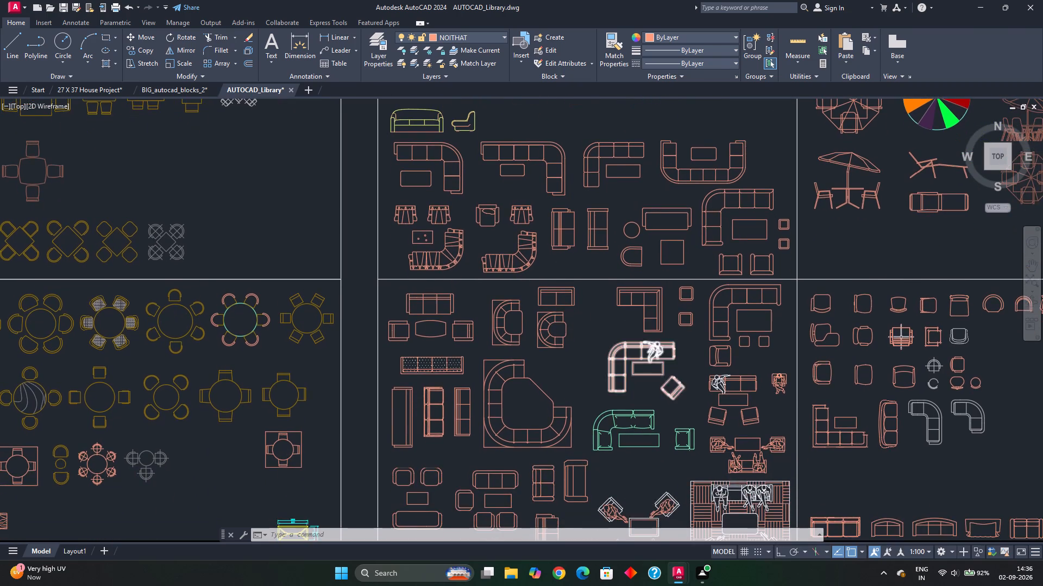
{"action": "middle_click_drag", "start_coordinate": [613, 377], "coordinate": [591, 253]}
{"action": "middle_click_drag", "start_coordinate": [599, 368], "coordinate": [598, 282]}
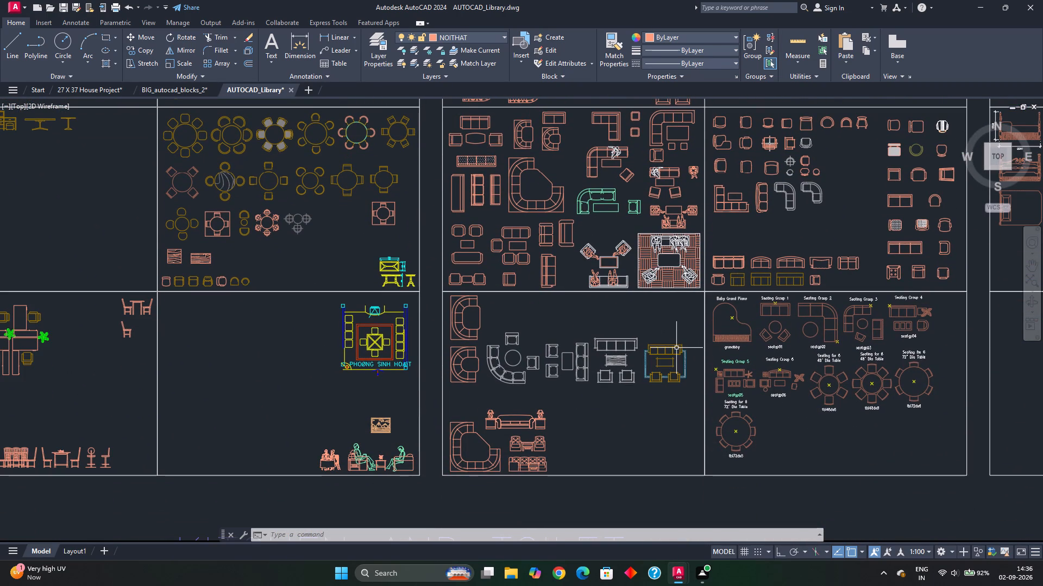
{"action": "scroll", "coordinate": [760, 377], "scroll_direction": "up", "scroll_amount": 2}
{"action": "middle_click", "coordinate": [784, 437]}
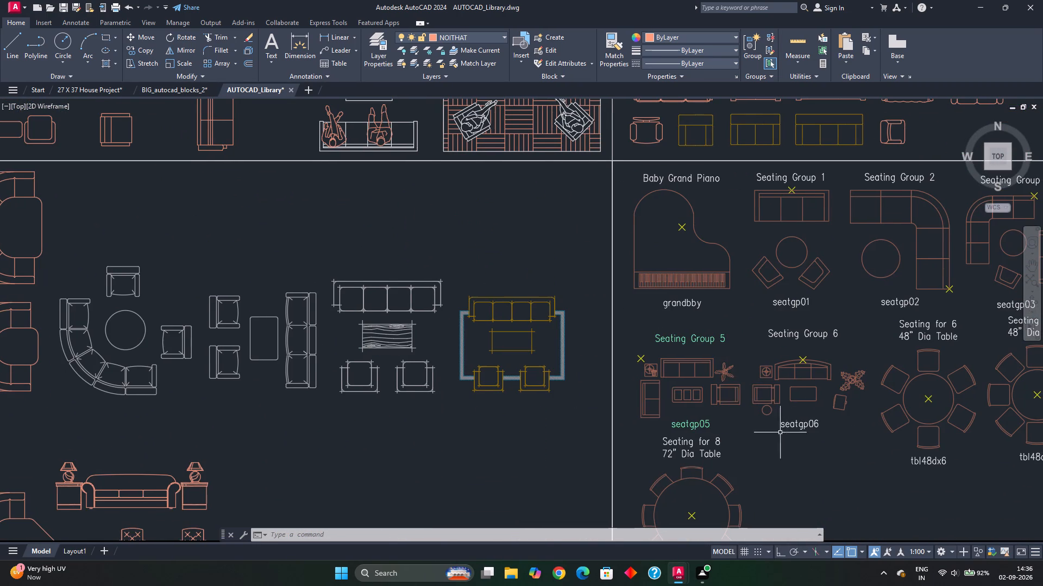
{"action": "scroll", "coordinate": [698, 402], "scroll_direction": "up", "scroll_amount": 2}
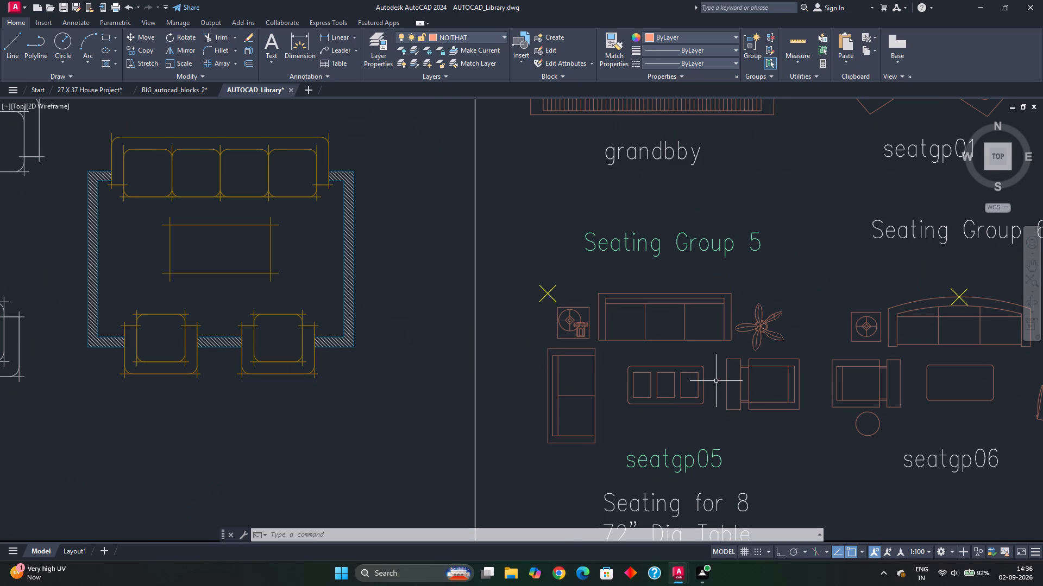
{"action": "scroll", "coordinate": [715, 381], "scroll_direction": "down", "scroll_amount": 2}
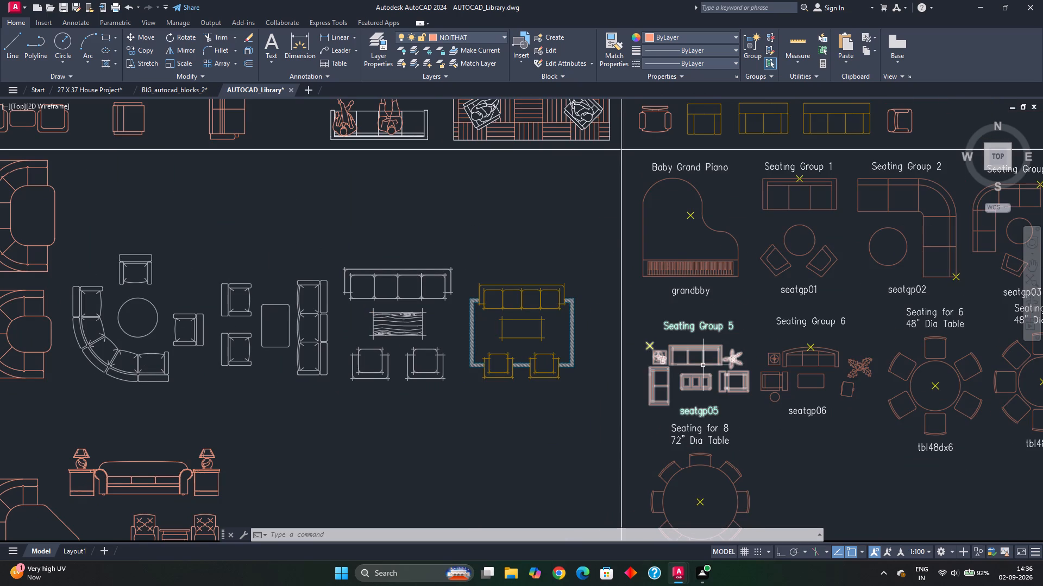
{"action": "scroll", "coordinate": [684, 314], "scroll_direction": "down", "scroll_amount": 1}
{"action": "middle_click_drag", "start_coordinate": [638, 282], "coordinate": [656, 397]}
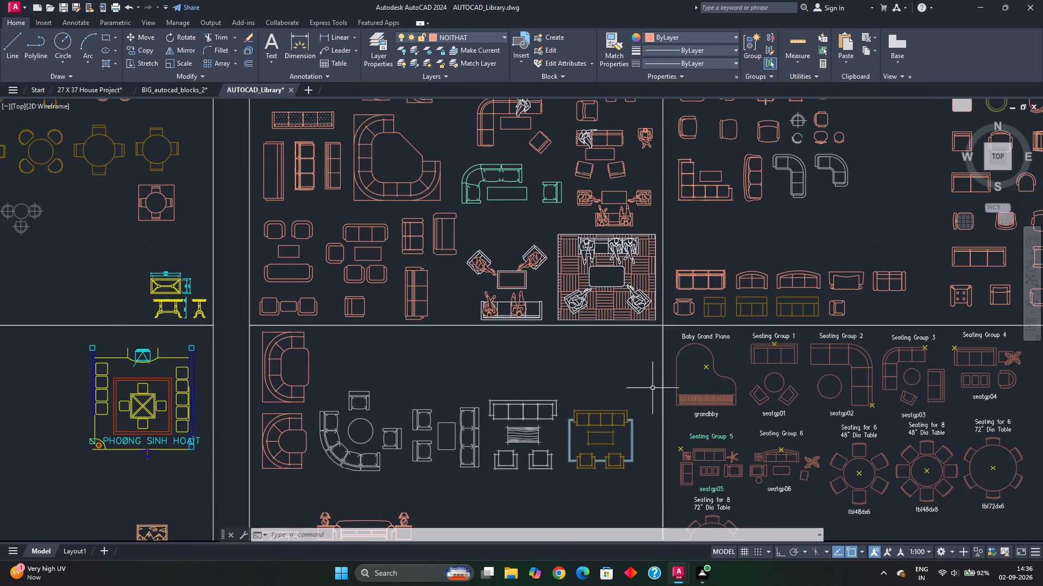
{"action": "scroll", "coordinate": [606, 282], "scroll_direction": "up", "scroll_amount": 1}
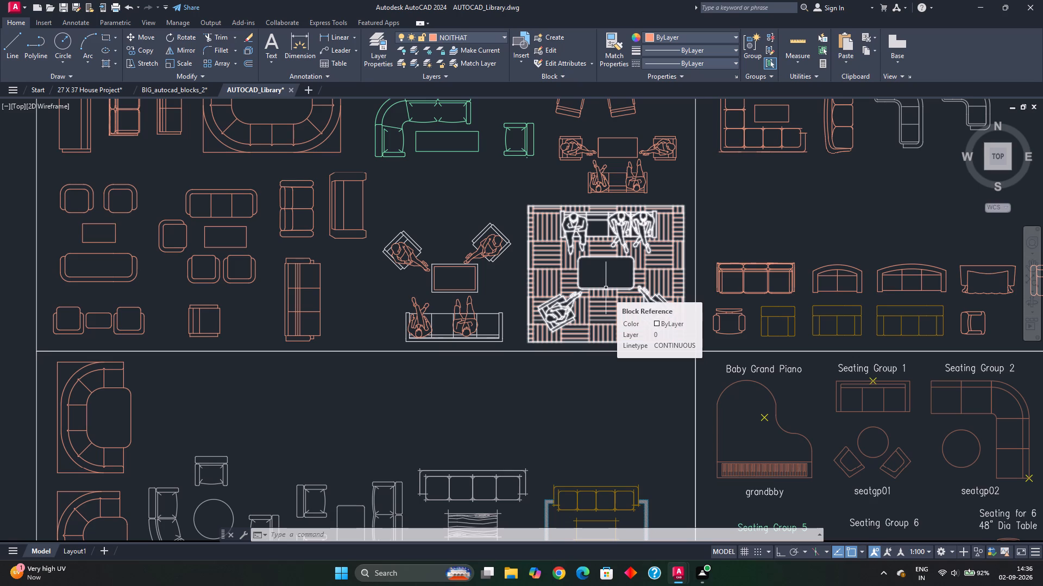
{"action": "middle_click_drag", "start_coordinate": [613, 277], "coordinate": [612, 301]}
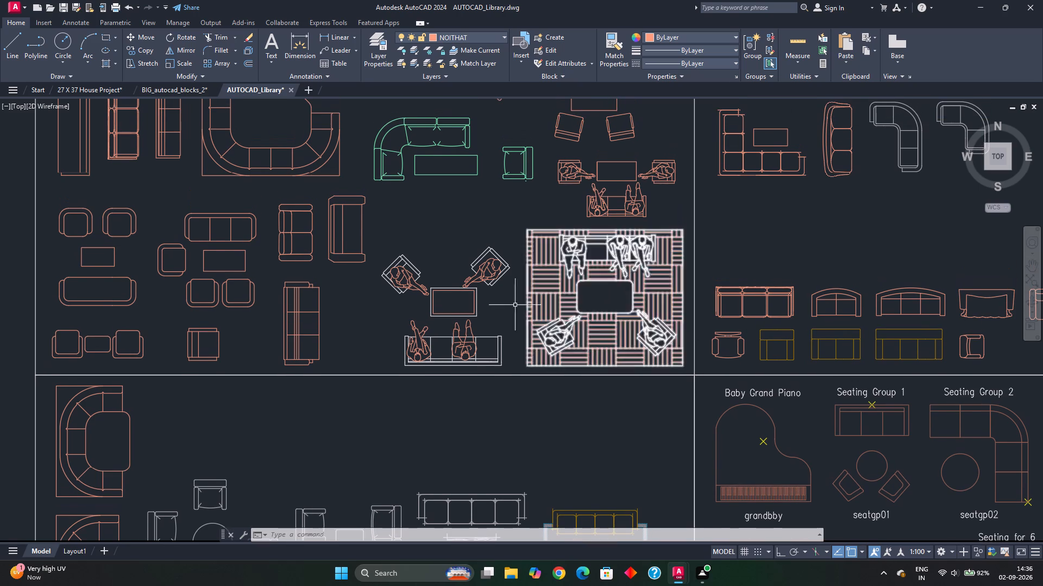
{"action": "middle_click_drag", "start_coordinate": [532, 295], "coordinate": [520, 361]}
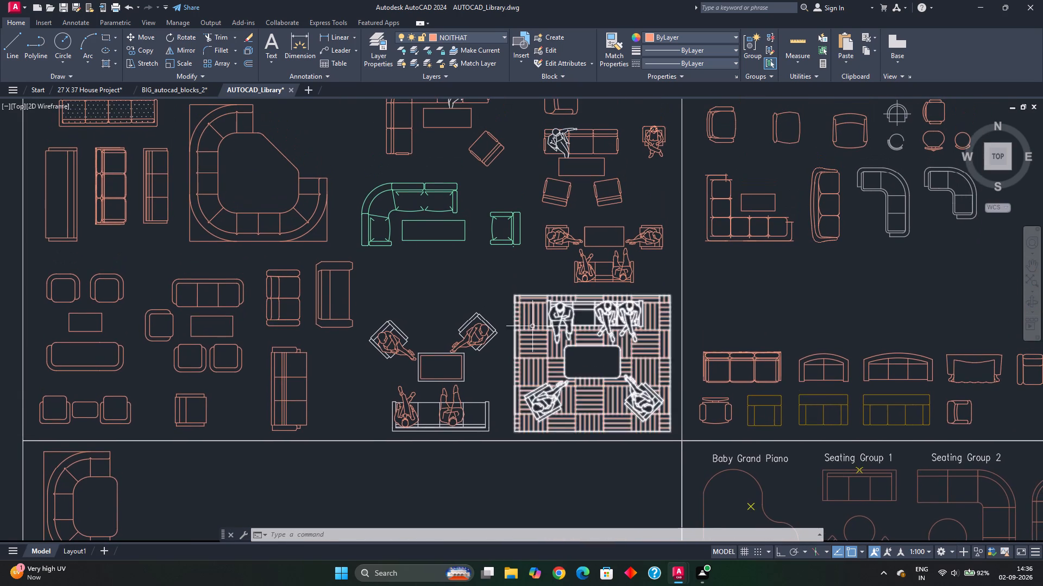
{"action": "middle_click_drag", "start_coordinate": [548, 296], "coordinate": [546, 371]}
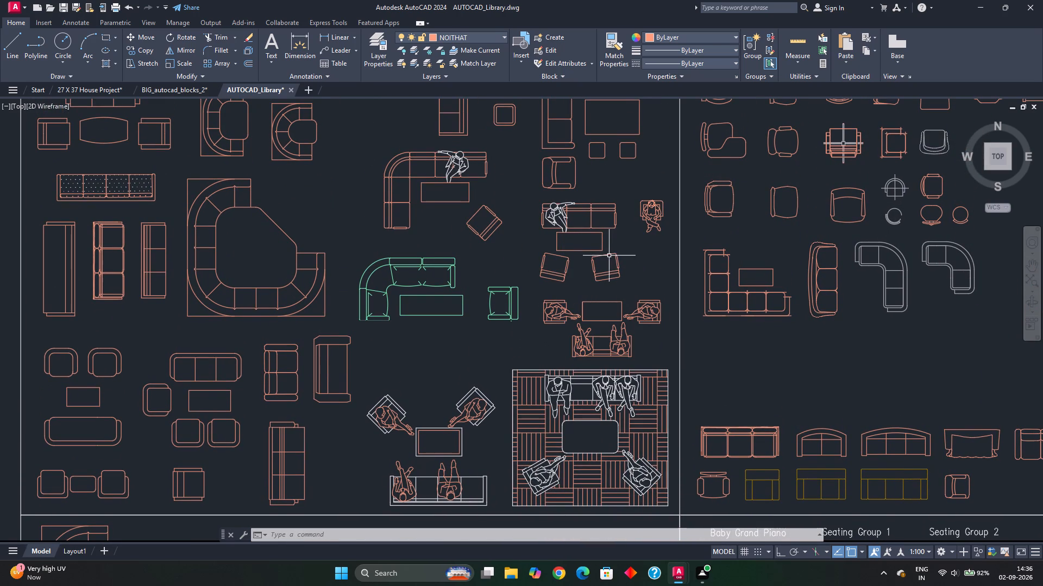
Copy the library seating group with the three-seat sofa and seated figure, coffee table and two angled armchairs to the clipboard.
{"action": "left_click", "coordinate": [527, 194]}
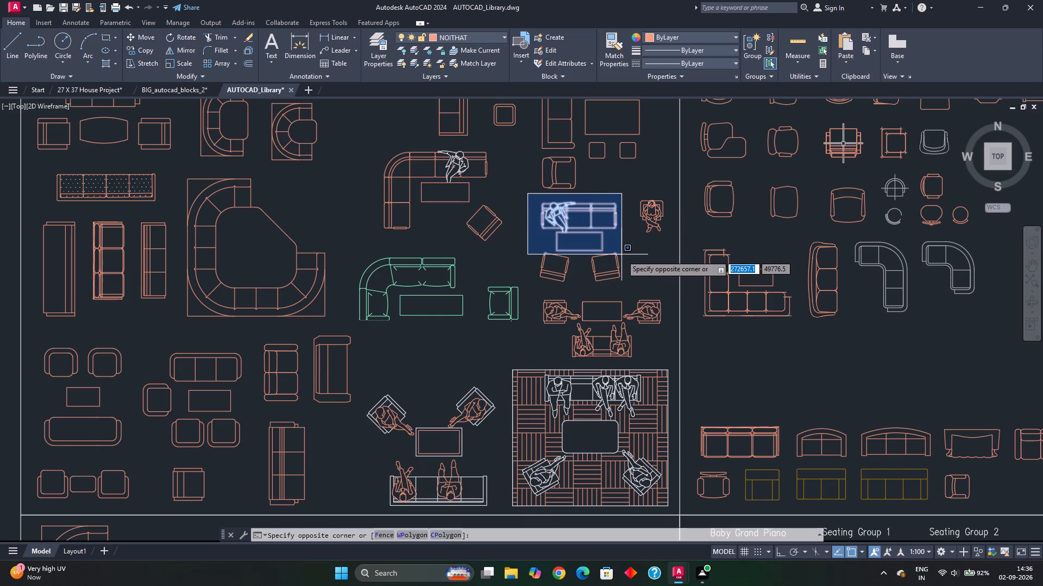
{"action": "left_click", "coordinate": [633, 297]}
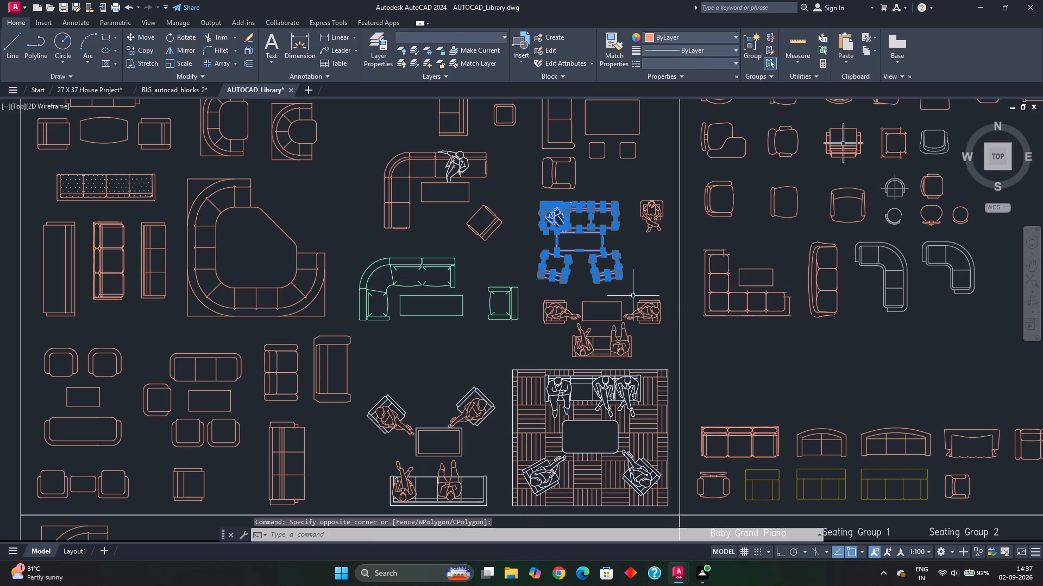
{"action": "key", "text": "ctrl+c"}
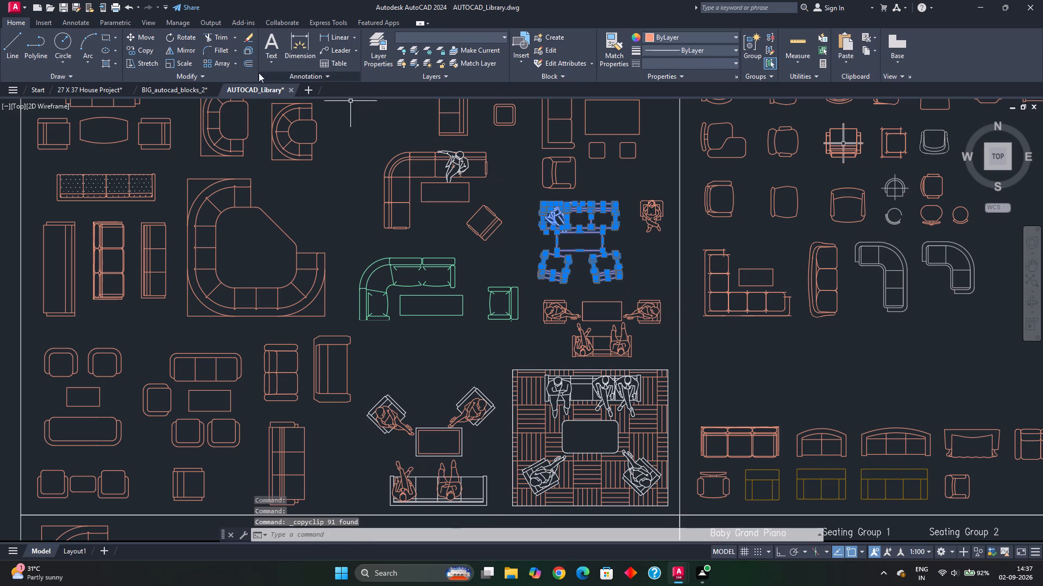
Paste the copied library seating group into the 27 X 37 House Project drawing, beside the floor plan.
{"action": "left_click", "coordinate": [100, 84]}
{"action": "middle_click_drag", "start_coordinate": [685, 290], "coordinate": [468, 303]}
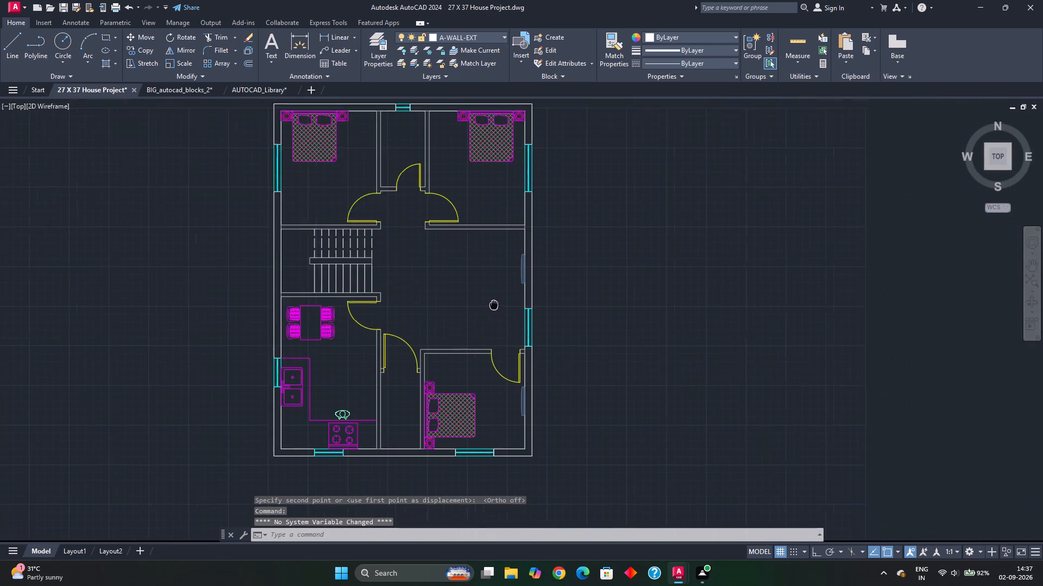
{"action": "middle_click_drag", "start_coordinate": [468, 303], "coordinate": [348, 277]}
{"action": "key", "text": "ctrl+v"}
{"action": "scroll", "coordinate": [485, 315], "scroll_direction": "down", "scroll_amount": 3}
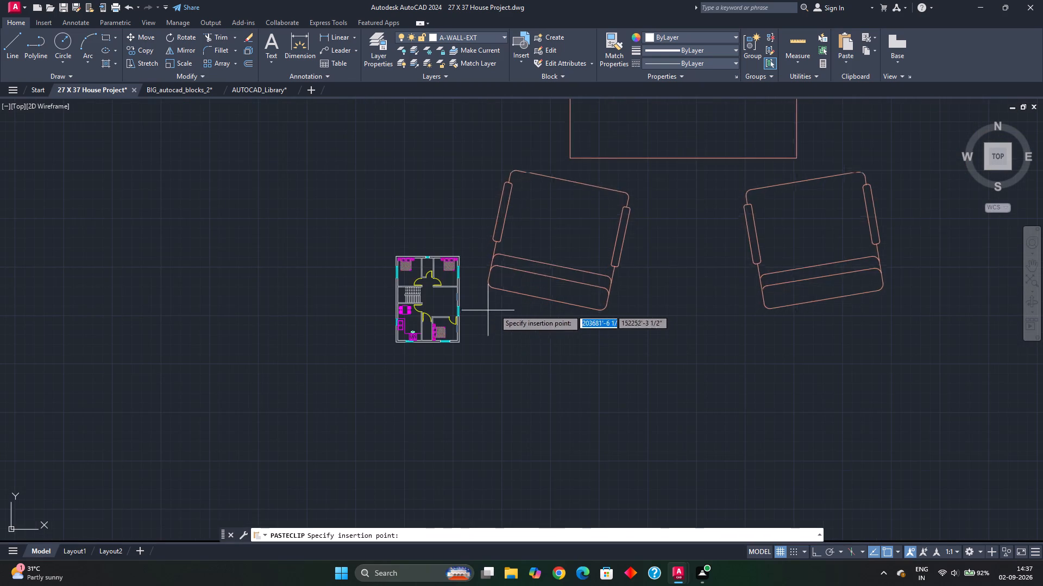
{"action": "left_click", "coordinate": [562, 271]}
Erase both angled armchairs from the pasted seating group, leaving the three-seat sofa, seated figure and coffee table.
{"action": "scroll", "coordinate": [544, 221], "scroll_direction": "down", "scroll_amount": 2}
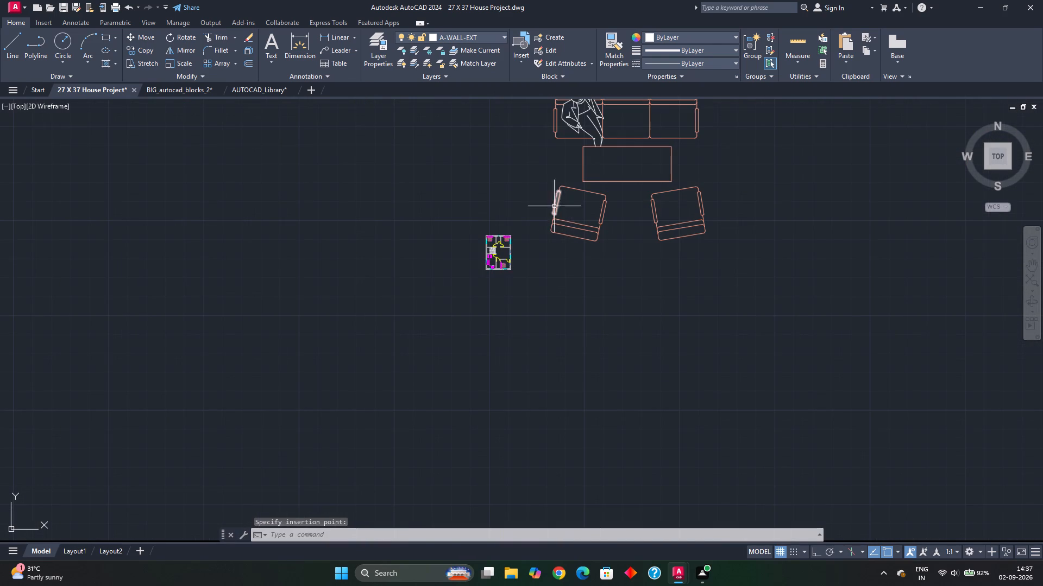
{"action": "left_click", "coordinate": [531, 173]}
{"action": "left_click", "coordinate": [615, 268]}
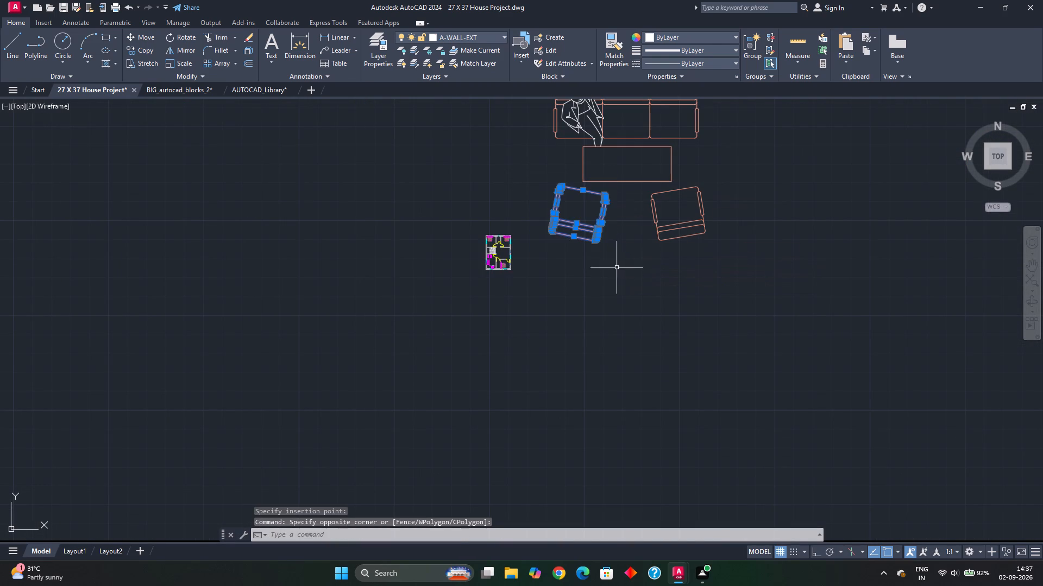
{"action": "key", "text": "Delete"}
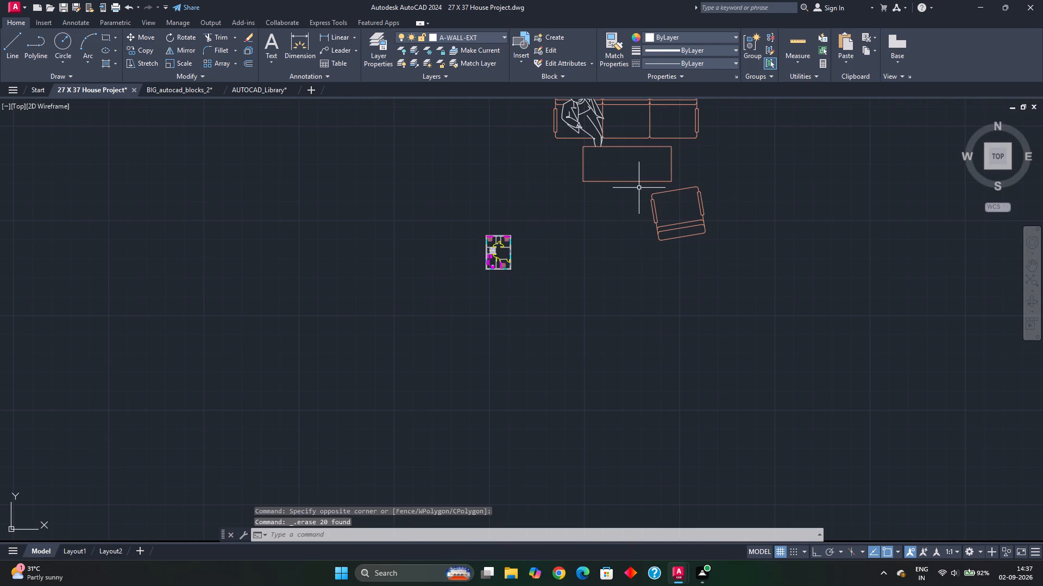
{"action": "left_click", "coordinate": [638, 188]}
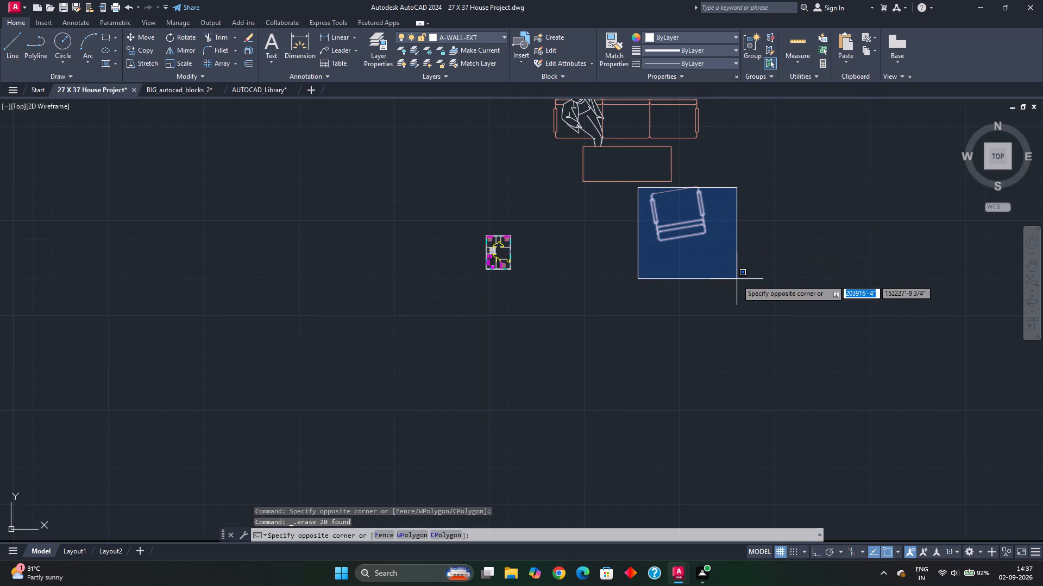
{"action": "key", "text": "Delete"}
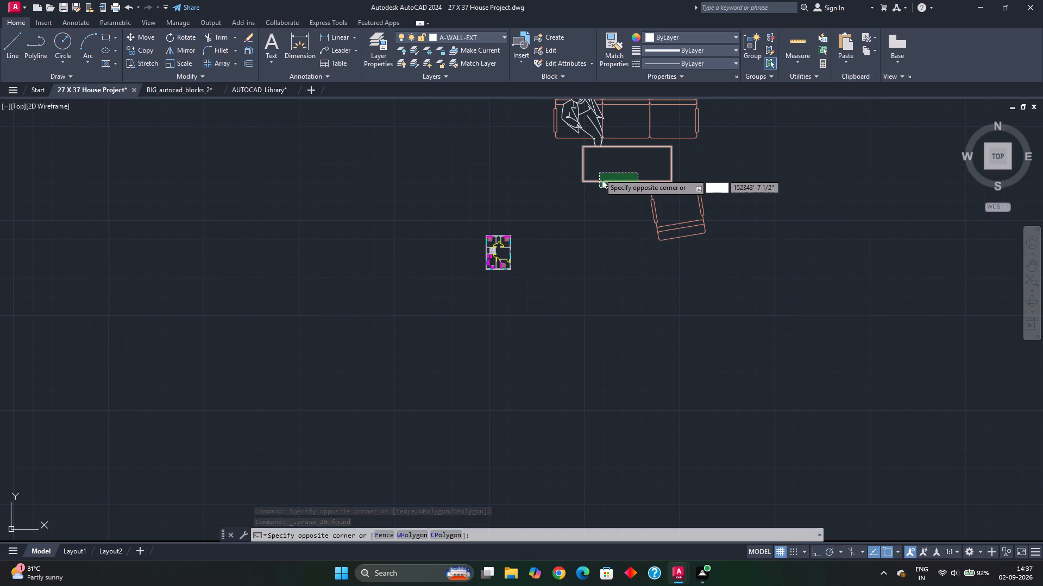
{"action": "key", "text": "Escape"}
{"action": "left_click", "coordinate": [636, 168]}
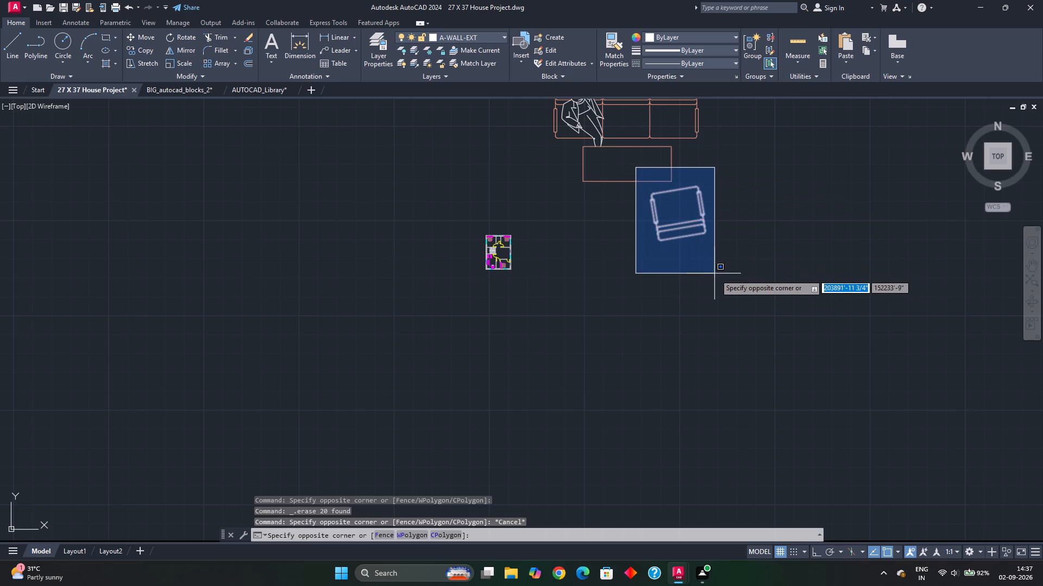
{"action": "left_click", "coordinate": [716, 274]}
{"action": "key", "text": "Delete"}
Switch to the AUTOCAD_Library drawing and examine its sofa blocks again for an alternative seating group.
{"action": "scroll", "coordinate": [691, 289], "scroll_direction": "down", "scroll_amount": 1}
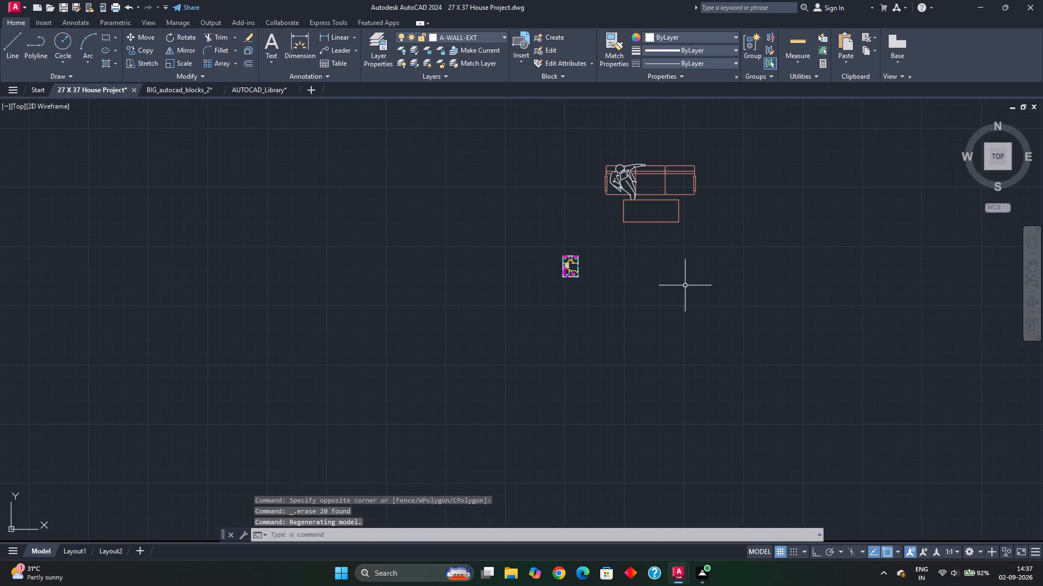
{"action": "middle_click", "coordinate": [683, 287]}
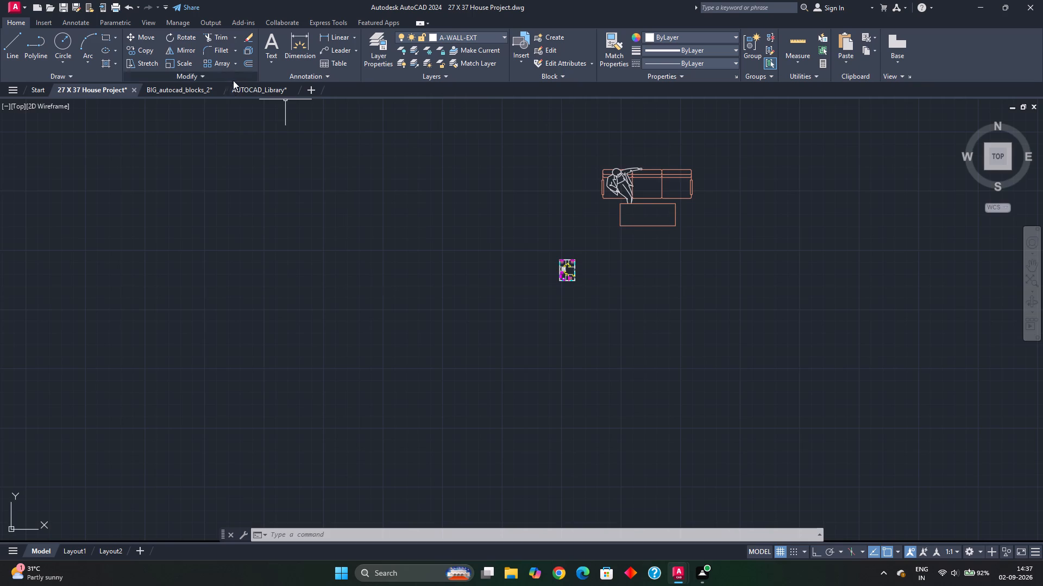
{"action": "left_click", "coordinate": [248, 88]}
{"action": "middle_click_drag", "start_coordinate": [592, 234], "coordinate": [596, 253]}
{"action": "scroll", "coordinate": [630, 281], "scroll_direction": "up", "scroll_amount": 1}
{"action": "middle_click_drag", "start_coordinate": [630, 282], "coordinate": [609, 326]}
{"action": "scroll", "coordinate": [619, 317], "scroll_direction": "down", "scroll_amount": 1}
{"action": "middle_click_drag", "start_coordinate": [619, 319], "coordinate": [618, 321]}
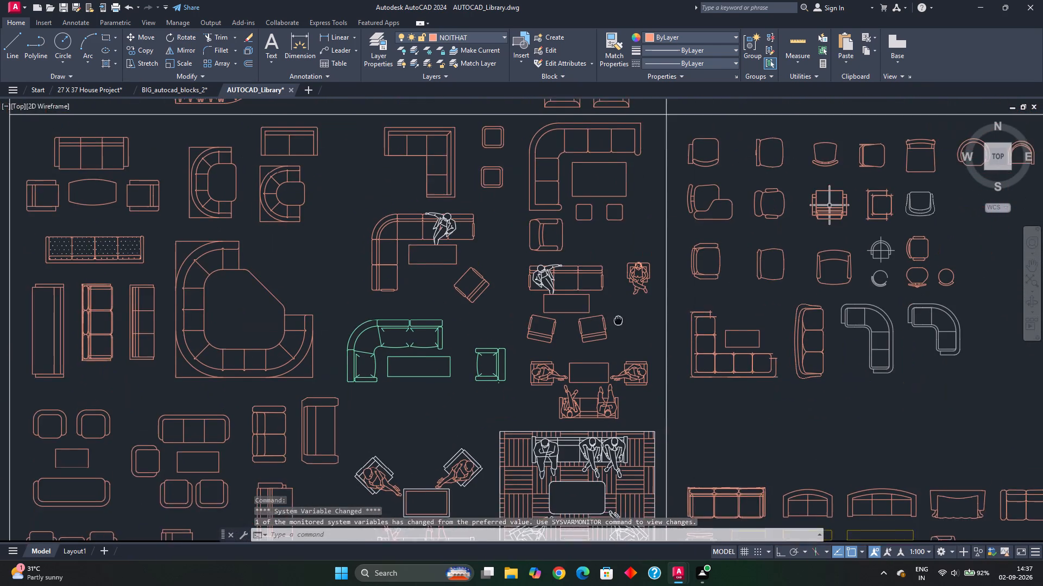
{"action": "middle_click_drag", "start_coordinate": [618, 321], "coordinate": [581, 327]}
{"action": "scroll", "coordinate": [630, 338], "scroll_direction": "down", "scroll_amount": 3}
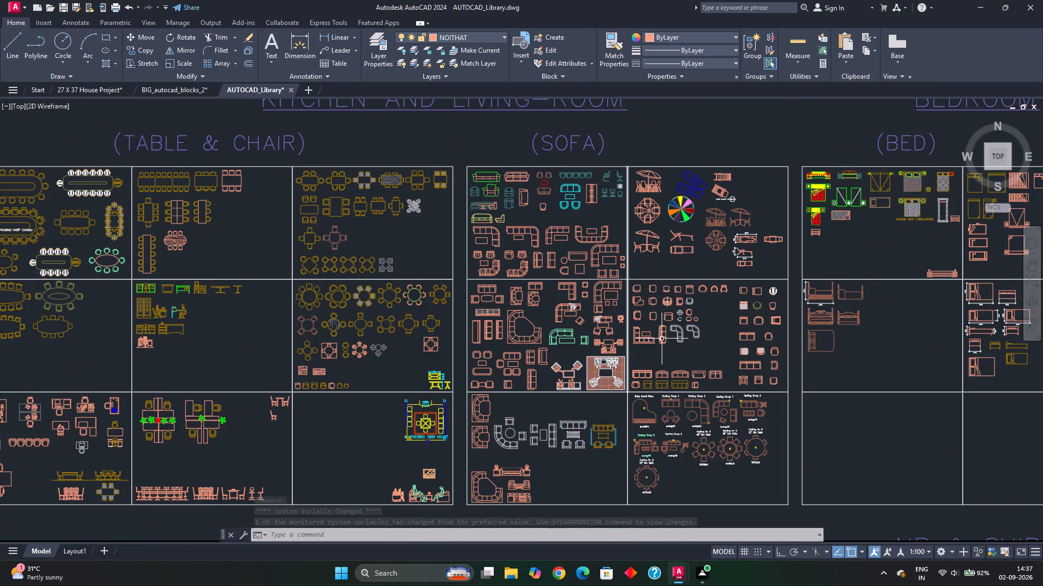
{"action": "middle_click_drag", "start_coordinate": [678, 371], "coordinate": [631, 333]}
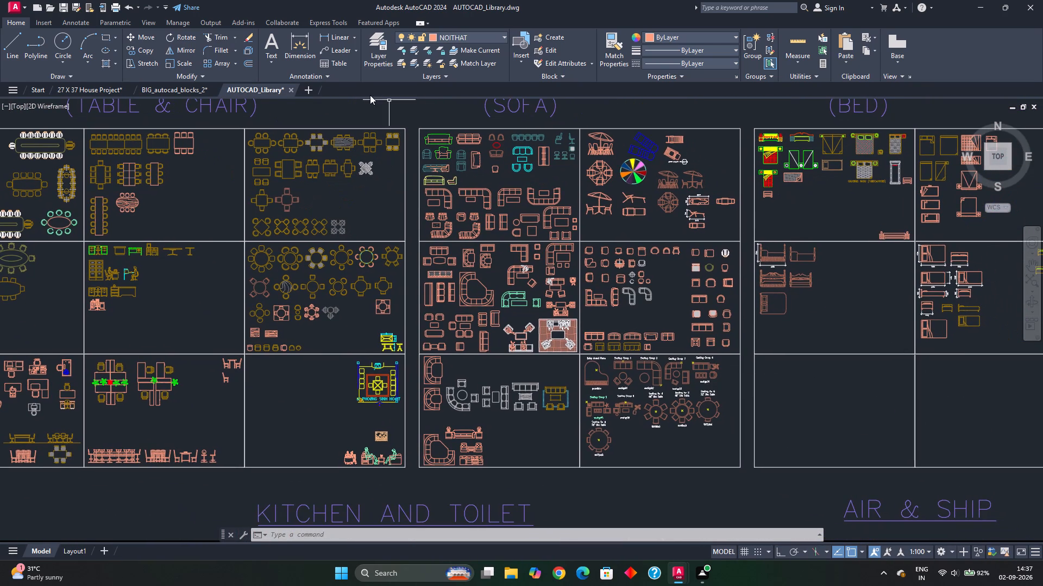
Switch to the BIG_autocad_blocks_2 drawing and examine its Sofa section for a suitable living-room set.
{"action": "left_click", "coordinate": [150, 90]}
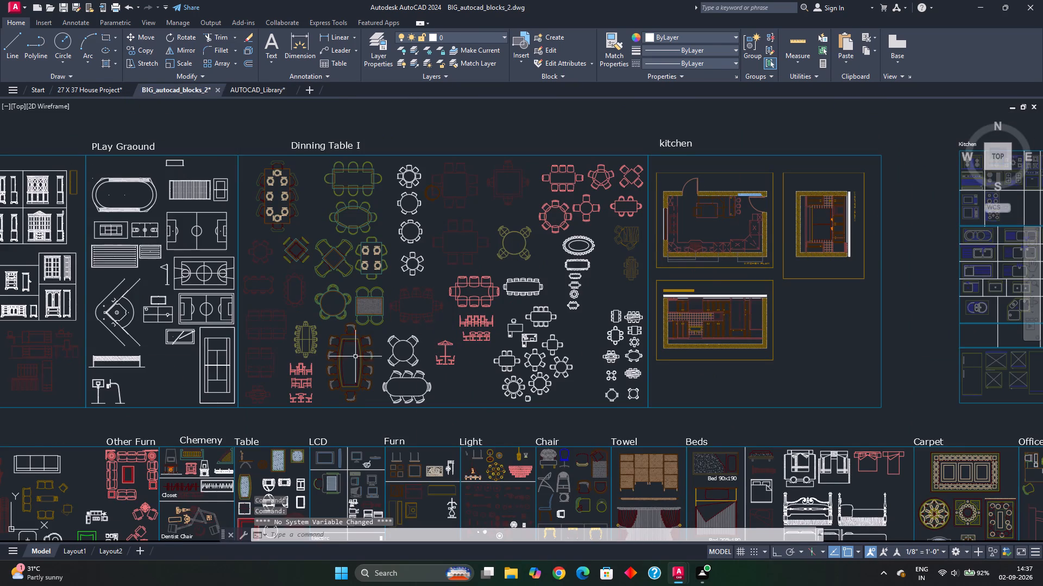
{"action": "scroll", "coordinate": [332, 359], "scroll_direction": "down", "scroll_amount": 1}
{"action": "middle_click_drag", "start_coordinate": [192, 356], "coordinate": [382, 345]}
{"action": "scroll", "coordinate": [248, 319], "scroll_direction": "up", "scroll_amount": 3}
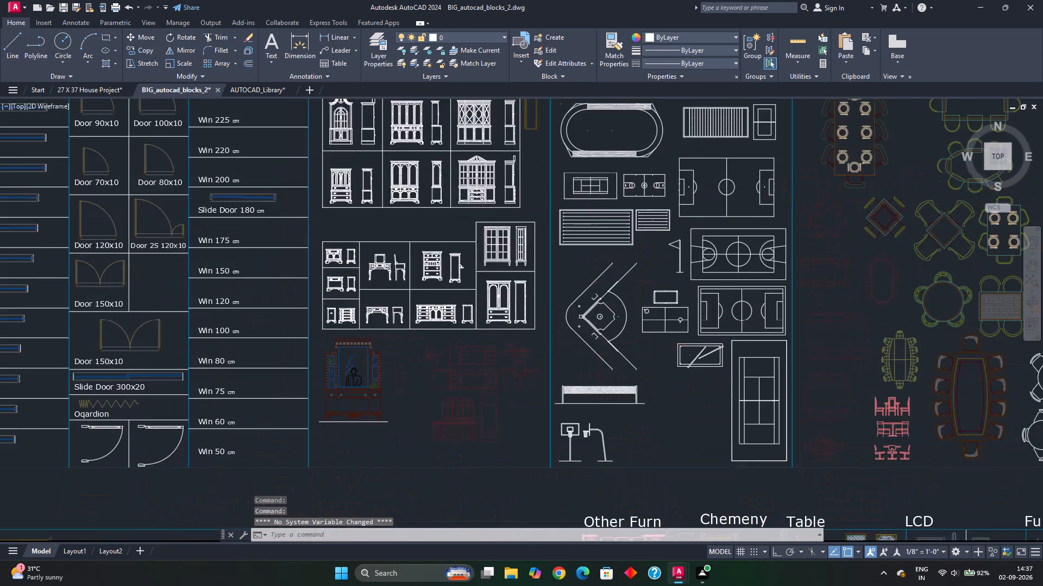
{"action": "scroll", "coordinate": [323, 379], "scroll_direction": "down", "scroll_amount": 1}
{"action": "middle_click_drag", "start_coordinate": [323, 379], "coordinate": [357, 223]}
{"action": "scroll", "coordinate": [356, 351], "scroll_direction": "down", "scroll_amount": 1}
{"action": "middle_click_drag", "start_coordinate": [356, 352], "coordinate": [357, 213]}
{"action": "middle_click_drag", "start_coordinate": [320, 334], "coordinate": [323, 315]}
{"action": "scroll", "coordinate": [319, 334], "scroll_direction": "up", "scroll_amount": 1}
{"action": "middle_click_drag", "start_coordinate": [321, 376], "coordinate": [334, 334]}
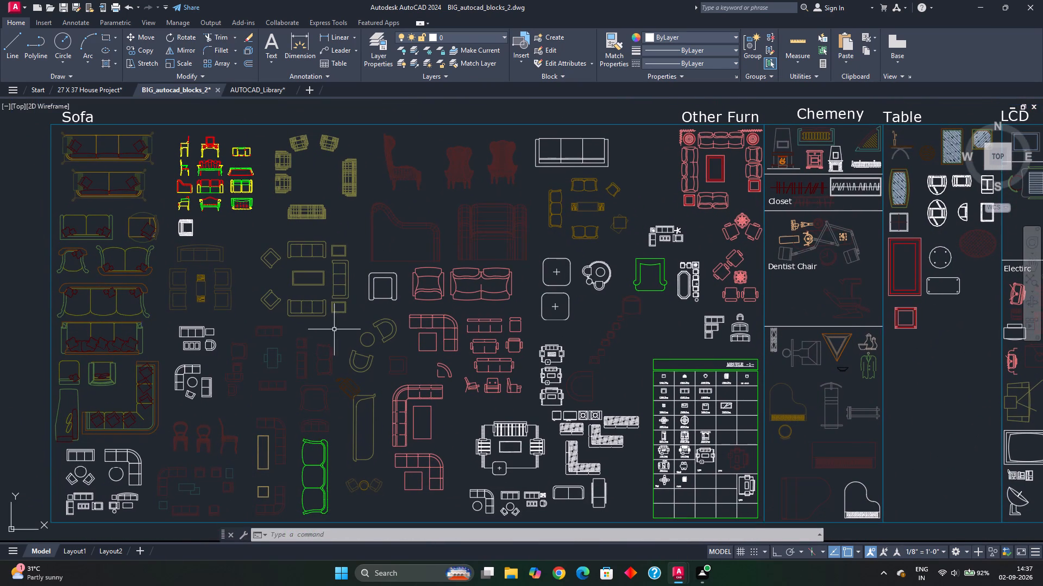
{"action": "middle_click_drag", "start_coordinate": [223, 304], "coordinate": [319, 270]}
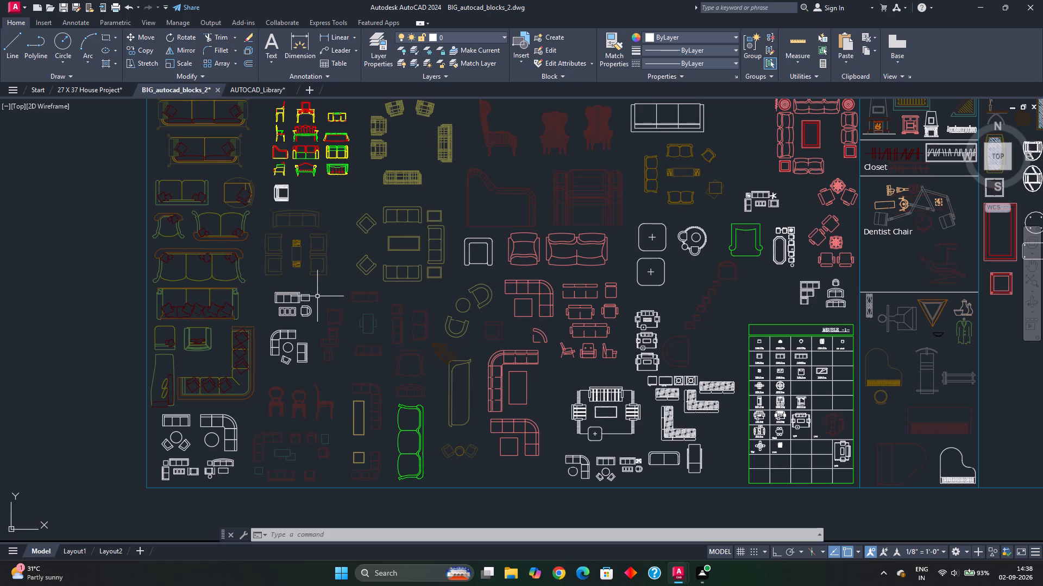
Copy the sofa set with the curved-back three-seat sofa, four armchairs and center table to the clipboard.
{"action": "left_click", "coordinate": [259, 202]}
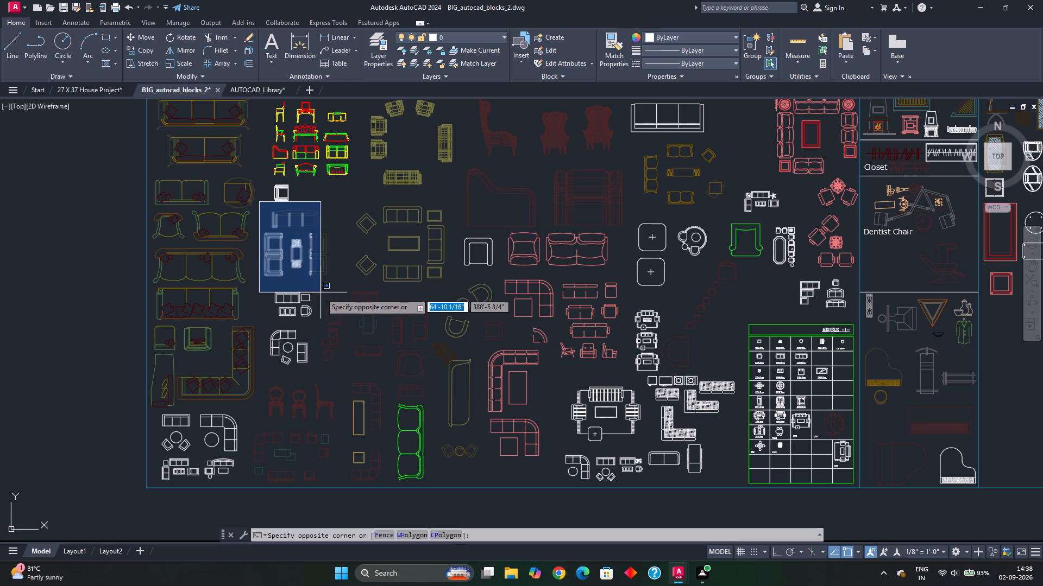
{"action": "left_click", "coordinate": [335, 291]}
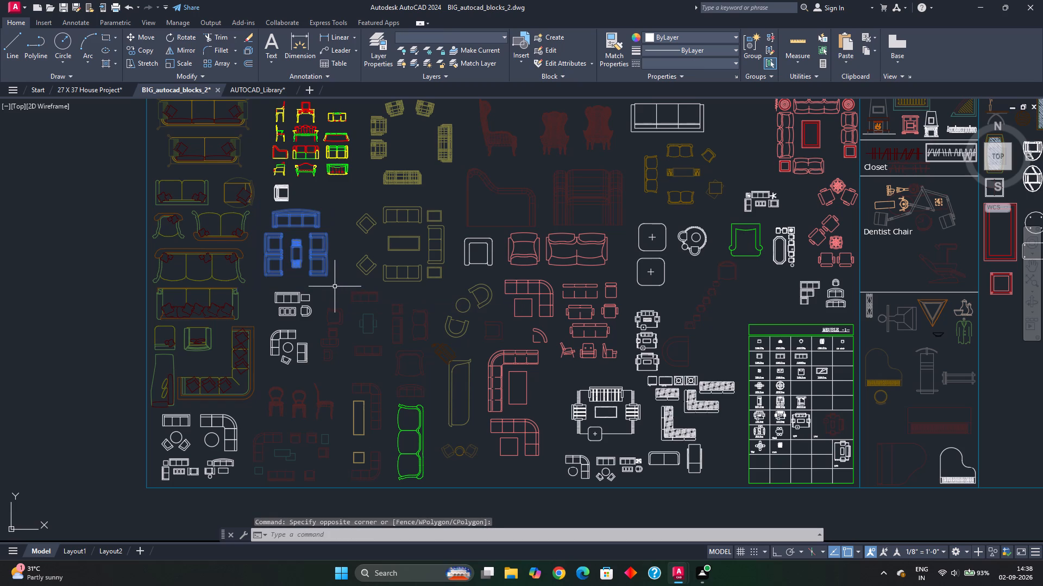
{"action": "key", "text": "ctrl+c"}
Paste the copied sofa set into the 27 X 37 House Project drawing, just outside the floor plan's east wall.
{"action": "left_click", "coordinate": [99, 90]}
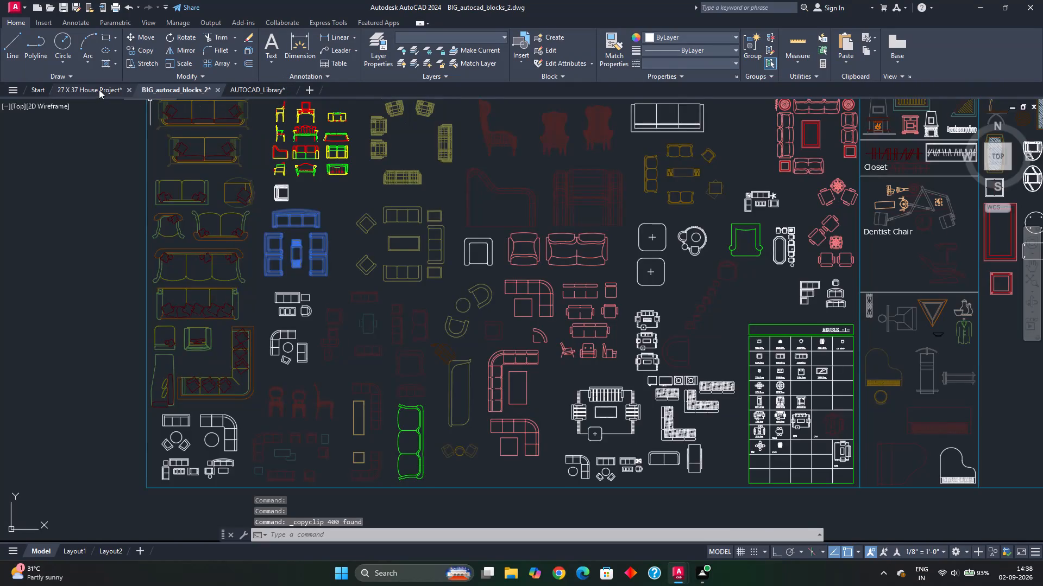
{"action": "scroll", "coordinate": [561, 307], "scroll_direction": "down", "scroll_amount": 1}
{"action": "scroll", "coordinate": [605, 294], "scroll_direction": "up", "scroll_amount": 2}
{"action": "middle_click_drag", "start_coordinate": [588, 299], "coordinate": [472, 332]}
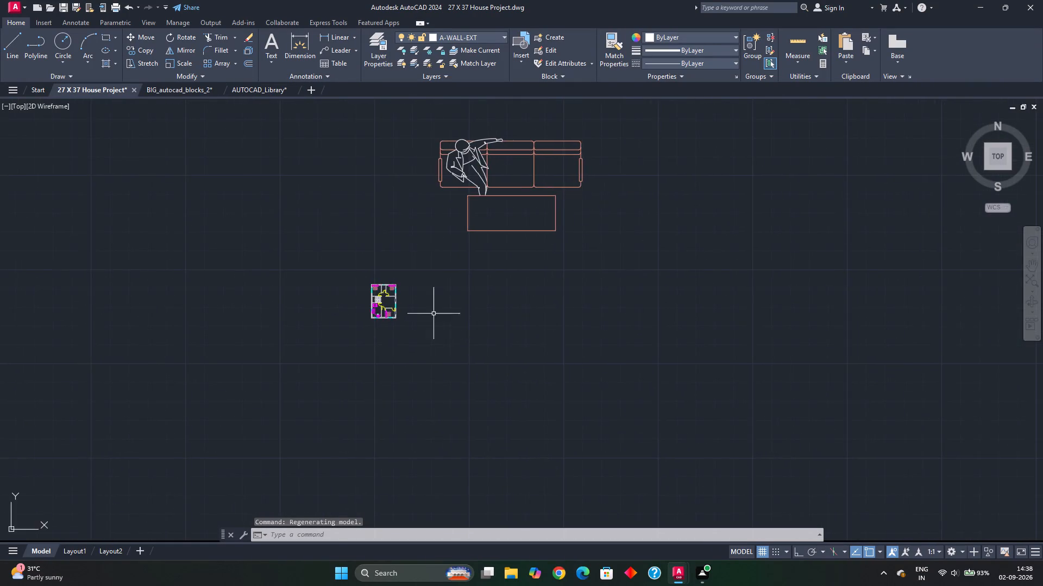
{"action": "scroll", "coordinate": [433, 314], "scroll_direction": "up", "scroll_amount": 2}
{"action": "key", "text": "ctrl+v"}
{"action": "left_click", "coordinate": [378, 281]}
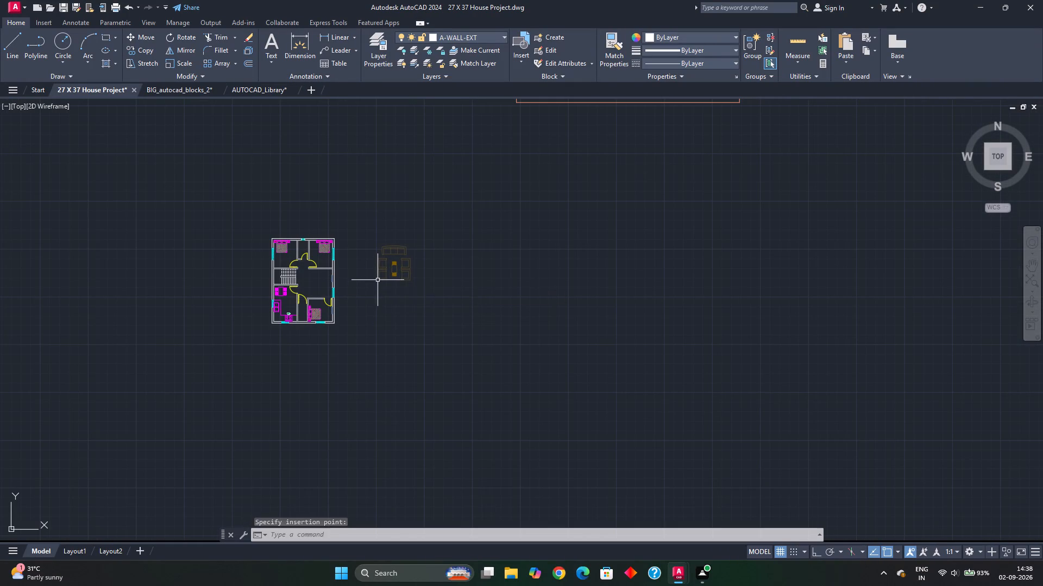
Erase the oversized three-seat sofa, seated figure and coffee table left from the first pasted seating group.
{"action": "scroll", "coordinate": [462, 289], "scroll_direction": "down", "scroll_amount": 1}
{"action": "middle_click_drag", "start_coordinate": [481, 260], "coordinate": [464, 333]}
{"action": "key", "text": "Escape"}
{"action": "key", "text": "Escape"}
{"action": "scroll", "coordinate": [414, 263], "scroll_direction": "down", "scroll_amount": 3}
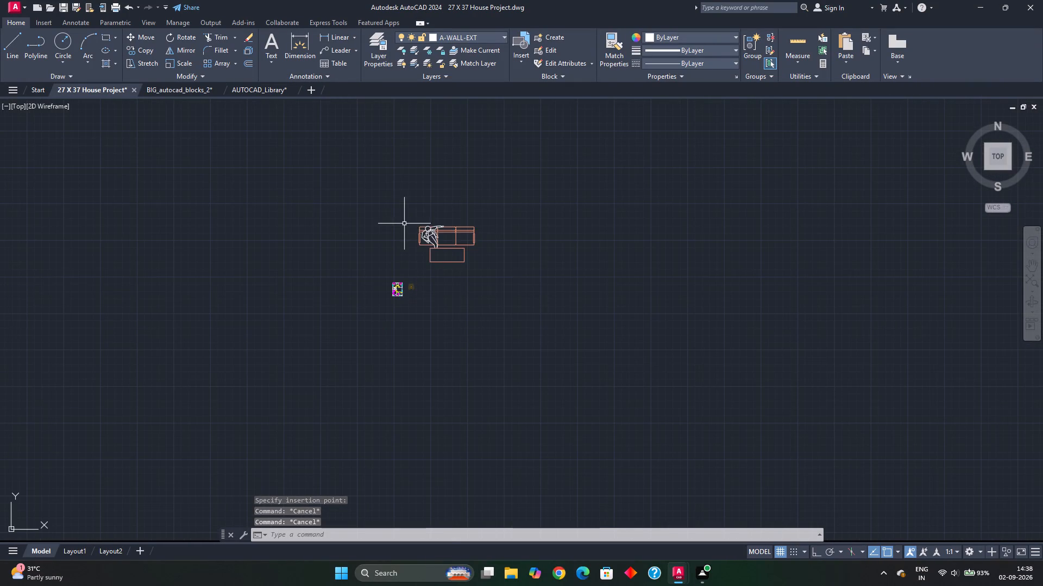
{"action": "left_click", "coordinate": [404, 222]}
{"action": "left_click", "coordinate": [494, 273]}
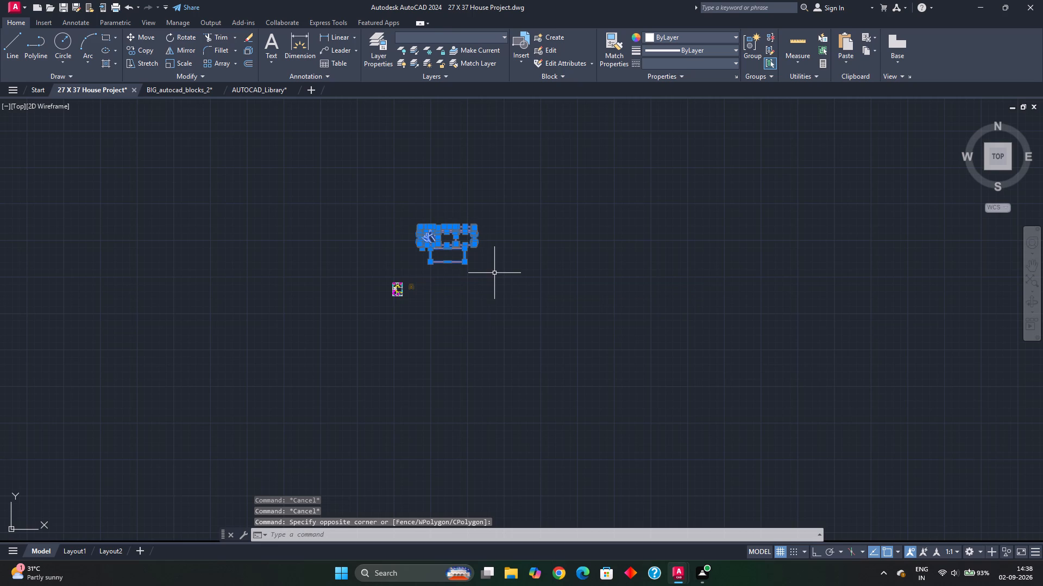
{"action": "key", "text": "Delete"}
Put the whole newly pasted sofa set on the A-FURN layer.
{"action": "scroll", "coordinate": [420, 296], "scroll_direction": "up", "scroll_amount": 3}
{"action": "middle_click_drag", "start_coordinate": [378, 288], "coordinate": [439, 314]}
{"action": "left_click", "coordinate": [426, 264]}
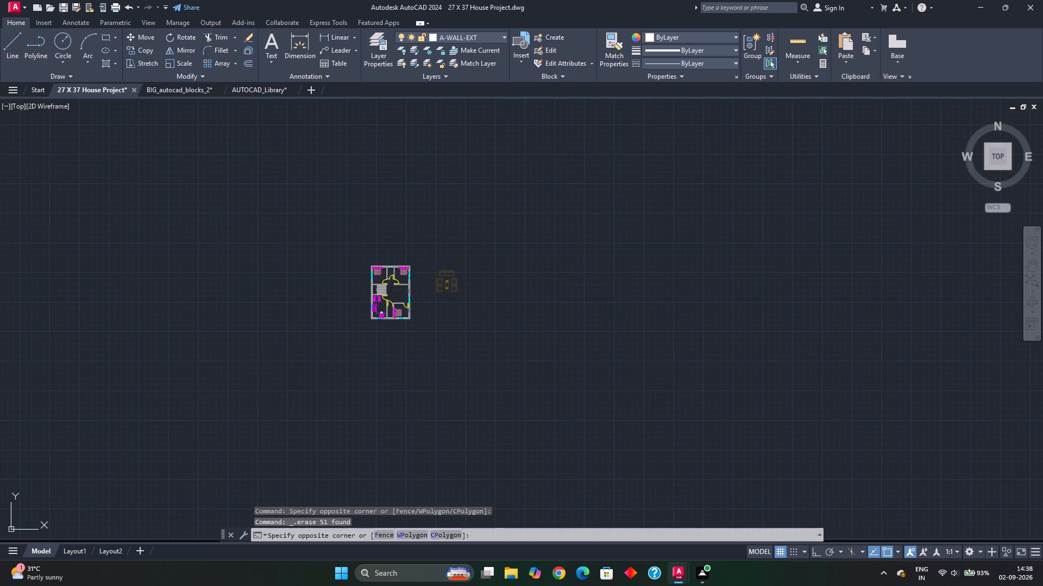
{"action": "left_click", "coordinate": [467, 307]}
{"action": "left_click", "coordinate": [472, 36]}
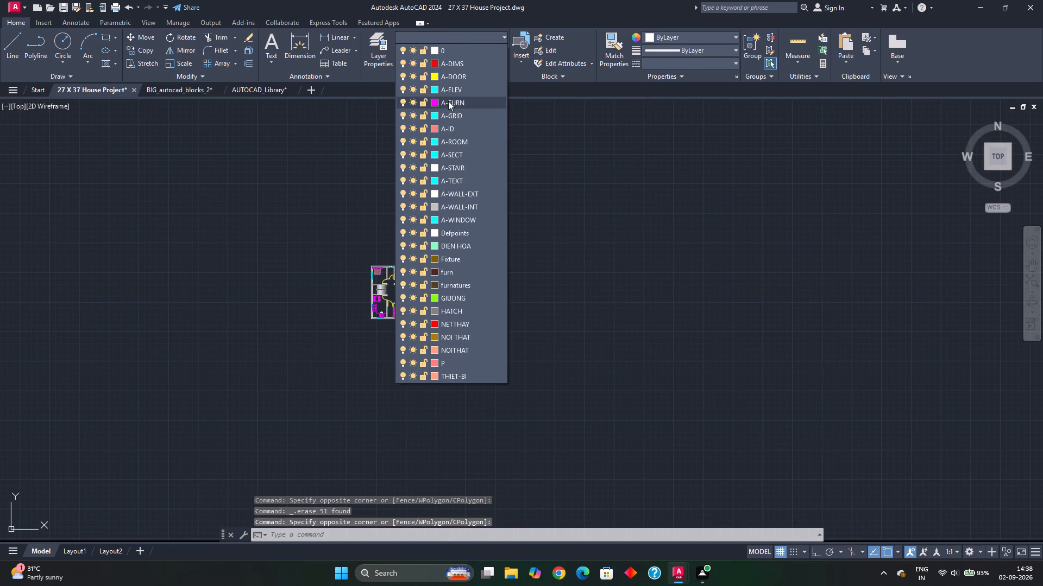
{"action": "left_click", "coordinate": [448, 105]}
{"action": "scroll", "coordinate": [451, 323], "scroll_direction": "up", "scroll_amount": 2}
{"action": "middle_click_drag", "start_coordinate": [437, 286], "coordinate": [453, 309]}
{"action": "middle_click_drag", "start_coordinate": [453, 293], "coordinate": [475, 327]}
{"action": "scroll", "coordinate": [479, 313], "scroll_direction": "up", "scroll_amount": 1}
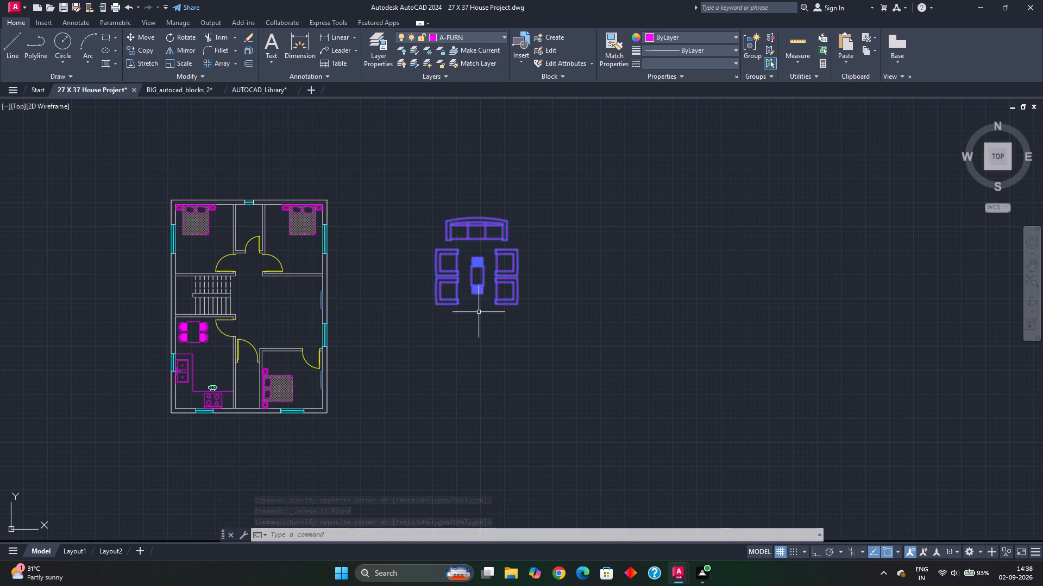
{"action": "key", "text": "Escape"}
Erase the two armchairs on the east side of the sofa set's center table.
{"action": "left_click", "coordinate": [489, 245]}
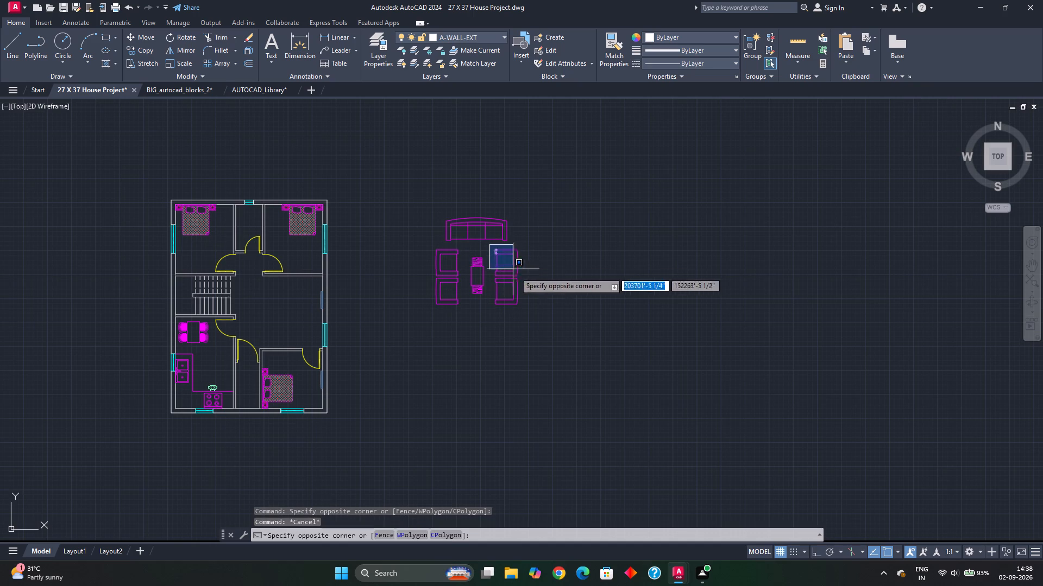
{"action": "left_click", "coordinate": [525, 322]}
{"action": "key", "text": "Delete"}
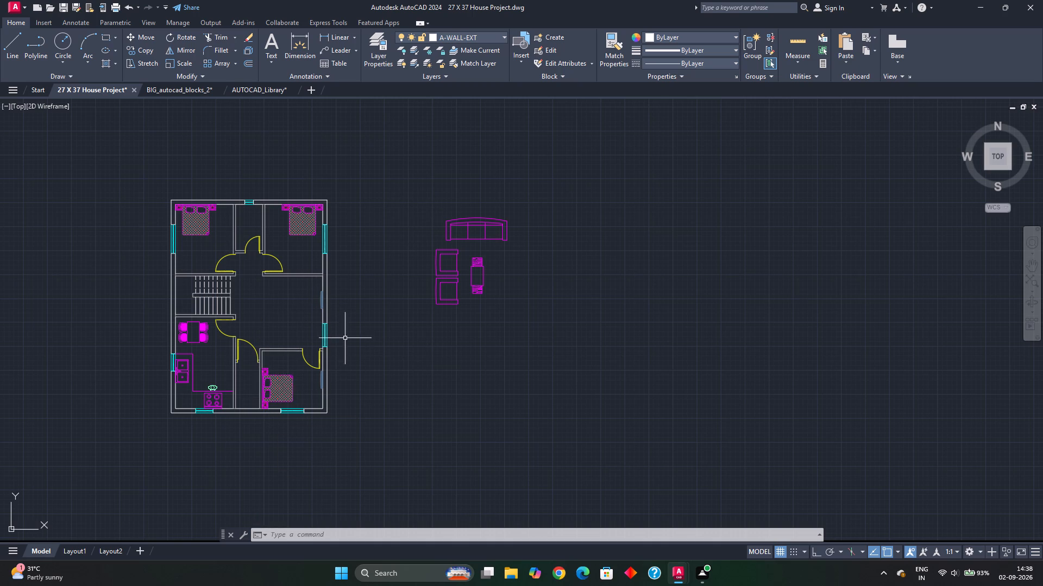
Measure the open living area between the staircase and the east wall with Quick measure.
{"action": "scroll", "coordinate": [328, 320], "scroll_direction": "up", "scroll_amount": 1}
{"action": "middle_click_drag", "start_coordinate": [328, 320], "coordinate": [341, 342]}
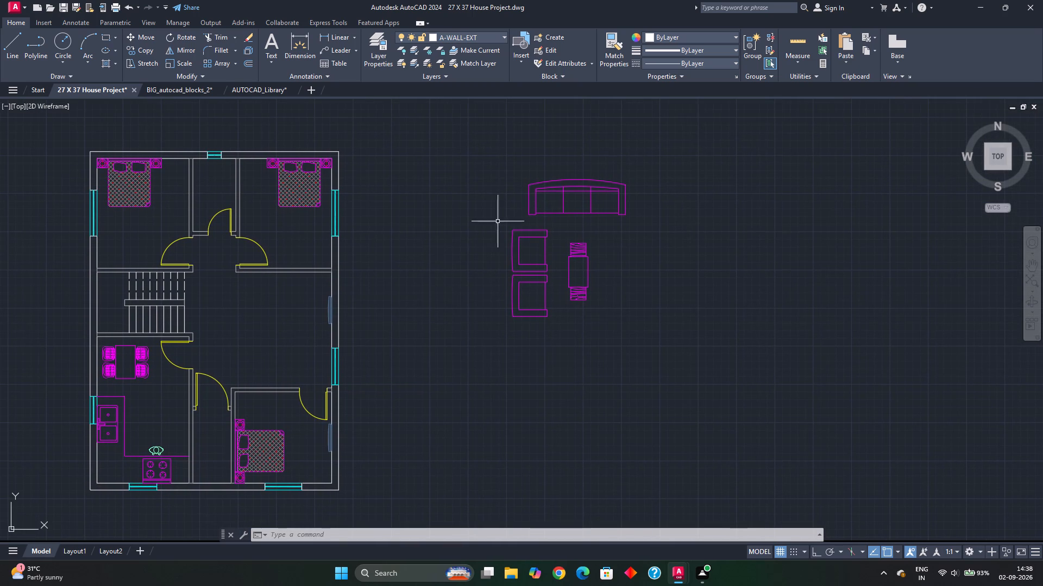
{"action": "left_click", "coordinate": [797, 40]}
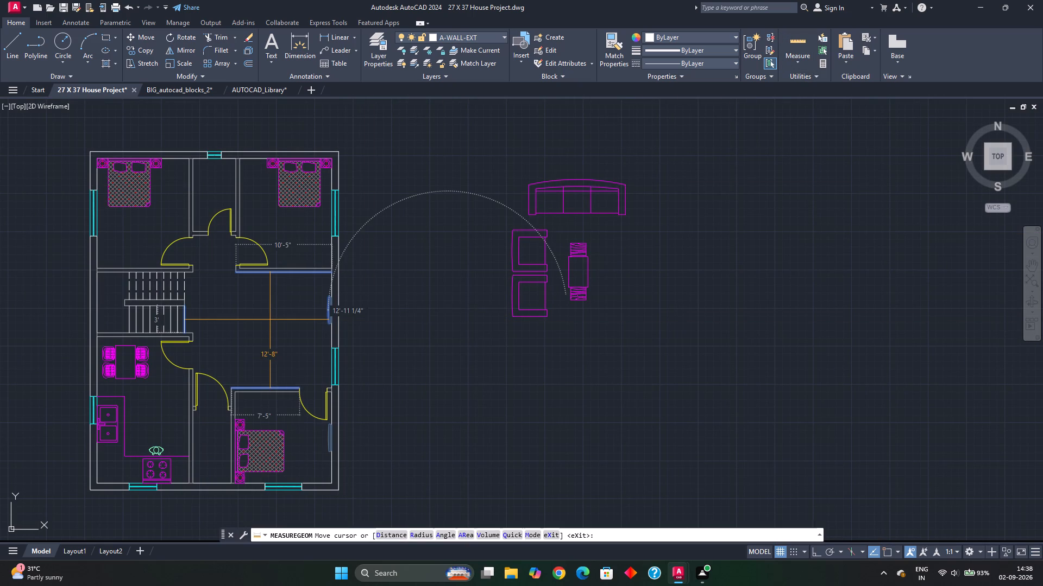
{"action": "scroll", "coordinate": [270, 320], "scroll_direction": "up", "scroll_amount": 1}
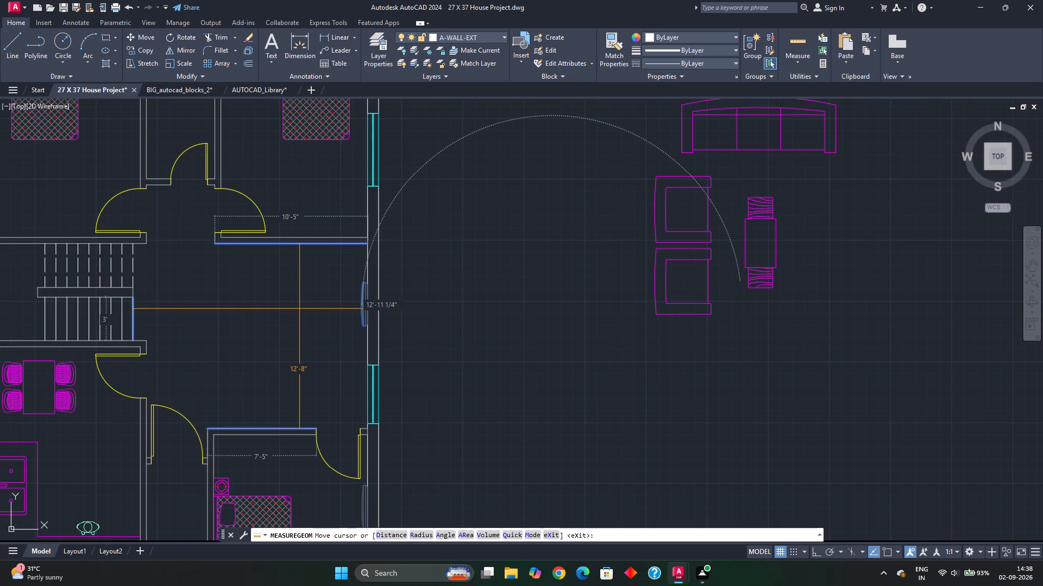
{"action": "key", "text": "Escape"}
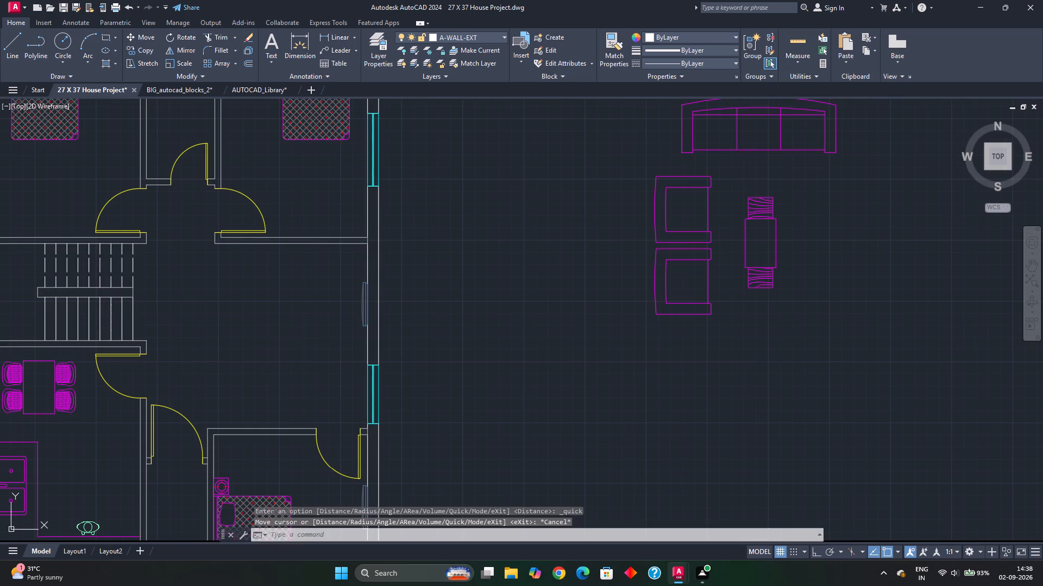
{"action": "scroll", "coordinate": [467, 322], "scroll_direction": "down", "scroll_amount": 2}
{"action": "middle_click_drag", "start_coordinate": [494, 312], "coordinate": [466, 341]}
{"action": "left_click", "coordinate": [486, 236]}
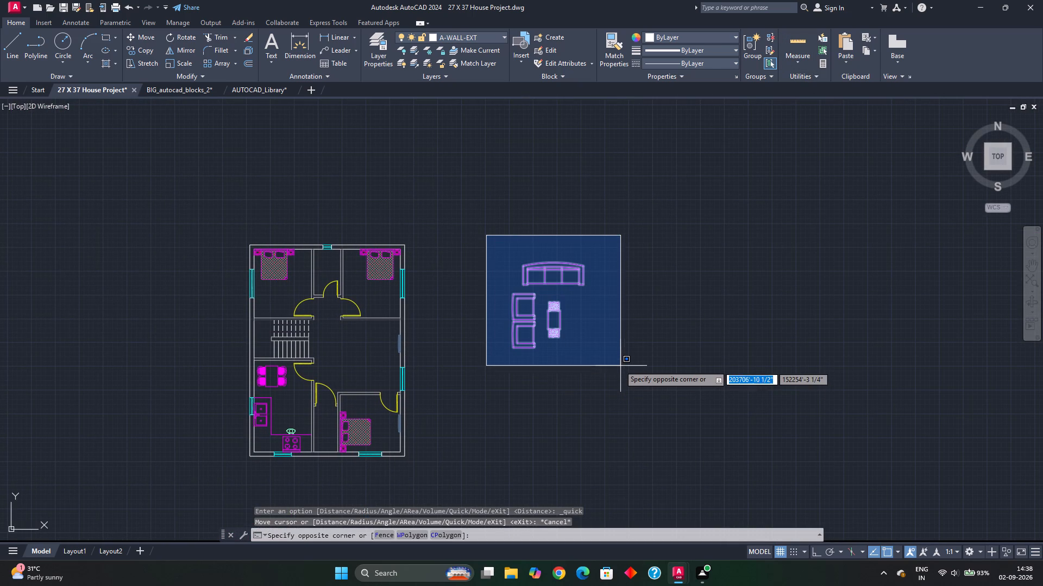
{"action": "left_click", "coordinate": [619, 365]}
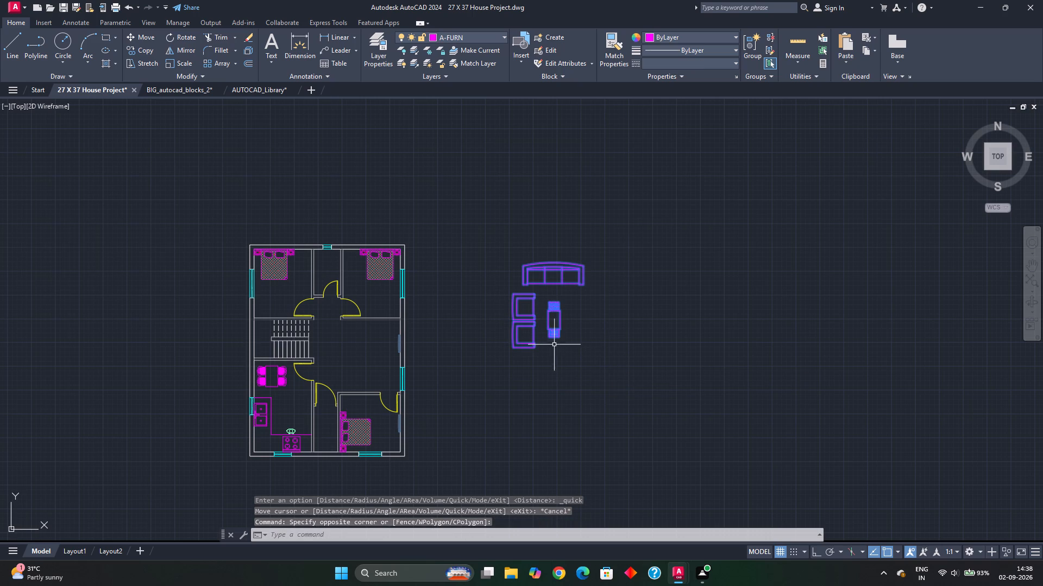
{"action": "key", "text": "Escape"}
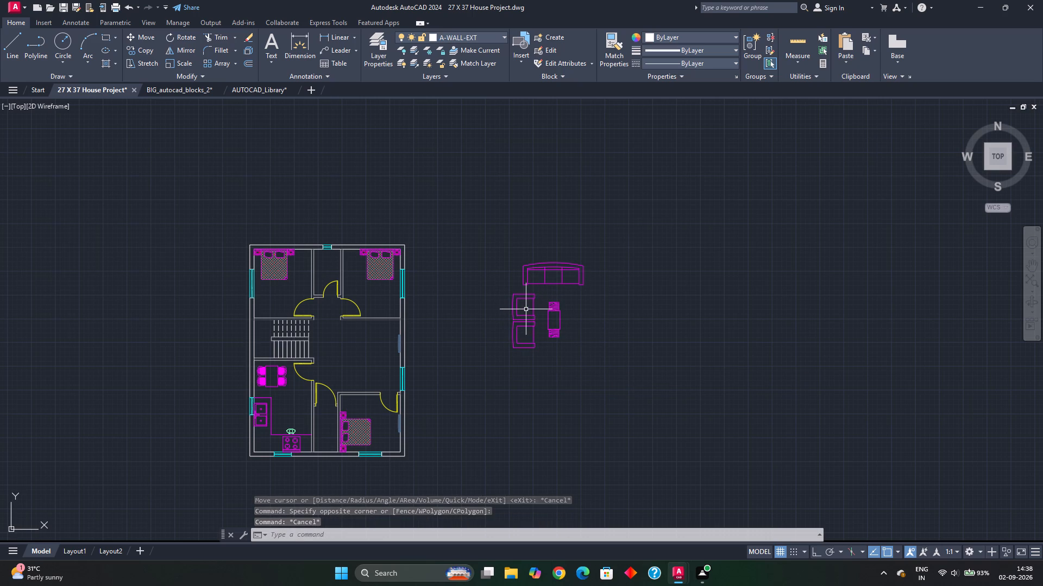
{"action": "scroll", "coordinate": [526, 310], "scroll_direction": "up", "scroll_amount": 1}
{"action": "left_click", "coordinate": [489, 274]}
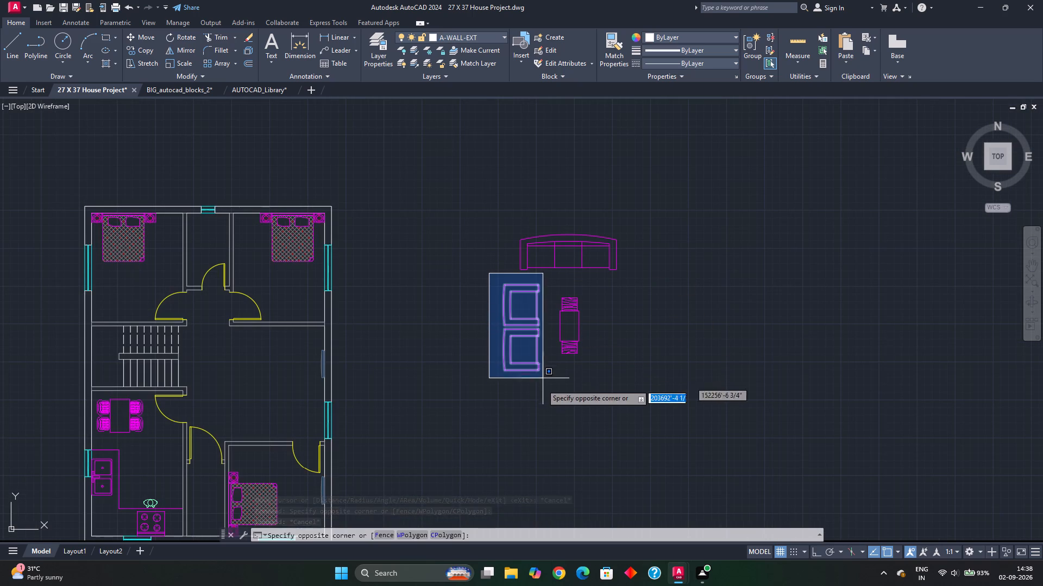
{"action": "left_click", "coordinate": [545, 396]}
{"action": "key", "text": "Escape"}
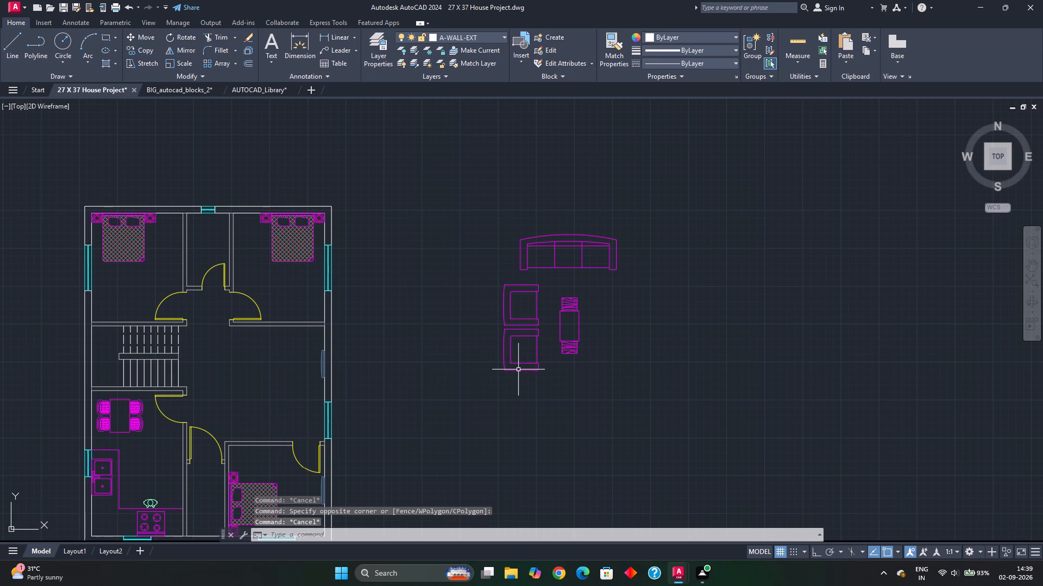
Draw a vertical 6' reference line with Ortho on, just west of the two armchairs.
{"action": "key", "text": "l"}
{"action": "key", "text": "Return"}
{"action": "left_click", "coordinate": [470, 302]}
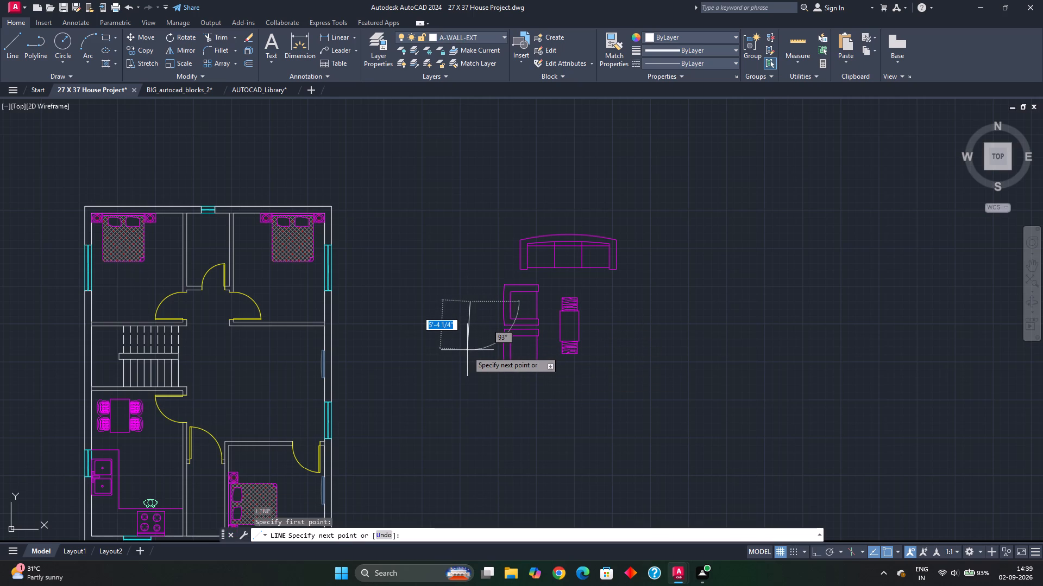
{"action": "key", "text": "F8"}
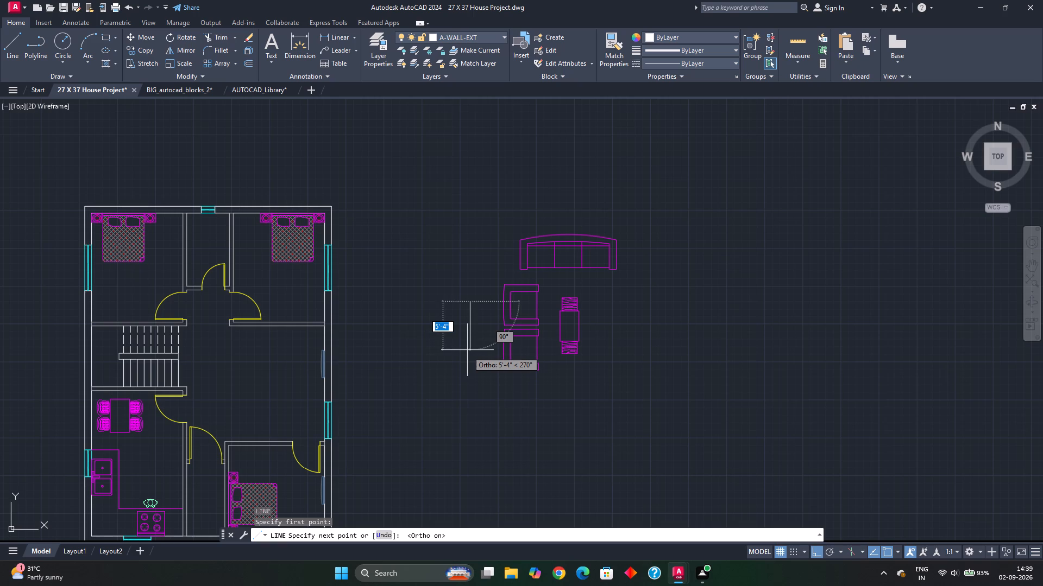
{"action": "key", "text": "Return"}
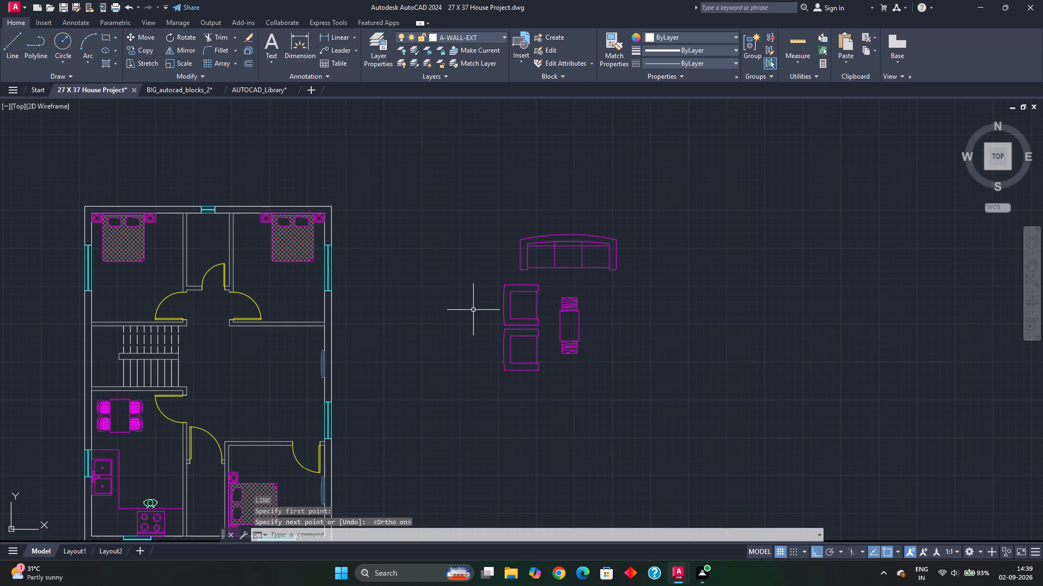
{"action": "key", "text": "Return"}
{"action": "left_click", "coordinate": [459, 302]}
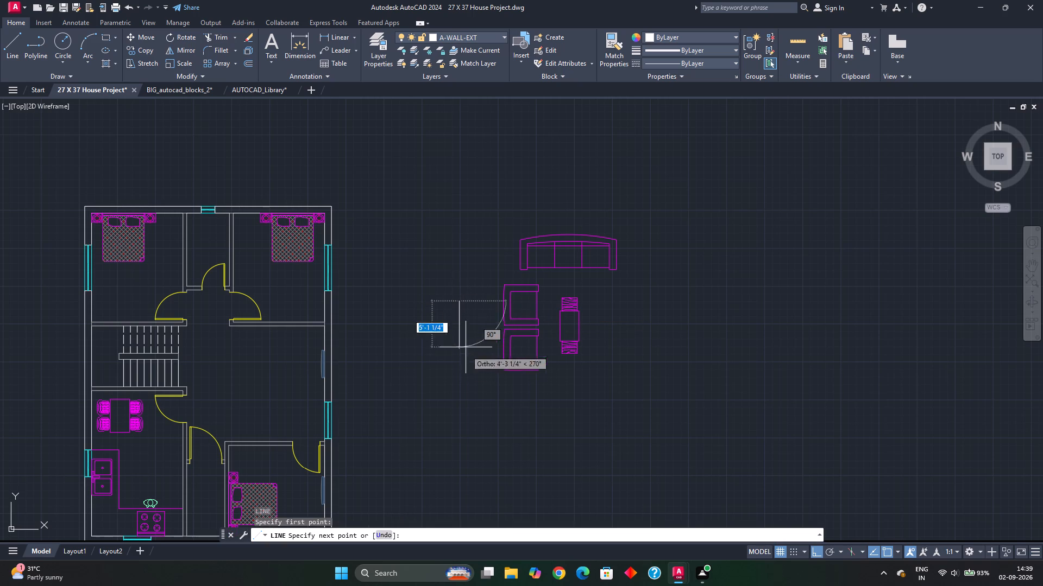
{"action": "type", "text": "6'"}
{"action": "key", "text": "Return"}
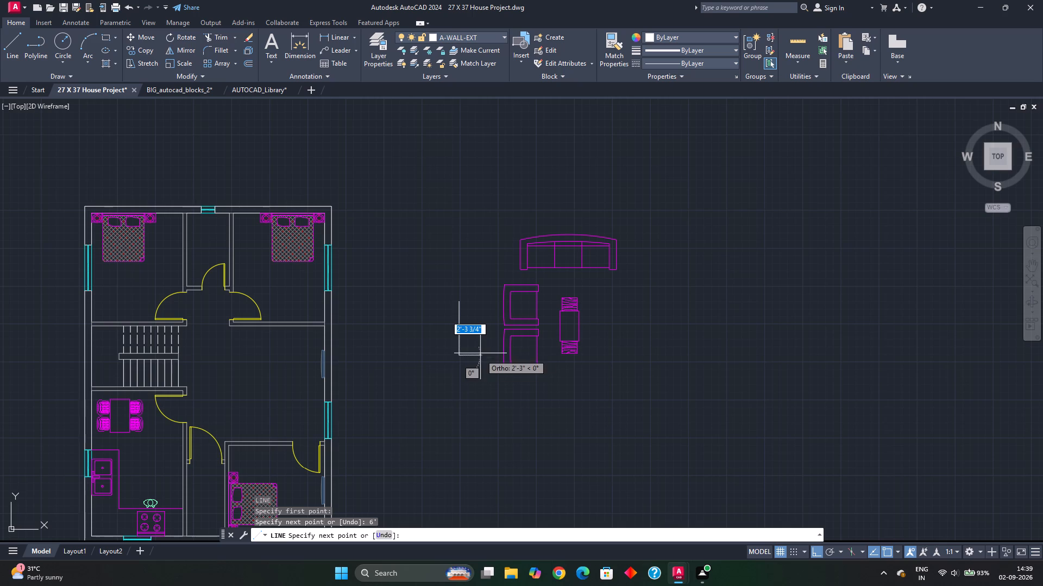
{"action": "key", "text": "Escape"}
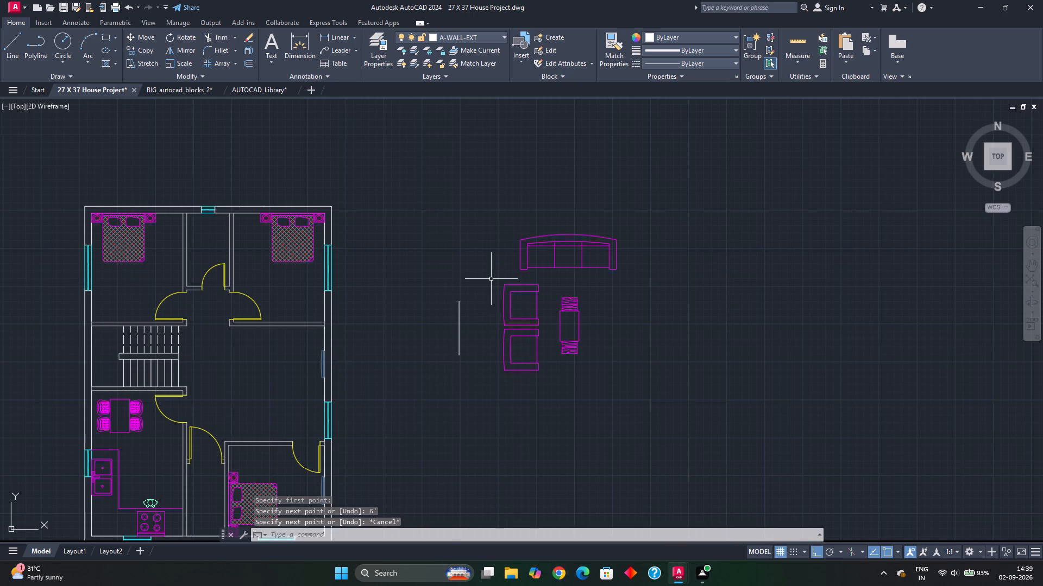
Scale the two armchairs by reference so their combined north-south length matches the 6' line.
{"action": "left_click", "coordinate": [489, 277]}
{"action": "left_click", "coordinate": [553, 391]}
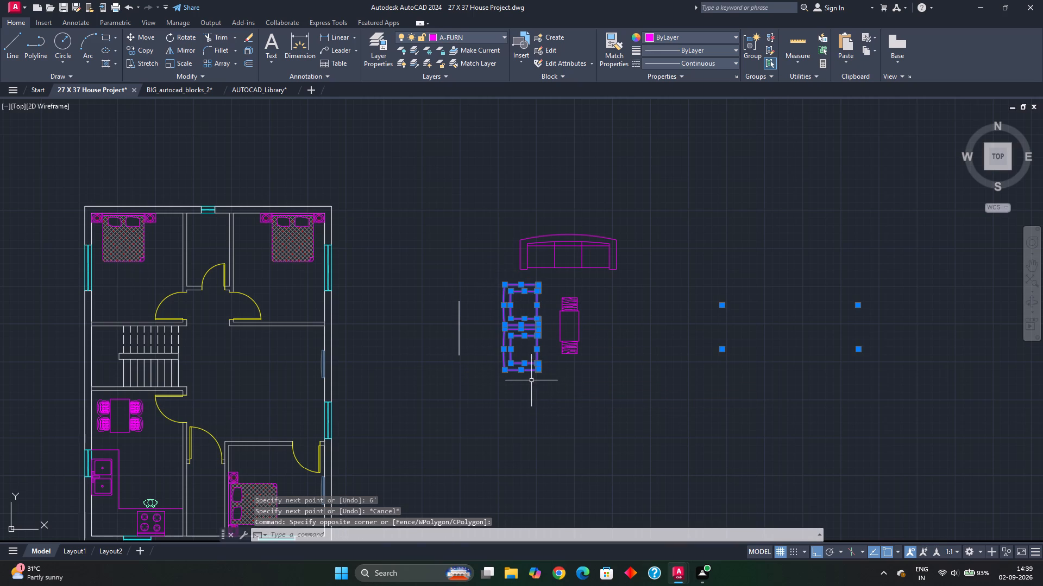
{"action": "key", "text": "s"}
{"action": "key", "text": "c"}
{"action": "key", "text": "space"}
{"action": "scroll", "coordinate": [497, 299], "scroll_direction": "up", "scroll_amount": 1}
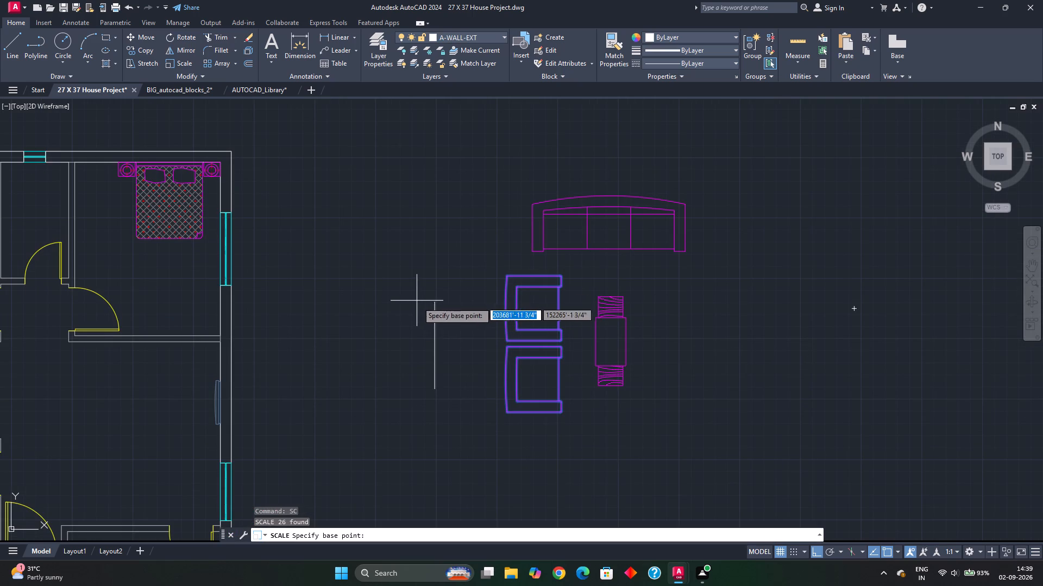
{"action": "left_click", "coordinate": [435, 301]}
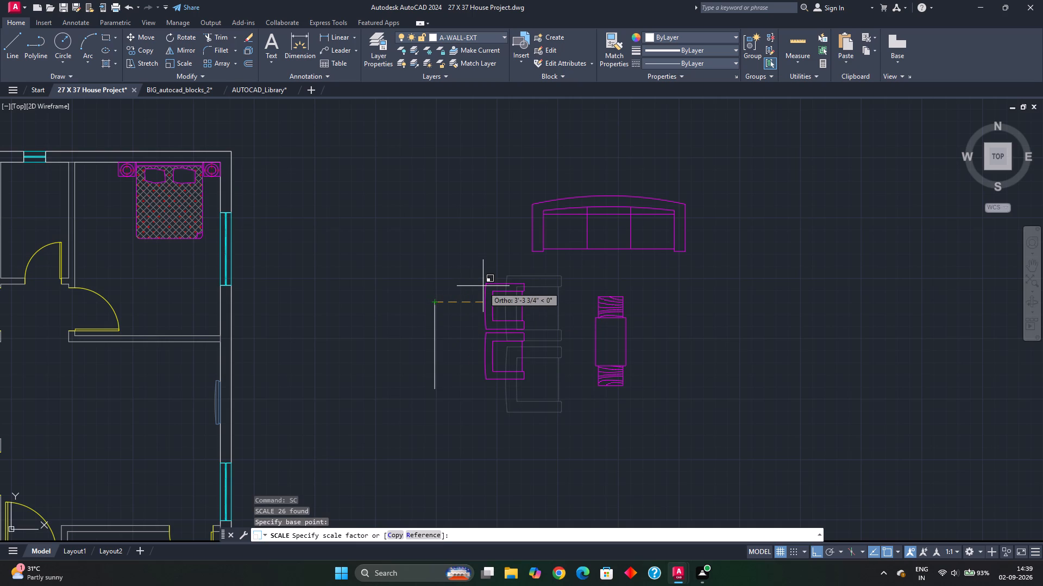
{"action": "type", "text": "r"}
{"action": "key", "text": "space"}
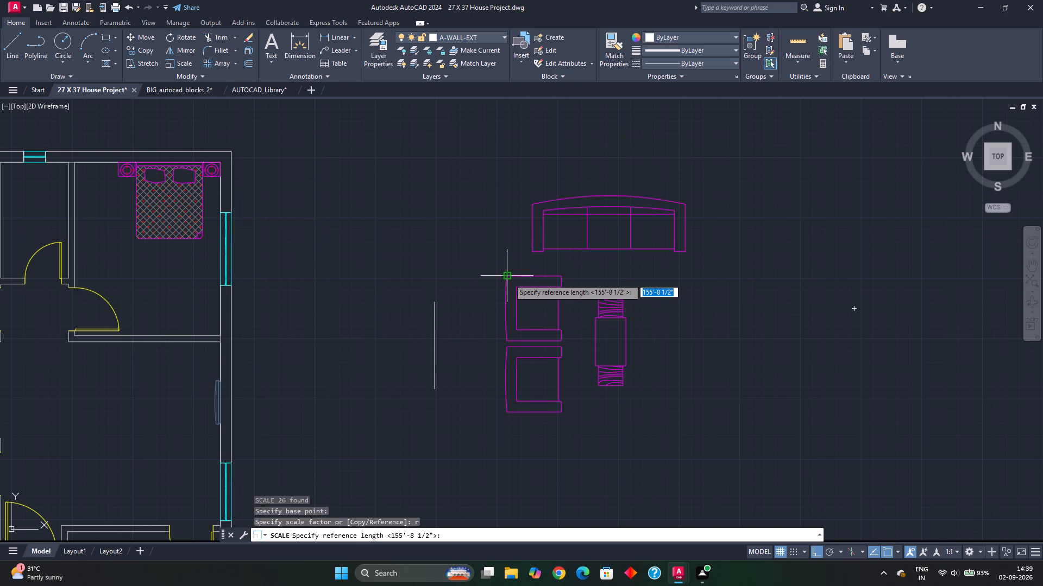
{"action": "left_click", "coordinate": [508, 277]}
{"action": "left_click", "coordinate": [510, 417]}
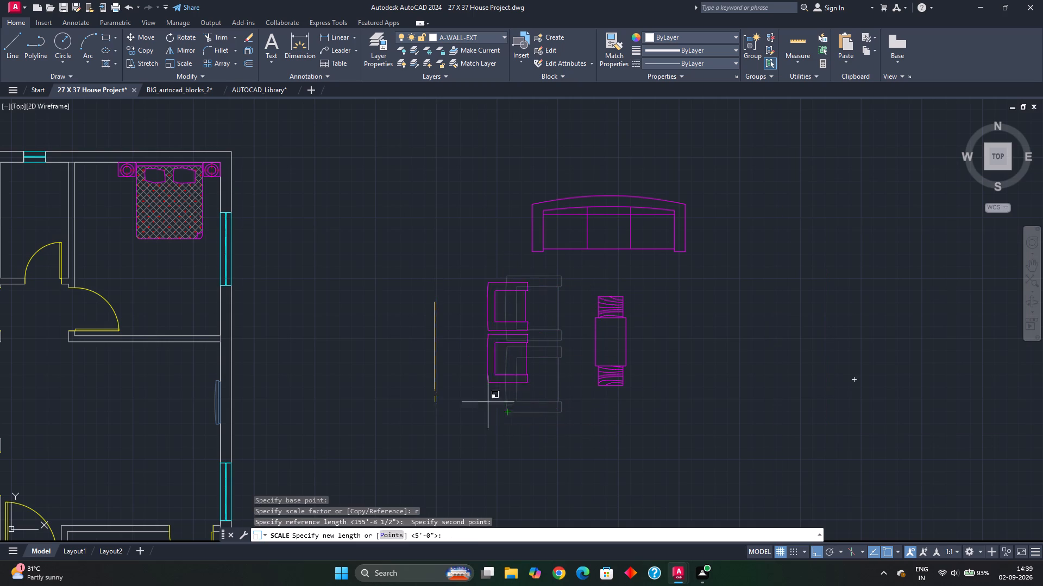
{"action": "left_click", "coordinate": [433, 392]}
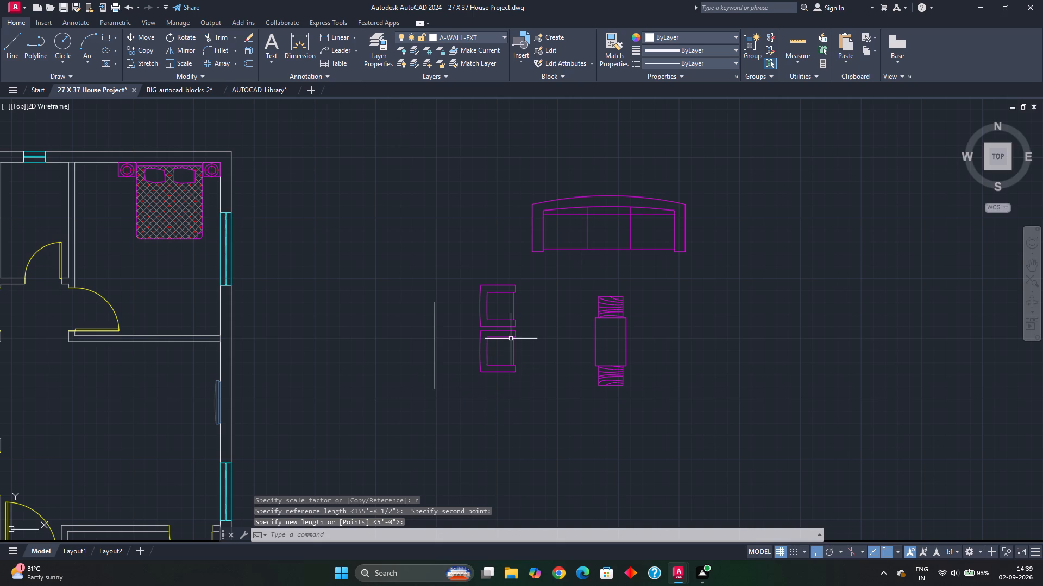
Erase the two armchairs between the reference line and the center table.
{"action": "scroll", "coordinate": [511, 337], "scroll_direction": "up", "scroll_amount": 1}
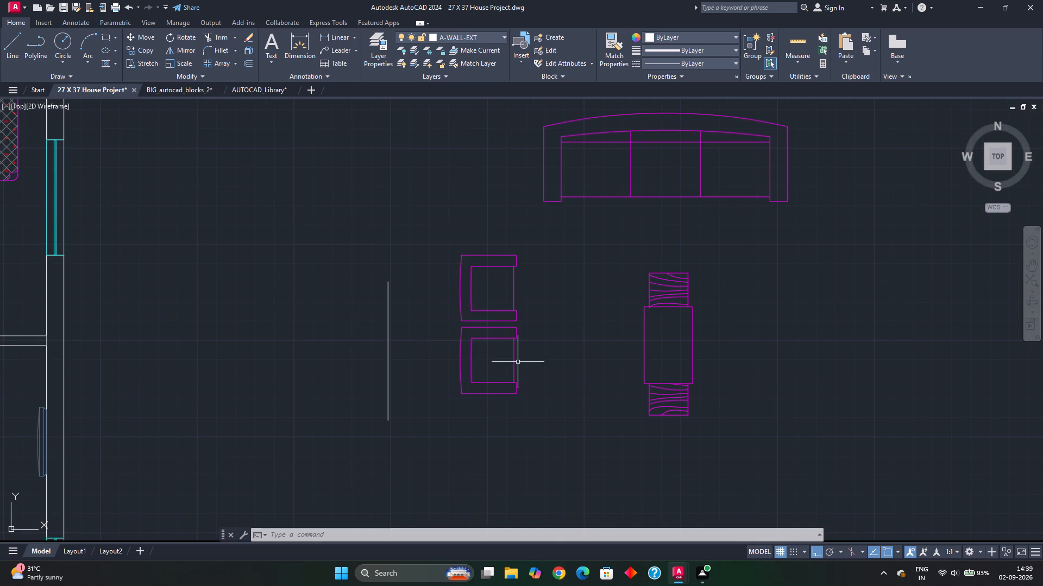
{"action": "left_click", "coordinate": [442, 237]}
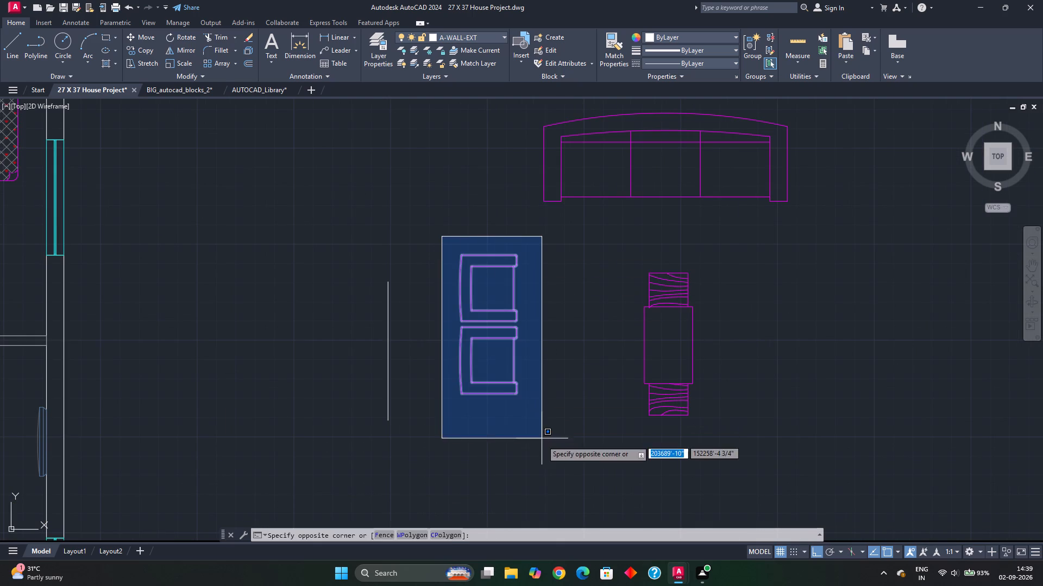
{"action": "left_click", "coordinate": [542, 440]}
{"action": "key", "text": "Delete"}
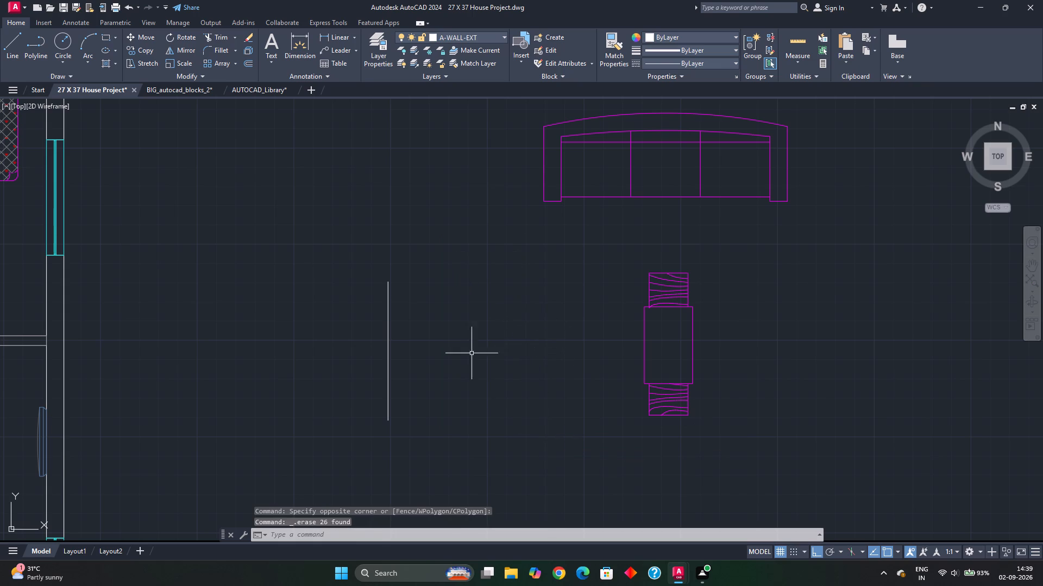
Scale the three-seat sofa by reference so its overall width matches the 6' line.
{"action": "scroll", "coordinate": [479, 256], "scroll_direction": "down", "scroll_amount": 1}
{"action": "middle_click_drag", "start_coordinate": [479, 260], "coordinate": [458, 341]}
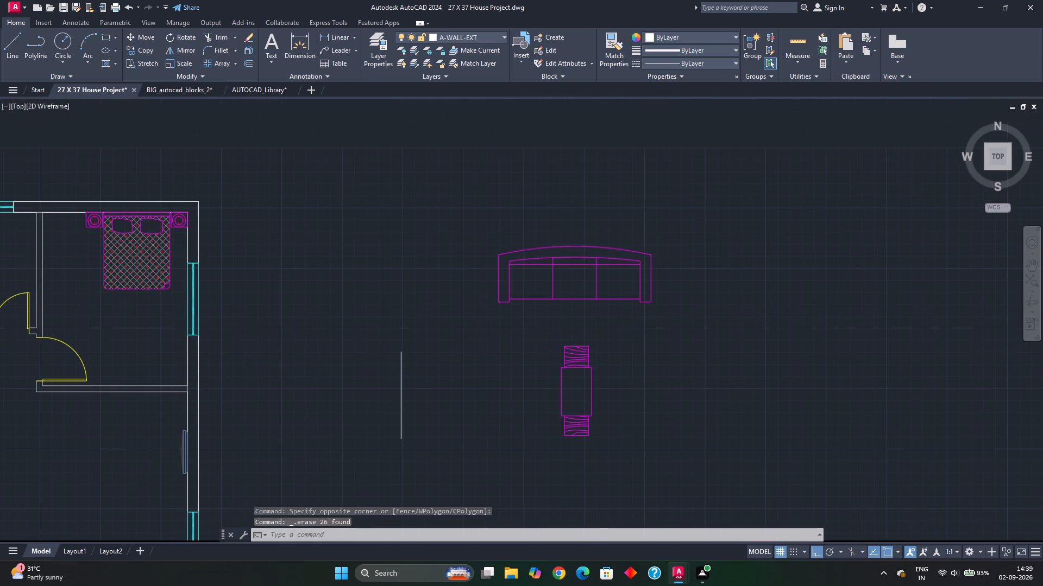
{"action": "left_click", "coordinate": [458, 234]}
{"action": "left_click", "coordinate": [686, 336]}
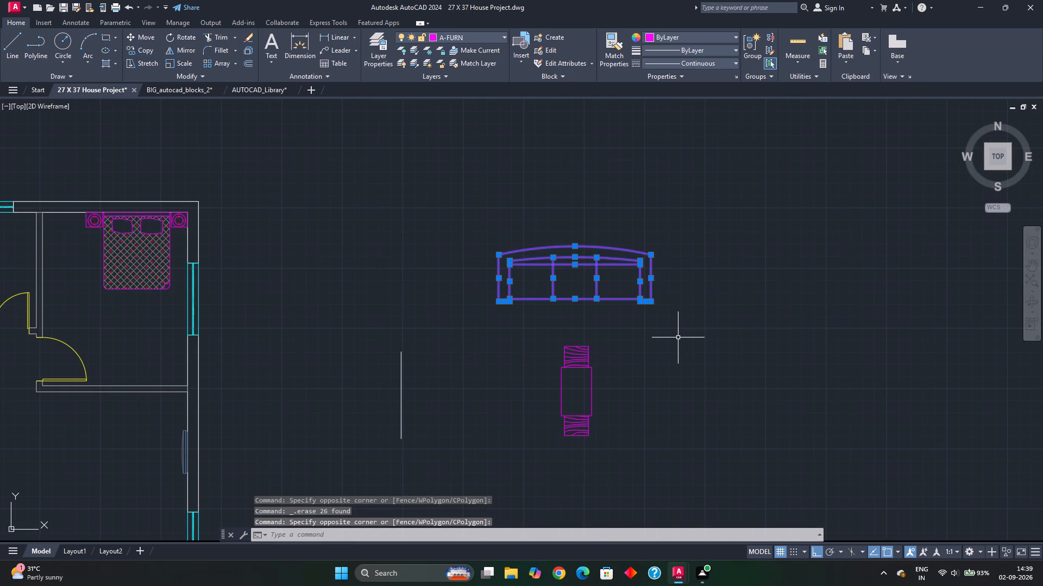
{"action": "type", "text": "sc"}
{"action": "key", "text": "space"}
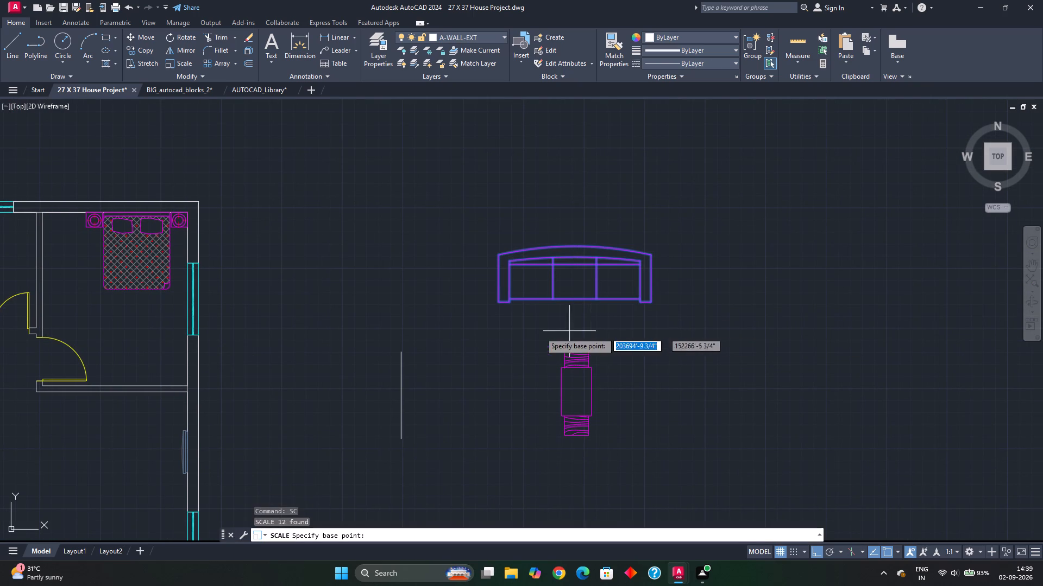
{"action": "left_click", "coordinate": [402, 353]}
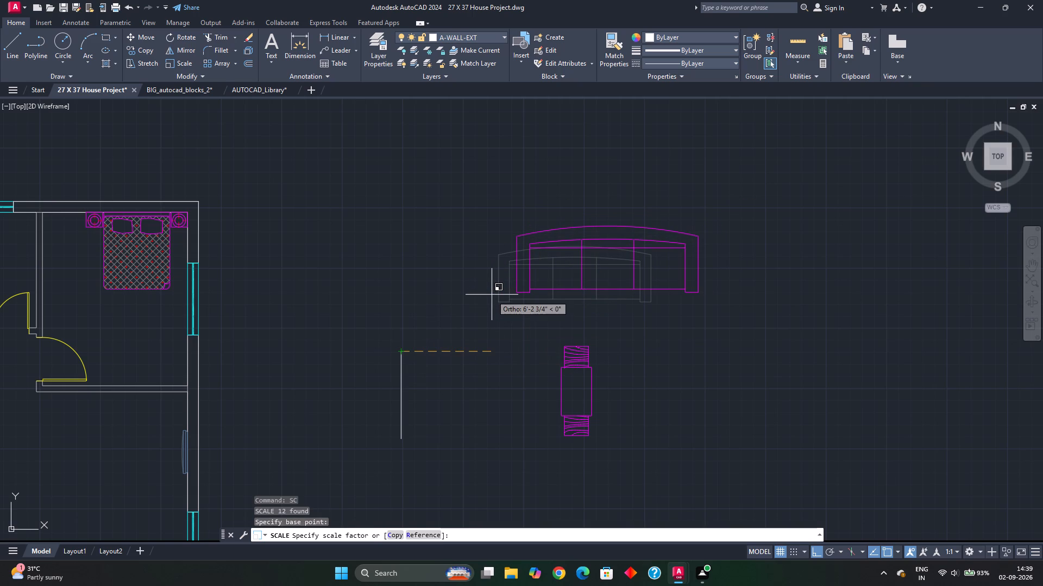
{"action": "key", "text": "r"}
{"action": "key", "text": "space"}
{"action": "scroll", "coordinate": [500, 276], "scroll_direction": "up", "scroll_amount": 1}
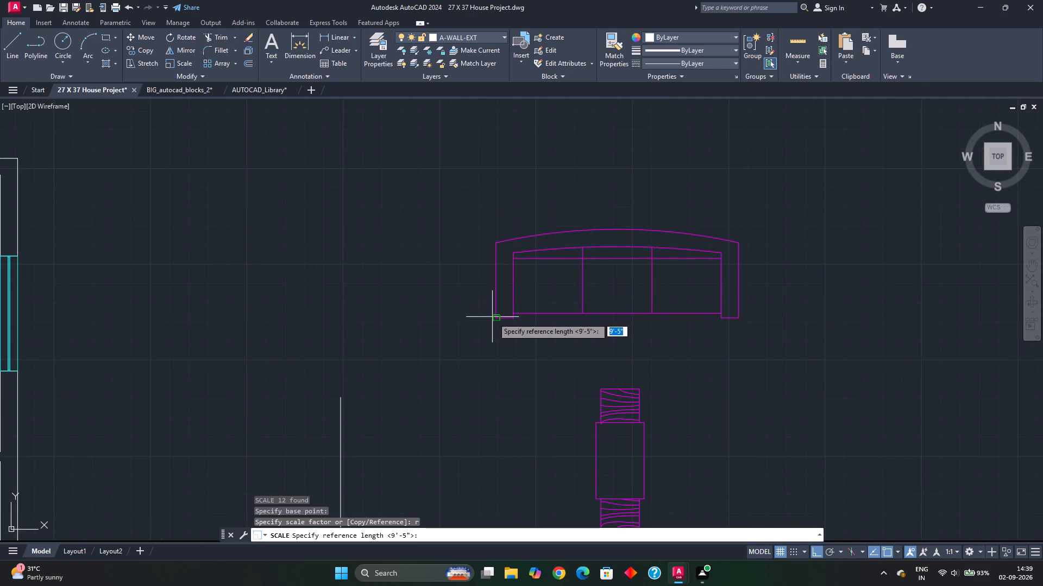
{"action": "left_click", "coordinate": [498, 321]}
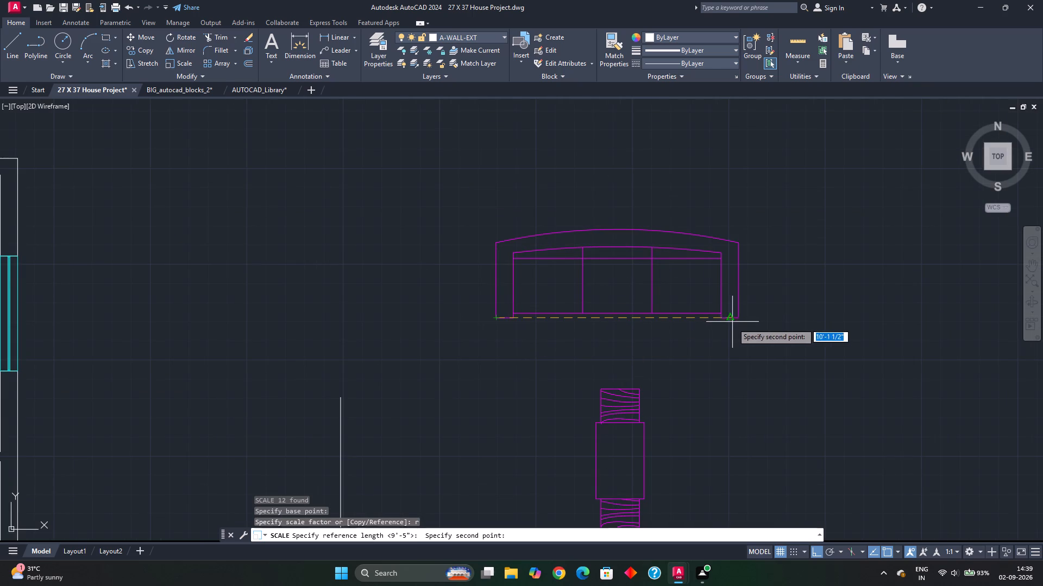
{"action": "left_click", "coordinate": [741, 320]}
{"action": "scroll", "coordinate": [445, 463], "scroll_direction": "down", "scroll_amount": 1}
{"action": "middle_click_drag", "start_coordinate": [445, 463], "coordinate": [418, 348]}
{"action": "left_click", "coordinate": [354, 395]}
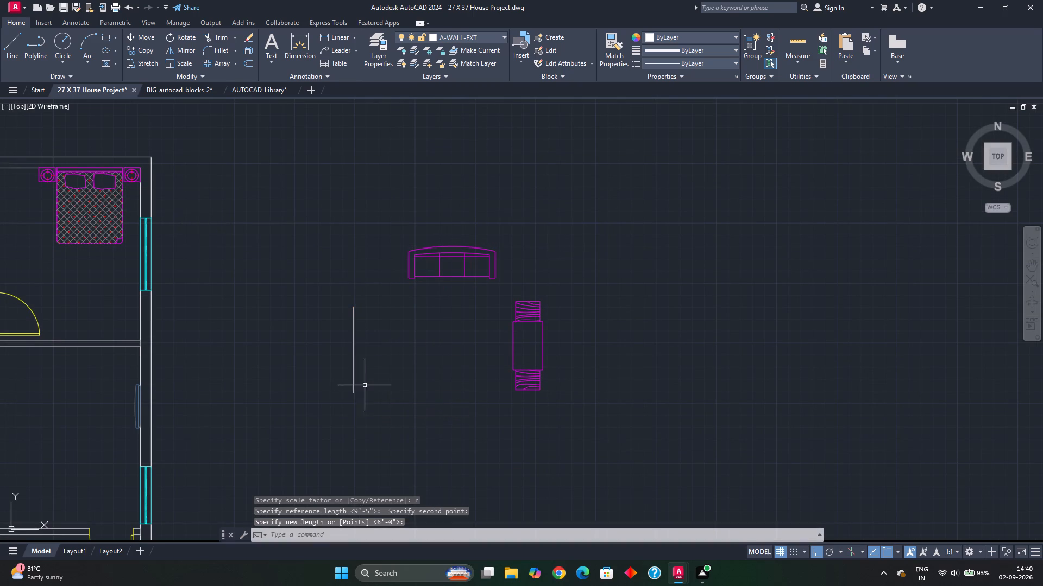
Check the three-seat sofa's width with a temporary dimension along its front edge.
{"action": "middle_click_drag", "start_coordinate": [458, 324], "coordinate": [440, 354]}
{"action": "middle_click_drag", "start_coordinate": [420, 305], "coordinate": [413, 322]}
{"action": "scroll", "coordinate": [413, 322], "scroll_direction": "up", "scroll_amount": 1}
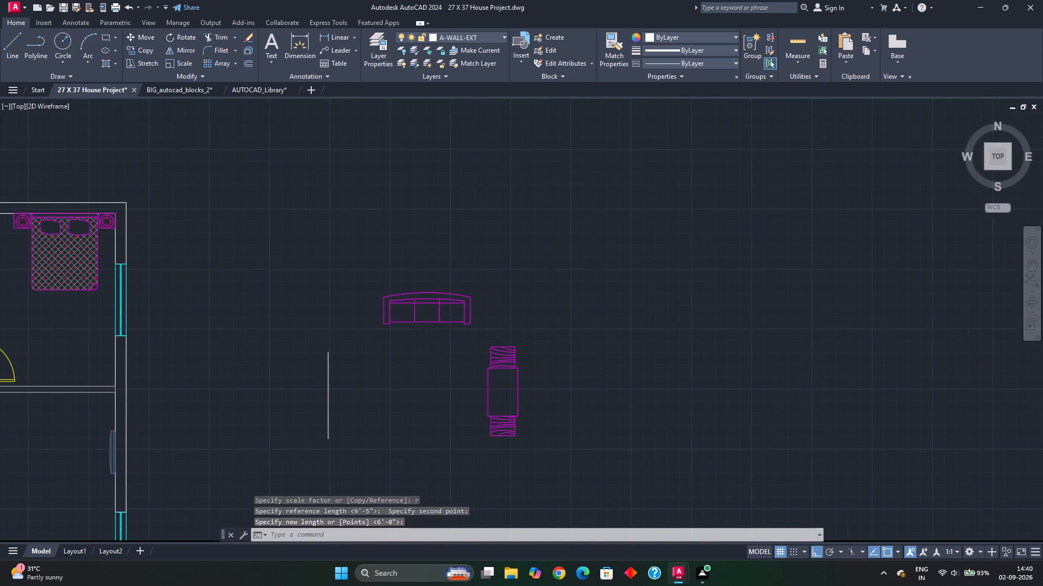
{"action": "left_click", "coordinate": [293, 43]}
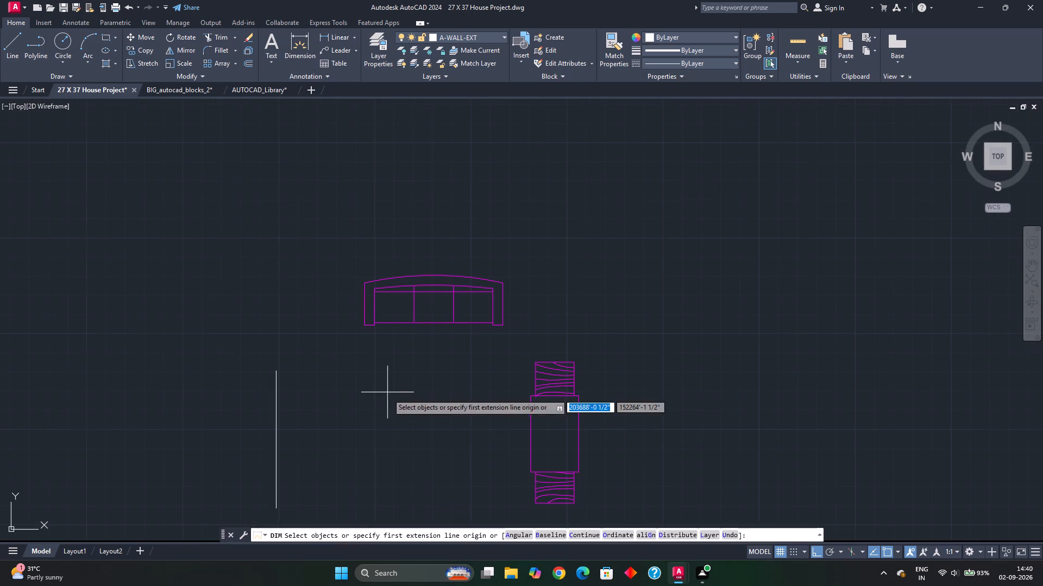
{"action": "scroll", "coordinate": [387, 393], "scroll_direction": "up", "scroll_amount": 1}
{"action": "left_click", "coordinate": [348, 288]}
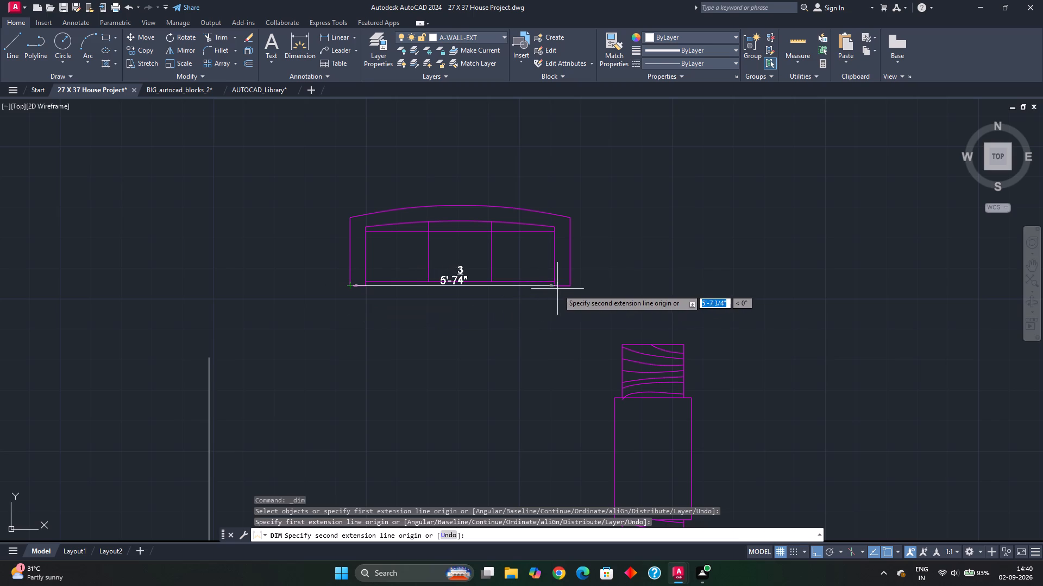
{"action": "key", "text": "Escape"}
{"action": "key", "text": "Escape"}
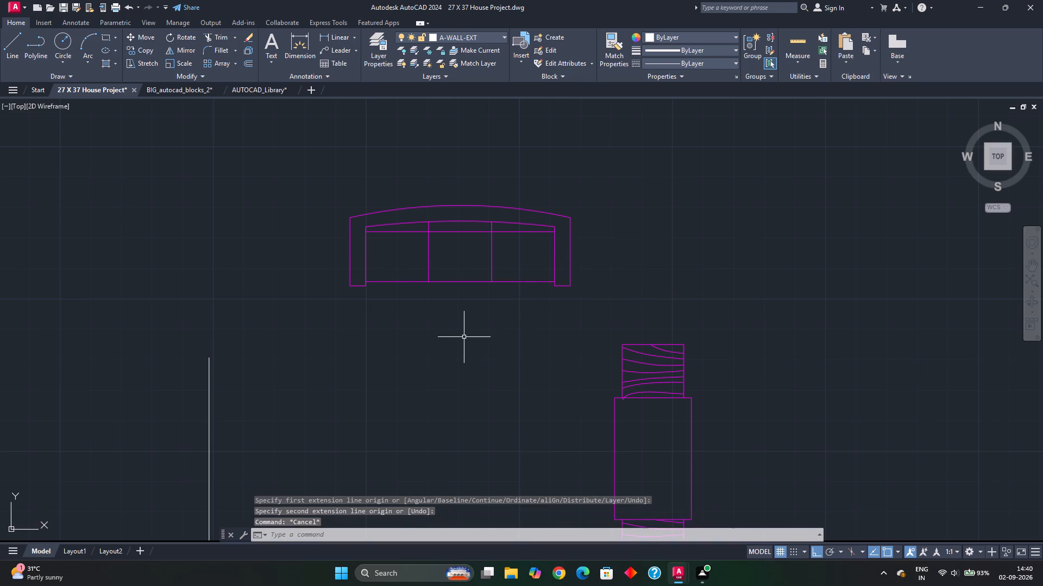
Copy the three-seat sofa straight south, placing the copy beside the west side of the center table.
{"action": "scroll", "coordinate": [461, 345], "scroll_direction": "down", "scroll_amount": 1}
{"action": "left_click_drag", "start_coordinate": [361, 239], "coordinate": [363, 244]}
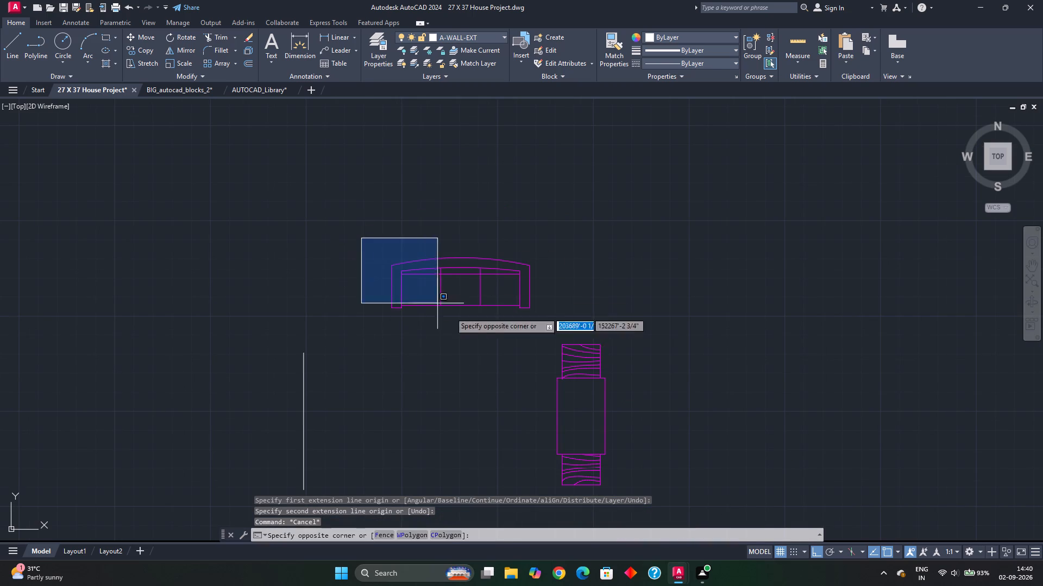
{"action": "left_click", "coordinate": [559, 329]}
{"action": "key", "text": "c"}
{"action": "key", "text": "o"}
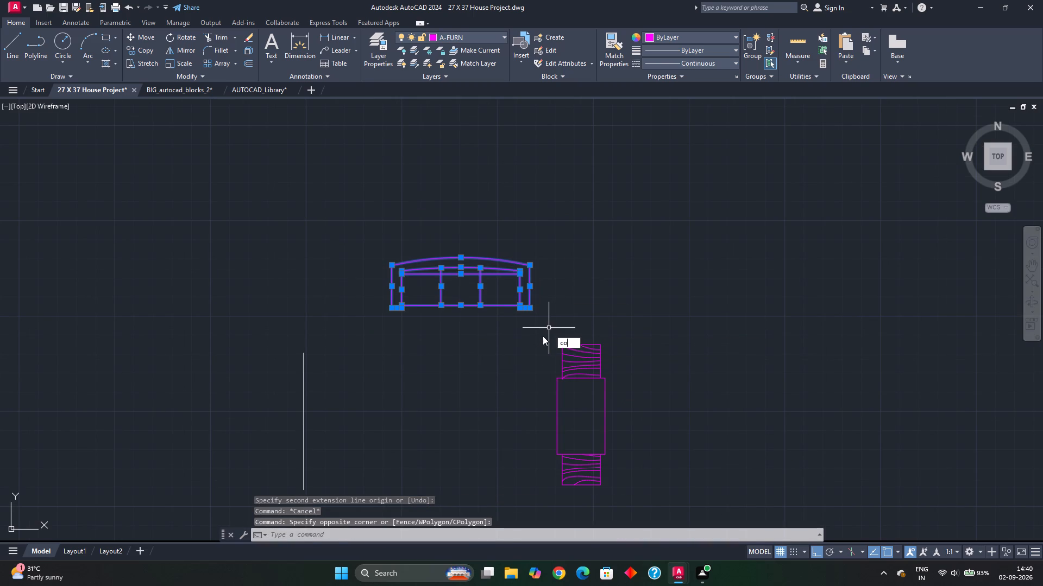
{"action": "key", "text": "Return"}
{"action": "left_click", "coordinate": [463, 307]}
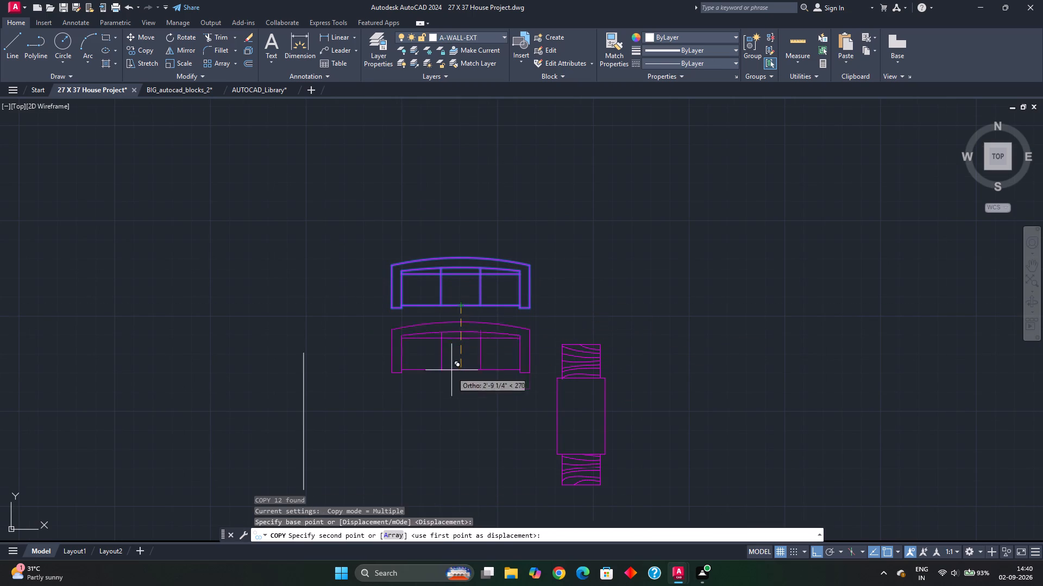
{"action": "left_click", "coordinate": [434, 429]}
{"action": "key", "text": "Escape"}
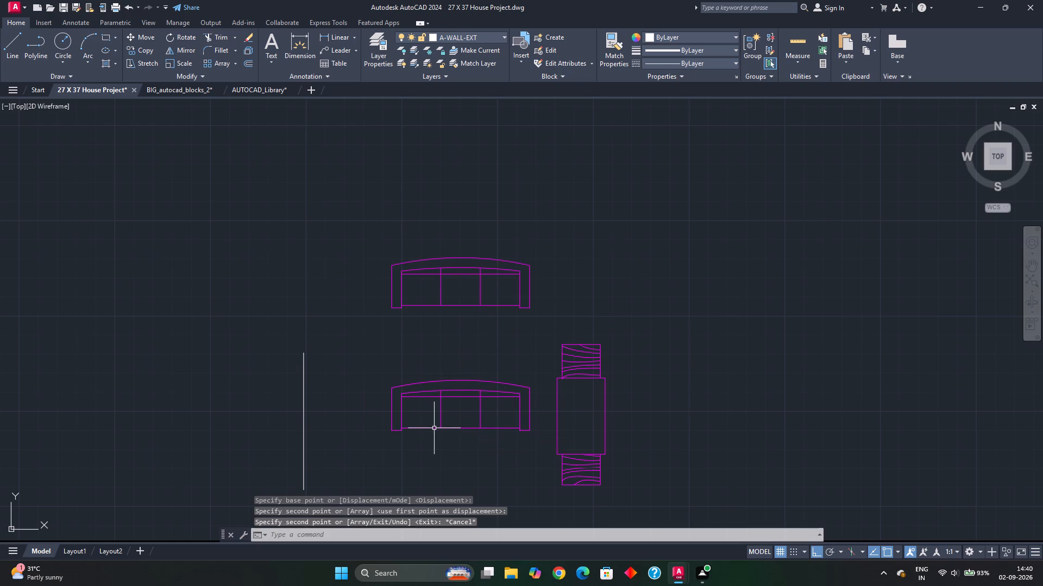
Rotate the copied three-seat sofa 90° about the midpoint of its curved back so the back faces west.
{"action": "left_click", "coordinate": [365, 364]}
{"action": "left_click", "coordinate": [545, 464]}
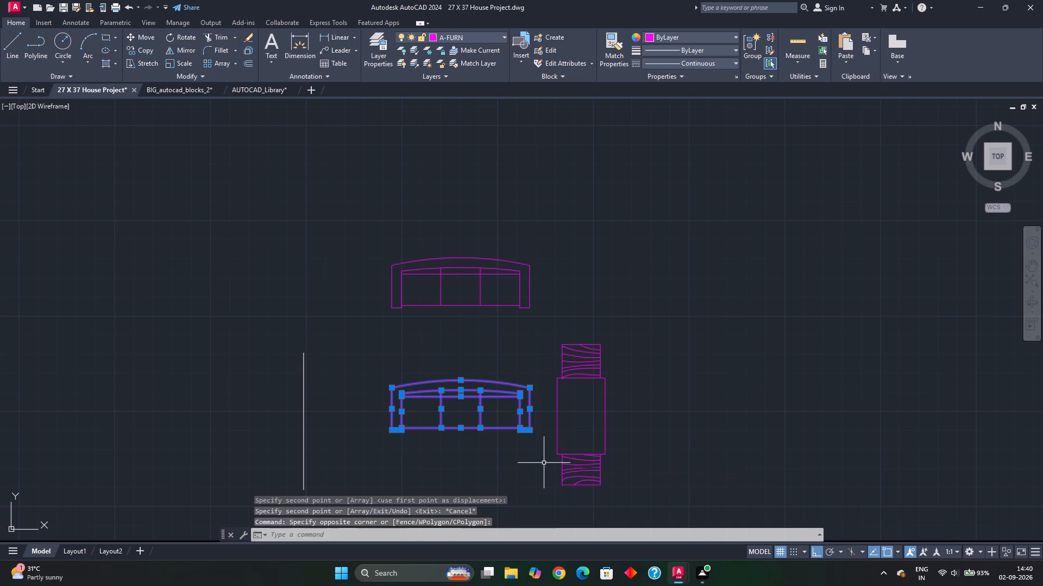
{"action": "key", "text": "r"}
{"action": "key", "text": "o"}
{"action": "key", "text": "Return"}
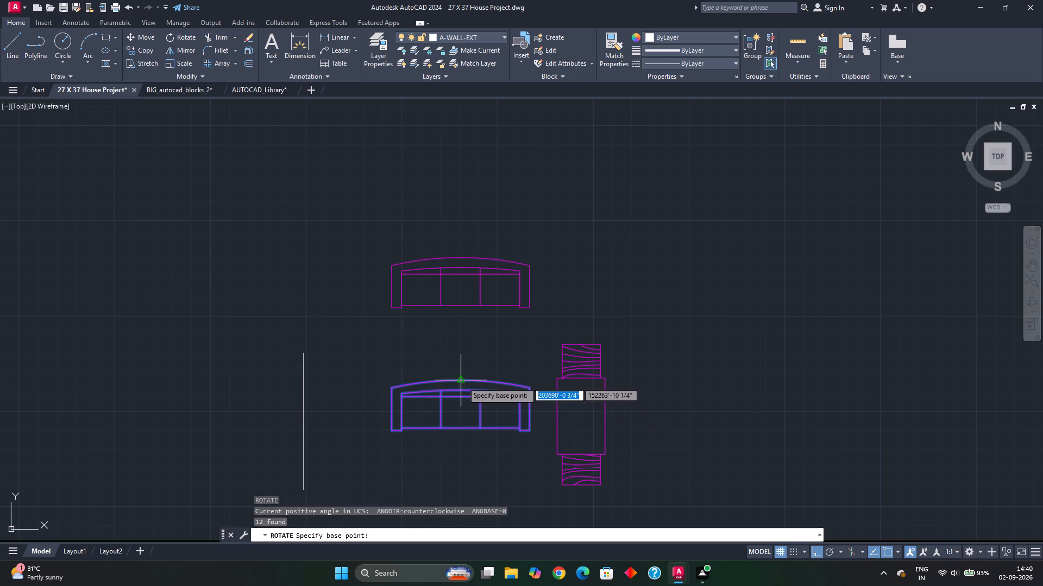
{"action": "left_click", "coordinate": [461, 380]}
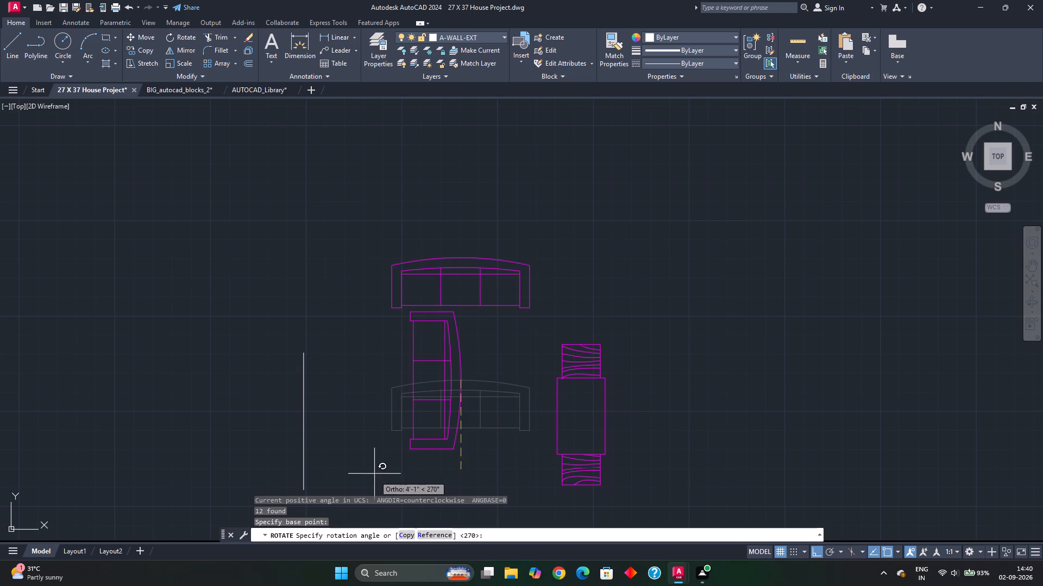
{"action": "left_click", "coordinate": [449, 284]}
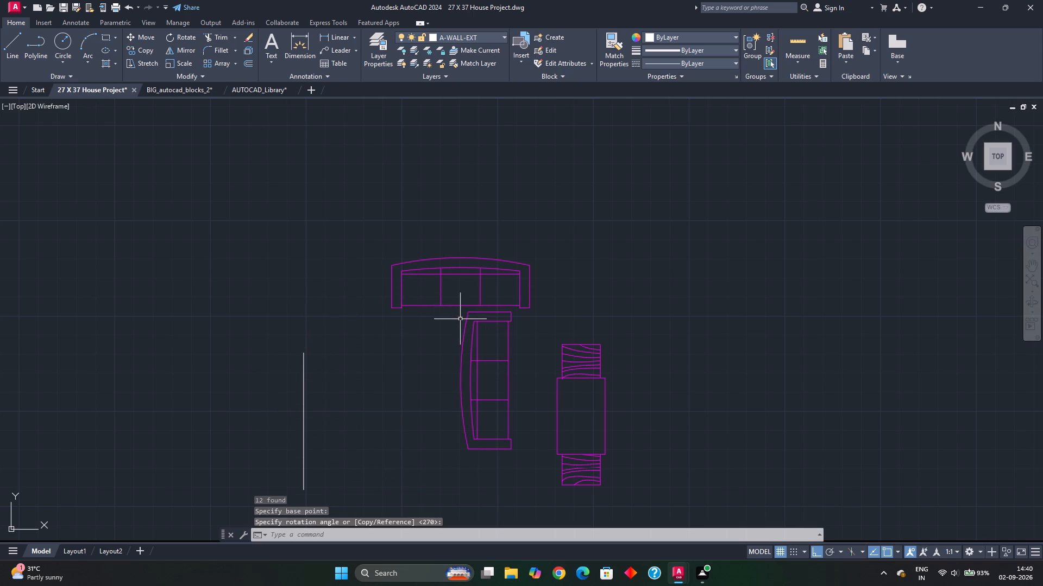
Move the rotated sofa about 5' straight west, to just southwest of the north sofa, forming an L-shaped arrangement.
{"action": "middle_click_drag", "start_coordinate": [456, 324], "coordinate": [430, 330]}
{"action": "left_click", "coordinate": [429, 304]}
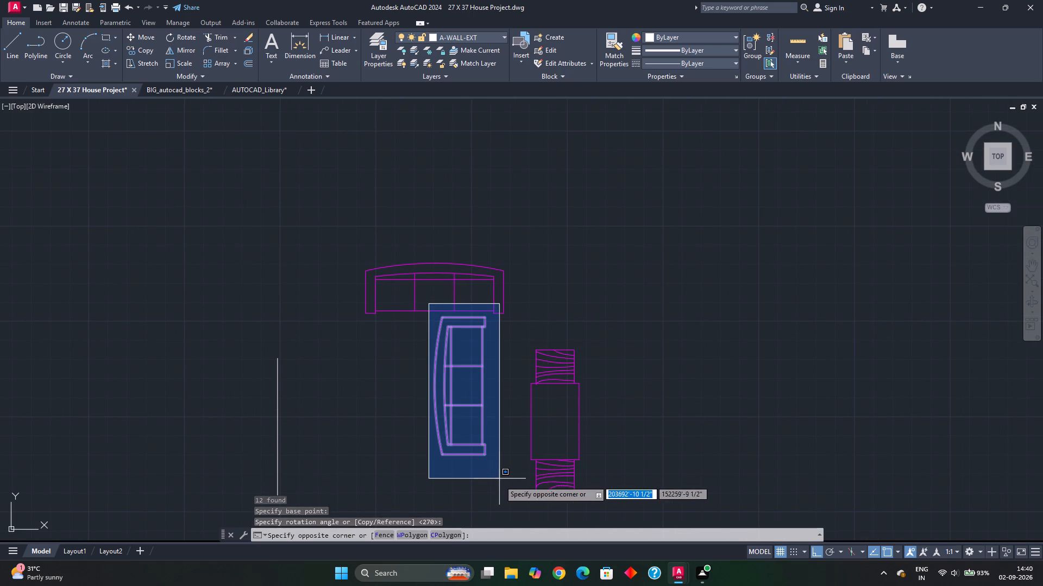
{"action": "left_click", "coordinate": [499, 480]}
{"action": "key", "text": "m"}
{"action": "key", "text": "Return"}
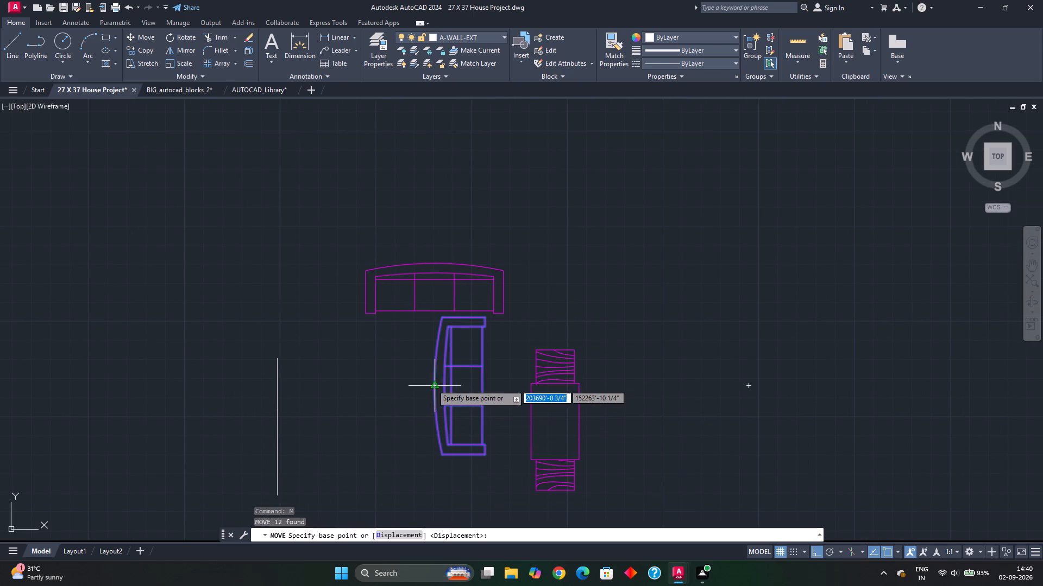
{"action": "left_click", "coordinate": [432, 383]}
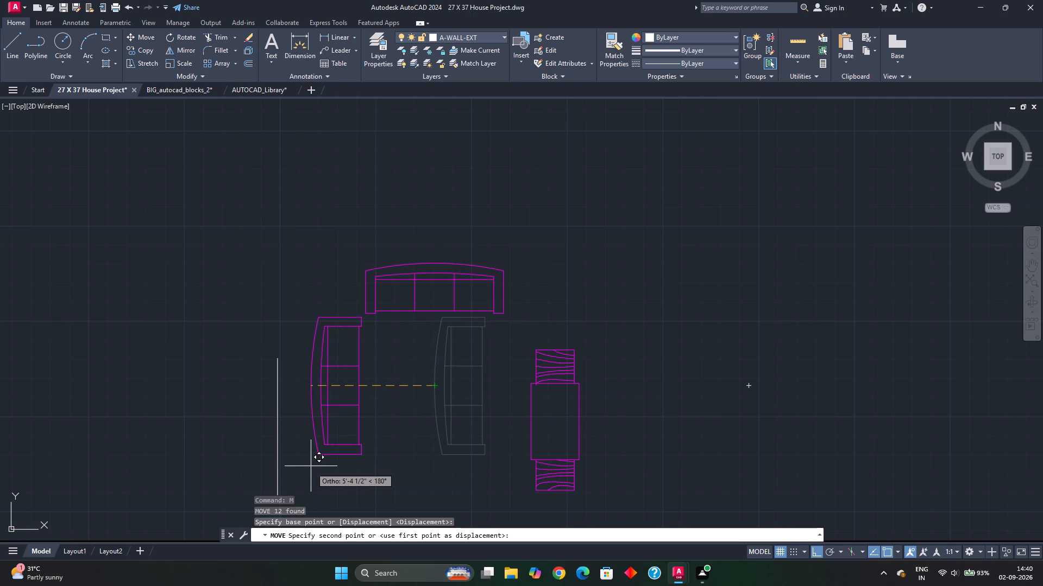
{"action": "left_click", "coordinate": [314, 466]}
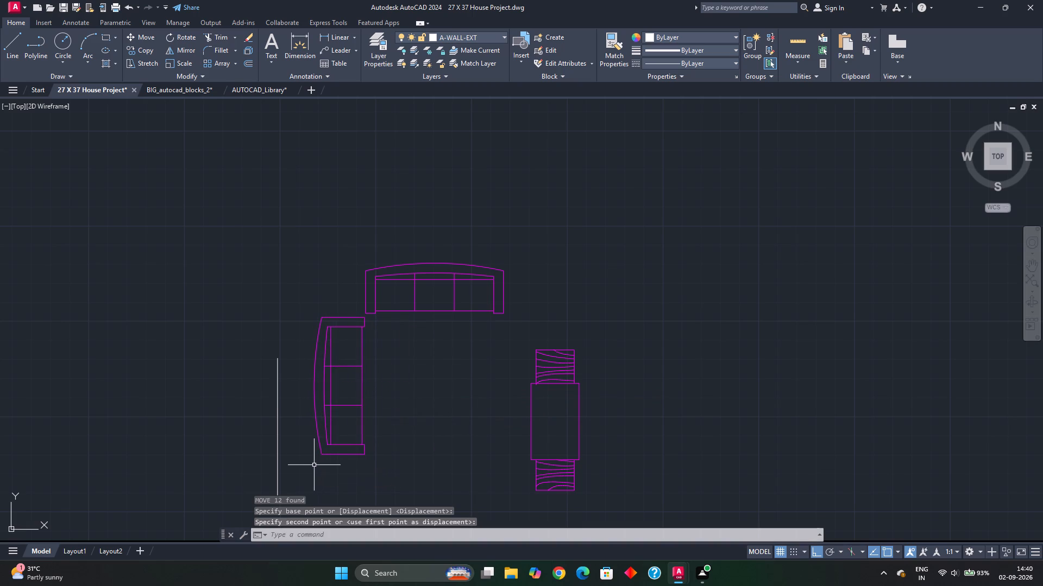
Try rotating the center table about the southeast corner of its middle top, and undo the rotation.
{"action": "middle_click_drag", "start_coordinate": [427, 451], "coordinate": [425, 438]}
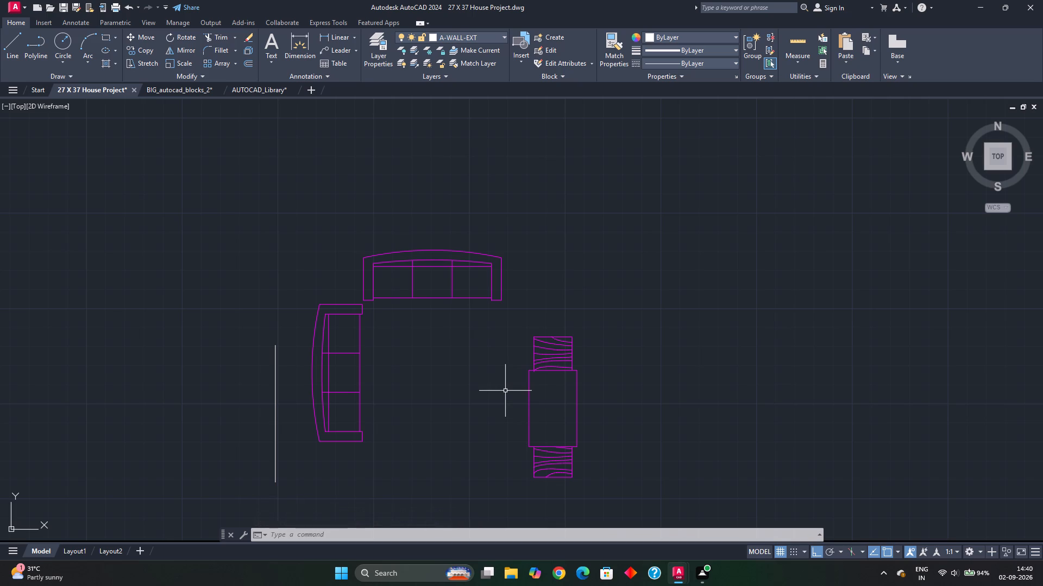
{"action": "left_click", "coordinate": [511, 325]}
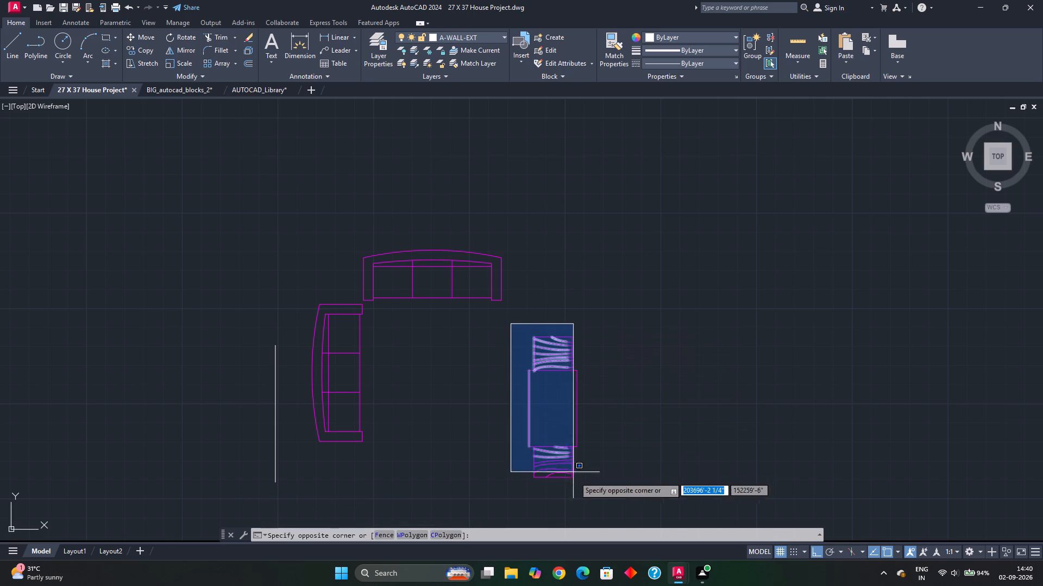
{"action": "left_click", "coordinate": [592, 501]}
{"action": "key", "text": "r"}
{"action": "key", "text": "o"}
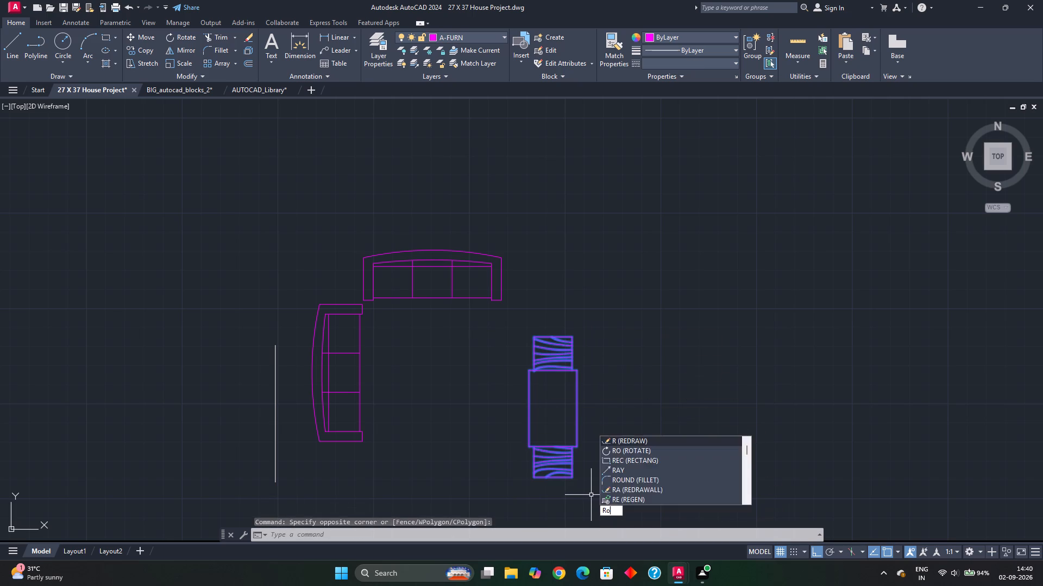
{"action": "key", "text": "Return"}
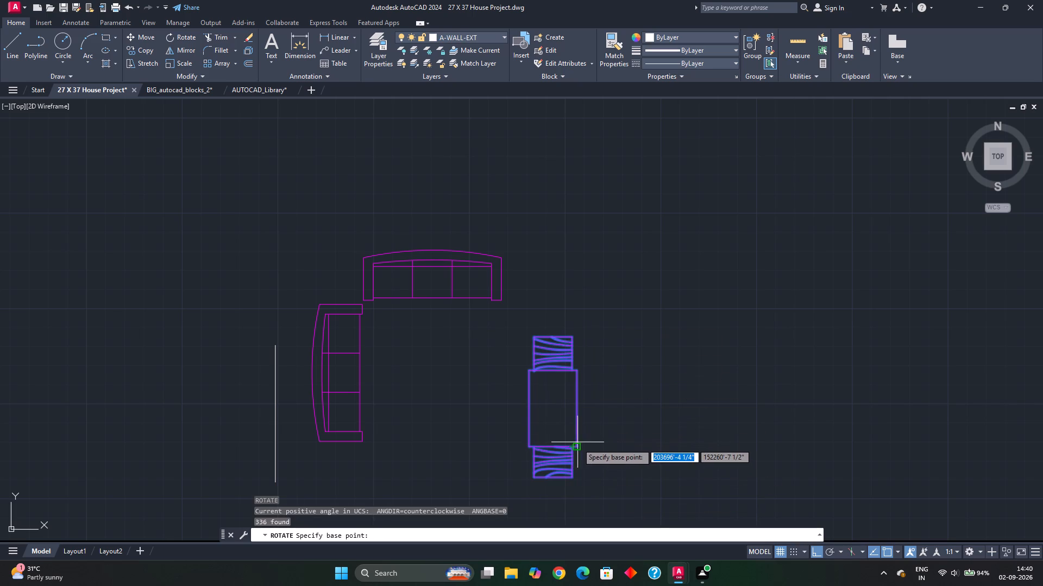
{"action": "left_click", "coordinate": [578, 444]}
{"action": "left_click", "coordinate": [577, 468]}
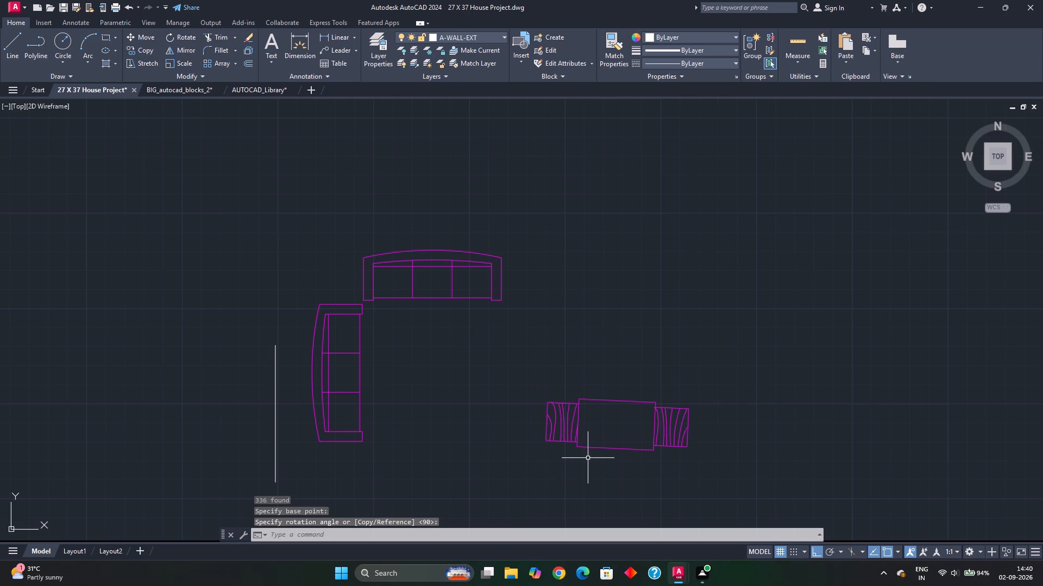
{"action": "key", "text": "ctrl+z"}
Rotate the center table a quarter turn about the southeast corner of its middle top so it lies east-west.
{"action": "left_click", "coordinate": [504, 320]}
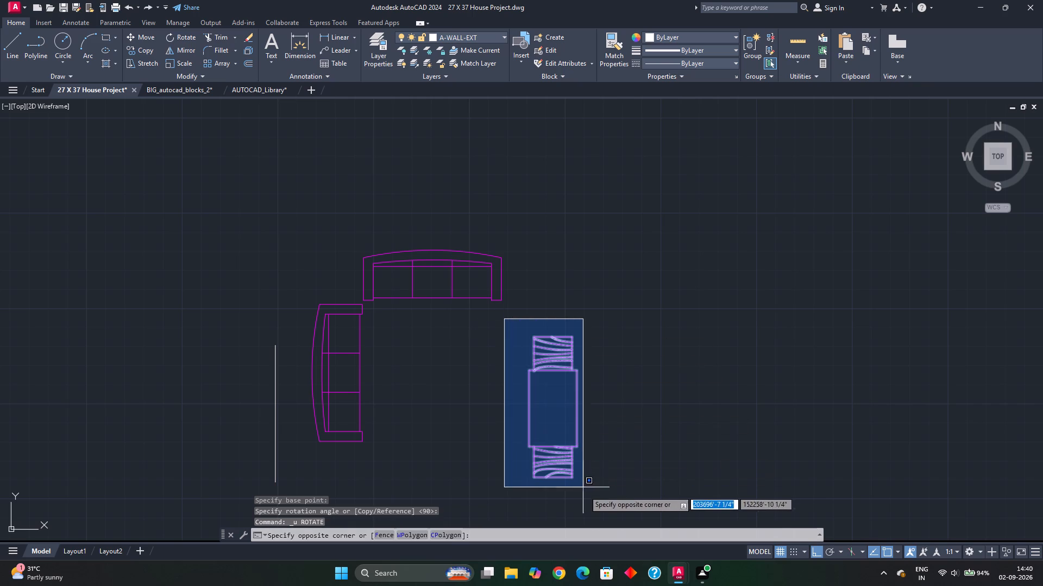
{"action": "left_click", "coordinate": [601, 504]}
{"action": "key", "text": "r"}
{"action": "key", "text": "o"}
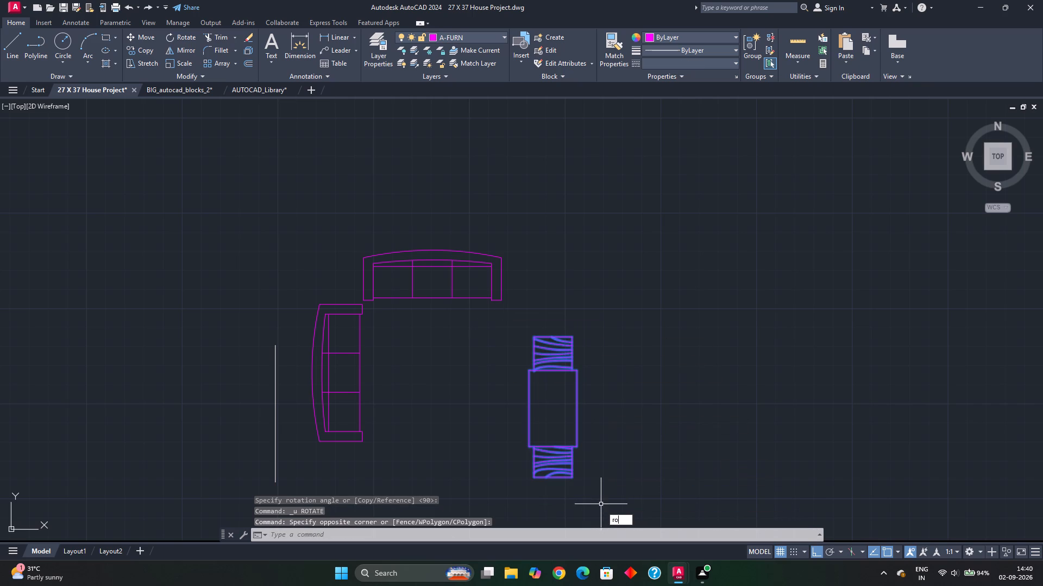
{"action": "key", "text": "Return"}
{"action": "left_click", "coordinate": [579, 448]}
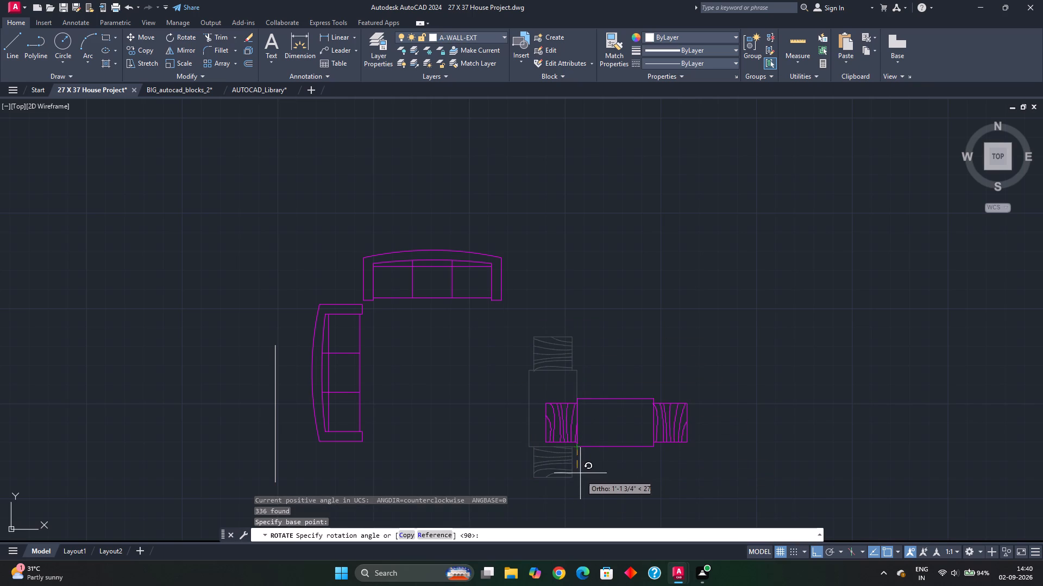
{"action": "left_click", "coordinate": [580, 475]}
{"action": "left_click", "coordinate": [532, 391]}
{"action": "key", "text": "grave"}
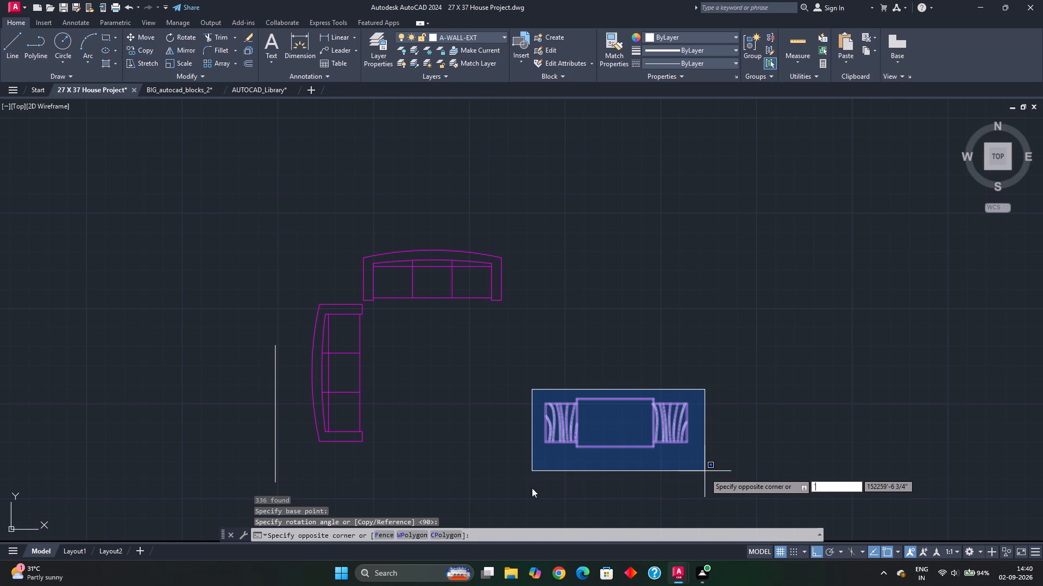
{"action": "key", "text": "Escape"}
Erase the vertical 6' reference line west of the rotated sofa.
{"action": "left_click_drag", "start_coordinate": [283, 406], "coordinate": [257, 405]}
{"action": "left_click", "coordinate": [235, 410]}
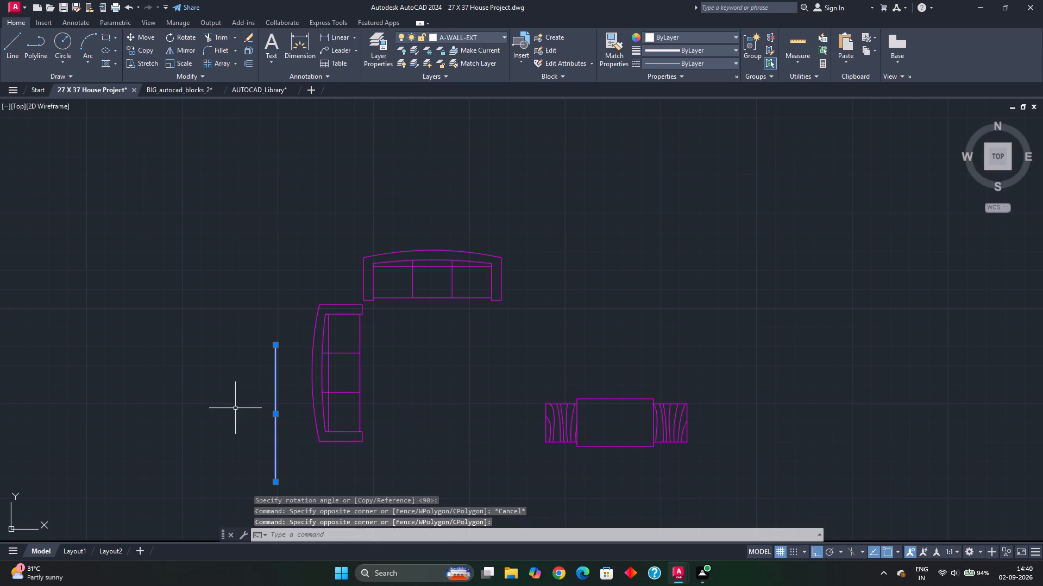
{"action": "key", "text": "Delete"}
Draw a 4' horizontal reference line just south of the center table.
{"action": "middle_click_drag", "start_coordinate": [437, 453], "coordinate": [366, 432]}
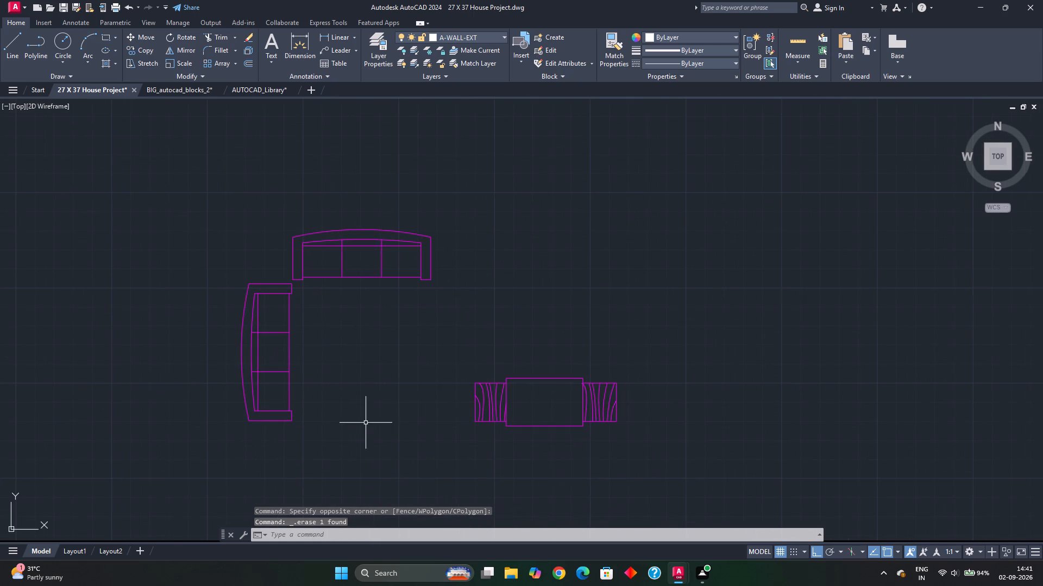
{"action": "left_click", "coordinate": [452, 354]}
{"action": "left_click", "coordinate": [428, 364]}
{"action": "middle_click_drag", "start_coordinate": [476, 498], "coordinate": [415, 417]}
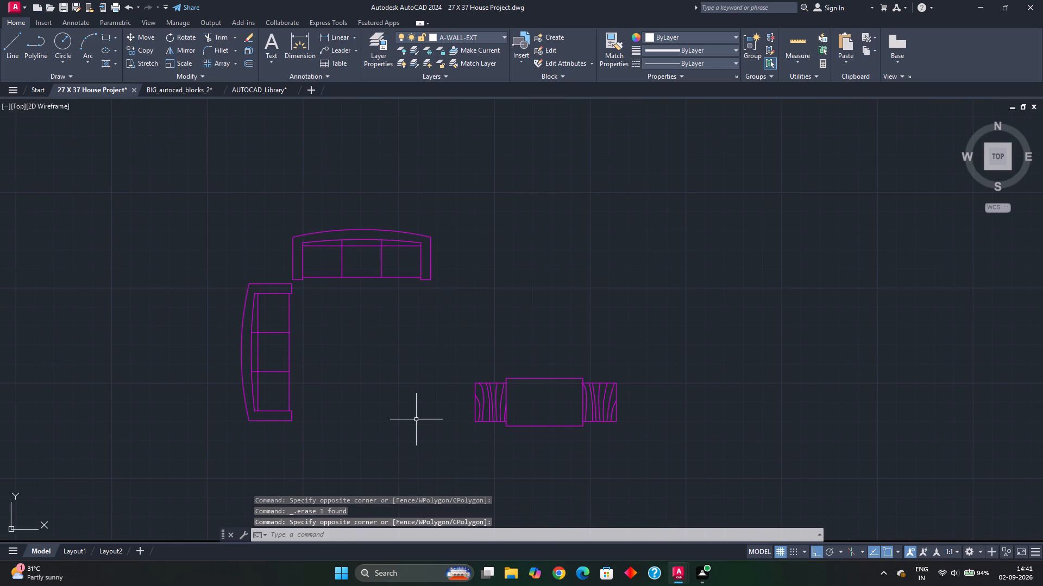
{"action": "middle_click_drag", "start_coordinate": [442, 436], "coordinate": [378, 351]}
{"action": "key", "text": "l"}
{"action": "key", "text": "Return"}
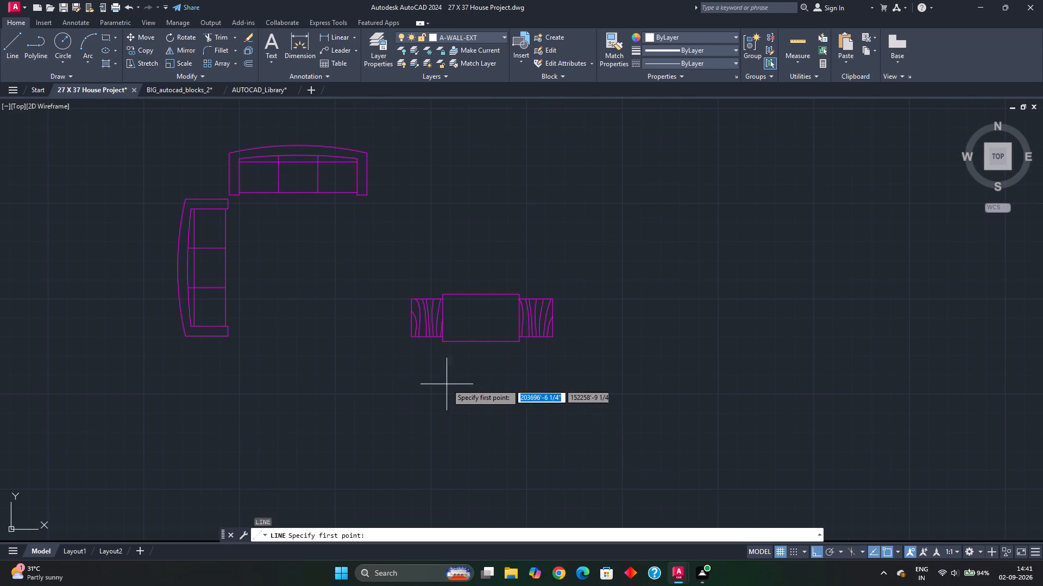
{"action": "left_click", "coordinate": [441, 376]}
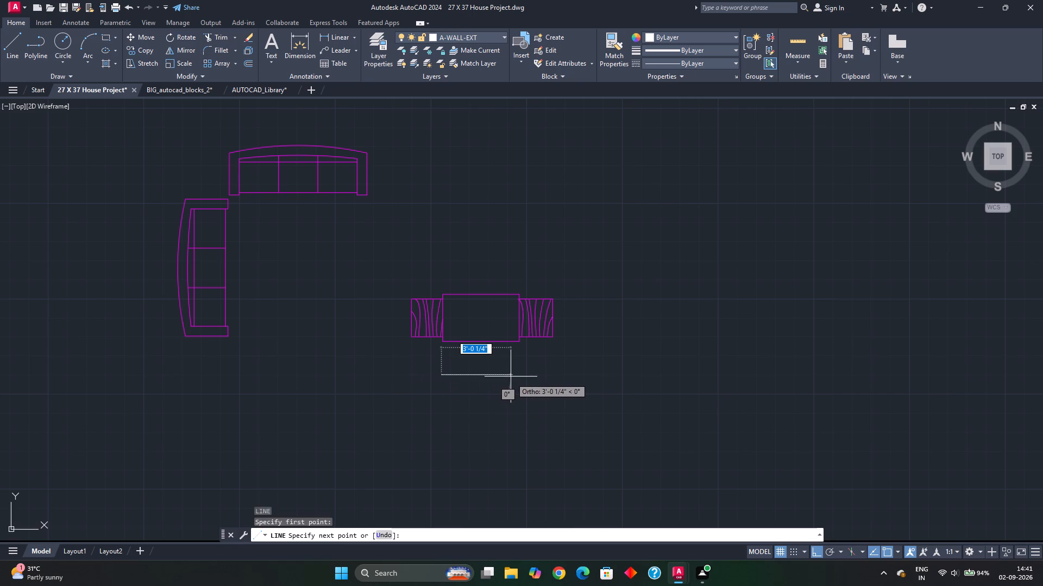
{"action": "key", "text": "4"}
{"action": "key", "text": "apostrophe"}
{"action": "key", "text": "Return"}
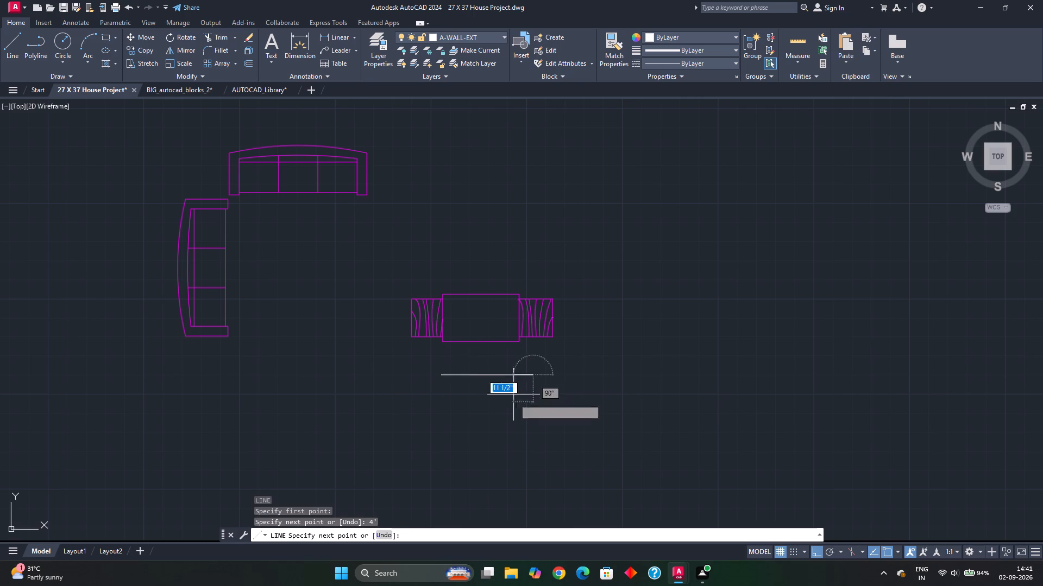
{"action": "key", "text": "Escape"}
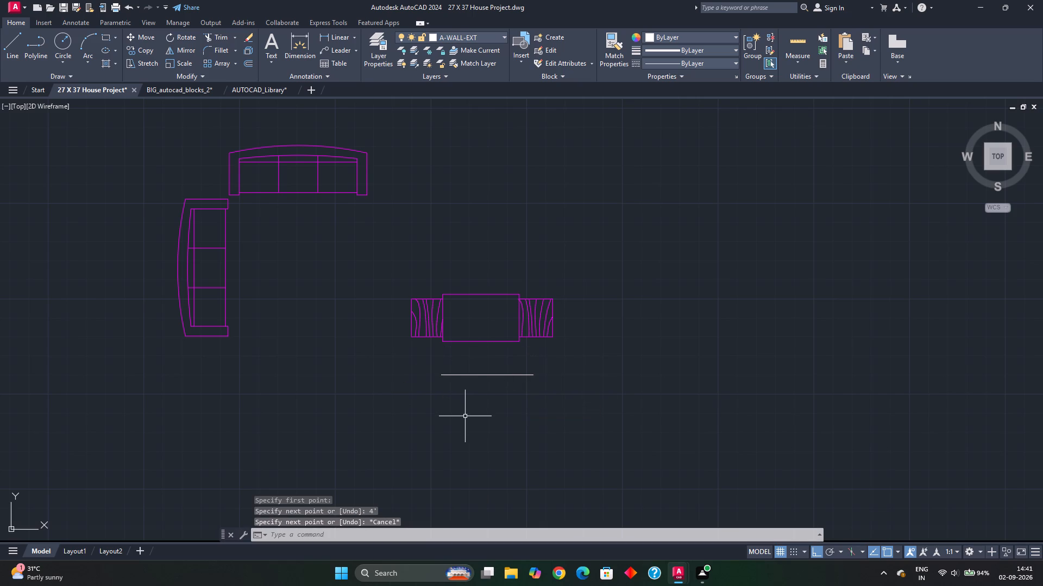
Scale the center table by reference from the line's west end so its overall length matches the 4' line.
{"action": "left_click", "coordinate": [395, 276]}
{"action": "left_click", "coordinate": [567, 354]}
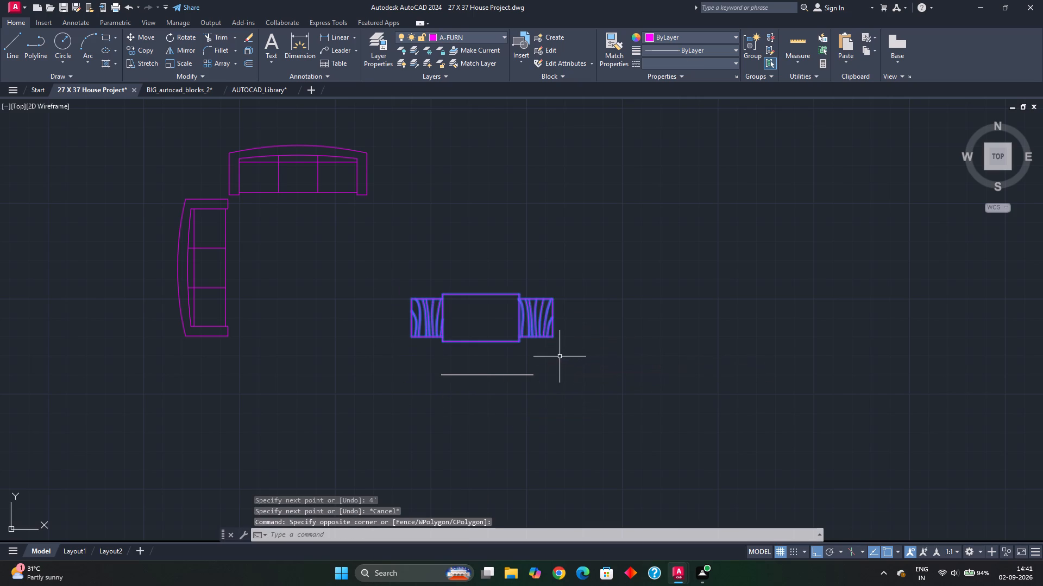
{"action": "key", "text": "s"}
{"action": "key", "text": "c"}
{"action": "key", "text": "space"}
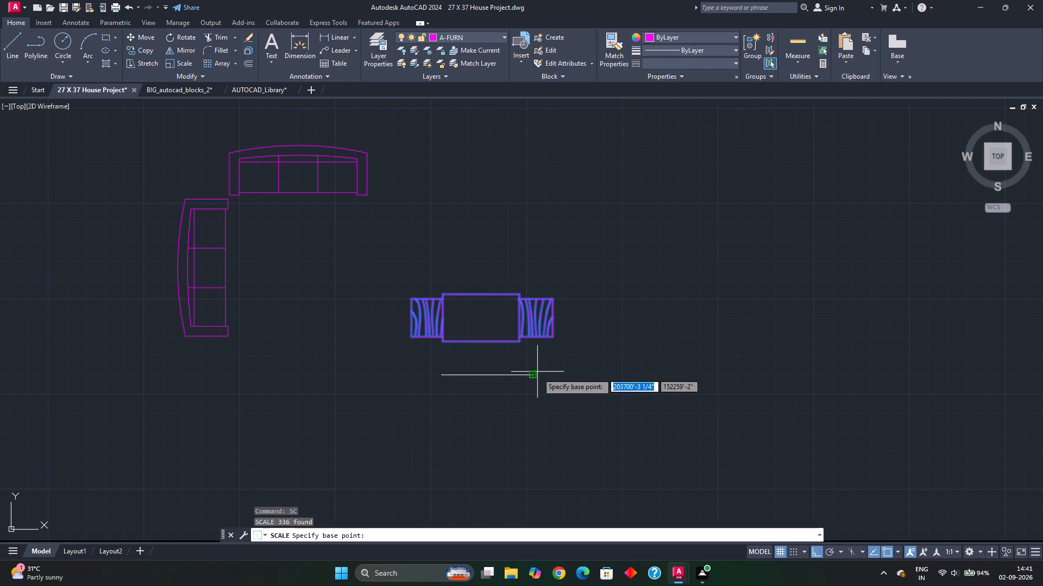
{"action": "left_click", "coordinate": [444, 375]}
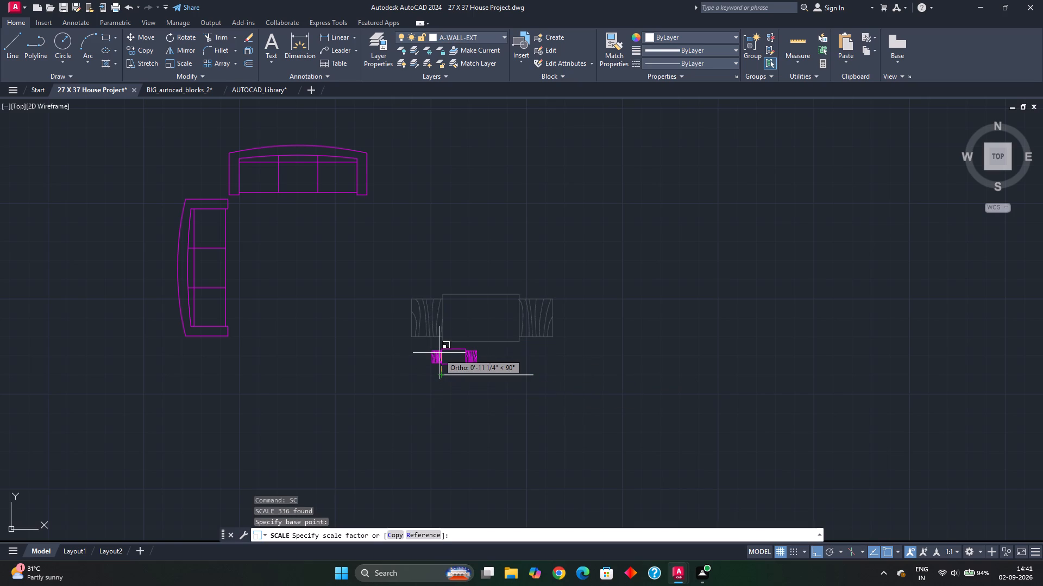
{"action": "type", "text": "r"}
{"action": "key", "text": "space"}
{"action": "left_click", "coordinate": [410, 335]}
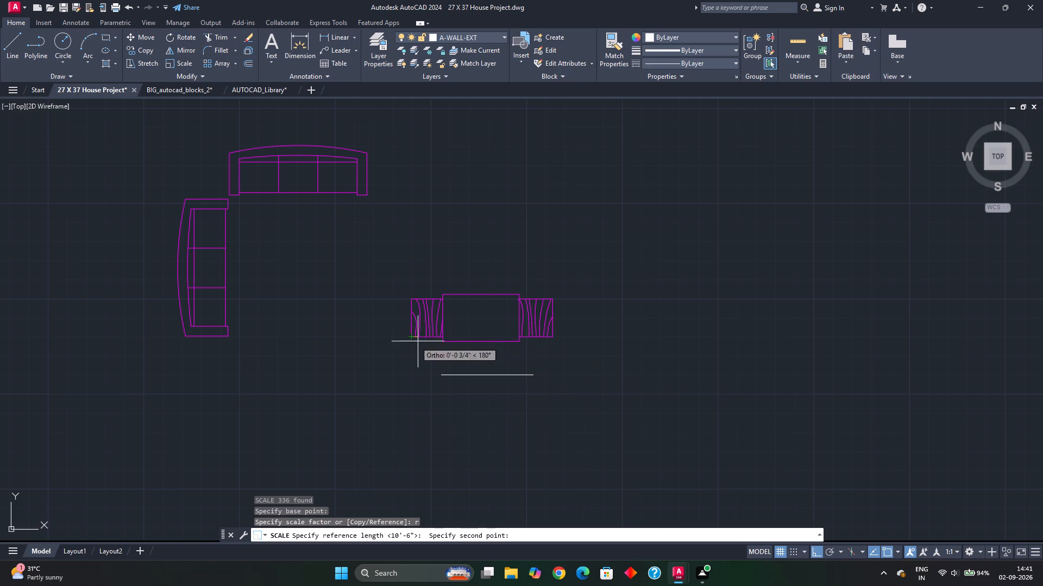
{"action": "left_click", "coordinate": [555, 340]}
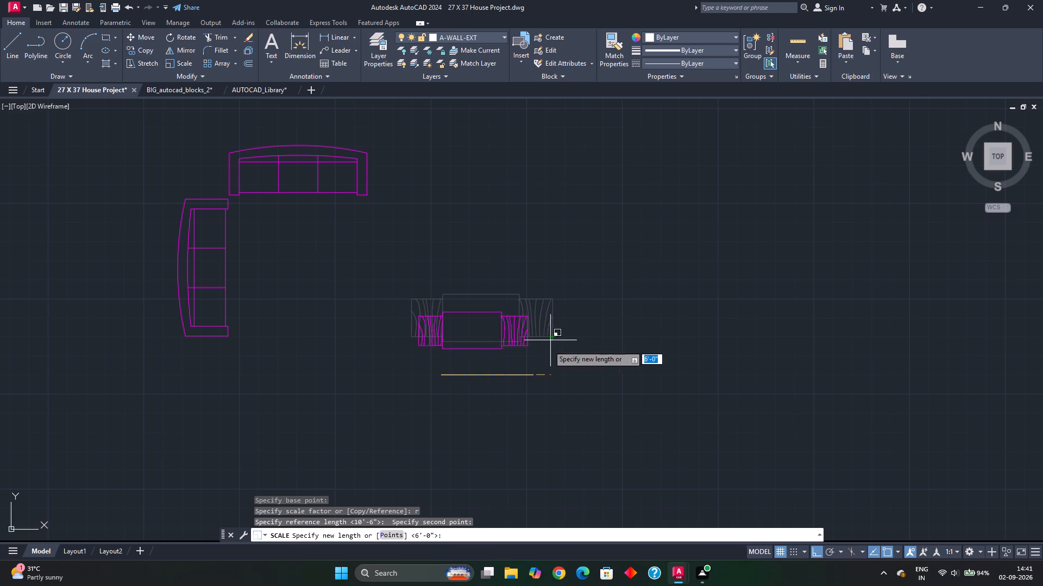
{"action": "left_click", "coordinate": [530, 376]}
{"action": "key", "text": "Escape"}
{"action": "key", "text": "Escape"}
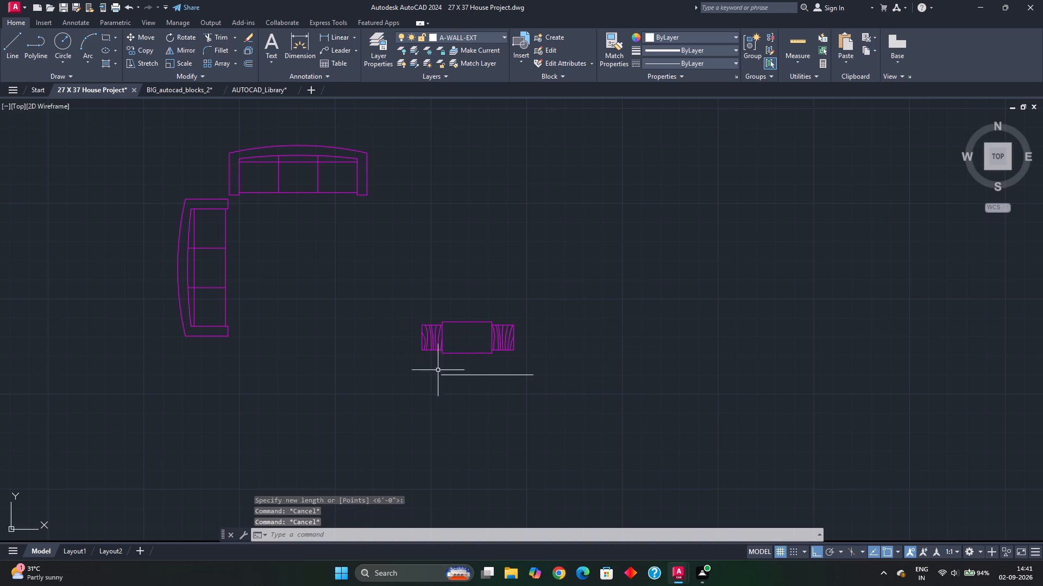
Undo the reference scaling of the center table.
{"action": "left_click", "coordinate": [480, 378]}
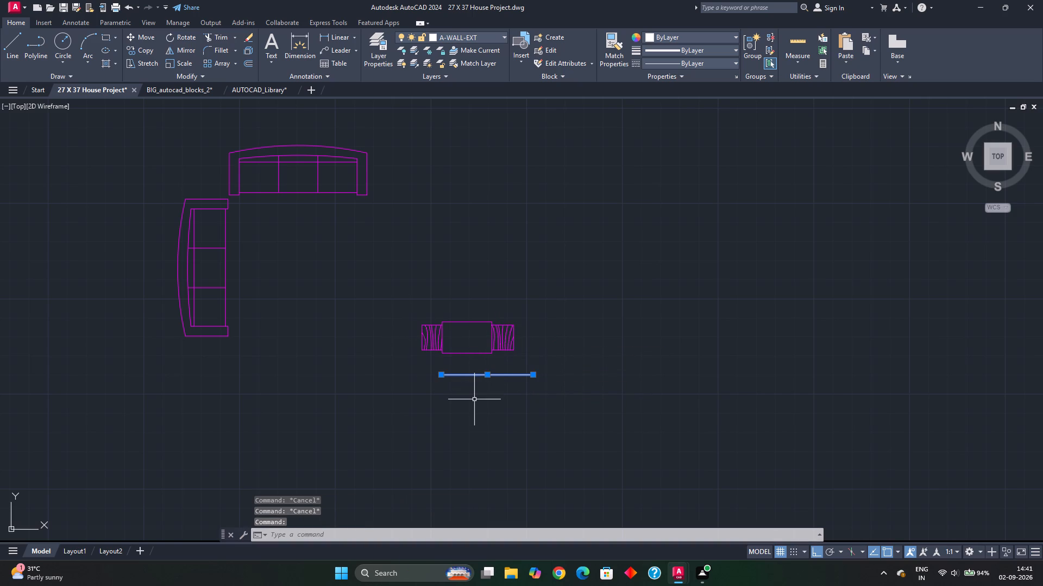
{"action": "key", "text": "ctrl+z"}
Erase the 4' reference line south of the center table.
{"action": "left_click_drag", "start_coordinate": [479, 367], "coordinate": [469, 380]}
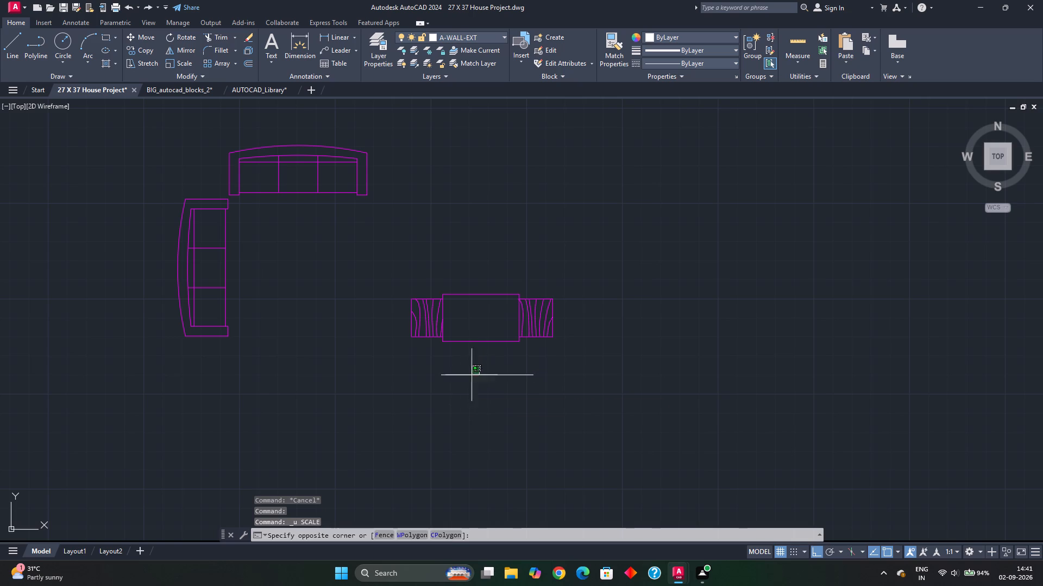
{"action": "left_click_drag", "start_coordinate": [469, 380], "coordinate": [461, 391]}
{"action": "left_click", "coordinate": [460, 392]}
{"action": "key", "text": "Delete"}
Move the center table by its south edge midpoint into the space enclosed by the two sofas, with Ortho off.
{"action": "left_click", "coordinate": [379, 279]}
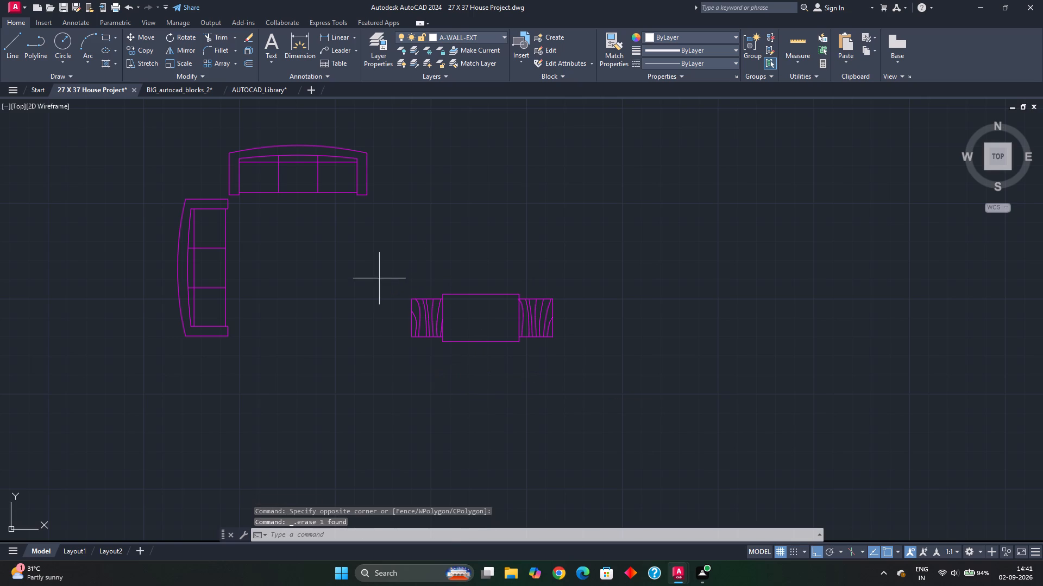
{"action": "left_click", "coordinate": [598, 360]}
{"action": "key", "text": "m"}
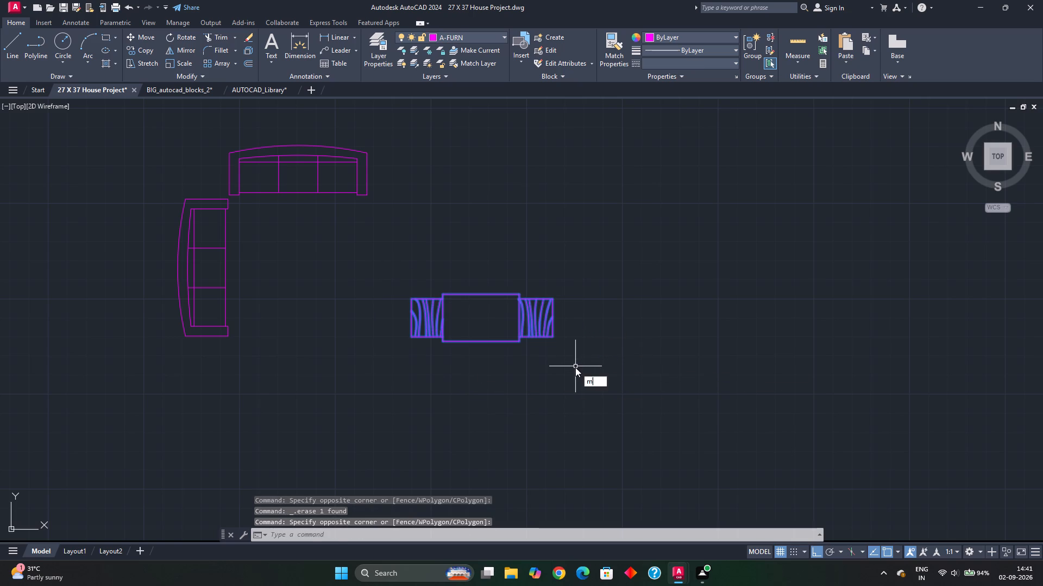
{"action": "key", "text": "Return"}
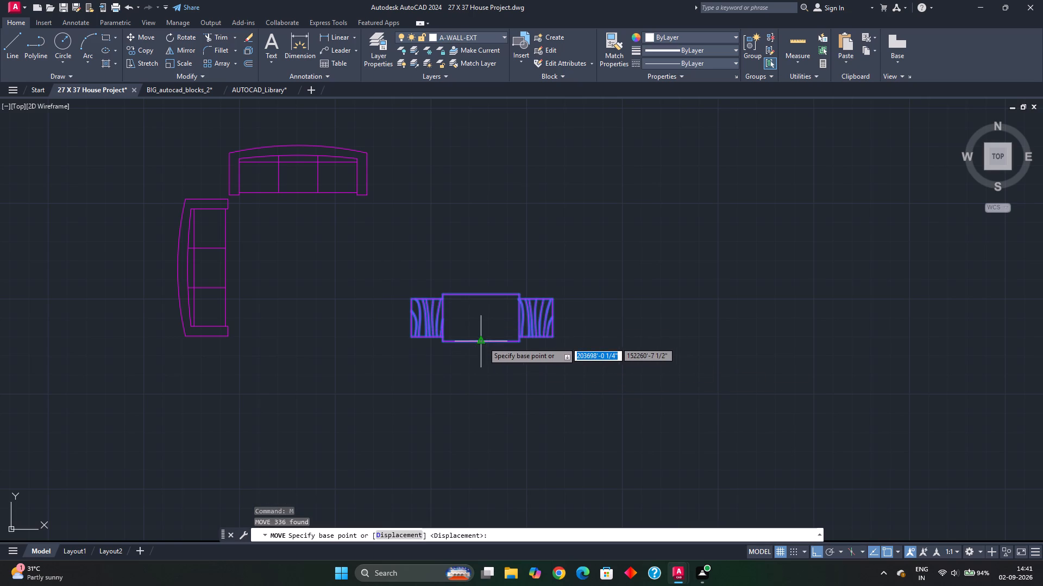
{"action": "left_click", "coordinate": [483, 341]}
{"action": "key", "text": "F8"}
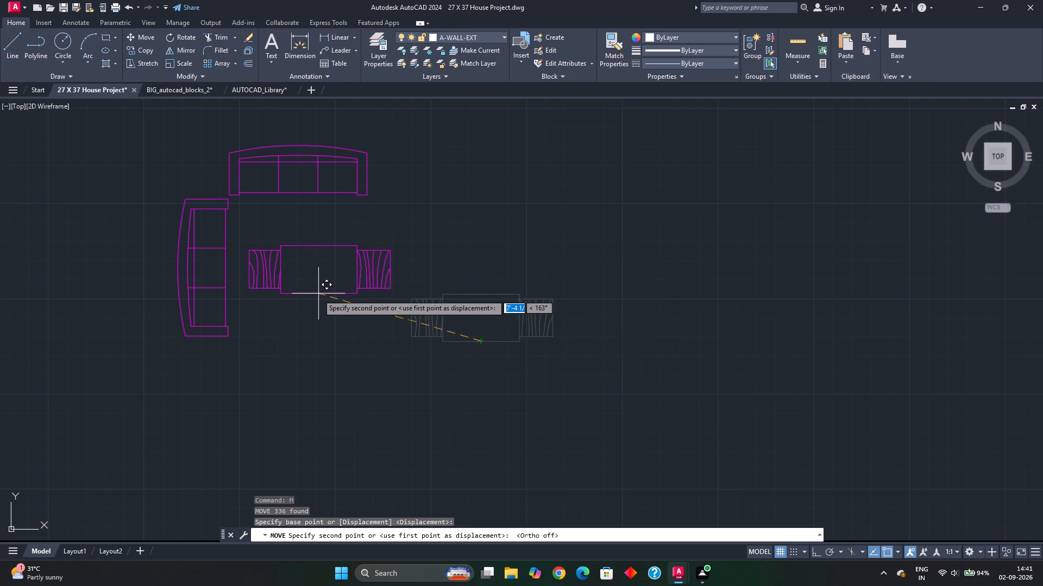
{"action": "left_click", "coordinate": [315, 294]}
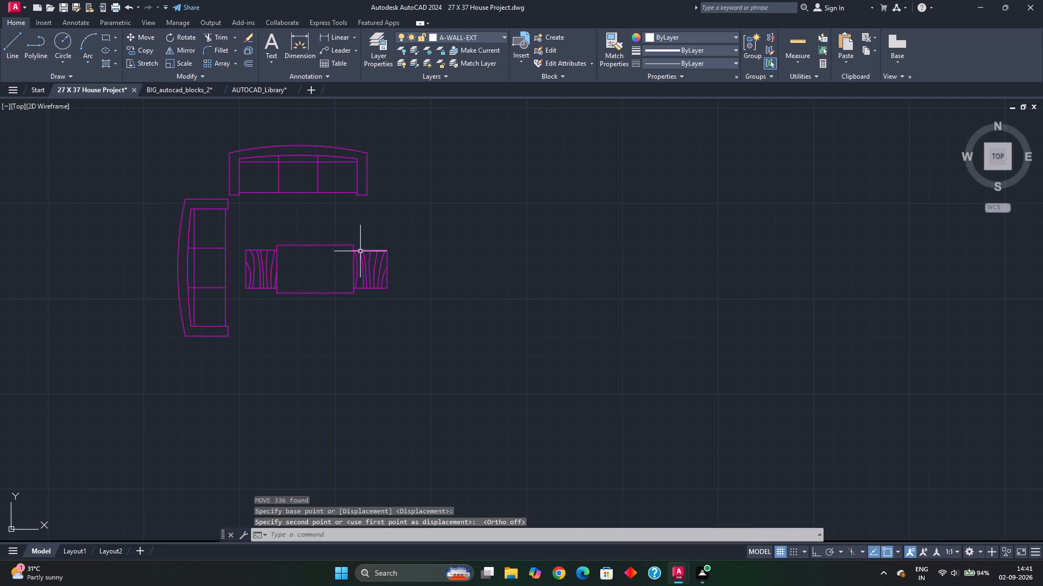
Erase the wood-grained side piece at the east end of the center table.
{"action": "left_click_drag", "start_coordinate": [347, 230], "coordinate": [376, 292]}
{"action": "key", "text": "Escape"}
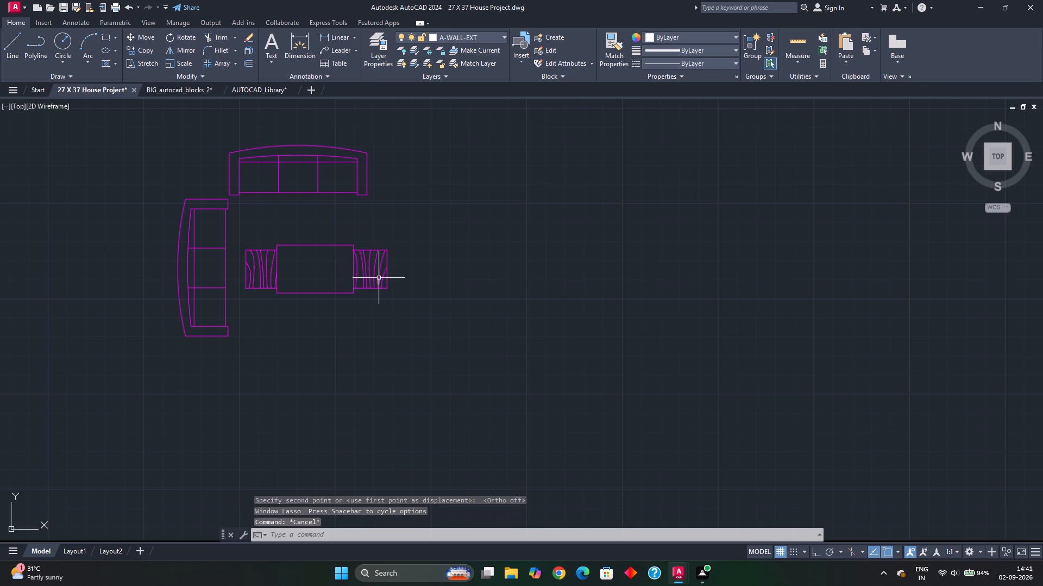
{"action": "left_click", "coordinate": [341, 233]}
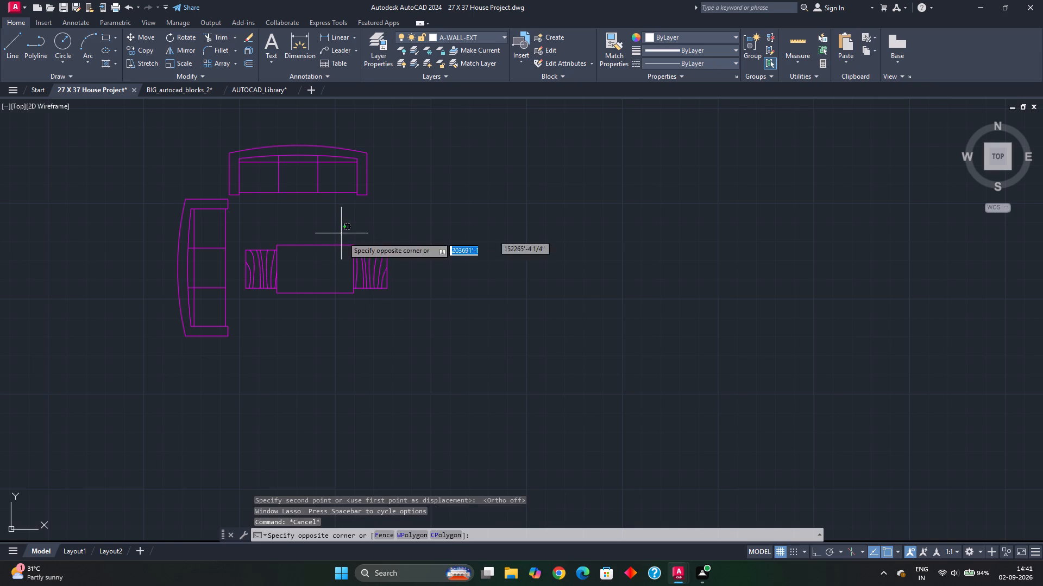
{"action": "key", "text": "Escape"}
{"action": "scroll", "coordinate": [381, 281], "scroll_direction": "up", "scroll_amount": 2}
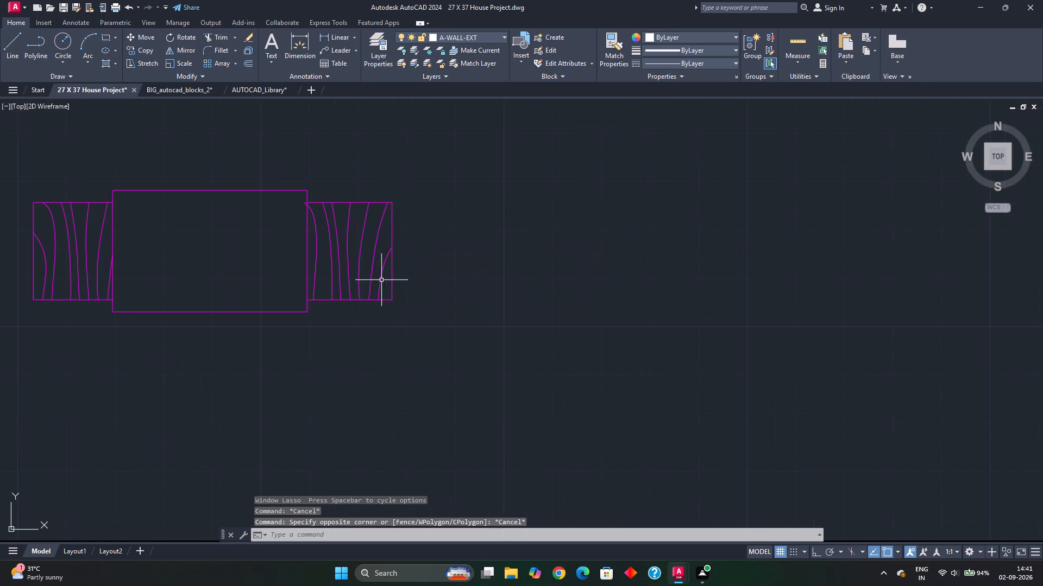
{"action": "left_click", "coordinate": [355, 183]}
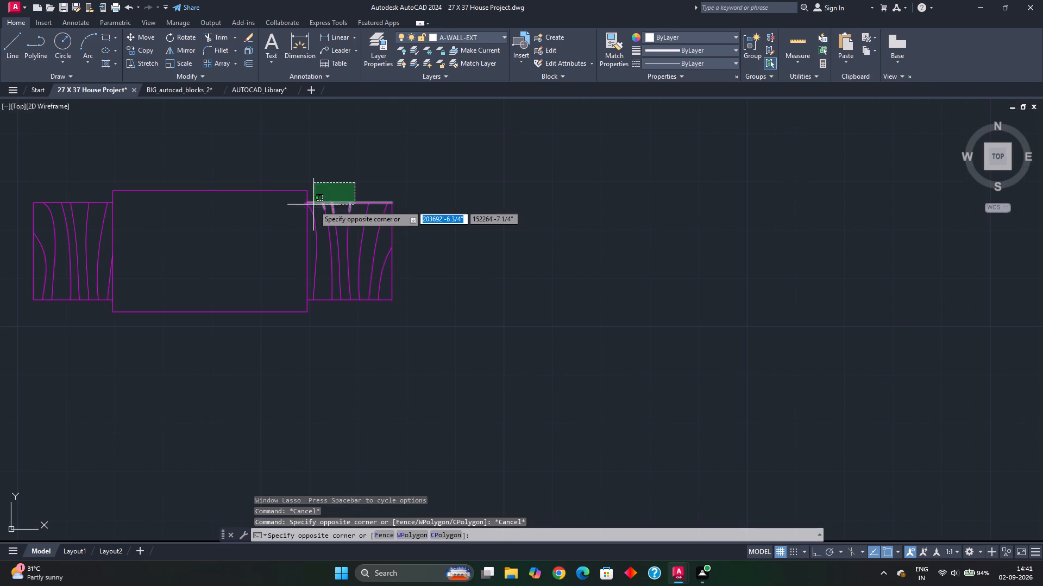
{"action": "key", "text": "Escape"}
{"action": "left_click", "coordinate": [301, 197]}
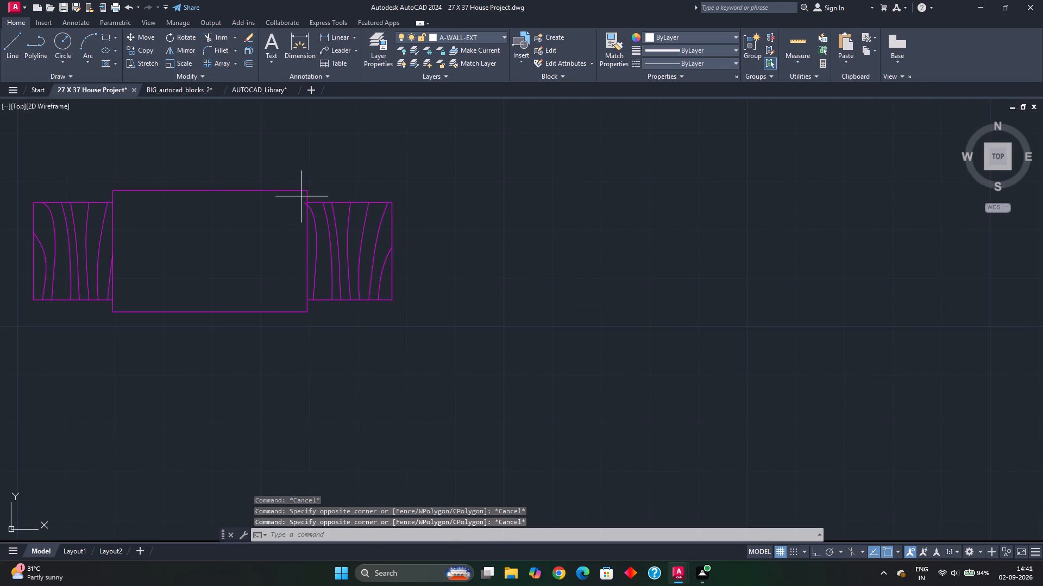
{"action": "left_click", "coordinate": [411, 308]}
{"action": "key", "text": "Delete"}
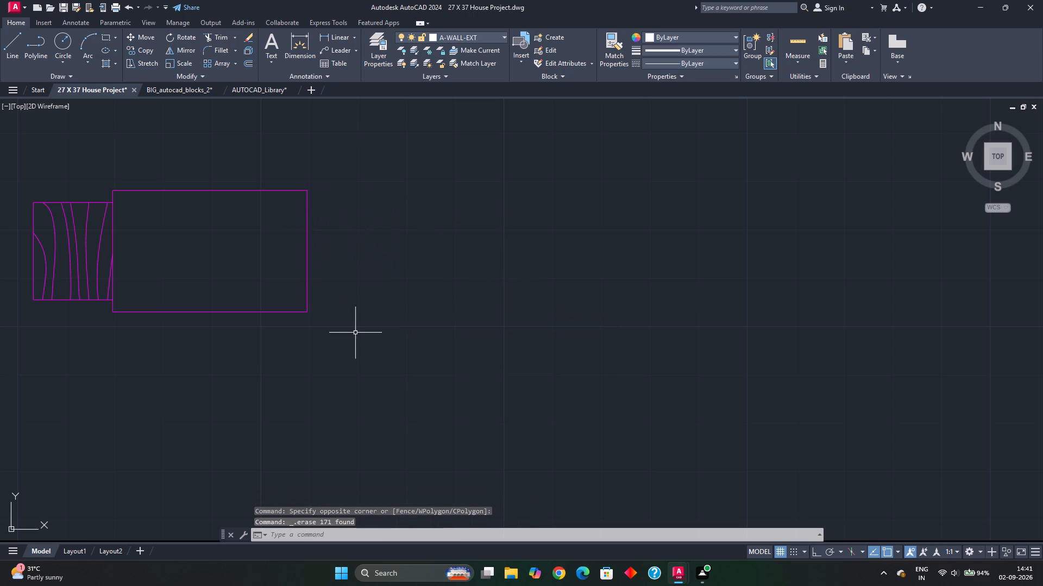
Erase the wood-grained side piece at the west end of the center table, keeping the plain rectangular top.
{"action": "middle_click_drag", "start_coordinate": [334, 329], "coordinate": [521, 333]}
{"action": "left_click", "coordinate": [208, 195]}
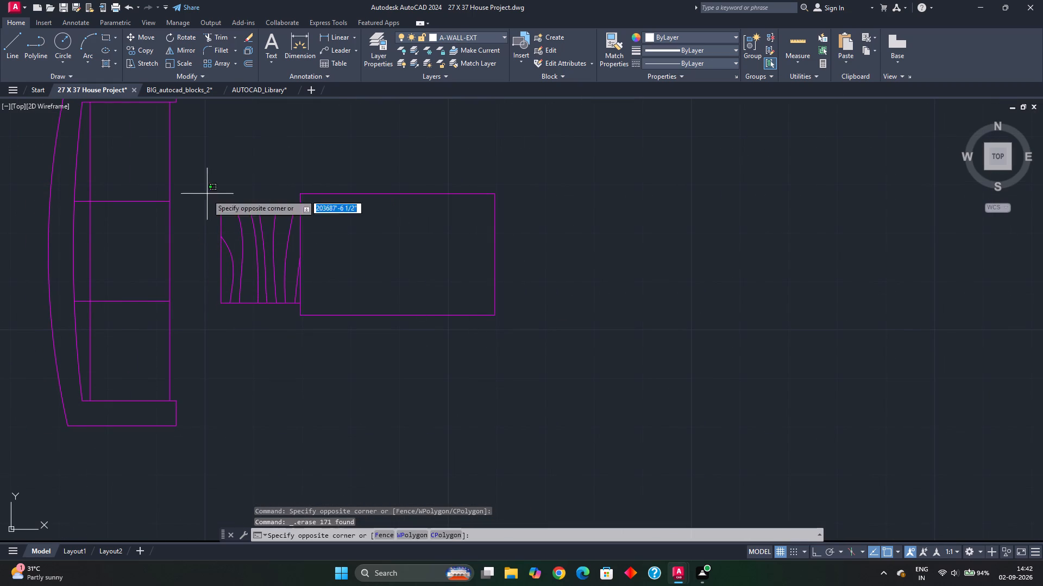
{"action": "left_click", "coordinate": [310, 307]}
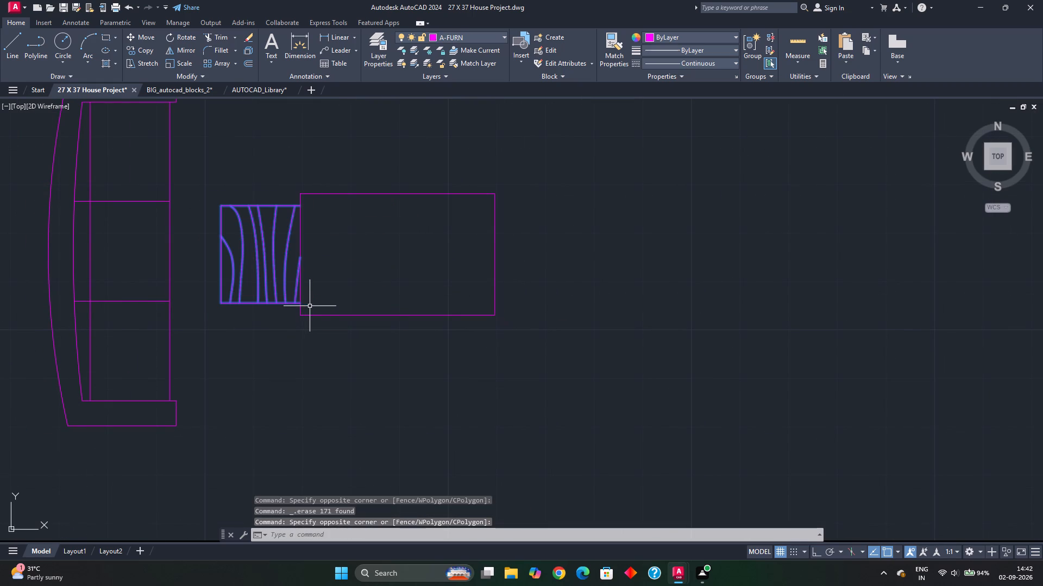
{"action": "key", "text": "Delete"}
{"action": "scroll", "coordinate": [303, 301], "scroll_direction": "down", "scroll_amount": 2}
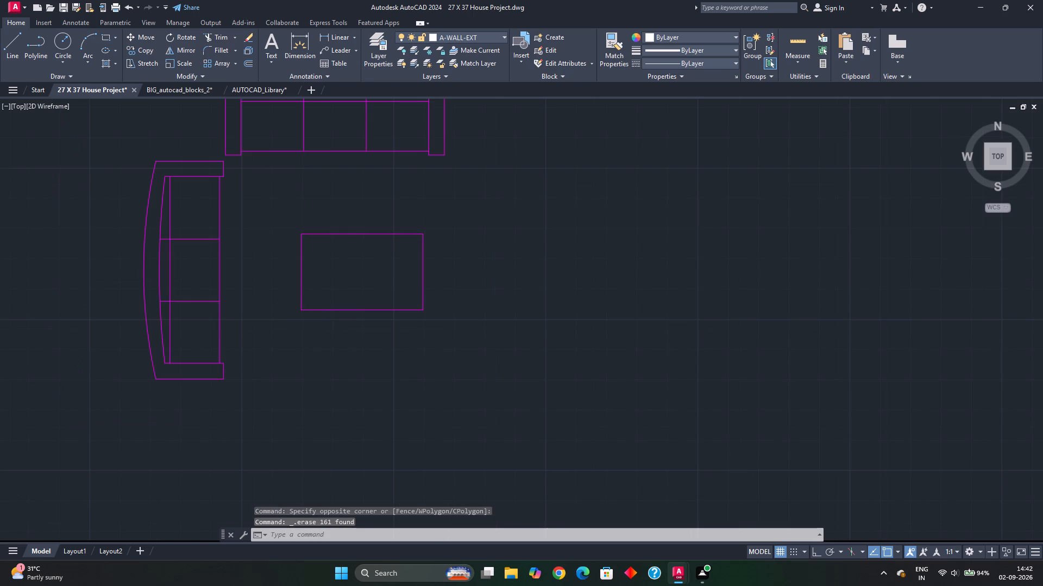
Move both sofas and the center table together into the living area east of the staircase in the floor plan.
{"action": "middle_click_drag", "start_coordinate": [319, 335], "coordinate": [323, 359]}
{"action": "left_click", "coordinate": [148, 158]}
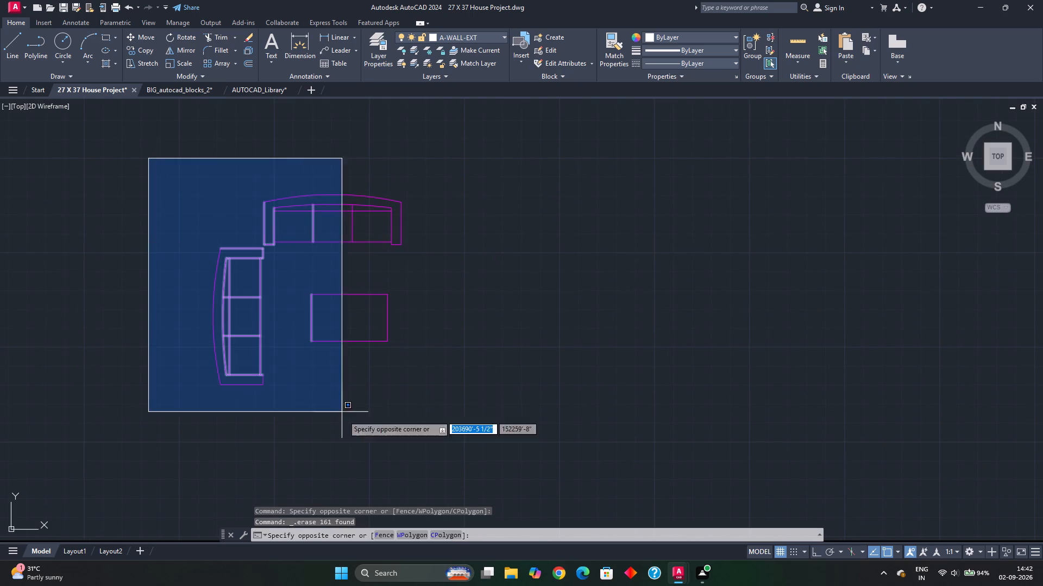
{"action": "left_click", "coordinate": [453, 425]}
{"action": "key", "text": "m"}
{"action": "key", "text": "Return"}
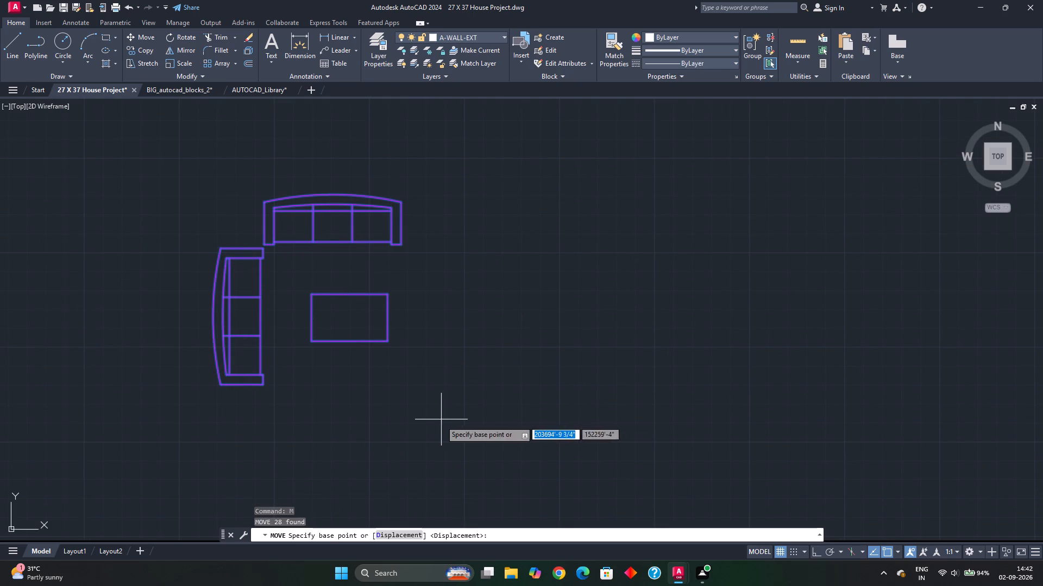
{"action": "left_click", "coordinate": [348, 296]}
{"action": "scroll", "coordinate": [271, 358], "scroll_direction": "down", "scroll_amount": 2}
{"action": "middle_click_drag", "start_coordinate": [273, 365], "coordinate": [347, 351]}
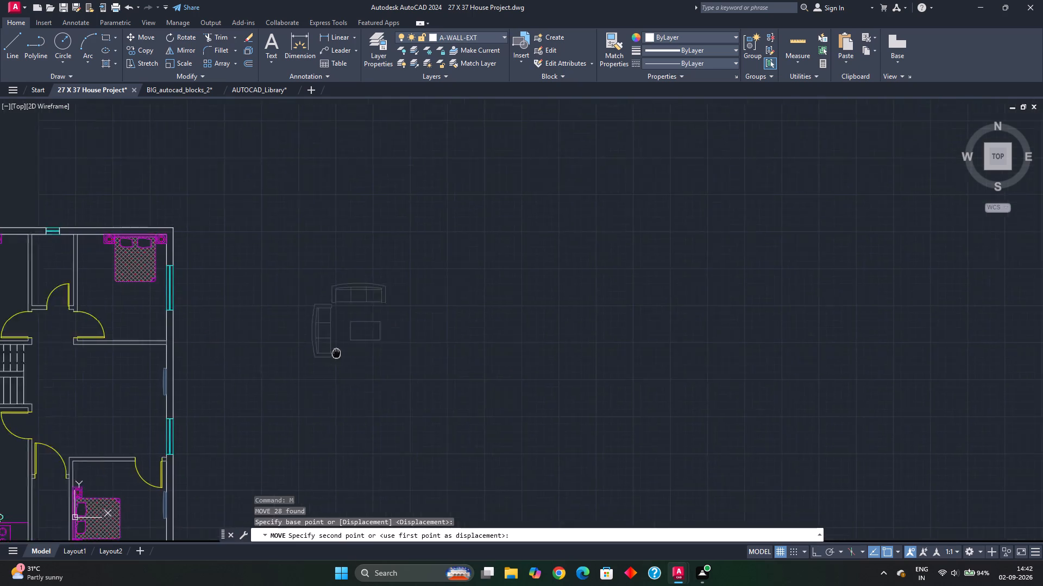
{"action": "middle_click_drag", "start_coordinate": [347, 351], "coordinate": [518, 303]}
{"action": "scroll", "coordinate": [312, 340], "scroll_direction": "up", "scroll_amount": 1}
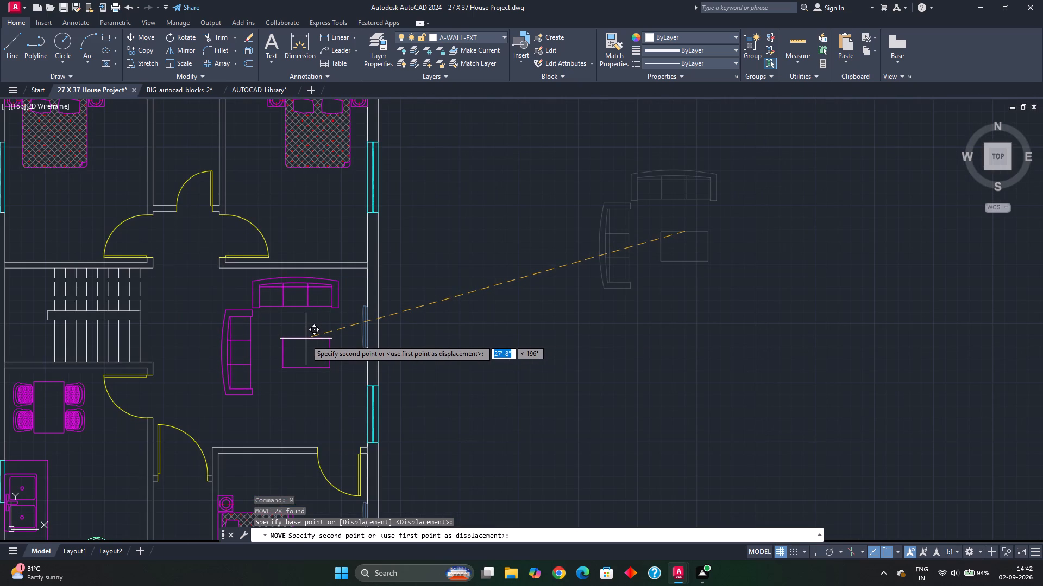
{"action": "left_click", "coordinate": [306, 340]}
Move the center table about 9" northwest, closer to the two sofas in the living area.
{"action": "left_click", "coordinate": [274, 333]}
{"action": "left_click", "coordinate": [340, 383]}
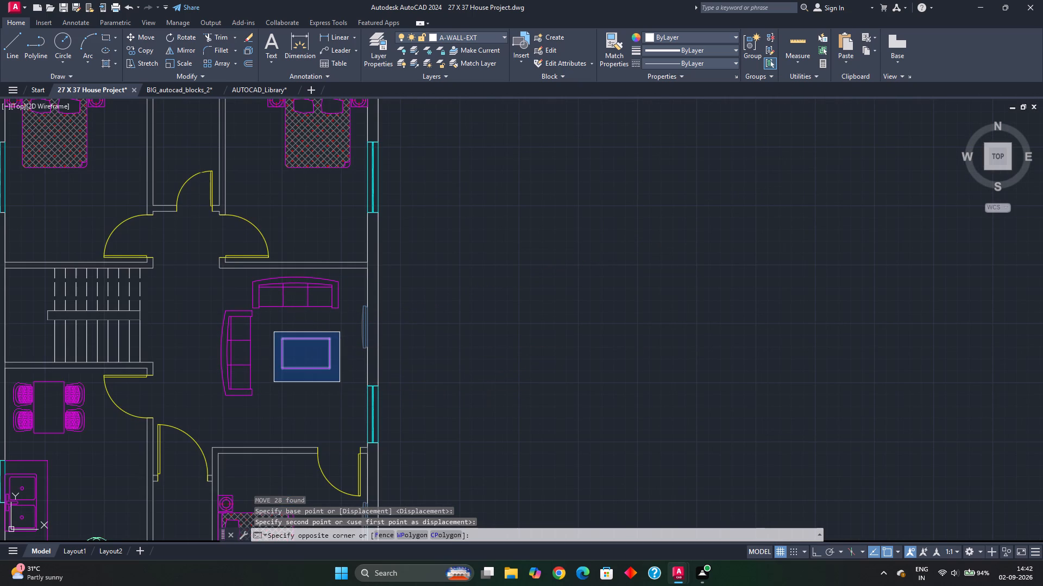
{"action": "scroll", "coordinate": [336, 379], "scroll_direction": "up", "scroll_amount": 1}
{"action": "key", "text": "m"}
{"action": "key", "text": "Return"}
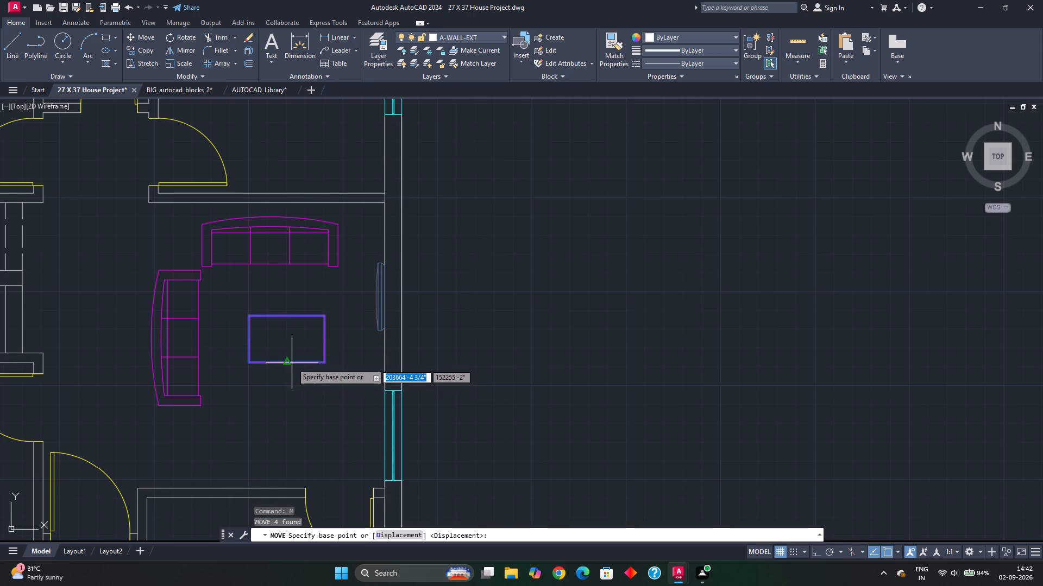
{"action": "left_click", "coordinate": [288, 362]}
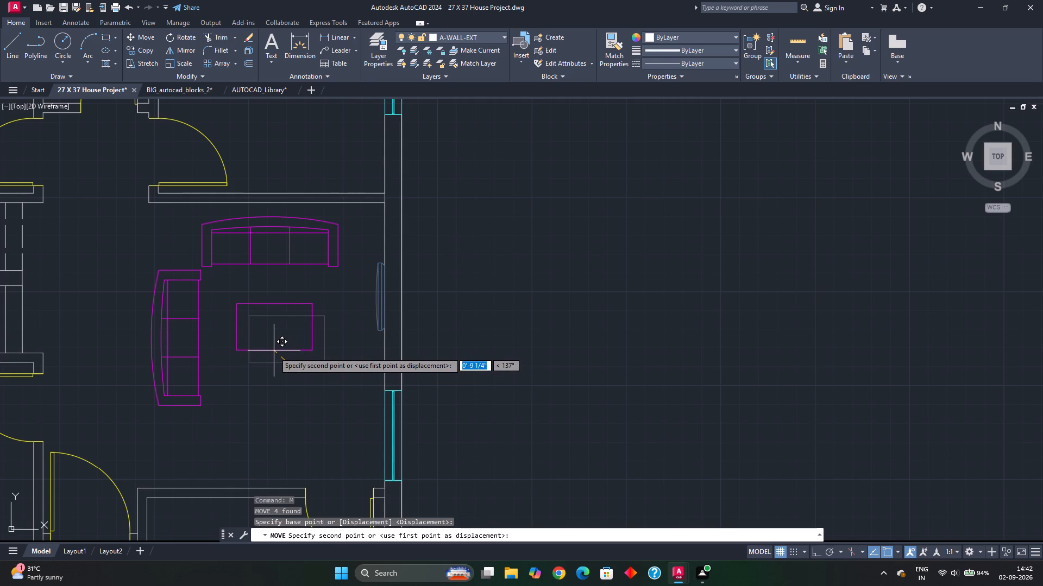
{"action": "left_click", "coordinate": [274, 351]}
Review the furniture layout across the whole house floor plan.
{"action": "scroll", "coordinate": [345, 386], "scroll_direction": "down", "scroll_amount": 2}
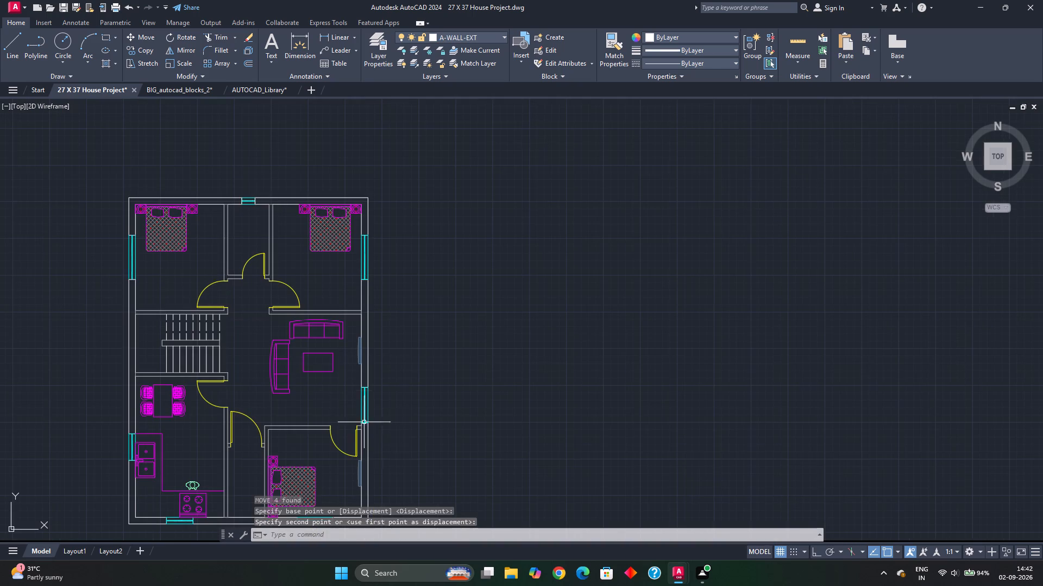
{"action": "middle_click_drag", "start_coordinate": [406, 431], "coordinate": [412, 382]}
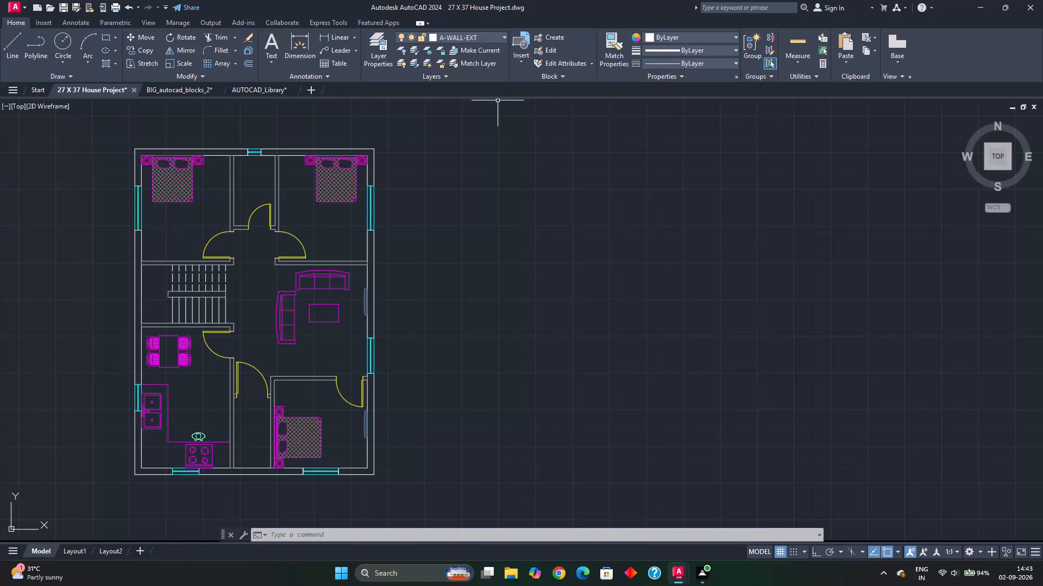
{"action": "middle_click_drag", "start_coordinate": [299, 323], "coordinate": [517, 300]}
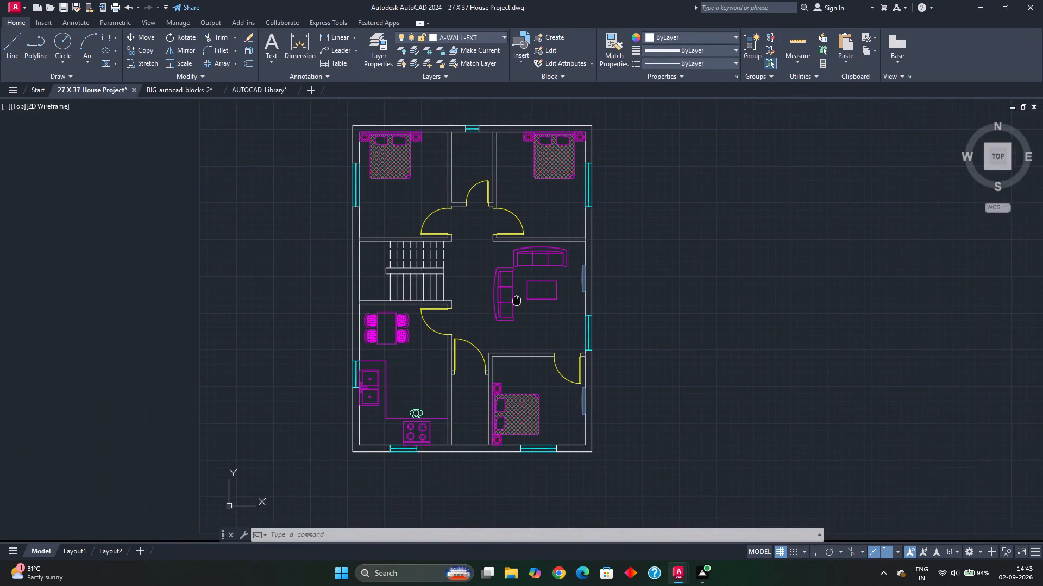
{"action": "middle_click_drag", "start_coordinate": [517, 300], "coordinate": [518, 298]}
{"action": "scroll", "coordinate": [466, 324], "scroll_direction": "down", "scroll_amount": 1}
{"action": "middle_click", "coordinate": [466, 324]}
{"action": "scroll", "coordinate": [461, 315], "scroll_direction": "up", "scroll_amount": 1}
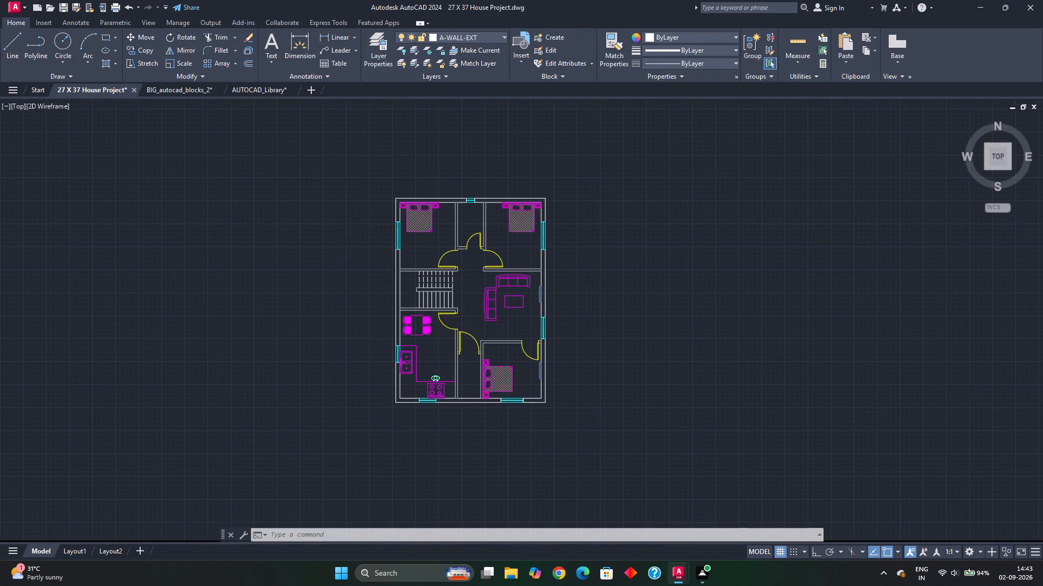
{"action": "middle_click_drag", "start_coordinate": [461, 315], "coordinate": [440, 324]}
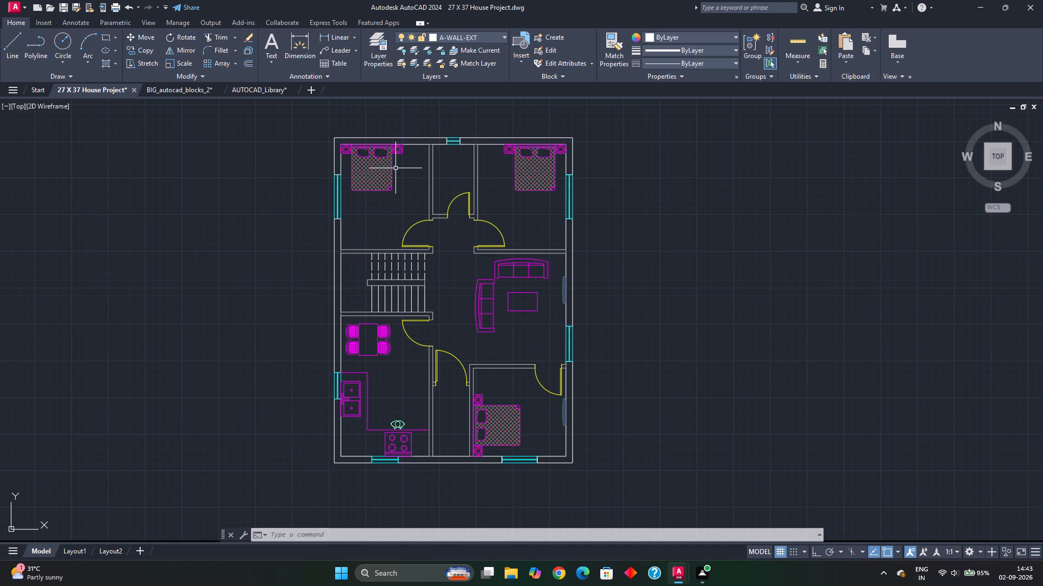
Hatch the exterior wall segments on both sides of the north window with the GOST_GROUND pattern.
{"action": "key", "text": "h"}
{"action": "key", "text": "Return"}
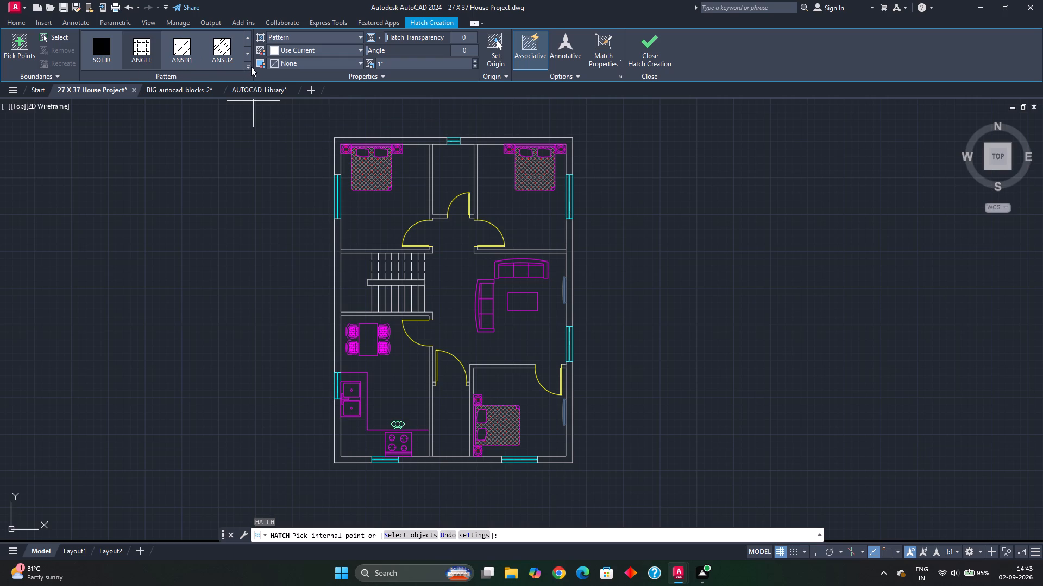
{"action": "scroll", "coordinate": [245, 66], "scroll_direction": "down", "scroll_amount": 2}
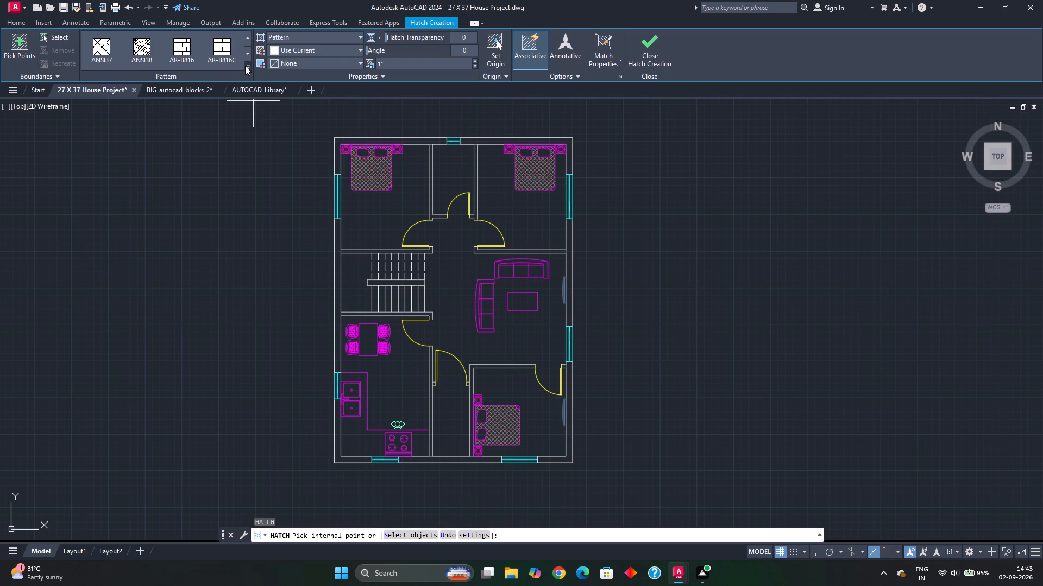
{"action": "scroll", "coordinate": [122, 55], "scroll_direction": "down", "scroll_amount": 2}
{"action": "scroll", "coordinate": [118, 54], "scroll_direction": "up", "scroll_amount": 1}
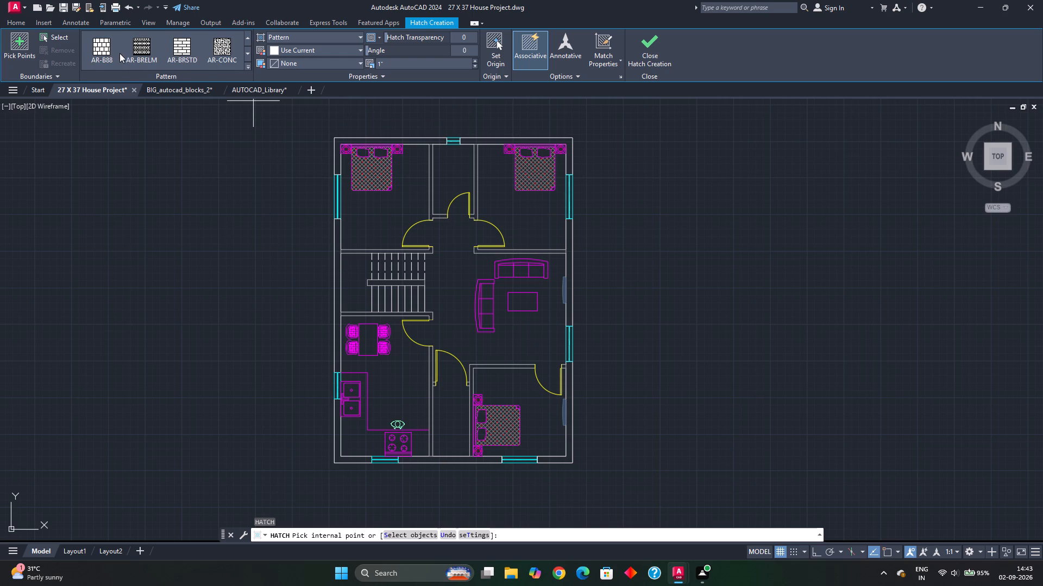
{"action": "scroll", "coordinate": [150, 53], "scroll_direction": "down", "scroll_amount": 2}
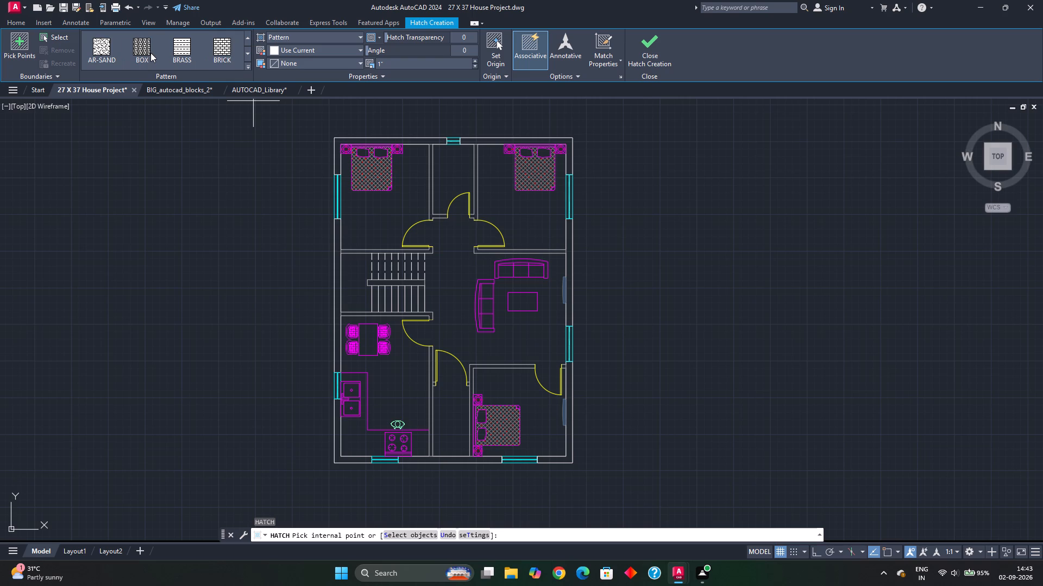
{"action": "scroll", "coordinate": [150, 53], "scroll_direction": "down", "scroll_amount": 2}
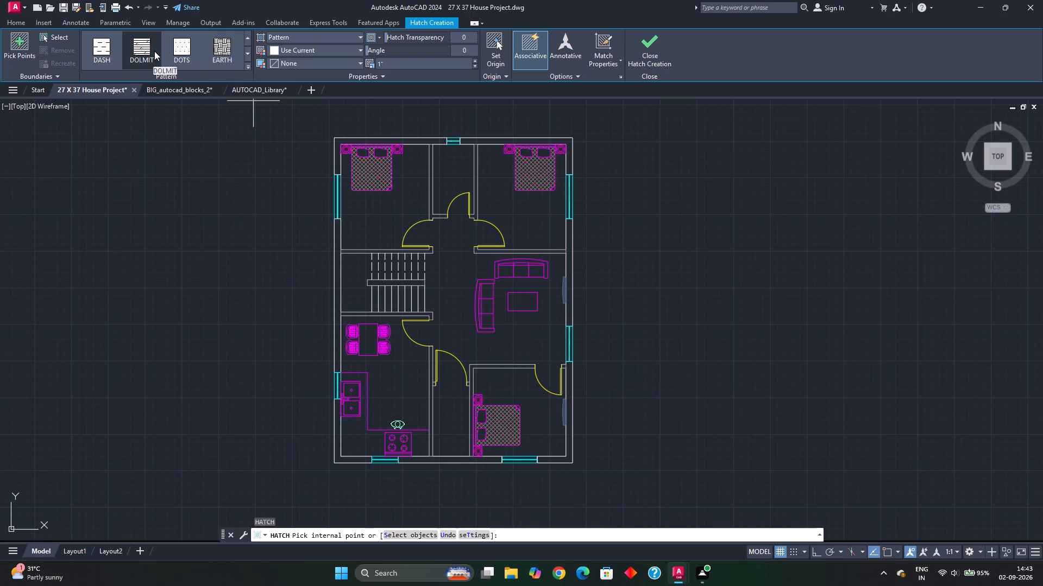
{"action": "scroll", "coordinate": [148, 59], "scroll_direction": "down", "scroll_amount": 1}
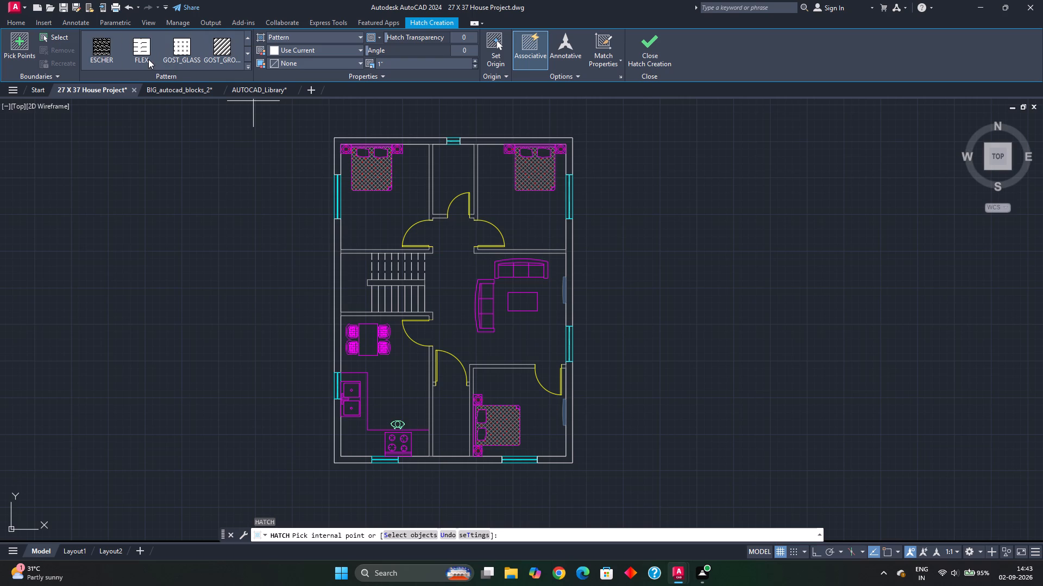
{"action": "scroll", "coordinate": [234, 61], "scroll_direction": "down", "scroll_amount": 1}
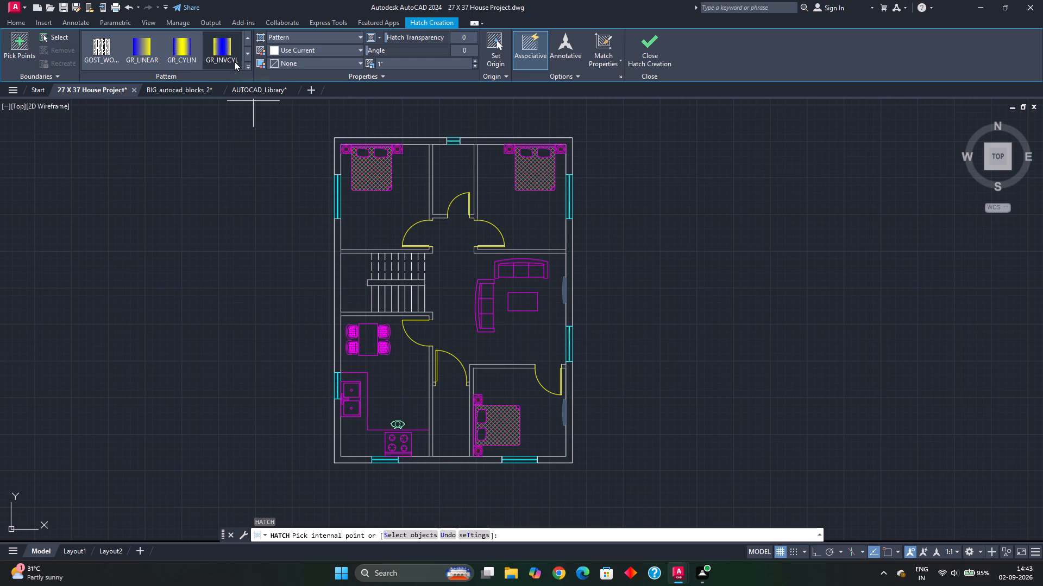
{"action": "scroll", "coordinate": [234, 61], "scroll_direction": "up", "scroll_amount": 1}
{"action": "left_click", "coordinate": [228, 54]}
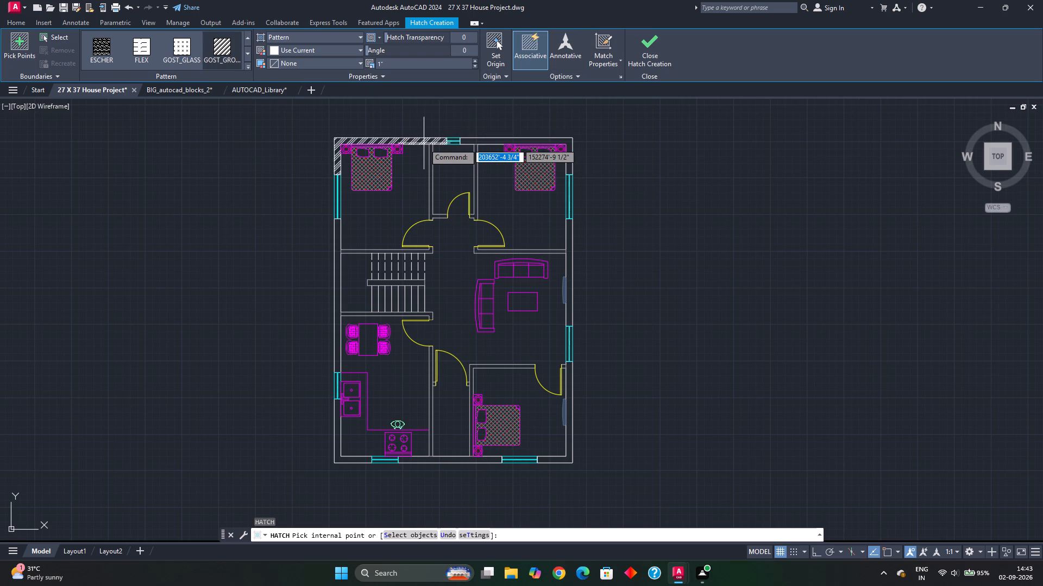
{"action": "scroll", "coordinate": [424, 143], "scroll_direction": "up", "scroll_amount": 3}
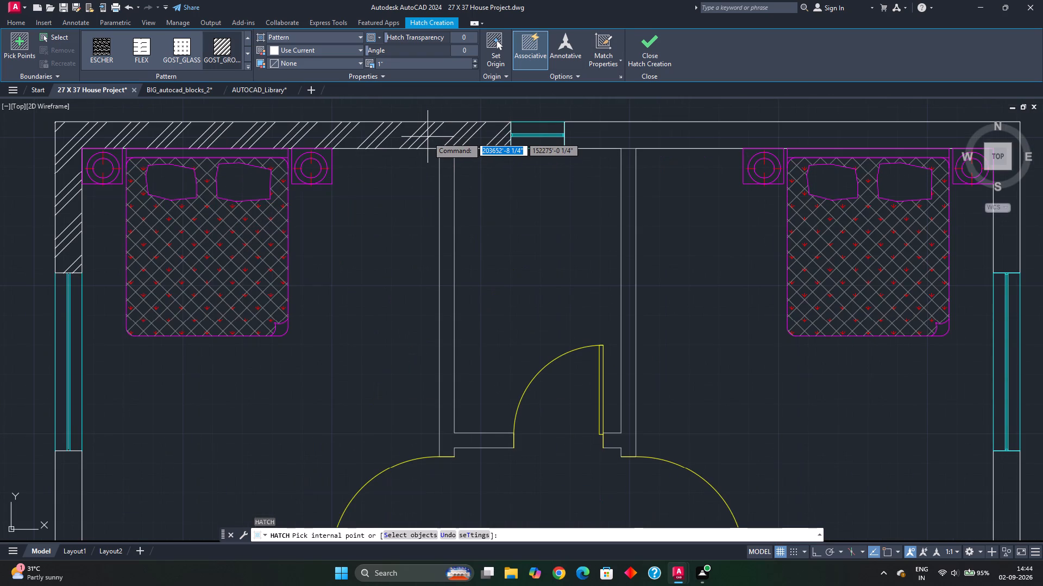
{"action": "left_click", "coordinate": [428, 137]}
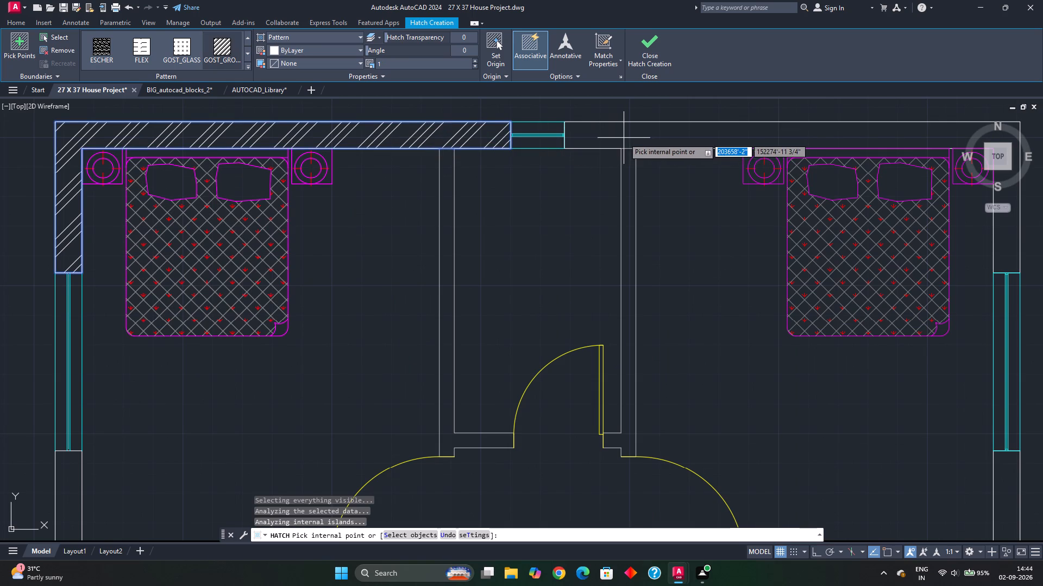
{"action": "left_click", "coordinate": [632, 143]}
Add the east exterior wall segments, including the southeast corner, to the same hatch.
{"action": "scroll", "coordinate": [654, 233], "scroll_direction": "down", "scroll_amount": 1}
{"action": "middle_click_drag", "start_coordinate": [654, 233], "coordinate": [604, 95]}
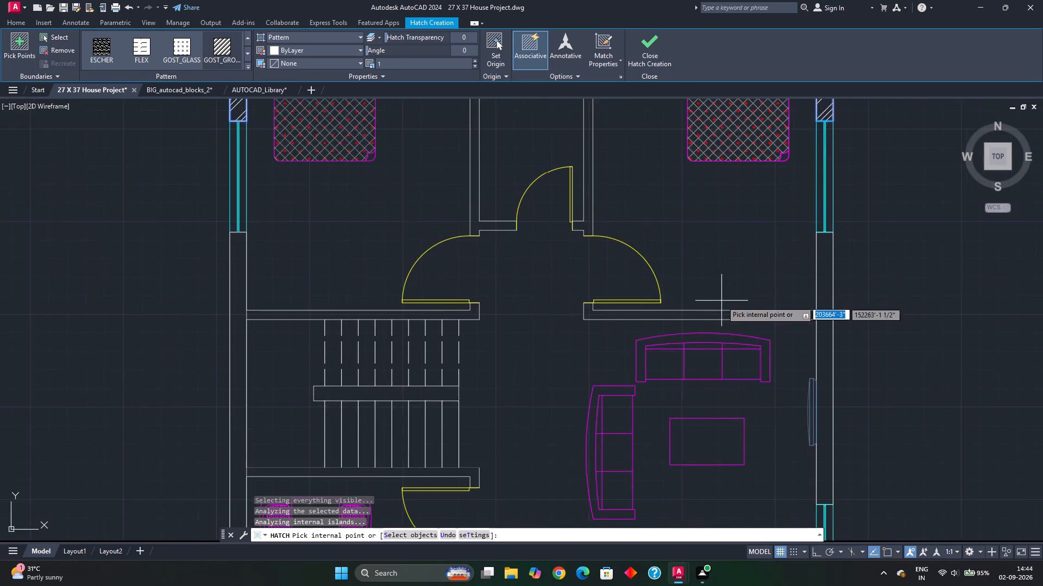
{"action": "scroll", "coordinate": [723, 298], "scroll_direction": "down", "scroll_amount": 1}
{"action": "middle_click_drag", "start_coordinate": [719, 291], "coordinate": [676, 196]}
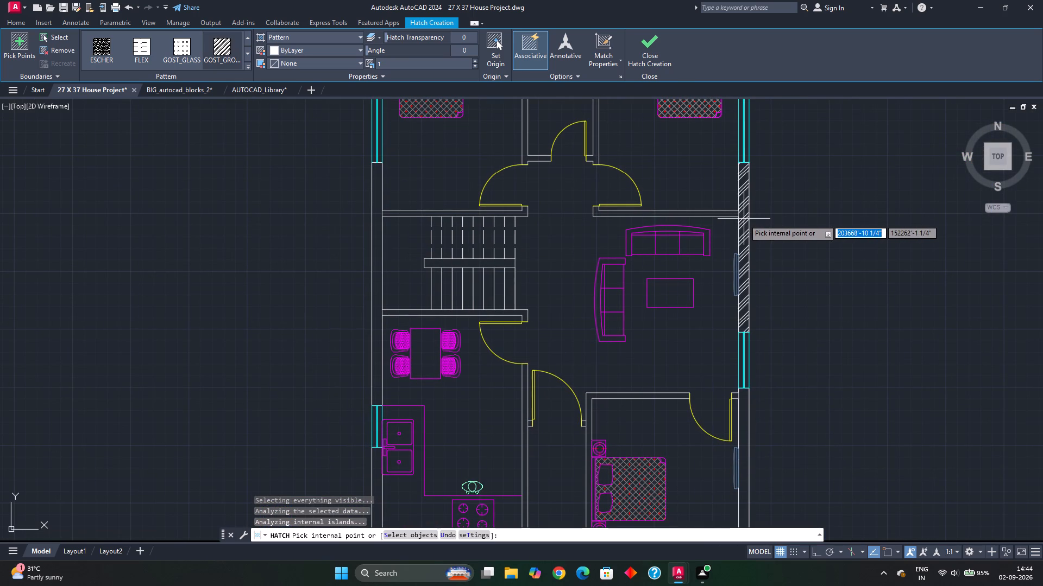
{"action": "left_click", "coordinate": [744, 219]}
{"action": "middle_click_drag", "start_coordinate": [730, 286], "coordinate": [657, 118]}
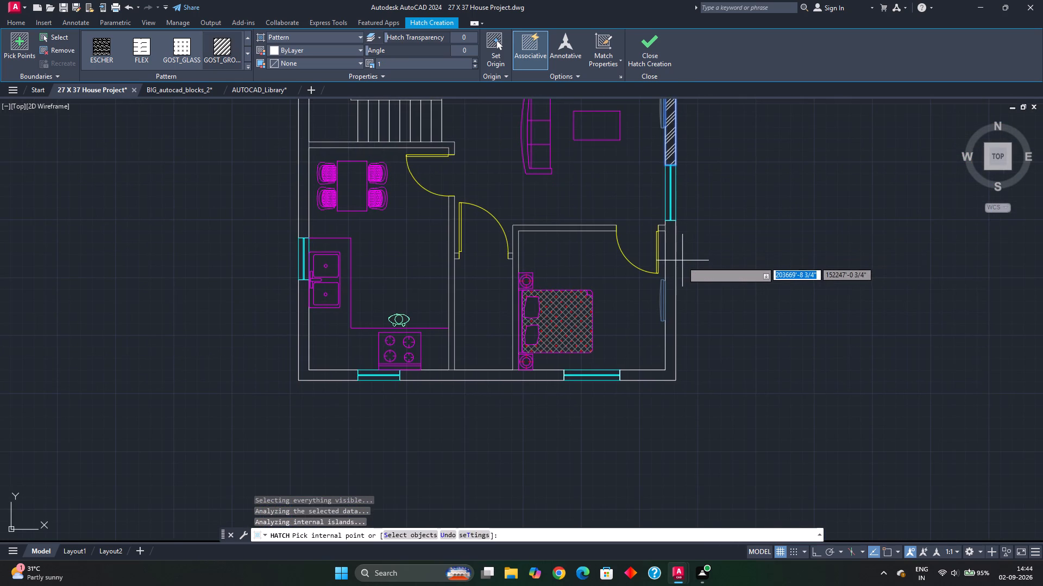
{"action": "left_click", "coordinate": [670, 272]}
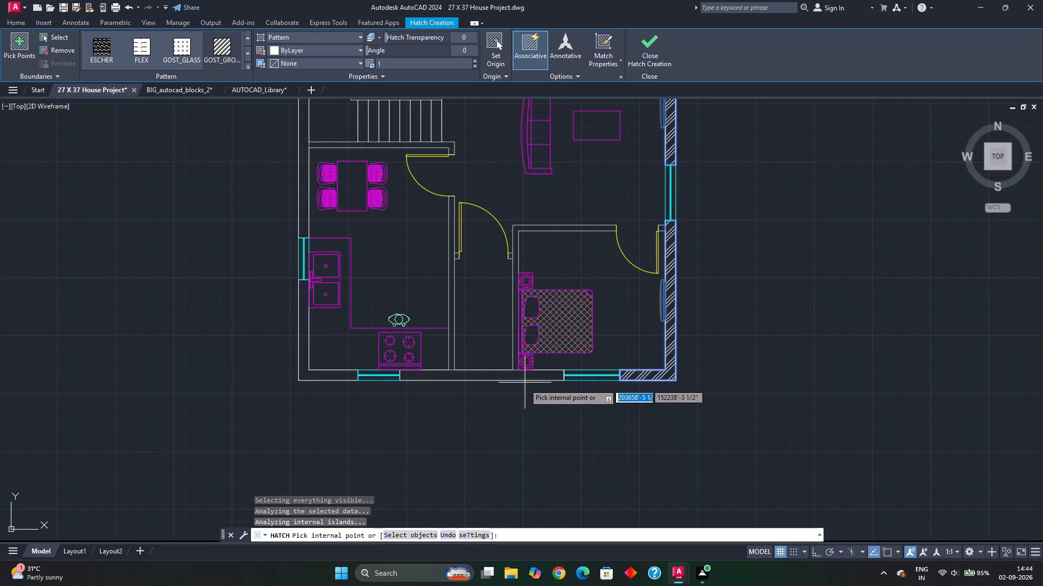
Add the remaining south and west exterior wall segments to the hatch and finish the hatch.
{"action": "left_click", "coordinate": [505, 376]}
{"action": "left_click", "coordinate": [335, 375]}
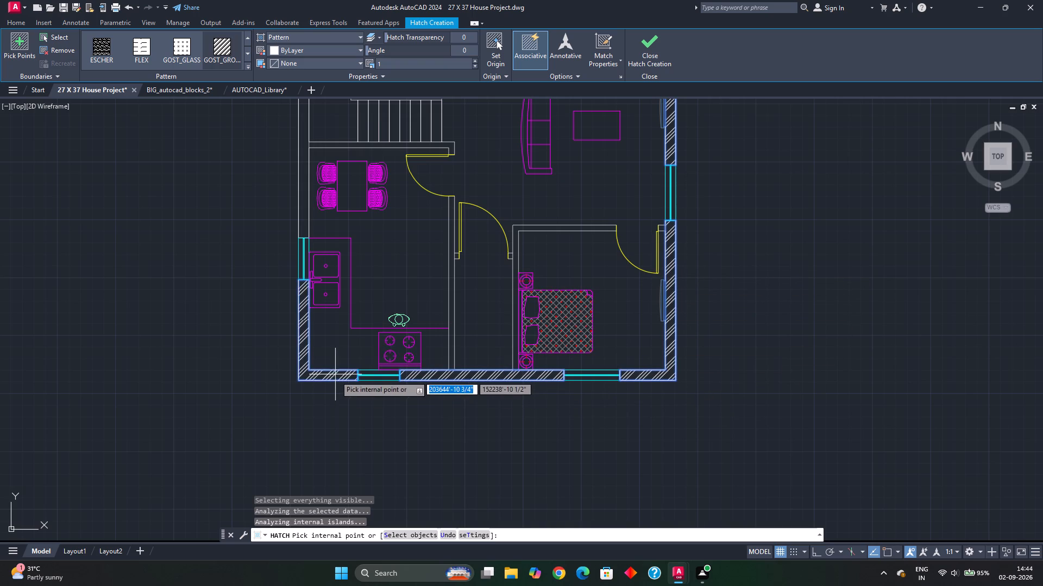
{"action": "middle_click_drag", "start_coordinate": [328, 270], "coordinate": [347, 355]}
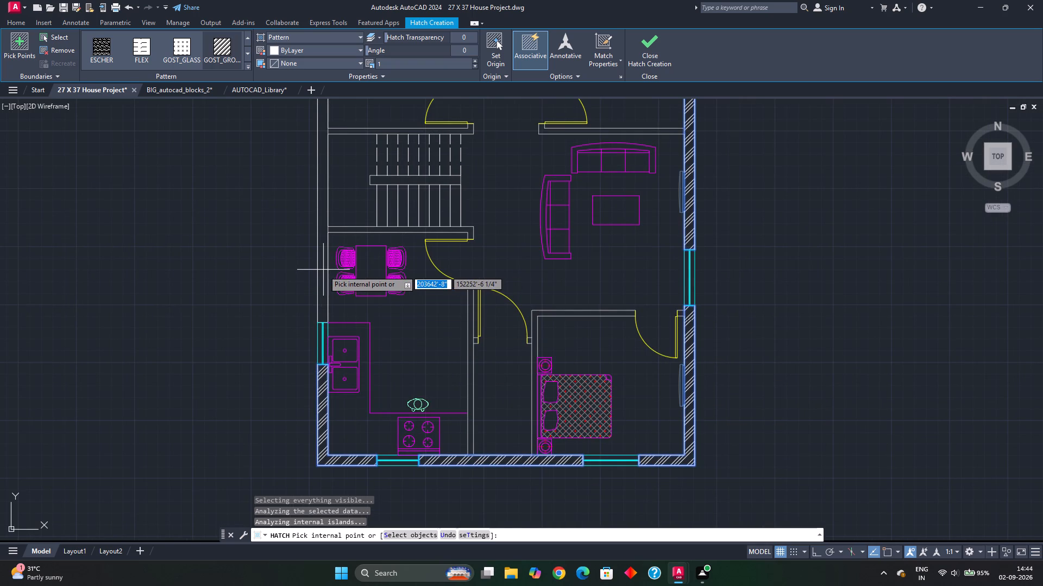
{"action": "left_click", "coordinate": [323, 270]}
{"action": "scroll", "coordinate": [364, 253], "scroll_direction": "down", "scroll_amount": 1}
{"action": "middle_click_drag", "start_coordinate": [375, 225], "coordinate": [385, 297]}
{"action": "key", "text": "Escape"}
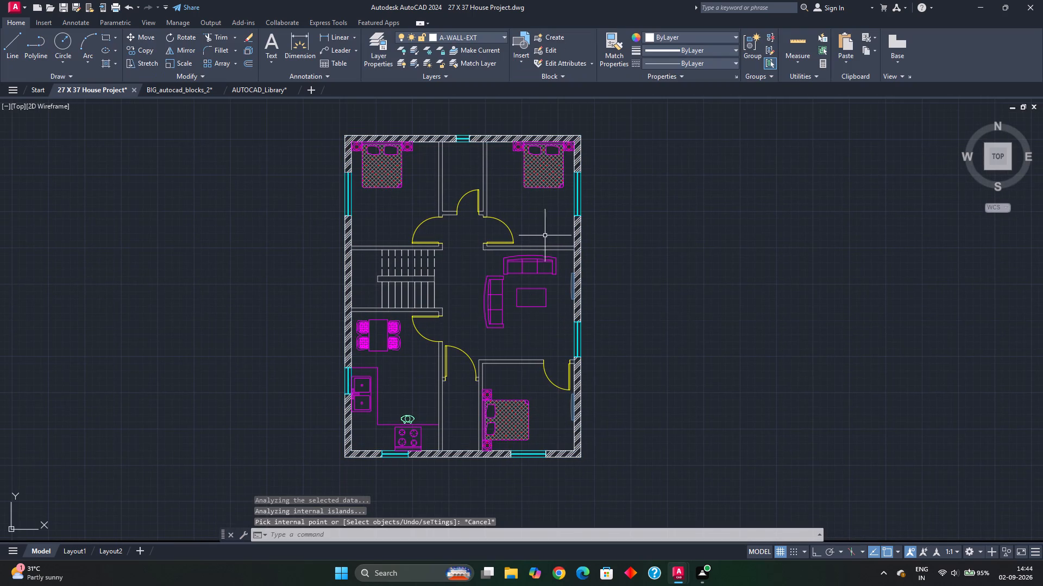
Move the whole exterior wall hatch horizontally off the floor plan to the empty area east of it, with Ortho on.
{"action": "scroll", "coordinate": [552, 284], "scroll_direction": "up", "scroll_amount": 1}
{"action": "middle_click_drag", "start_coordinate": [552, 284], "coordinate": [585, 261]}
{"action": "scroll", "coordinate": [585, 261], "scroll_direction": "down", "scroll_amount": 1}
{"action": "middle_click", "coordinate": [596, 263]}
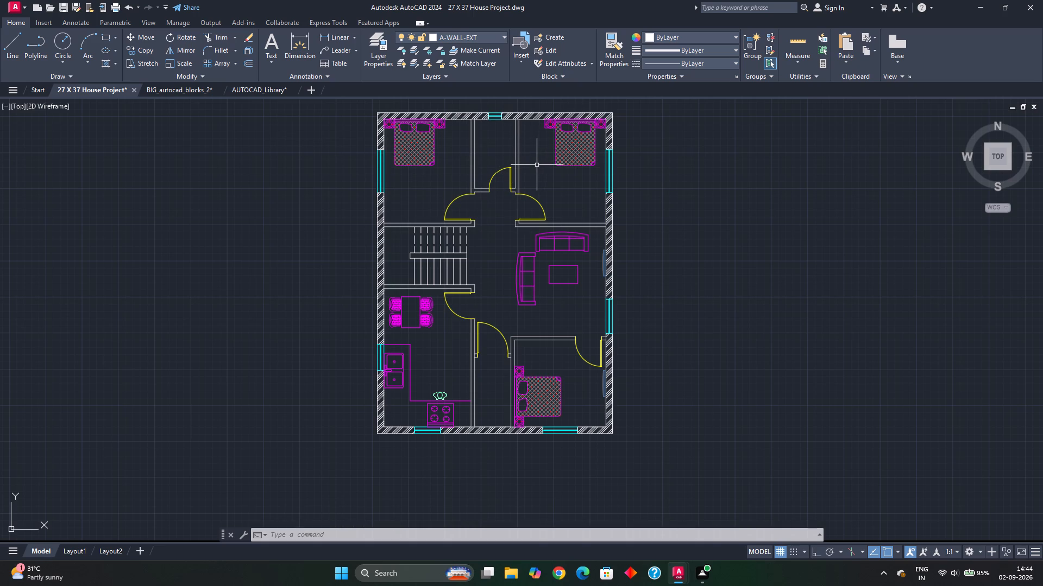
{"action": "left_click", "coordinate": [381, 128]}
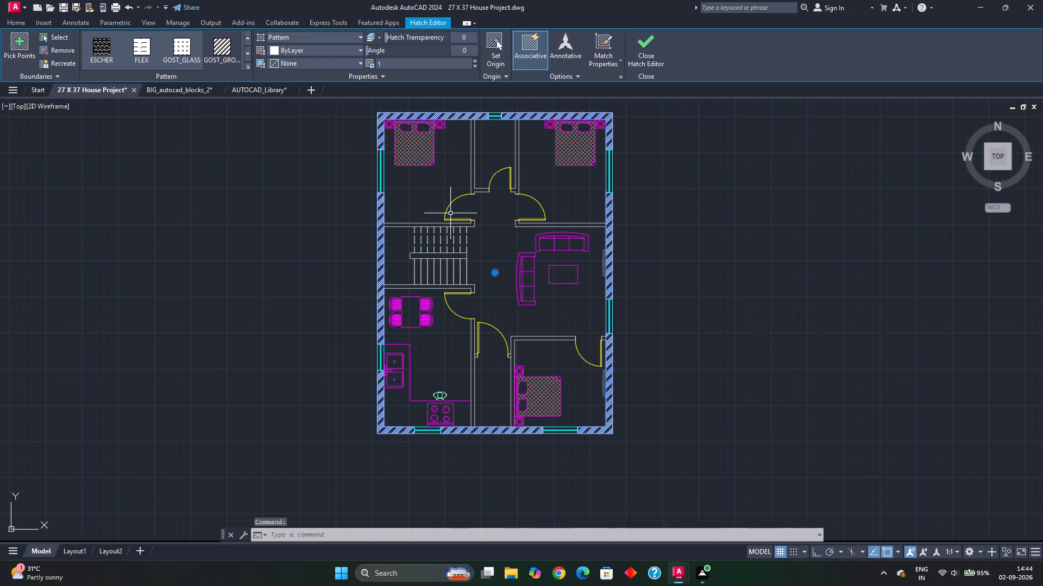
{"action": "key", "text": "m"}
{"action": "key", "text": "Return"}
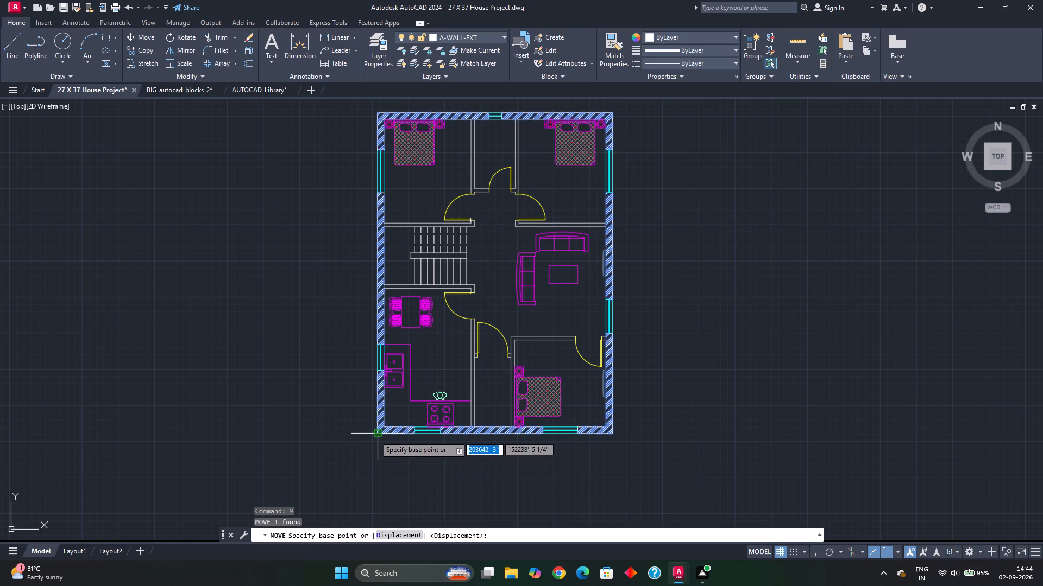
{"action": "left_click", "coordinate": [375, 436]}
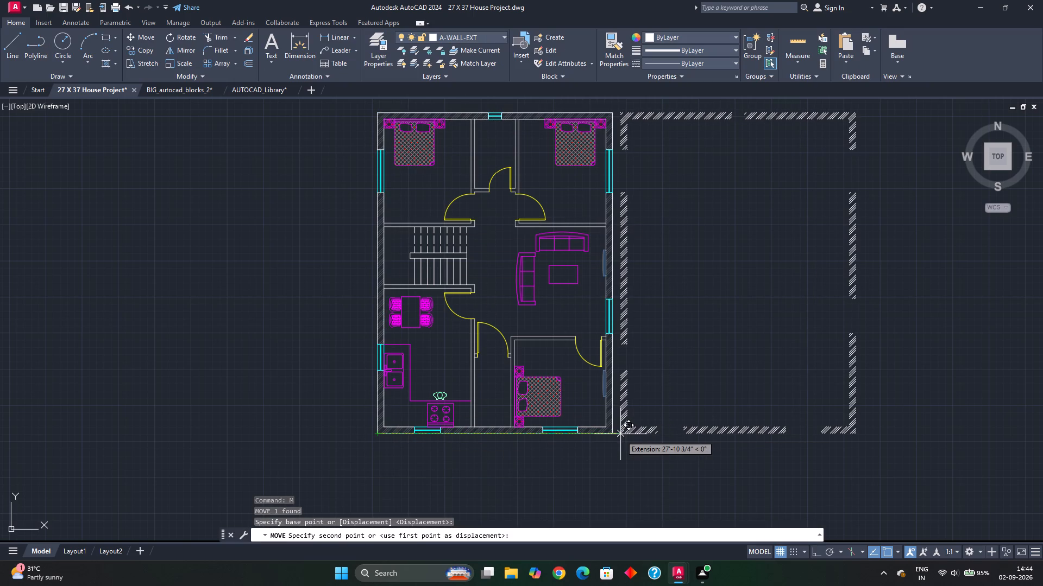
{"action": "key", "text": "F8"}
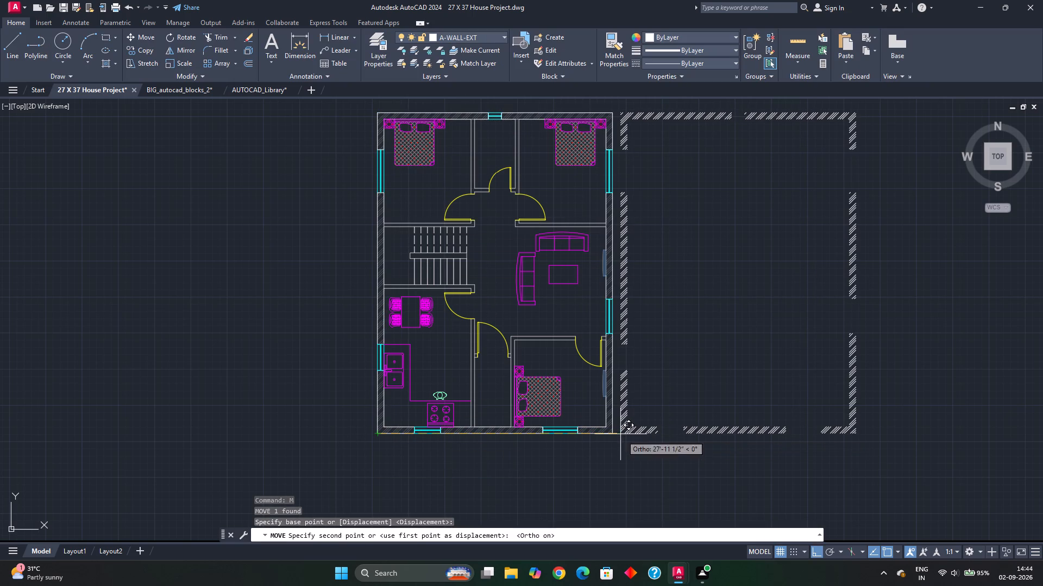
{"action": "scroll", "coordinate": [725, 441], "scroll_direction": "down", "scroll_amount": 1}
{"action": "middle_click_drag", "start_coordinate": [725, 441], "coordinate": [694, 431]}
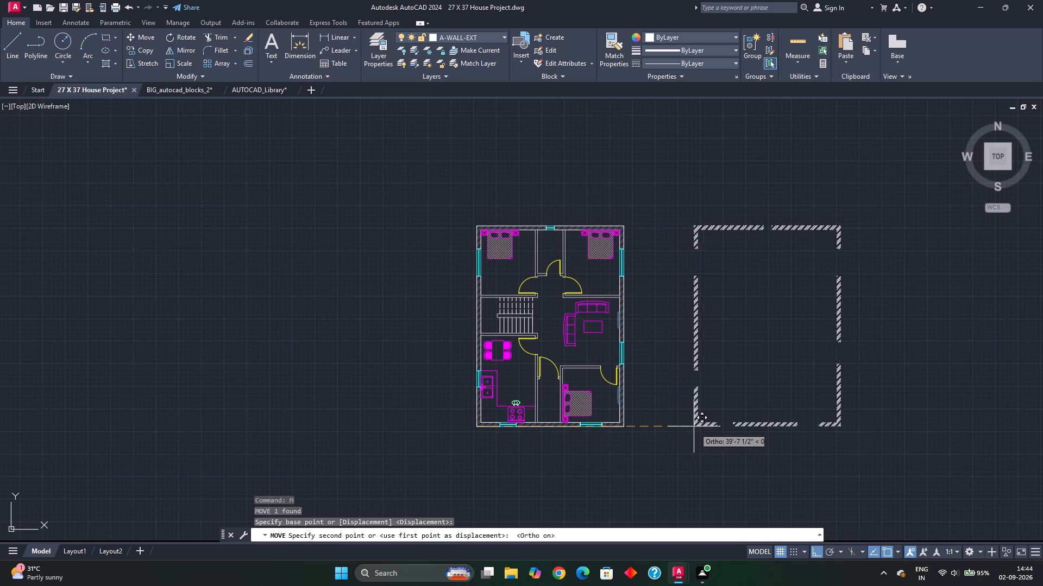
{"action": "left_click", "coordinate": [731, 428]}
{"action": "key", "text": "Escape"}
Inspect the small room between the two north bedrooms of the floor plan.
{"action": "middle_click_drag", "start_coordinate": [720, 339], "coordinate": [760, 347]}
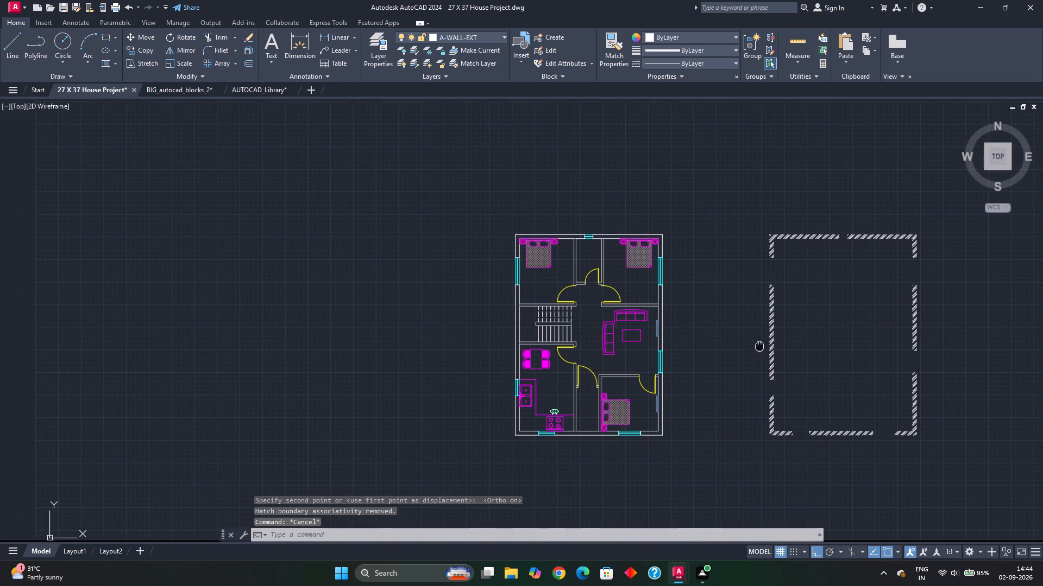
{"action": "scroll", "coordinate": [677, 349], "scroll_direction": "up", "scroll_amount": 1}
{"action": "middle_click_drag", "start_coordinate": [627, 354], "coordinate": [727, 325]}
{"action": "middle_click_drag", "start_coordinate": [630, 344], "coordinate": [640, 341]}
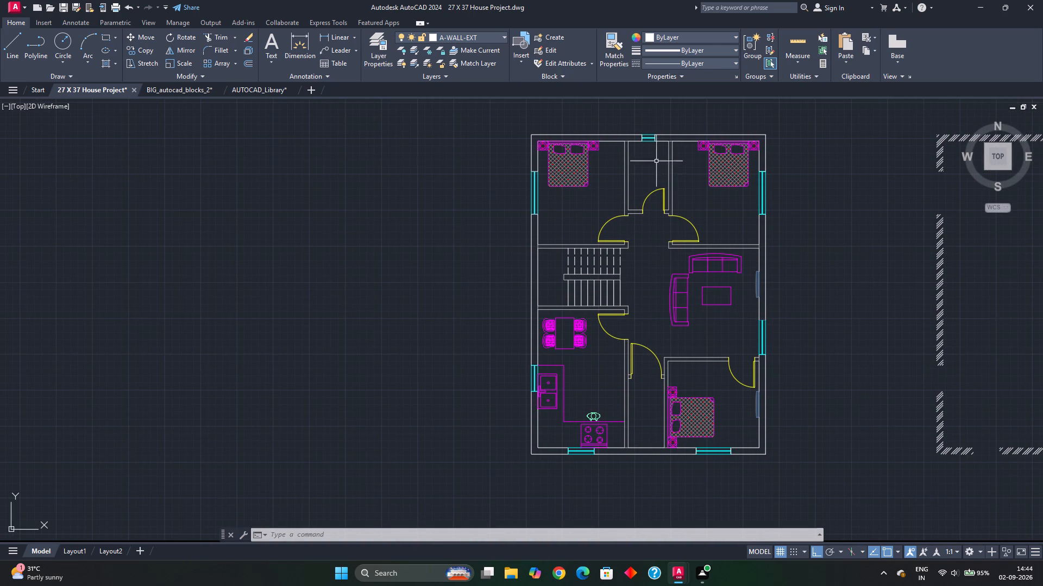
{"action": "scroll", "coordinate": [658, 159], "scroll_direction": "up", "scroll_amount": 1}
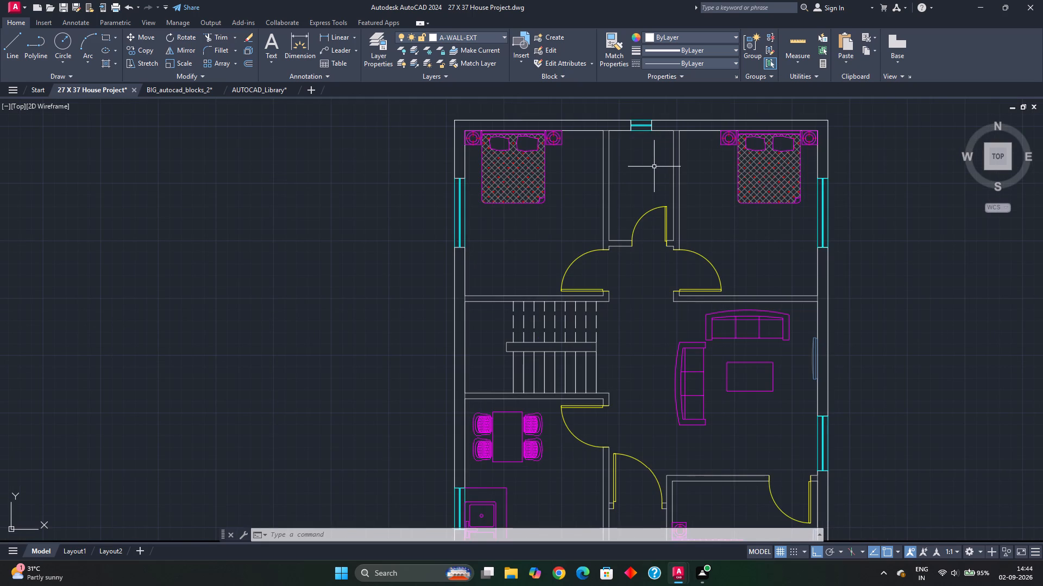
{"action": "scroll", "coordinate": [649, 148], "scroll_direction": "up", "scroll_amount": 1}
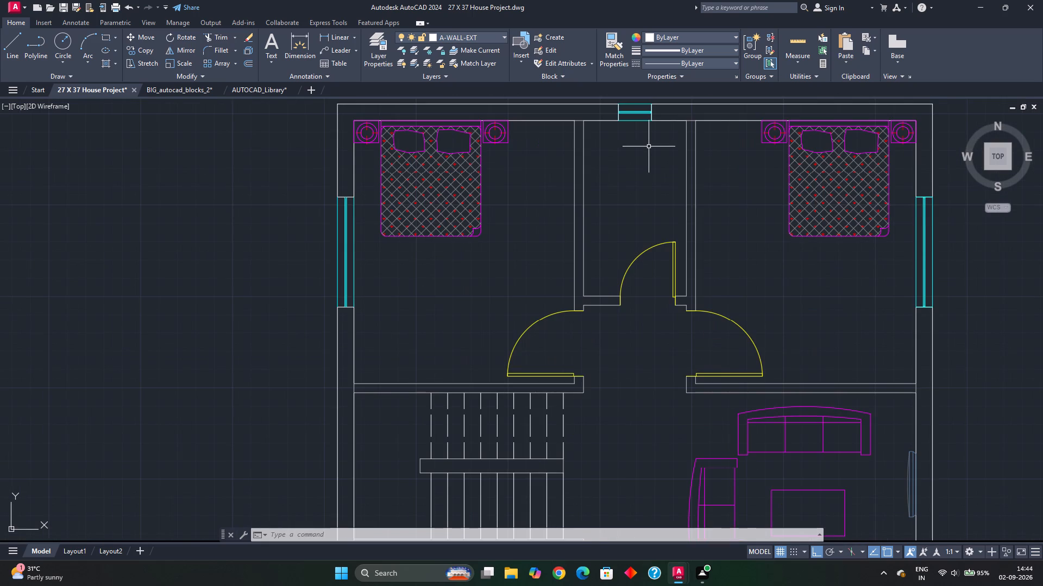
{"action": "scroll", "coordinate": [620, 154], "scroll_direction": "down", "scroll_amount": 1}
Look through the kitchen and toilet sections of the AUTOCAD_Library drawing for toilet fixture blocks.
{"action": "left_click", "coordinate": [250, 86]}
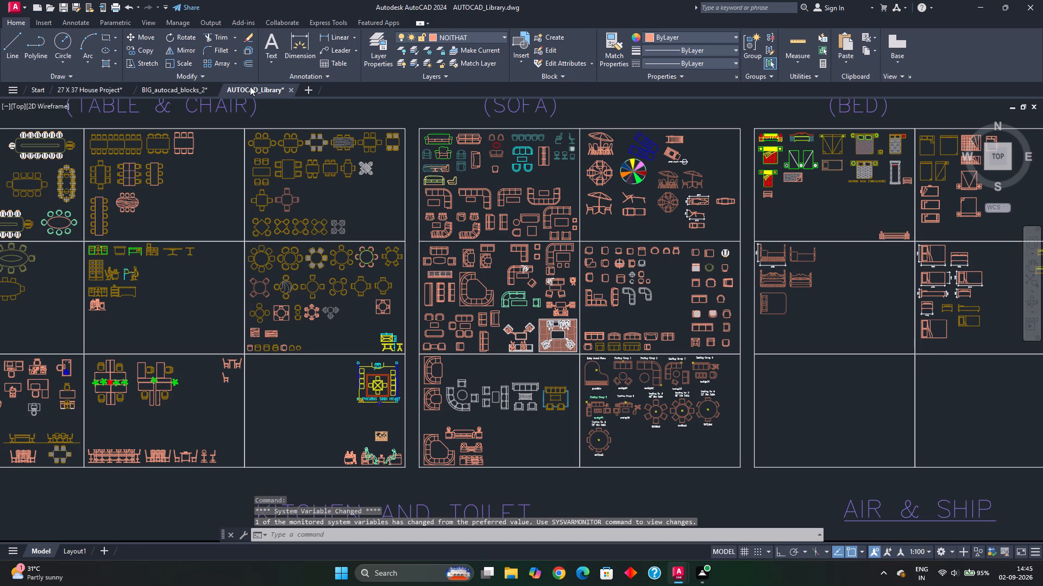
{"action": "scroll", "coordinate": [237, 262], "scroll_direction": "down", "scroll_amount": 2}
{"action": "middle_click_drag", "start_coordinate": [215, 292], "coordinate": [354, 256]}
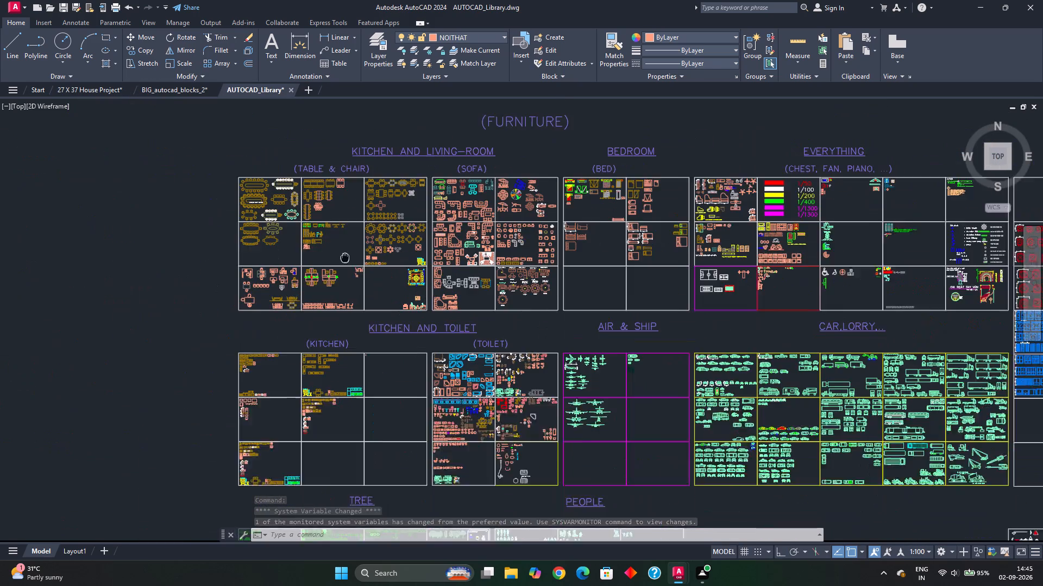
{"action": "middle_click_drag", "start_coordinate": [354, 256], "coordinate": [367, 253]}
{"action": "scroll", "coordinate": [304, 310], "scroll_direction": "up", "scroll_amount": 2}
{"action": "scroll", "coordinate": [357, 301], "scroll_direction": "down", "scroll_amount": 1}
{"action": "middle_click_drag", "start_coordinate": [358, 302], "coordinate": [334, 219]}
{"action": "scroll", "coordinate": [361, 313], "scroll_direction": "up", "scroll_amount": 2}
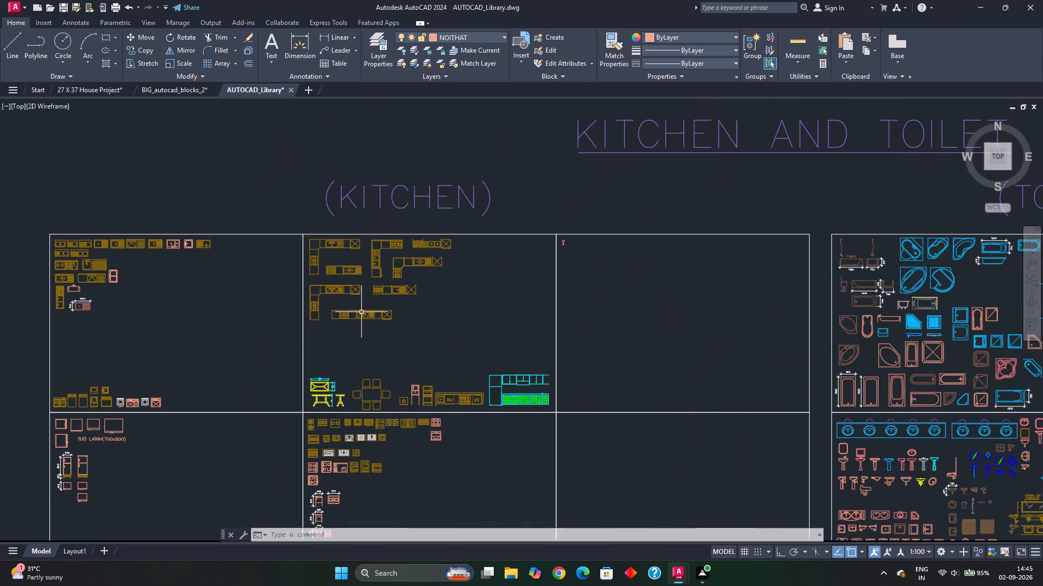
{"action": "middle_click_drag", "start_coordinate": [361, 328], "coordinate": [366, 241]}
{"action": "scroll", "coordinate": [357, 386], "scroll_direction": "up", "scroll_amount": 1}
{"action": "middle_click_drag", "start_coordinate": [367, 364], "coordinate": [385, 288]}
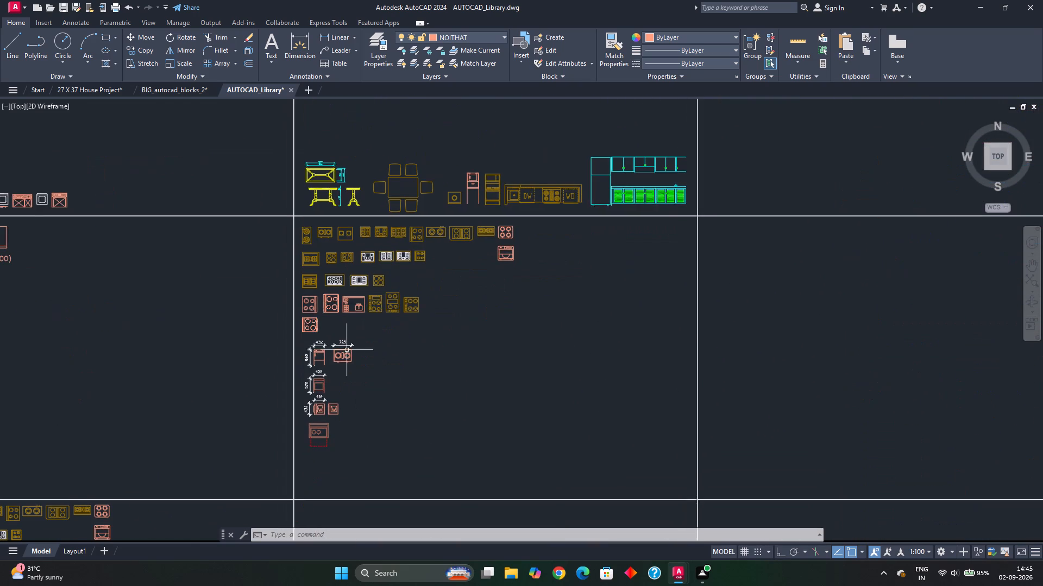
{"action": "scroll", "coordinate": [347, 352], "scroll_direction": "down", "scroll_amount": 1}
{"action": "middle_click_drag", "start_coordinate": [347, 352], "coordinate": [411, 304]}
{"action": "middle_click_drag", "start_coordinate": [244, 360], "coordinate": [261, 260]}
{"action": "scroll", "coordinate": [200, 367], "scroll_direction": "up", "scroll_amount": 1}
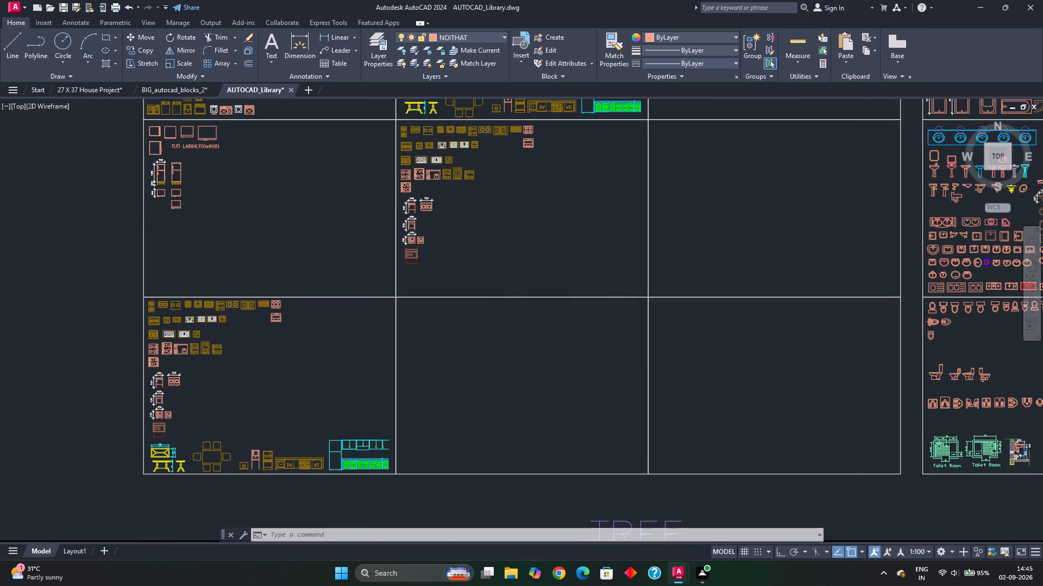
{"action": "scroll", "coordinate": [200, 367], "scroll_direction": "down", "scroll_amount": 1}
{"action": "middle_click_drag", "start_coordinate": [325, 393], "coordinate": [73, 297]}
{"action": "middle_click_drag", "start_coordinate": [463, 350], "coordinate": [360, 356]}
{"action": "scroll", "coordinate": [577, 375], "scroll_direction": "up", "scroll_amount": 1}
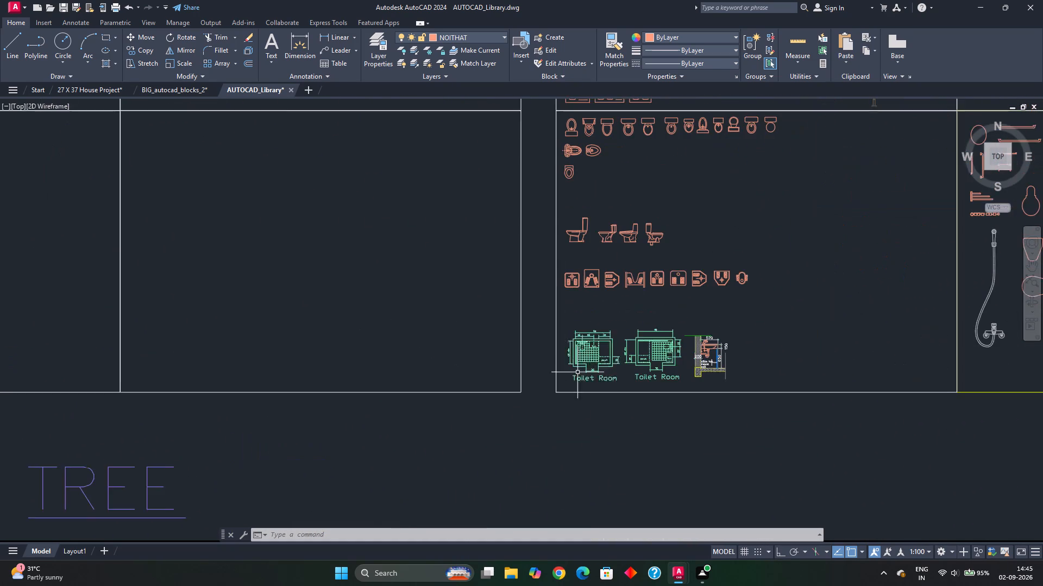
{"action": "middle_click_drag", "start_coordinate": [602, 340], "coordinate": [557, 350]}
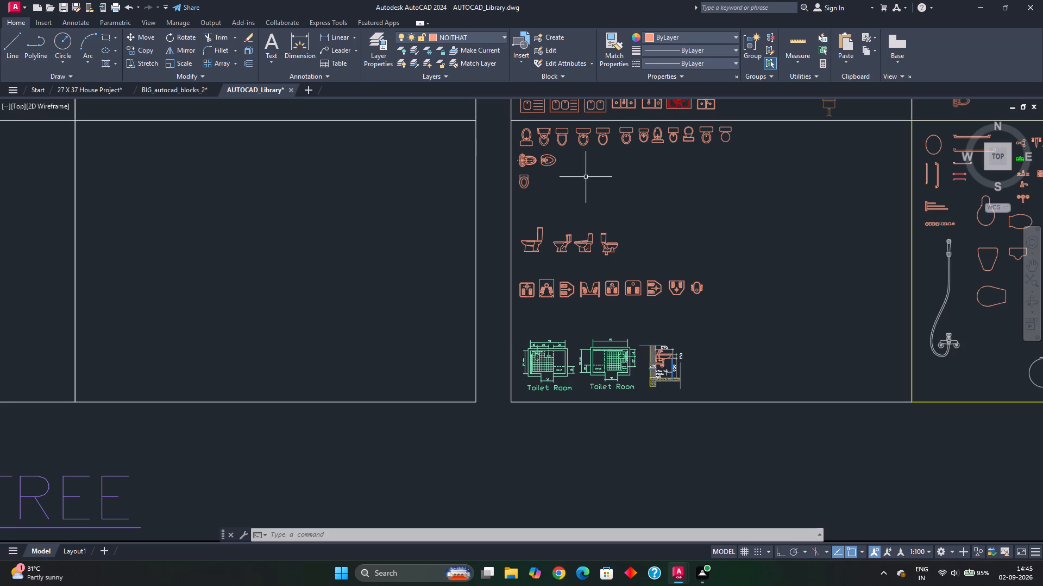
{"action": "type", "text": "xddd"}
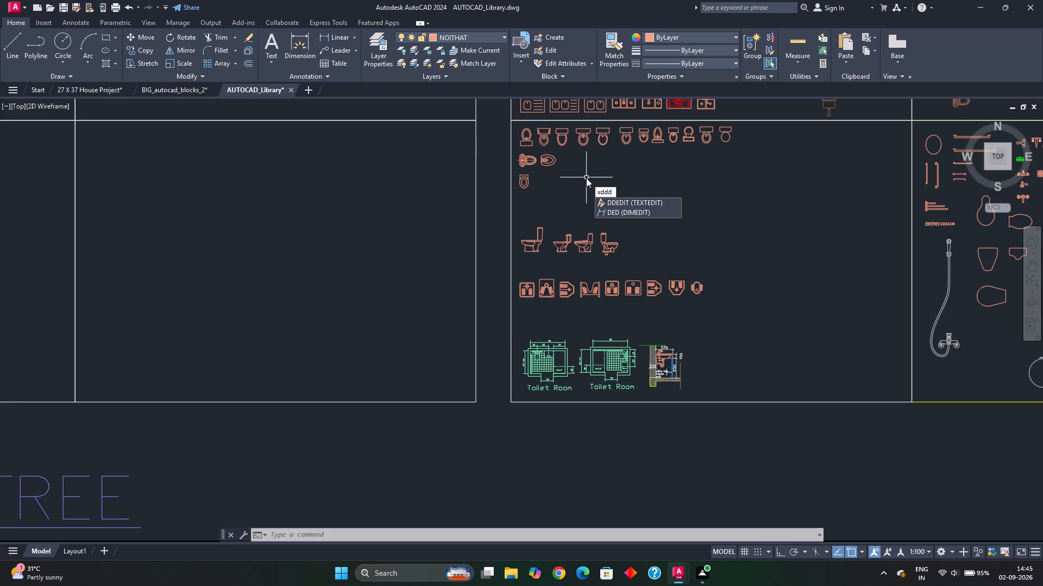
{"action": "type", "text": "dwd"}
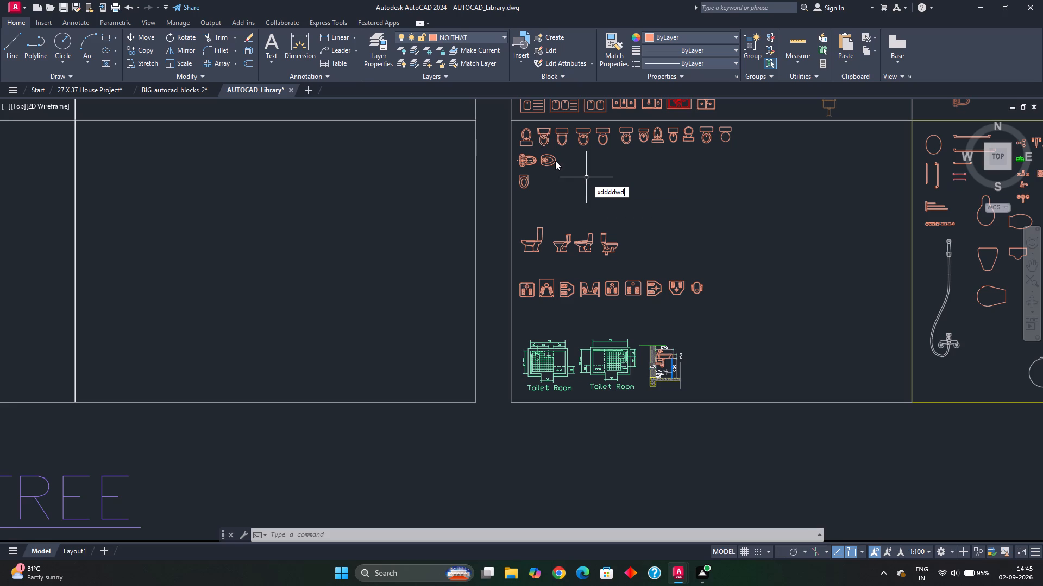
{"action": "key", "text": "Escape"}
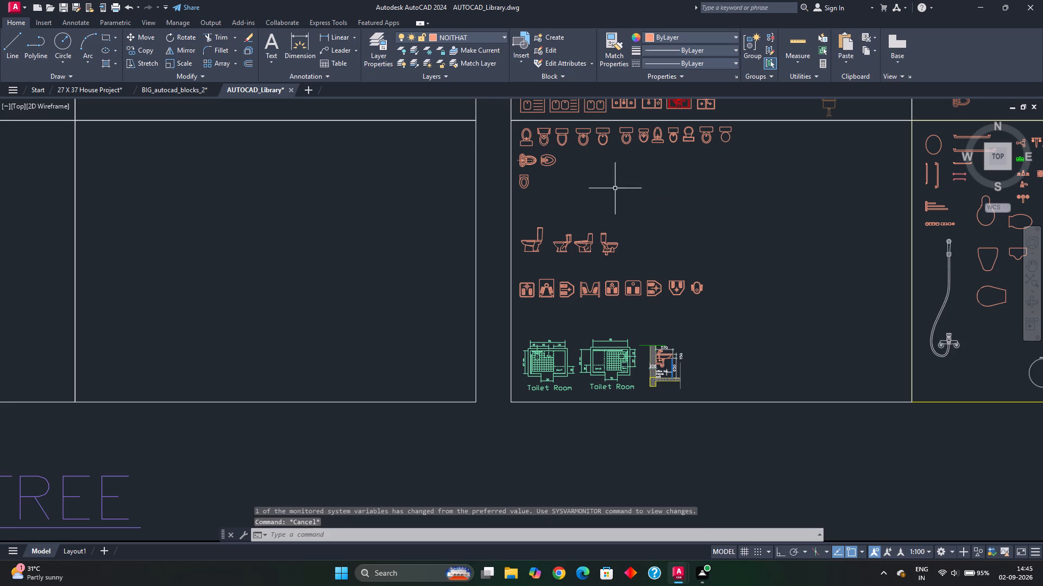
Copy the second-to-last plan-view toilet block in the library's upper row of toilets to the clipboard.
{"action": "middle_click_drag", "start_coordinate": [613, 183], "coordinate": [605, 208]}
{"action": "scroll", "coordinate": [623, 175], "scroll_direction": "up", "scroll_amount": 2}
{"action": "middle_click_drag", "start_coordinate": [624, 174], "coordinate": [586, 243]}
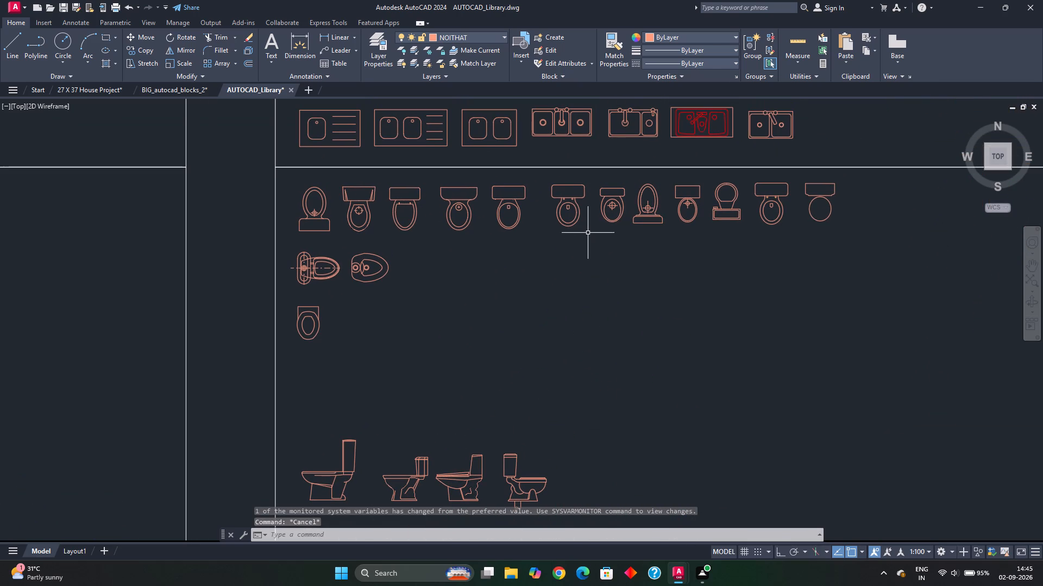
{"action": "middle_click_drag", "start_coordinate": [535, 247], "coordinate": [531, 265]}
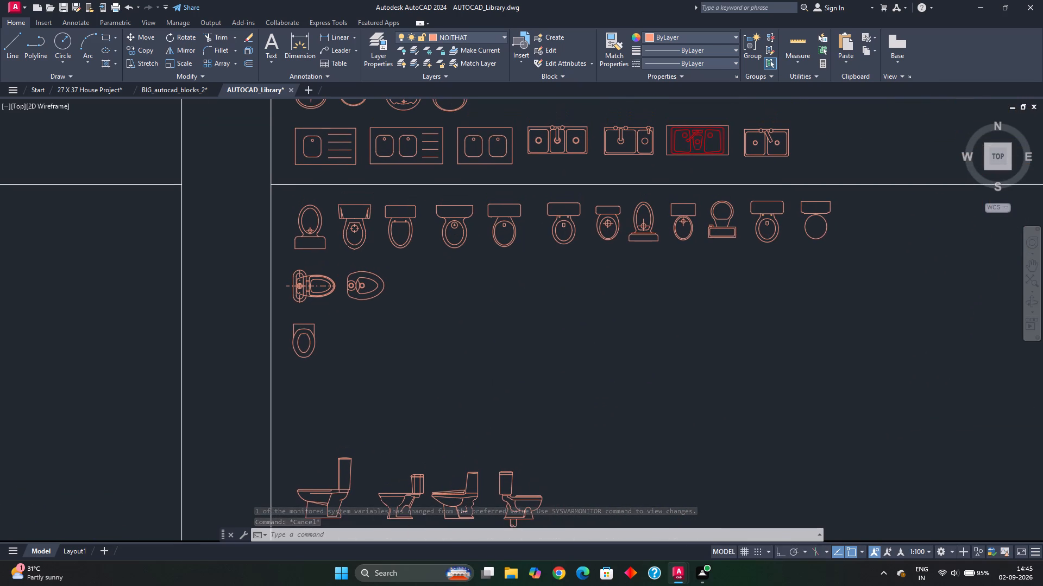
{"action": "middle_click_drag", "start_coordinate": [613, 279], "coordinate": [611, 290]}
{"action": "middle_click_drag", "start_coordinate": [766, 279], "coordinate": [731, 298]}
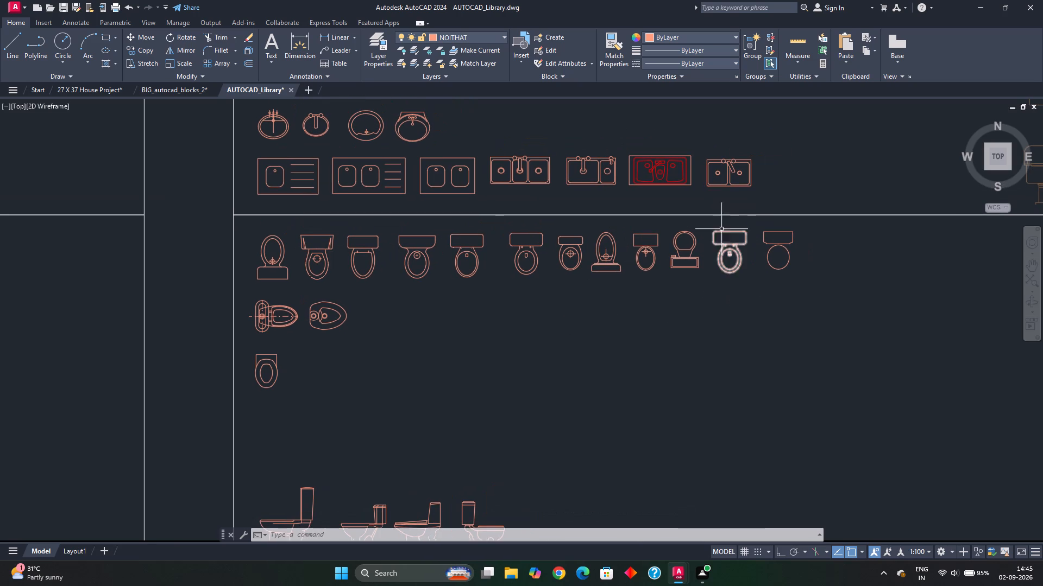
{"action": "left_click", "coordinate": [724, 243]}
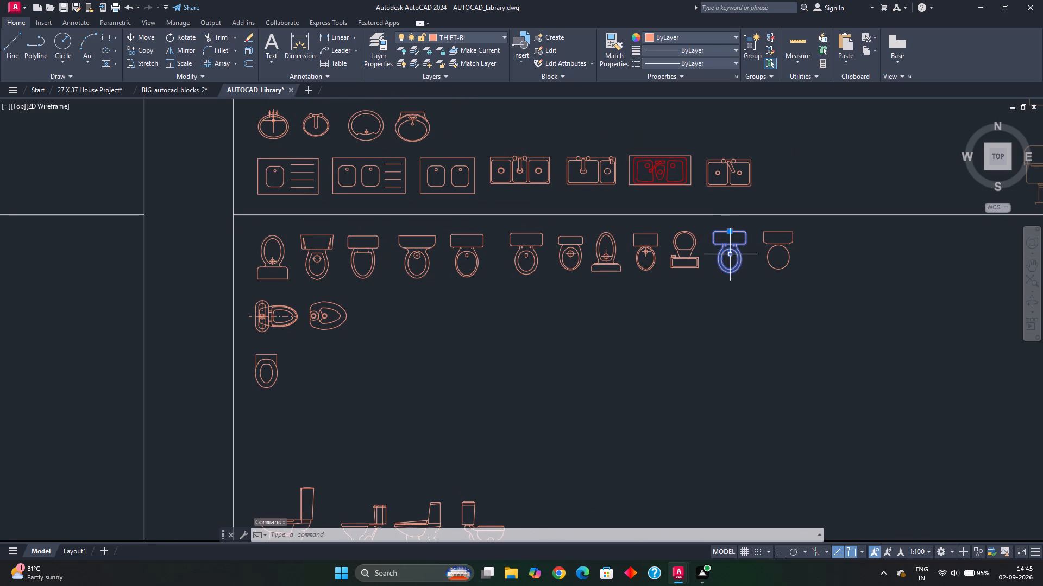
{"action": "key", "text": "ctrl+c"}
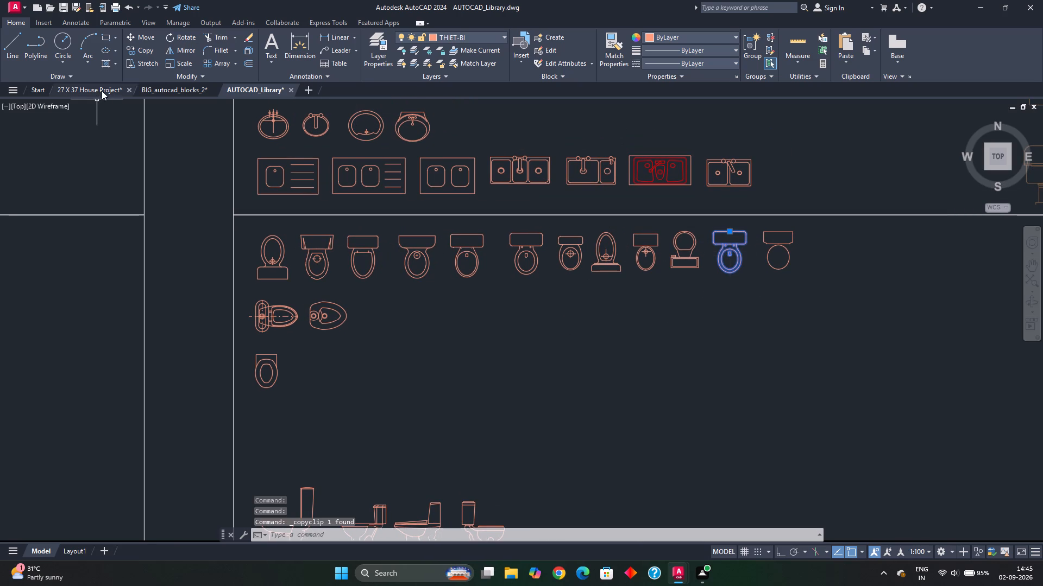
Paste the copied toilet block into the 27 X 37 House Project drawing, in the empty area near the floor plan.
{"action": "left_click", "coordinate": [103, 90]}
{"action": "scroll", "coordinate": [423, 286], "scroll_direction": "down", "scroll_amount": 2}
{"action": "middle_click_drag", "start_coordinate": [484, 250], "coordinate": [401, 313]}
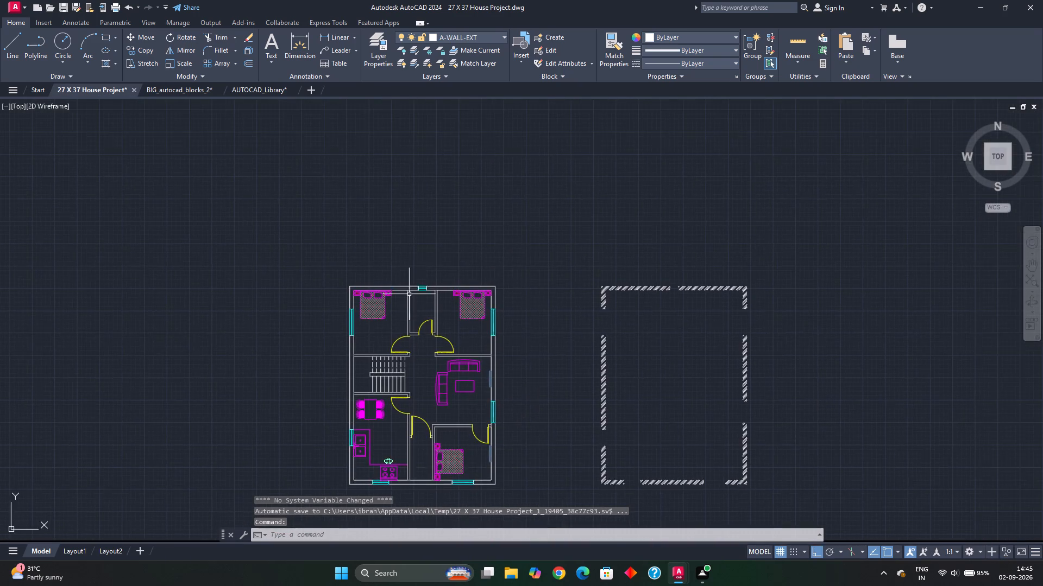
{"action": "scroll", "coordinate": [458, 238], "scroll_direction": "up", "scroll_amount": 2}
{"action": "key", "text": "ctrl+v"}
{"action": "scroll", "coordinate": [378, 272], "scroll_direction": "down", "scroll_amount": 2}
{"action": "left_click", "coordinate": [384, 262]}
{"action": "scroll", "coordinate": [386, 265], "scroll_direction": "down", "scroll_amount": 2}
{"action": "left_click", "coordinate": [351, 111]}
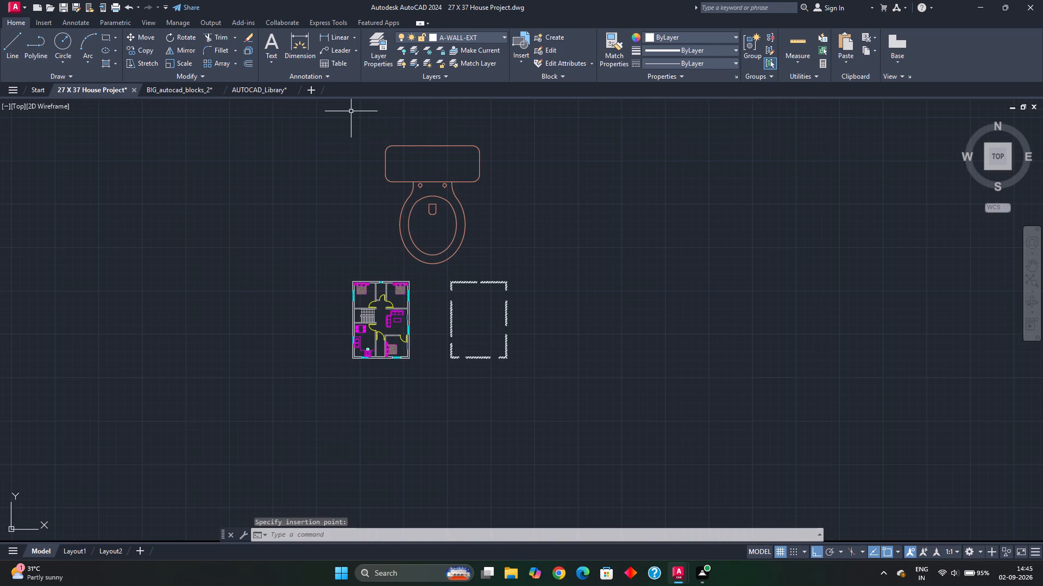
{"action": "left_click", "coordinate": [504, 272]}
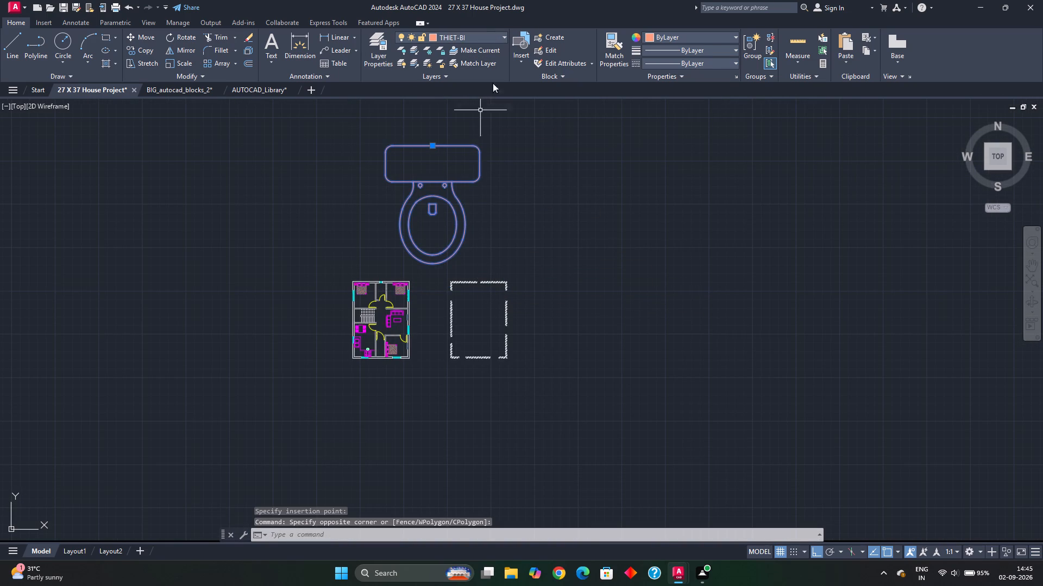
{"action": "key", "text": "Escape"}
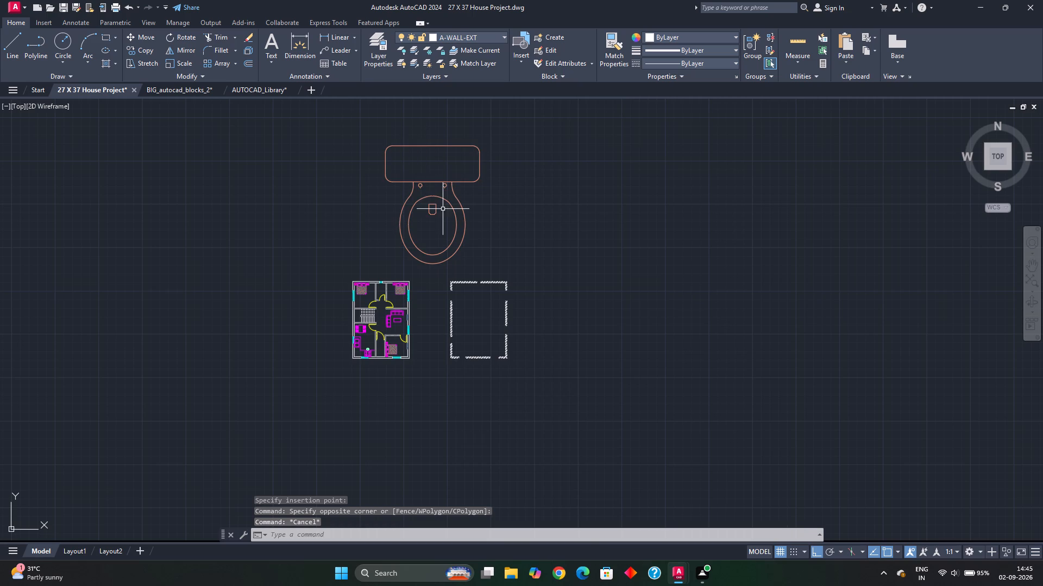
Draw a horizontal 1'6" reference line just above the pasted toilet block.
{"action": "middle_click_drag", "start_coordinate": [408, 201], "coordinate": [417, 277]}
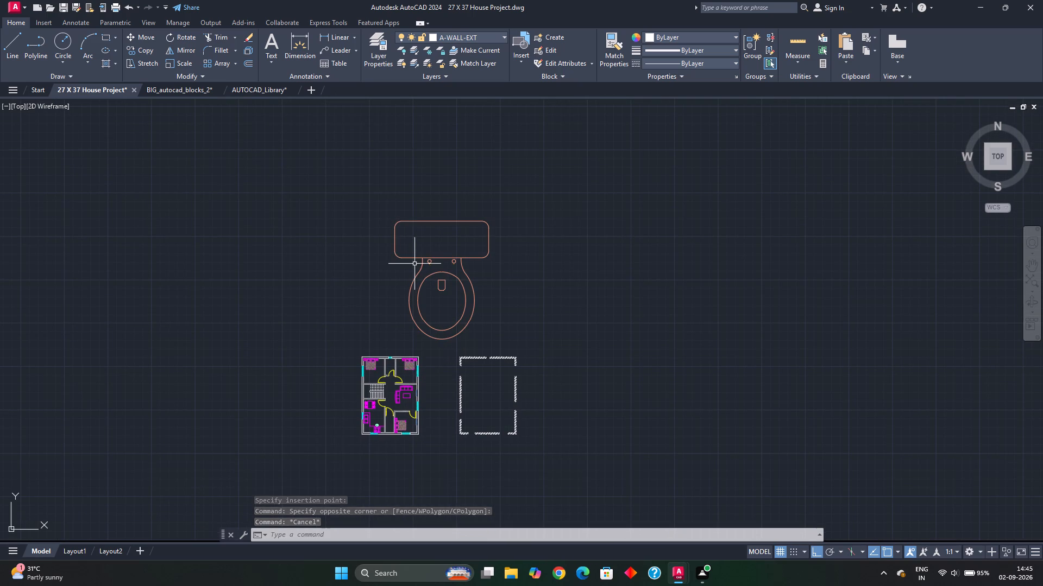
{"action": "key", "text": "l"}
{"action": "key", "text": "Return"}
{"action": "left_click", "coordinate": [402, 191]}
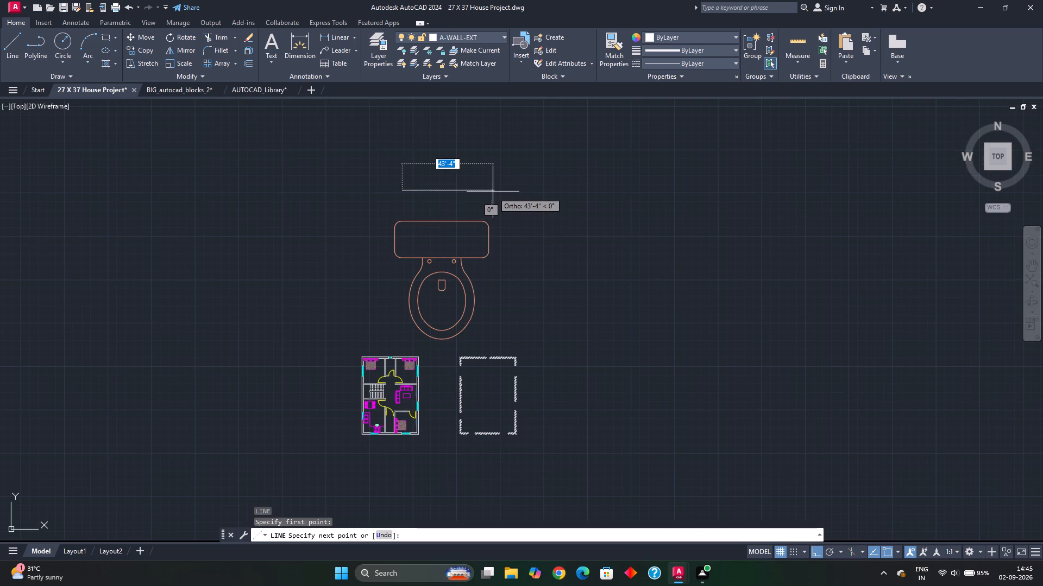
{"action": "key", "text": "1"}
{"action": "type", "text": "'6"}
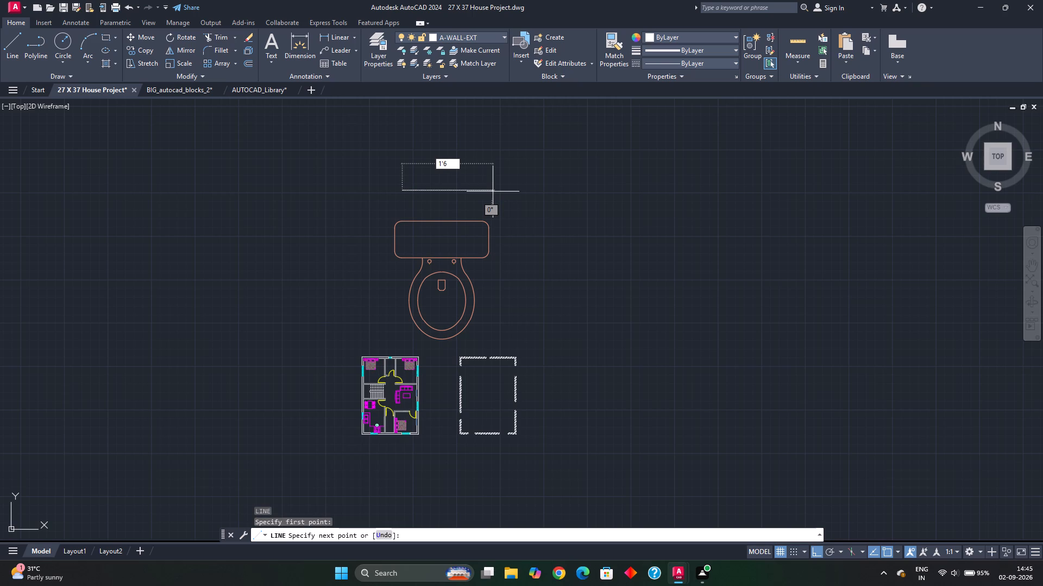
{"action": "key", "text": "shift+quotedbl"}
{"action": "key", "text": "Return"}
{"action": "key", "text": "Escape"}
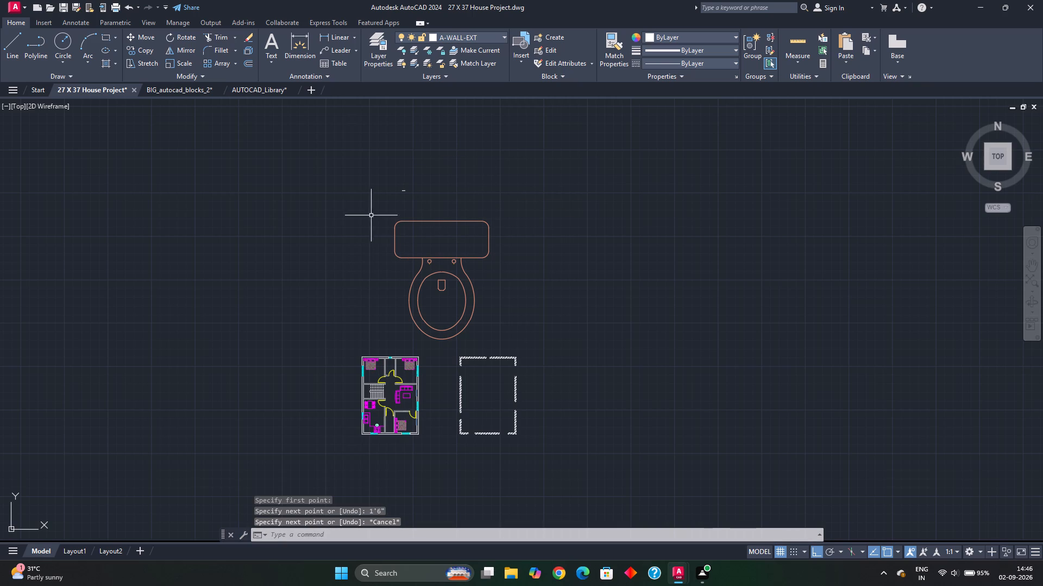
Scale the toilet block by reference from the line's west end, matching the tank's full width to the 1'6" line.
{"action": "left_click", "coordinate": [420, 237]}
{"action": "left_click", "coordinate": [349, 247]}
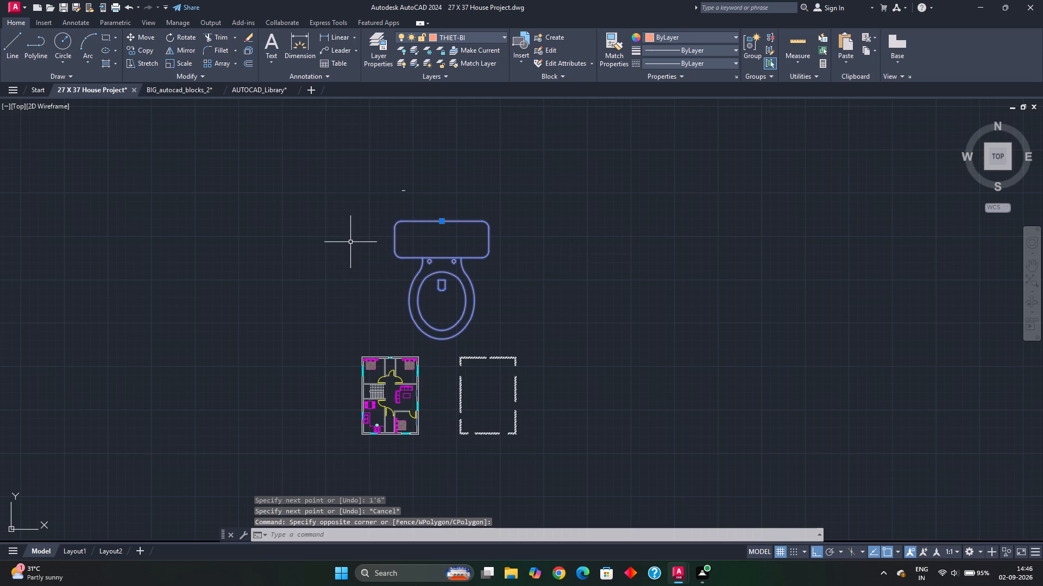
{"action": "type", "text": "sc"}
{"action": "key", "text": "space"}
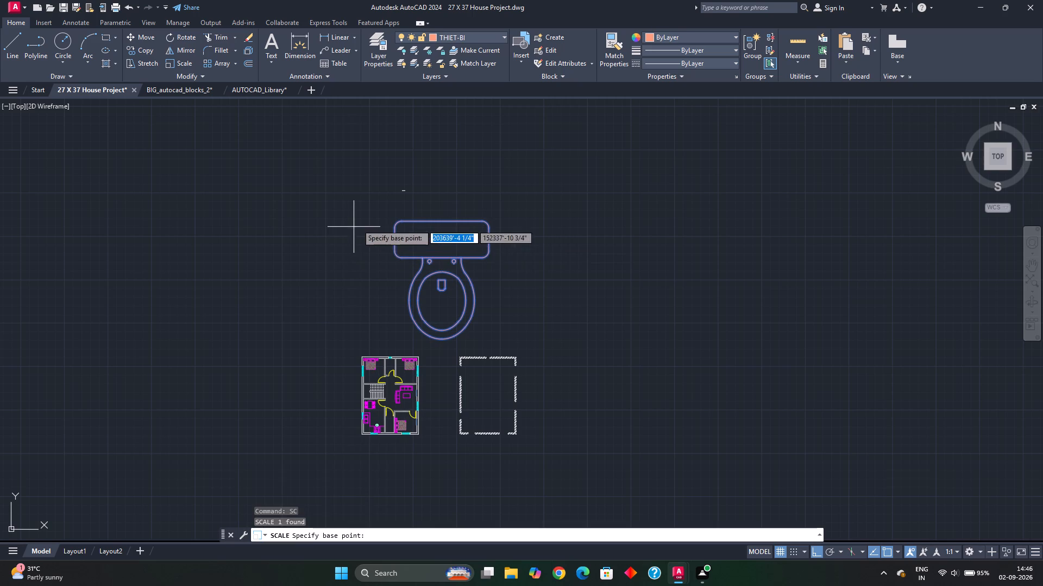
{"action": "scroll", "coordinate": [366, 218], "scroll_direction": "up", "scroll_amount": 2}
{"action": "left_click", "coordinate": [448, 150]}
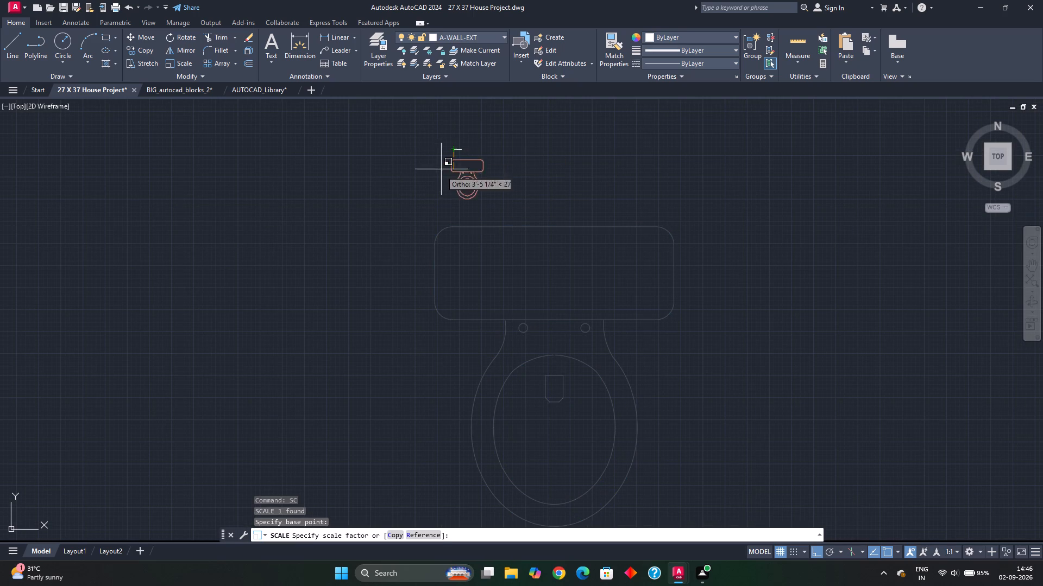
{"action": "type", "text": "r"}
{"action": "key", "text": "space"}
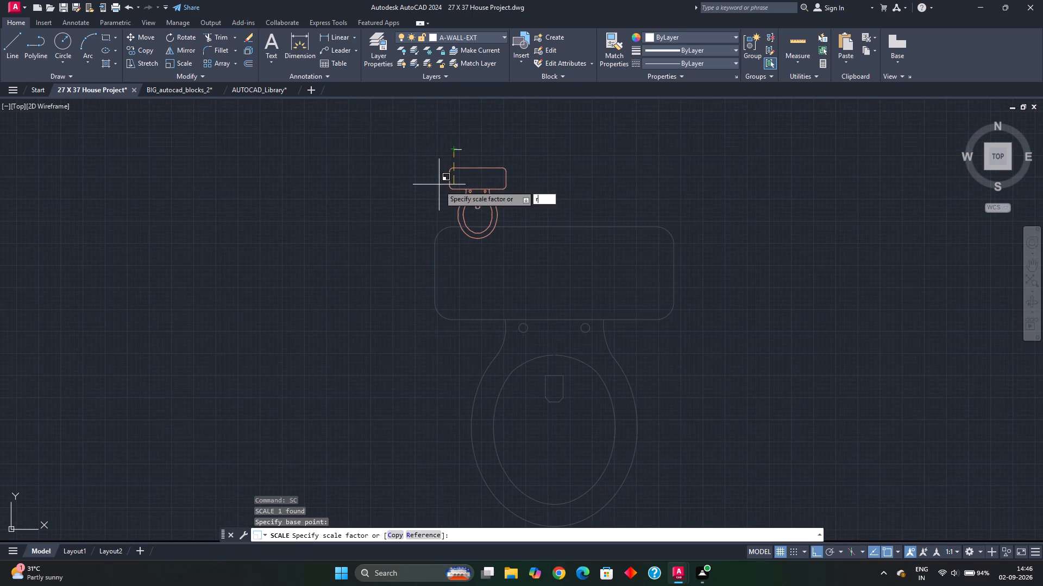
{"action": "left_click", "coordinate": [436, 276]}
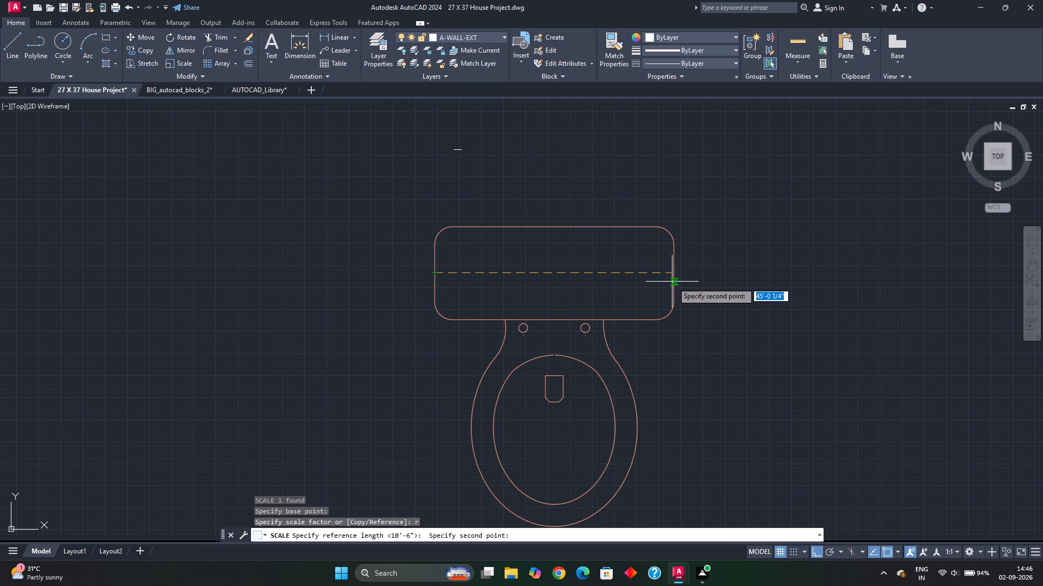
{"action": "left_click", "coordinate": [674, 272]}
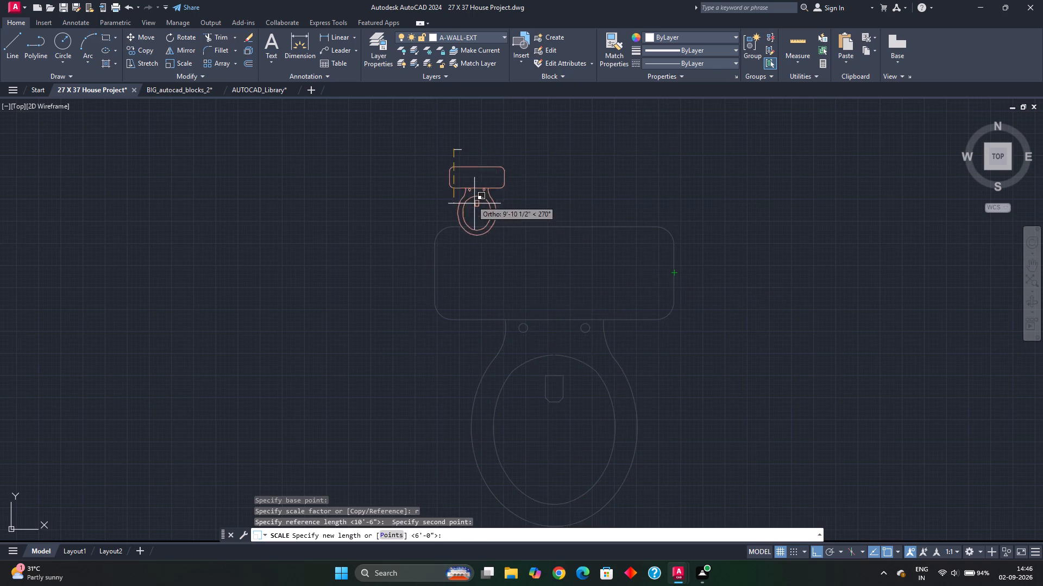
{"action": "scroll", "coordinate": [472, 189], "scroll_direction": "up", "scroll_amount": 1}
{"action": "middle_click_drag", "start_coordinate": [473, 189], "coordinate": [489, 354]}
{"action": "scroll", "coordinate": [471, 317], "scroll_direction": "up", "scroll_amount": 3}
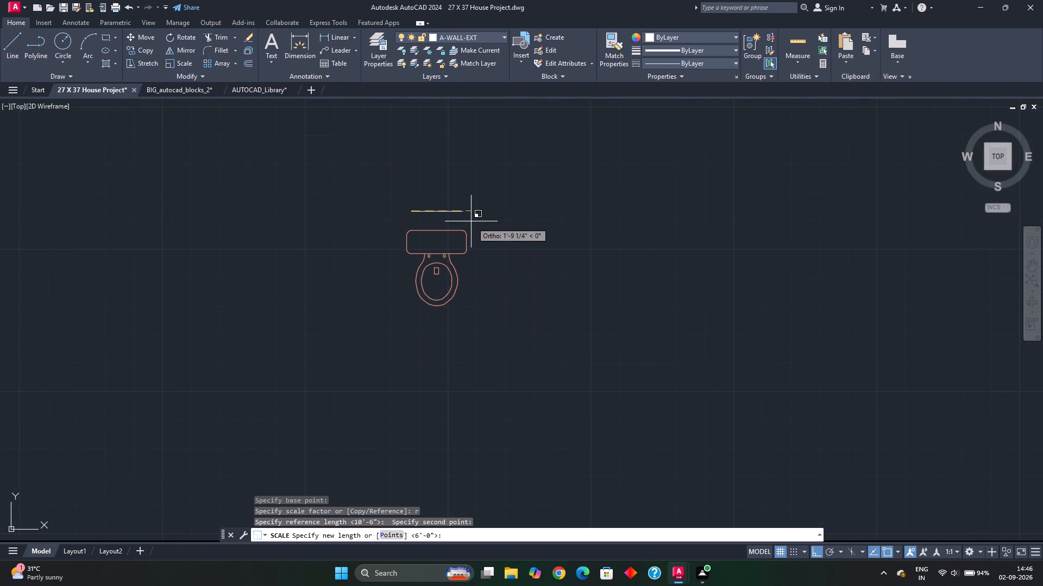
{"action": "scroll", "coordinate": [458, 216], "scroll_direction": "up", "scroll_amount": 3}
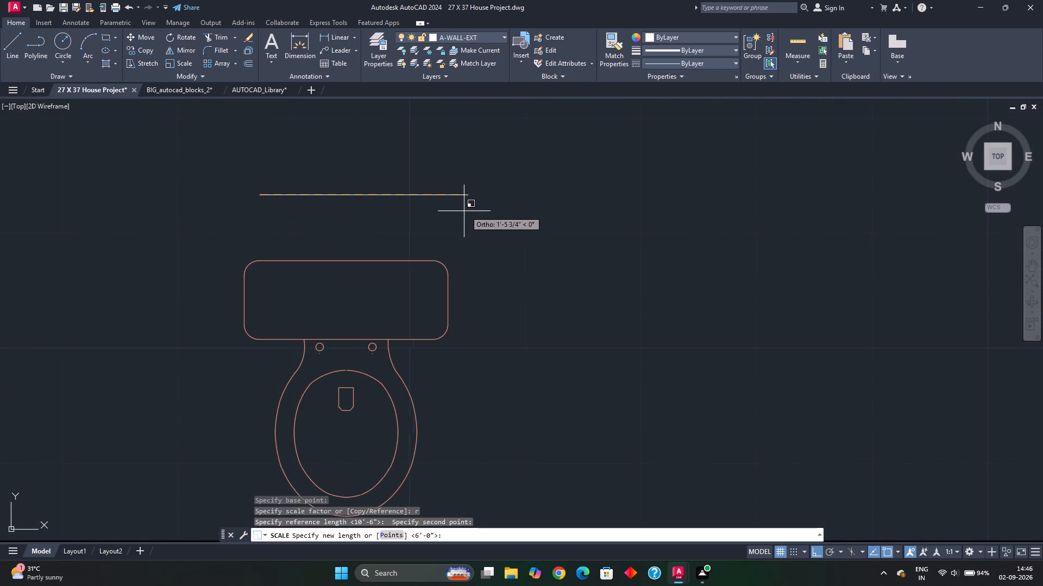
{"action": "left_click", "coordinate": [468, 198]}
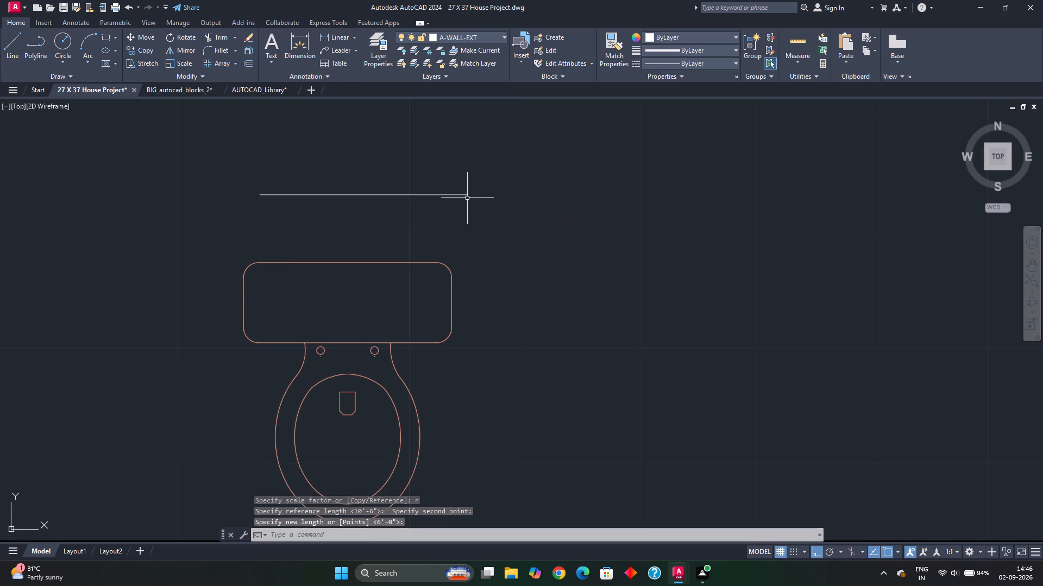
Erase the 1'6" reference line above the toilet.
{"action": "scroll", "coordinate": [488, 281], "scroll_direction": "down", "scroll_amount": 2}
{"action": "left_click", "coordinate": [458, 236]}
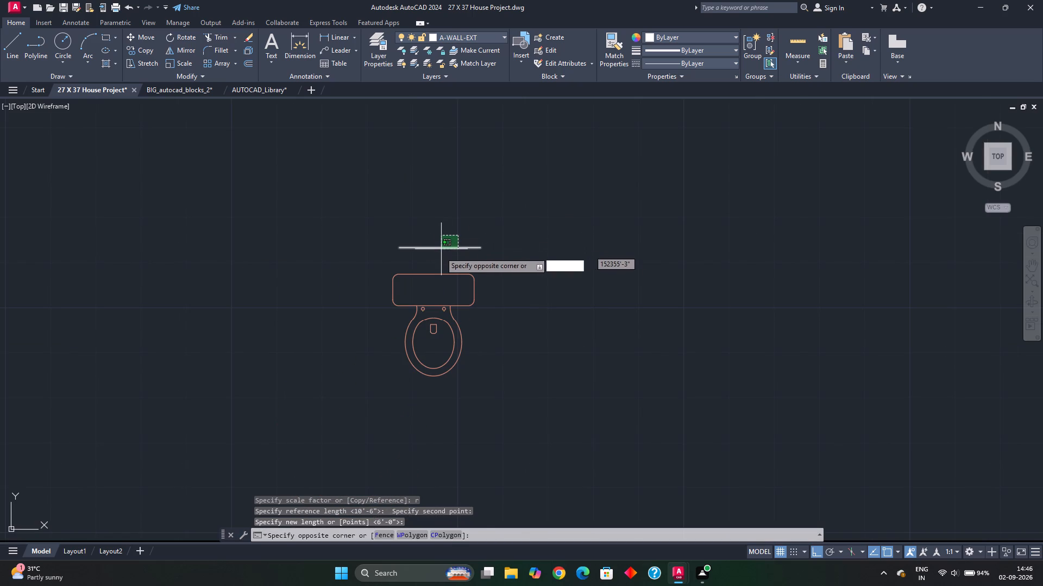
{"action": "left_click", "coordinate": [438, 256]}
{"action": "key", "text": "Delete"}
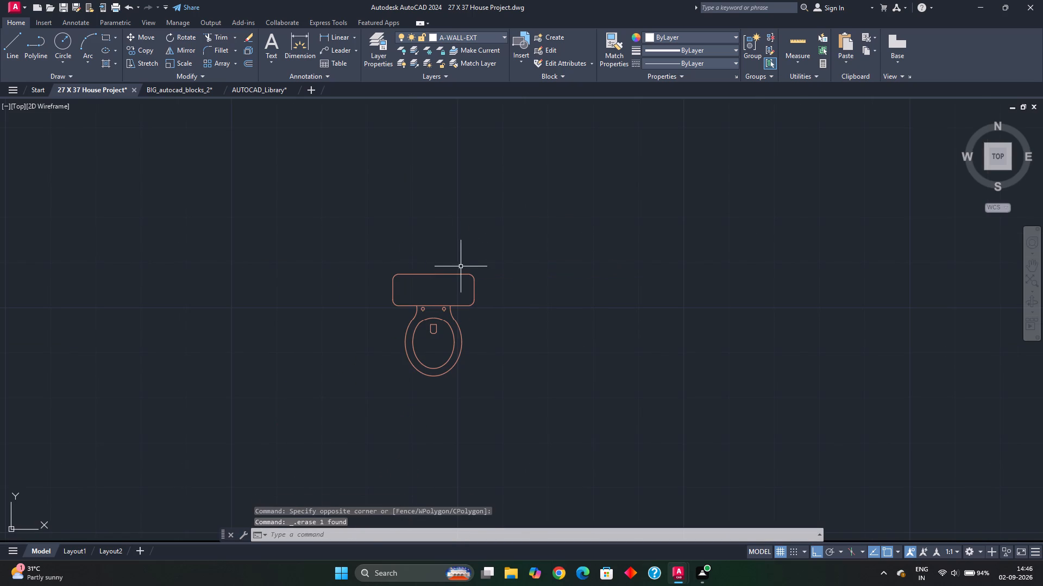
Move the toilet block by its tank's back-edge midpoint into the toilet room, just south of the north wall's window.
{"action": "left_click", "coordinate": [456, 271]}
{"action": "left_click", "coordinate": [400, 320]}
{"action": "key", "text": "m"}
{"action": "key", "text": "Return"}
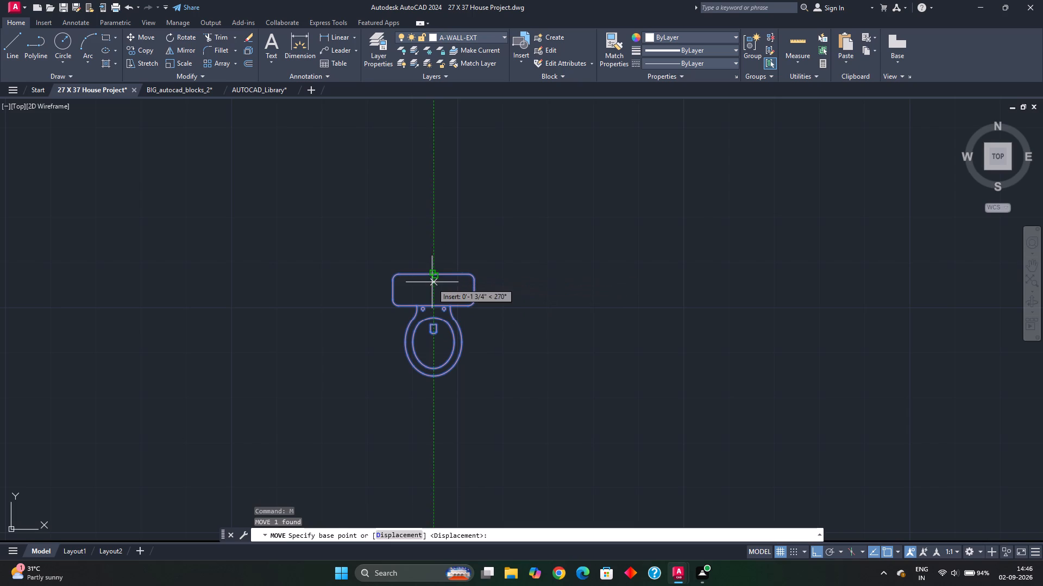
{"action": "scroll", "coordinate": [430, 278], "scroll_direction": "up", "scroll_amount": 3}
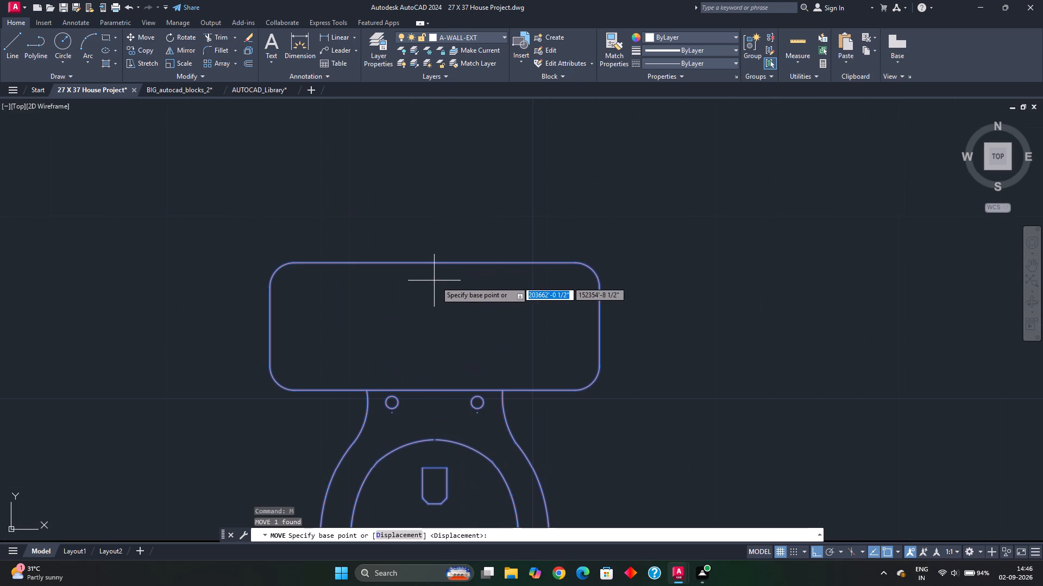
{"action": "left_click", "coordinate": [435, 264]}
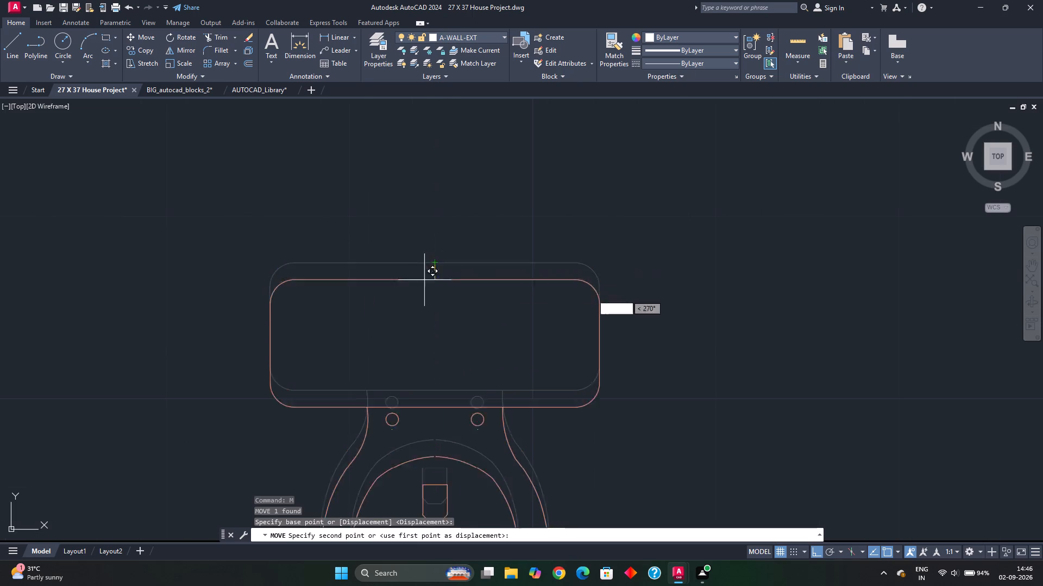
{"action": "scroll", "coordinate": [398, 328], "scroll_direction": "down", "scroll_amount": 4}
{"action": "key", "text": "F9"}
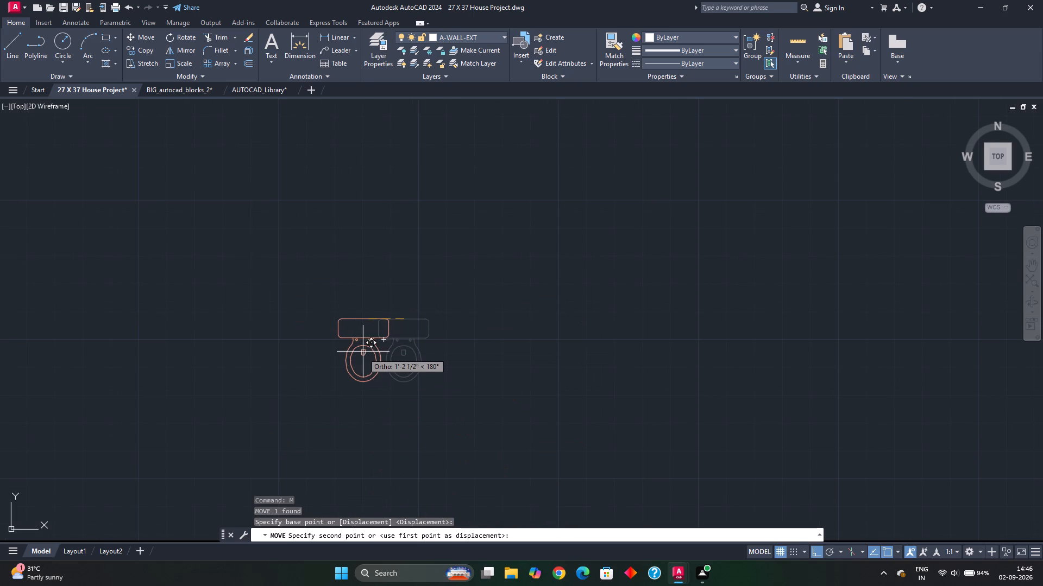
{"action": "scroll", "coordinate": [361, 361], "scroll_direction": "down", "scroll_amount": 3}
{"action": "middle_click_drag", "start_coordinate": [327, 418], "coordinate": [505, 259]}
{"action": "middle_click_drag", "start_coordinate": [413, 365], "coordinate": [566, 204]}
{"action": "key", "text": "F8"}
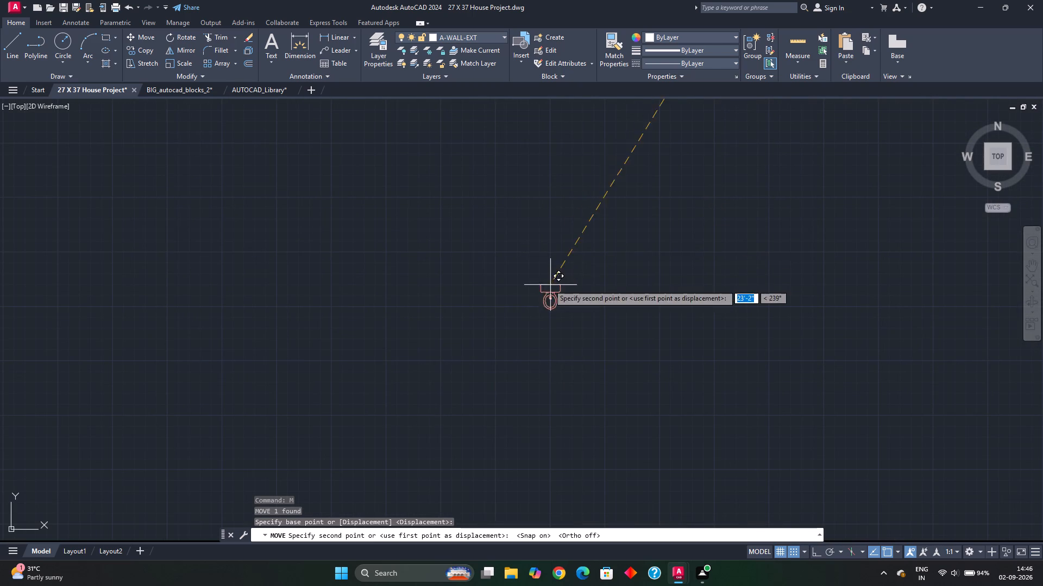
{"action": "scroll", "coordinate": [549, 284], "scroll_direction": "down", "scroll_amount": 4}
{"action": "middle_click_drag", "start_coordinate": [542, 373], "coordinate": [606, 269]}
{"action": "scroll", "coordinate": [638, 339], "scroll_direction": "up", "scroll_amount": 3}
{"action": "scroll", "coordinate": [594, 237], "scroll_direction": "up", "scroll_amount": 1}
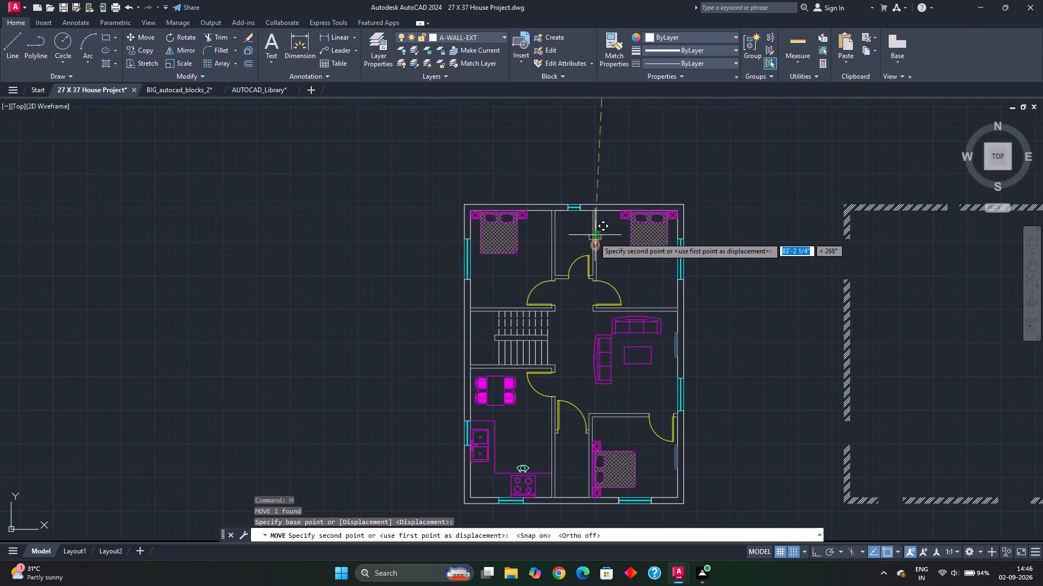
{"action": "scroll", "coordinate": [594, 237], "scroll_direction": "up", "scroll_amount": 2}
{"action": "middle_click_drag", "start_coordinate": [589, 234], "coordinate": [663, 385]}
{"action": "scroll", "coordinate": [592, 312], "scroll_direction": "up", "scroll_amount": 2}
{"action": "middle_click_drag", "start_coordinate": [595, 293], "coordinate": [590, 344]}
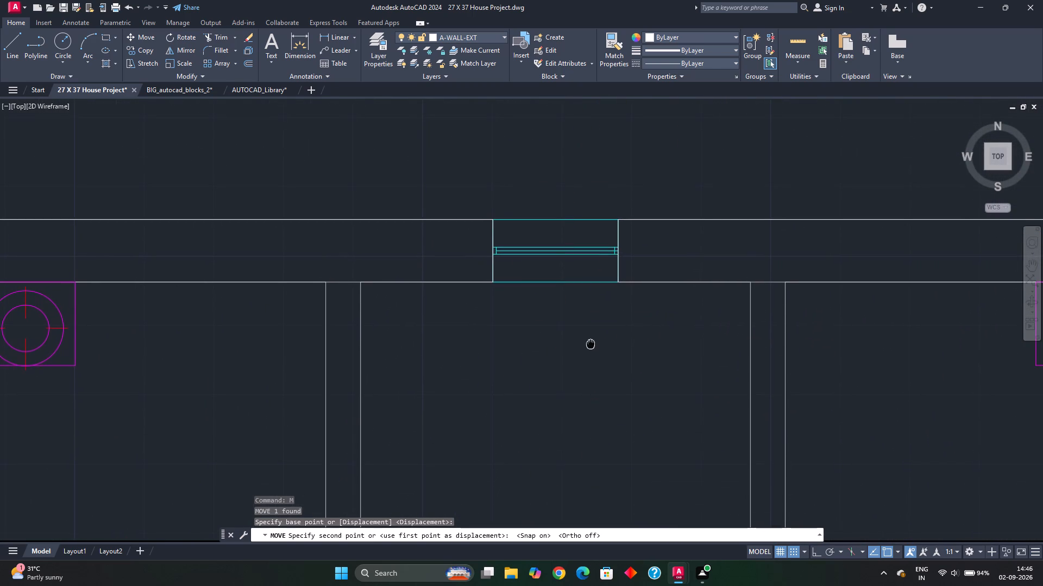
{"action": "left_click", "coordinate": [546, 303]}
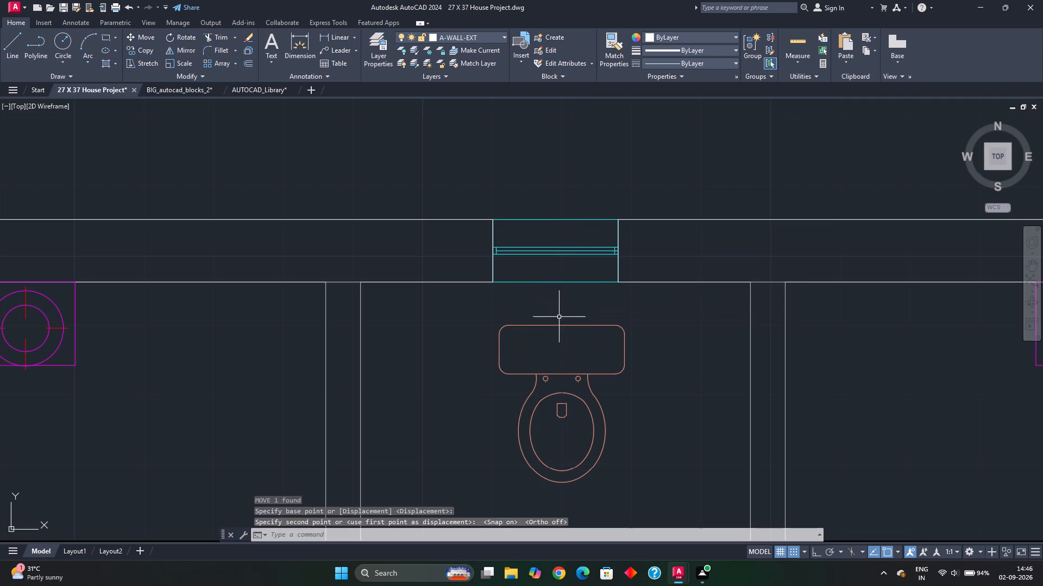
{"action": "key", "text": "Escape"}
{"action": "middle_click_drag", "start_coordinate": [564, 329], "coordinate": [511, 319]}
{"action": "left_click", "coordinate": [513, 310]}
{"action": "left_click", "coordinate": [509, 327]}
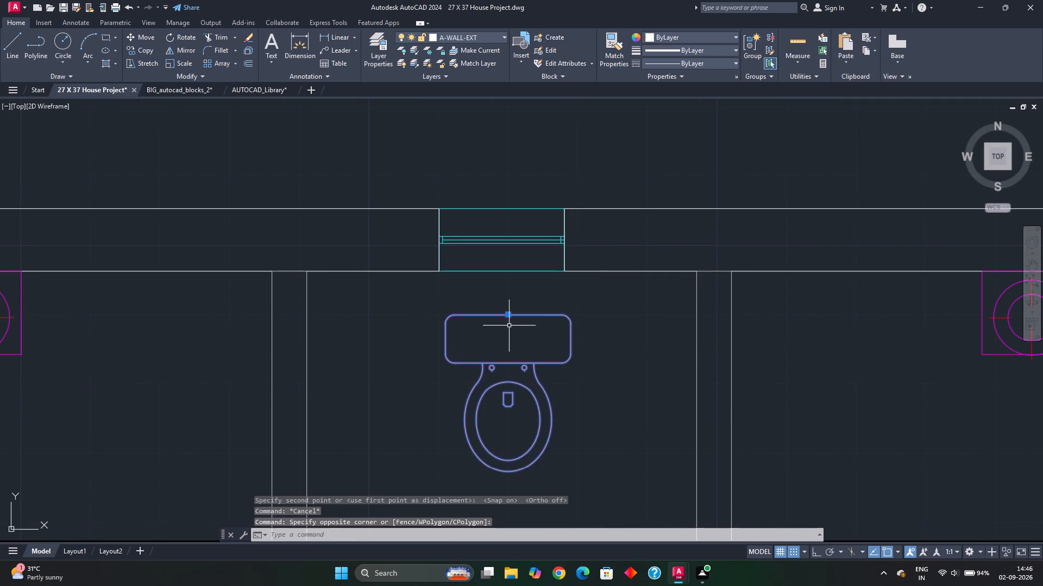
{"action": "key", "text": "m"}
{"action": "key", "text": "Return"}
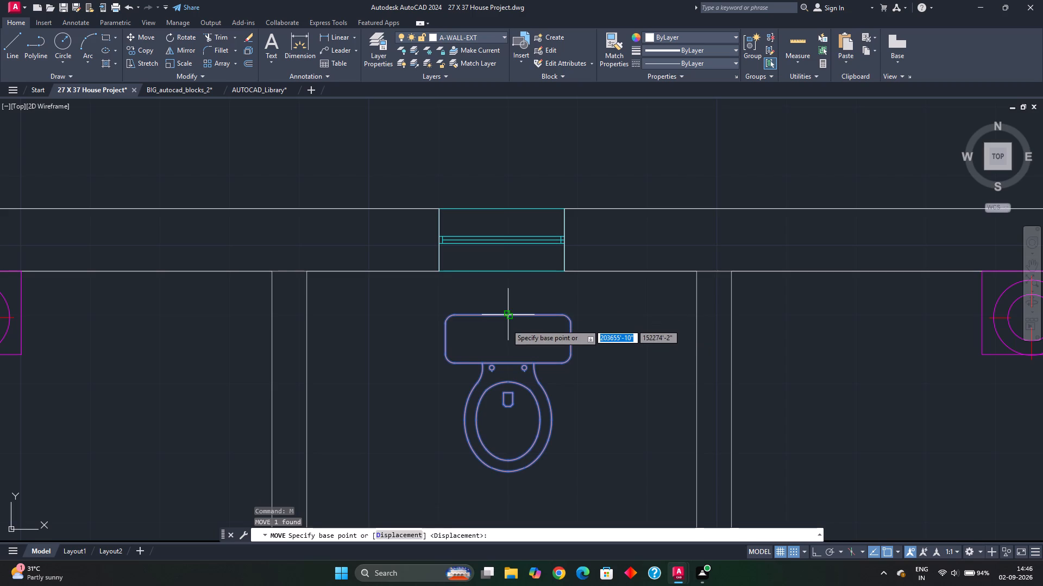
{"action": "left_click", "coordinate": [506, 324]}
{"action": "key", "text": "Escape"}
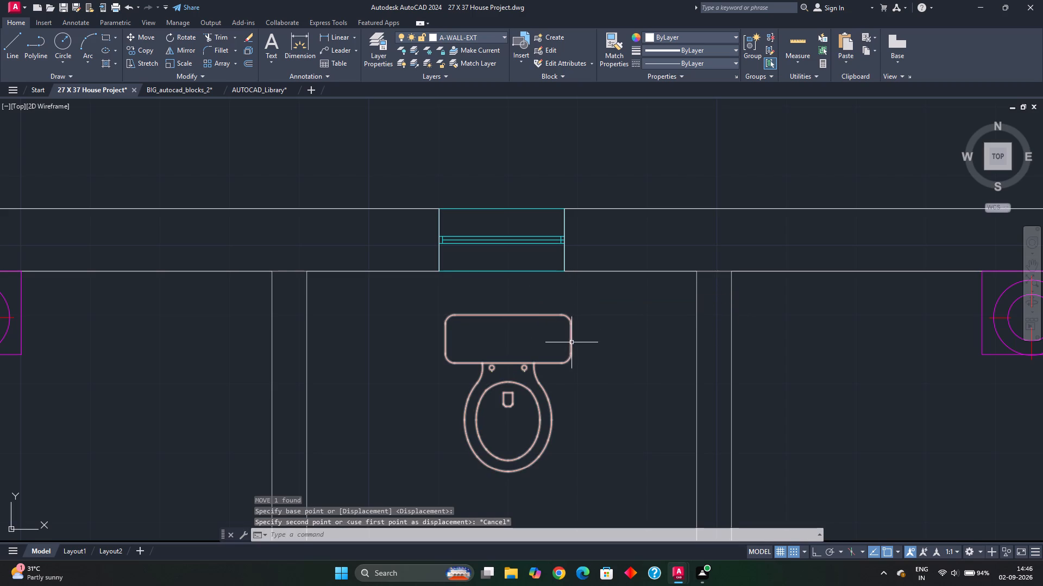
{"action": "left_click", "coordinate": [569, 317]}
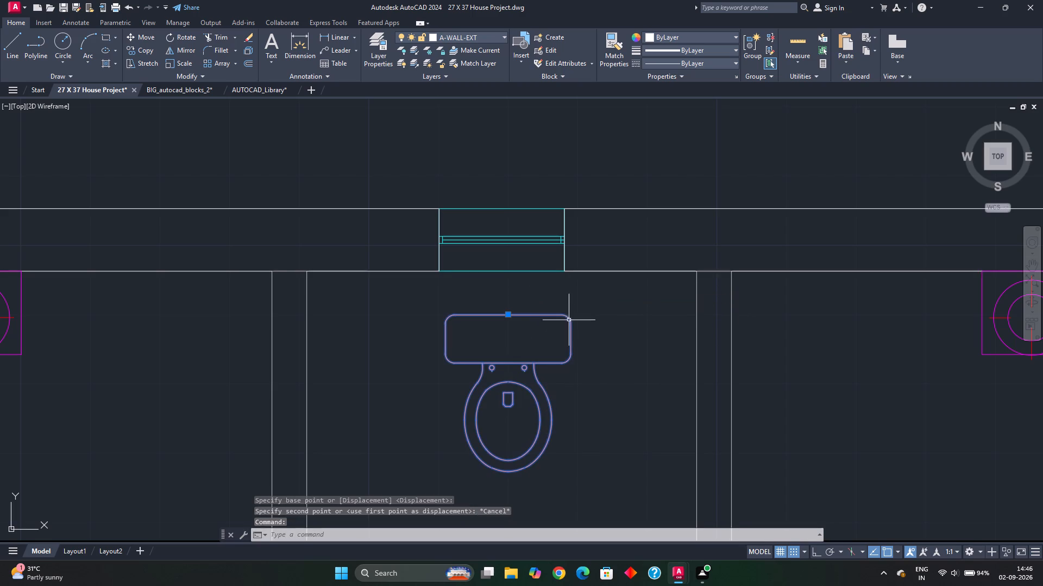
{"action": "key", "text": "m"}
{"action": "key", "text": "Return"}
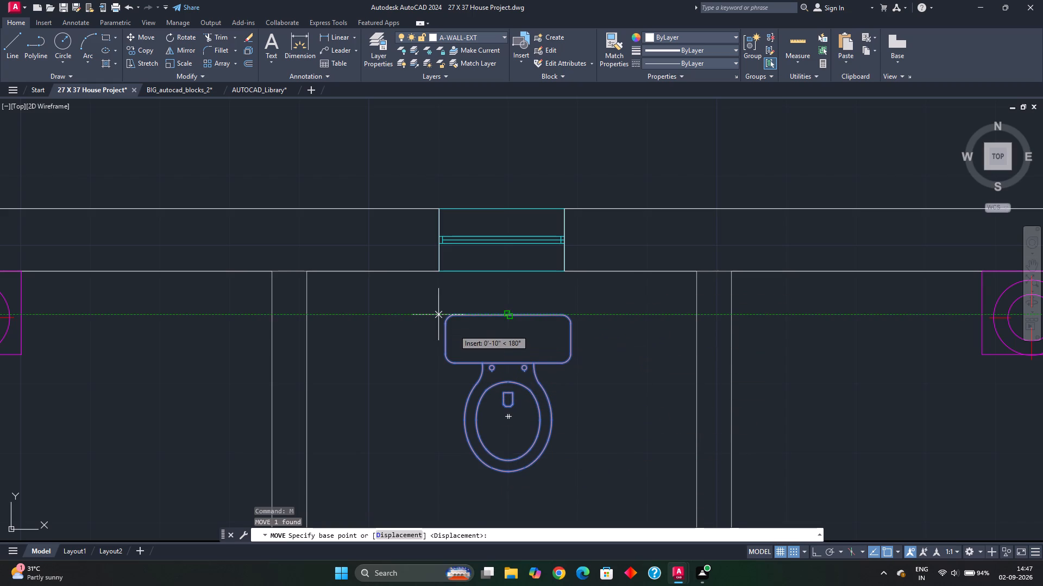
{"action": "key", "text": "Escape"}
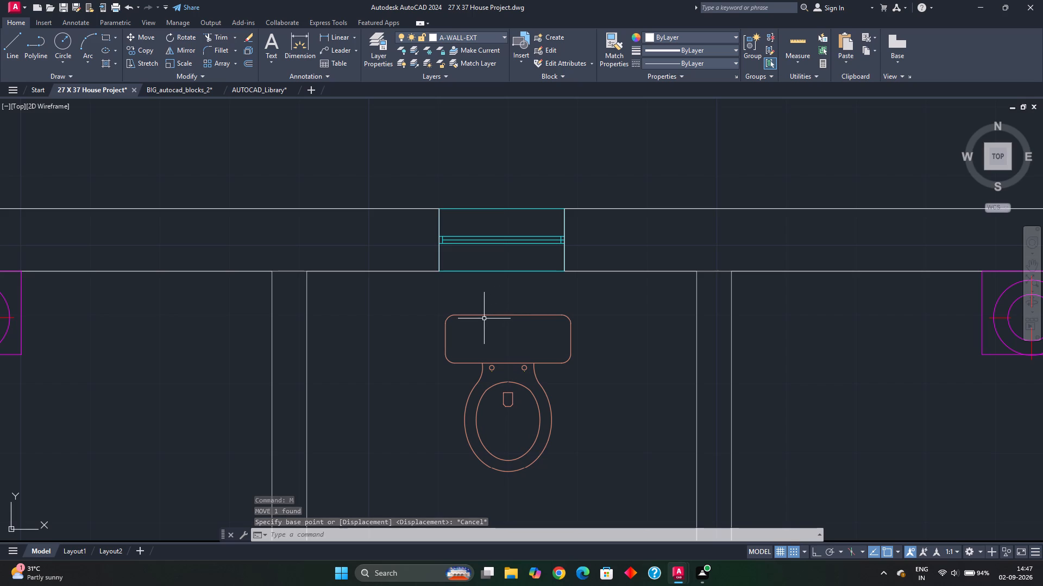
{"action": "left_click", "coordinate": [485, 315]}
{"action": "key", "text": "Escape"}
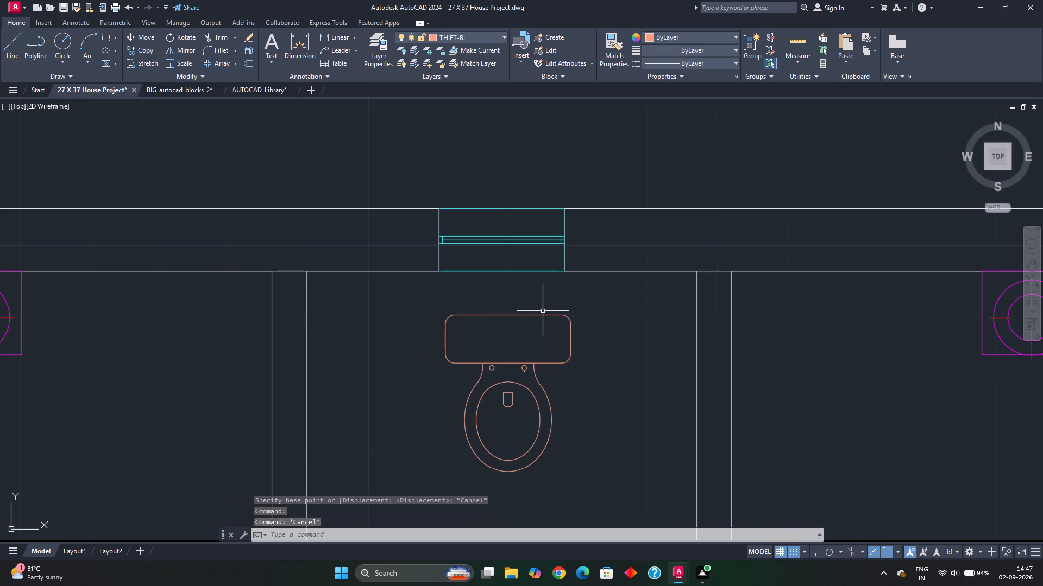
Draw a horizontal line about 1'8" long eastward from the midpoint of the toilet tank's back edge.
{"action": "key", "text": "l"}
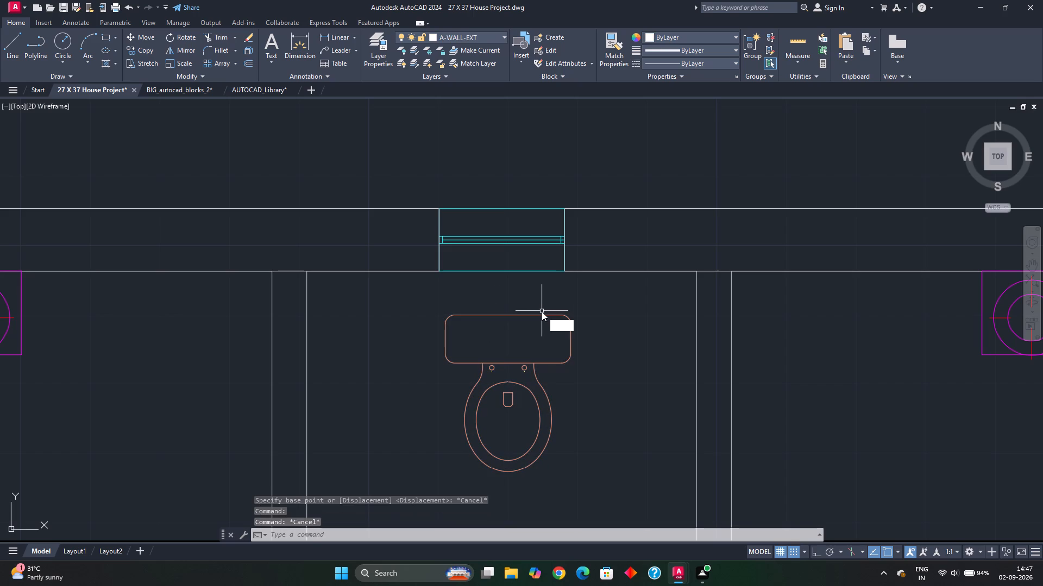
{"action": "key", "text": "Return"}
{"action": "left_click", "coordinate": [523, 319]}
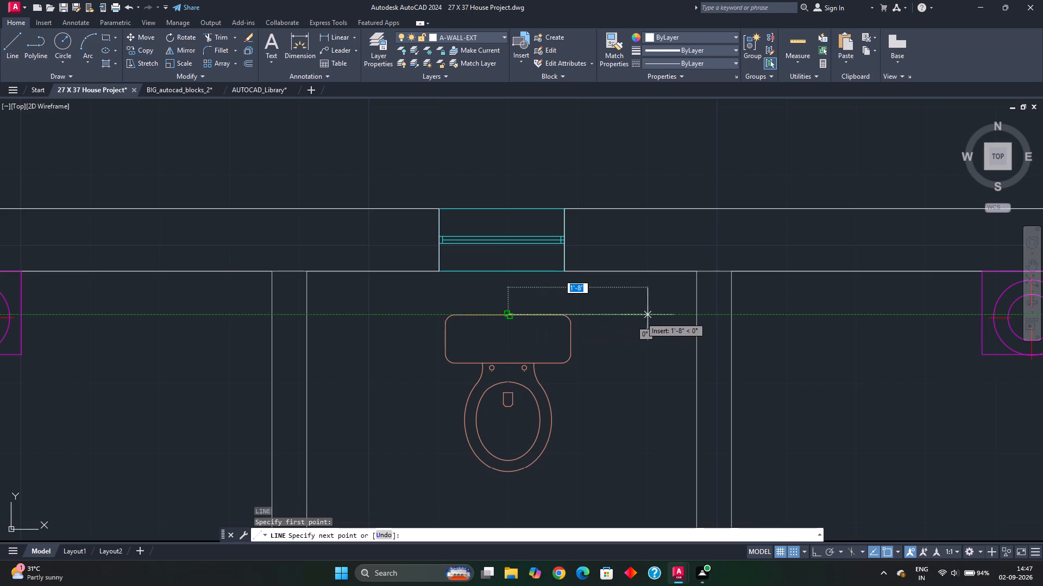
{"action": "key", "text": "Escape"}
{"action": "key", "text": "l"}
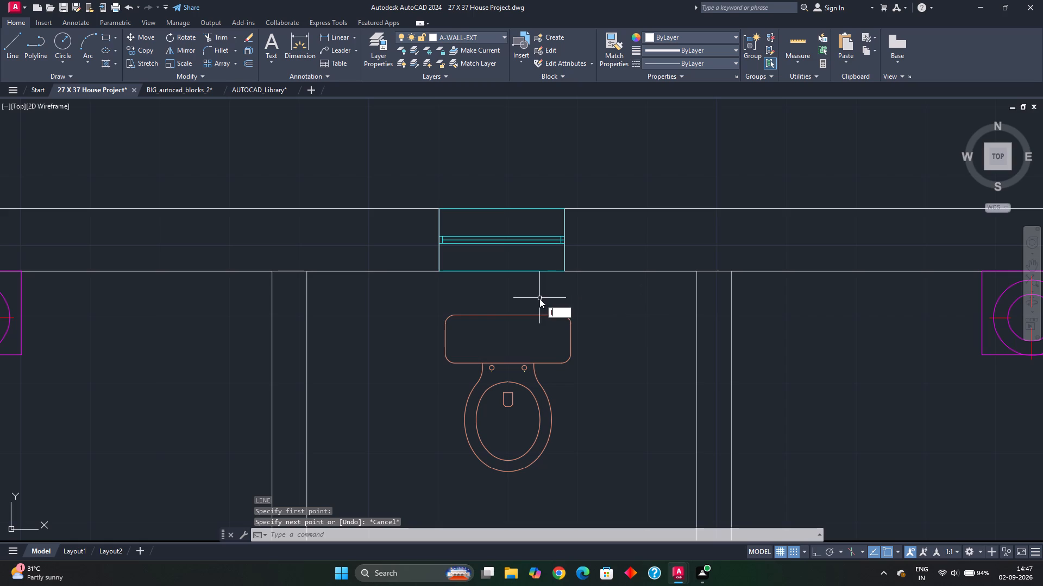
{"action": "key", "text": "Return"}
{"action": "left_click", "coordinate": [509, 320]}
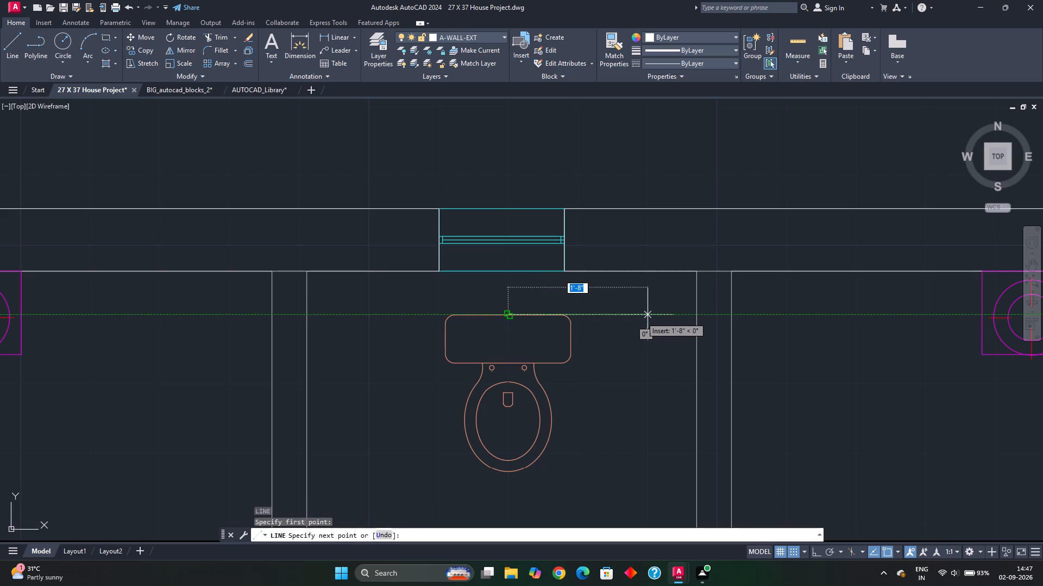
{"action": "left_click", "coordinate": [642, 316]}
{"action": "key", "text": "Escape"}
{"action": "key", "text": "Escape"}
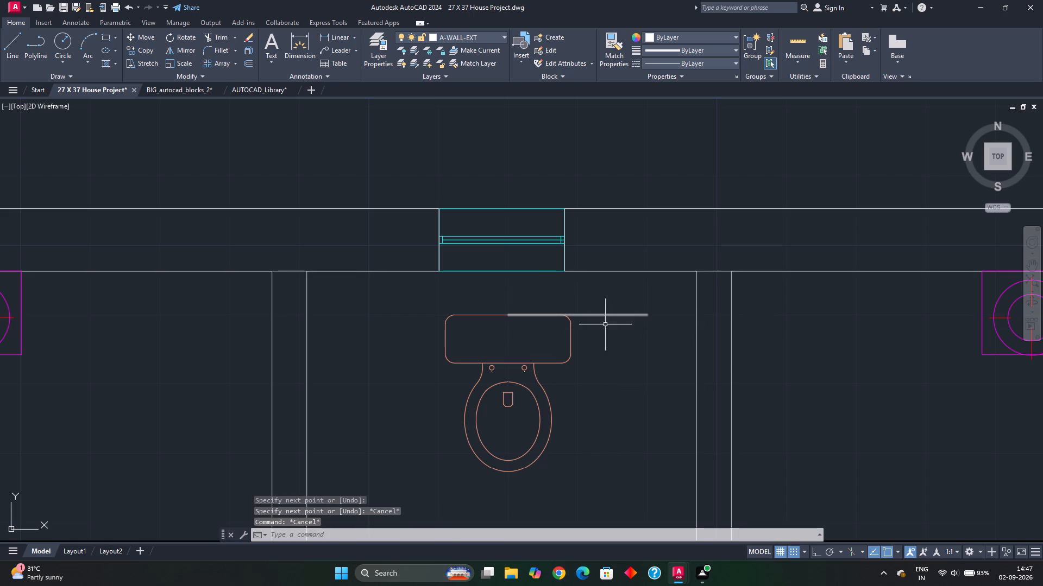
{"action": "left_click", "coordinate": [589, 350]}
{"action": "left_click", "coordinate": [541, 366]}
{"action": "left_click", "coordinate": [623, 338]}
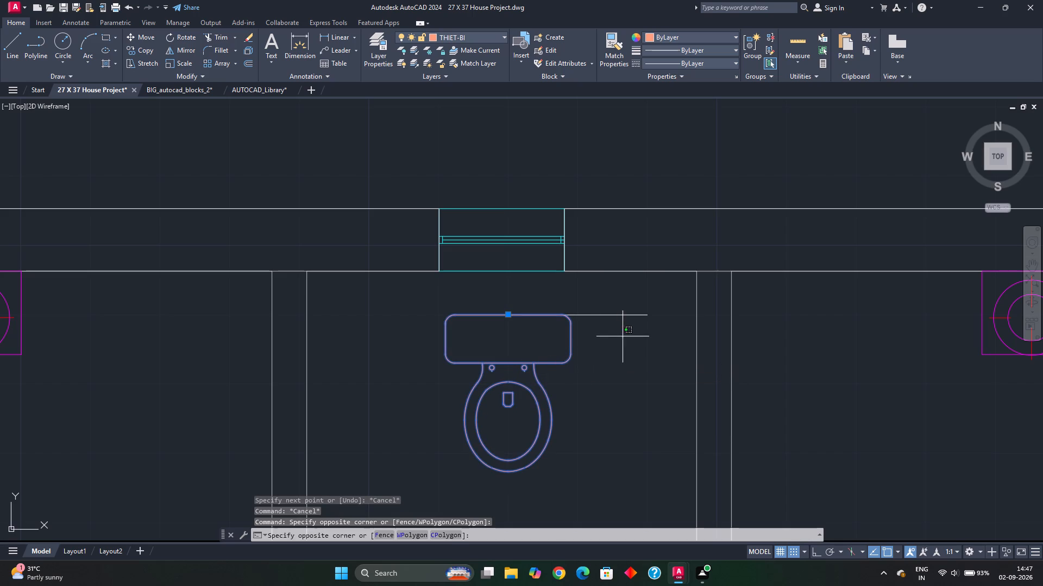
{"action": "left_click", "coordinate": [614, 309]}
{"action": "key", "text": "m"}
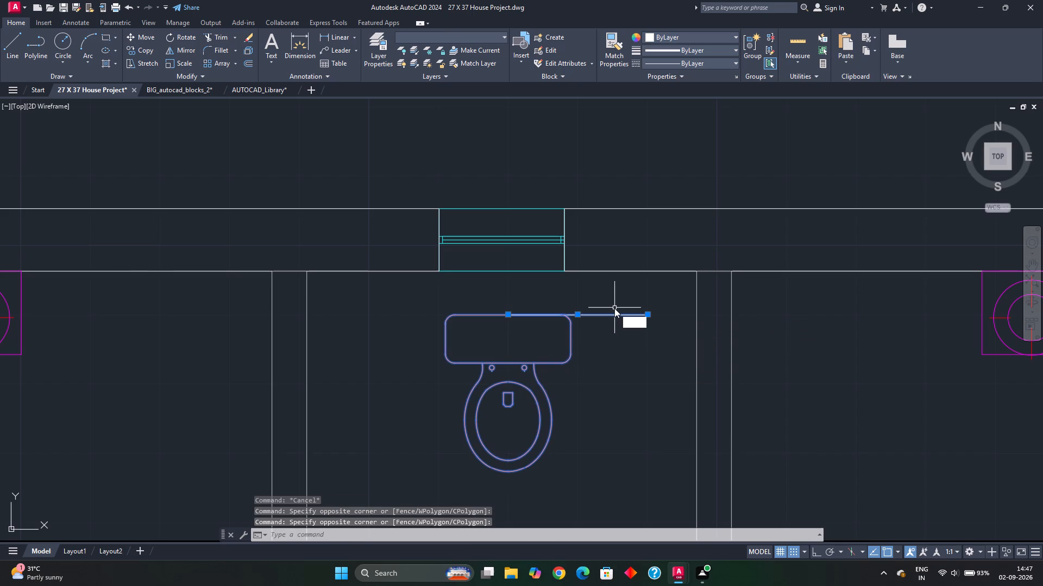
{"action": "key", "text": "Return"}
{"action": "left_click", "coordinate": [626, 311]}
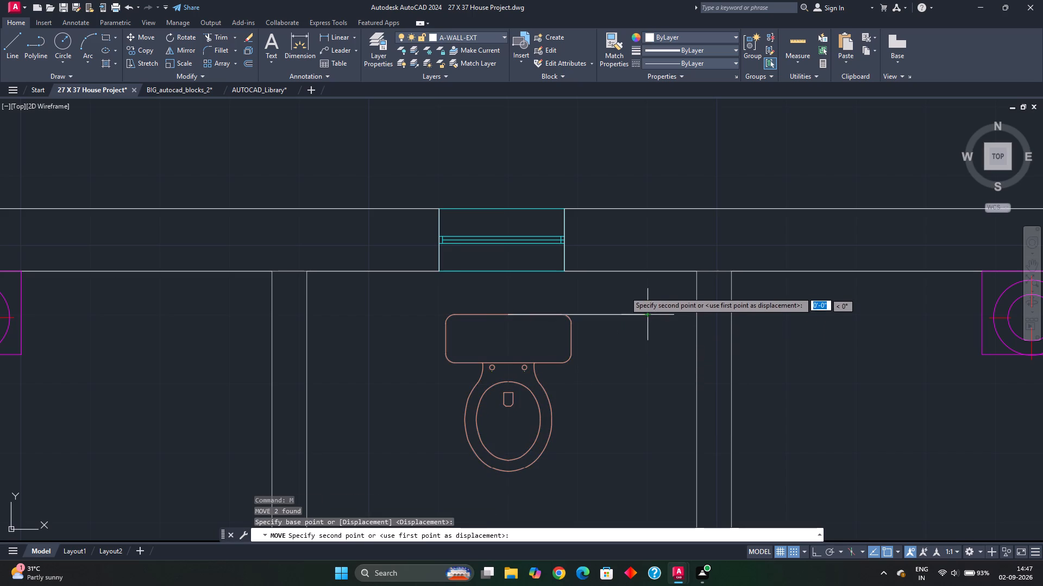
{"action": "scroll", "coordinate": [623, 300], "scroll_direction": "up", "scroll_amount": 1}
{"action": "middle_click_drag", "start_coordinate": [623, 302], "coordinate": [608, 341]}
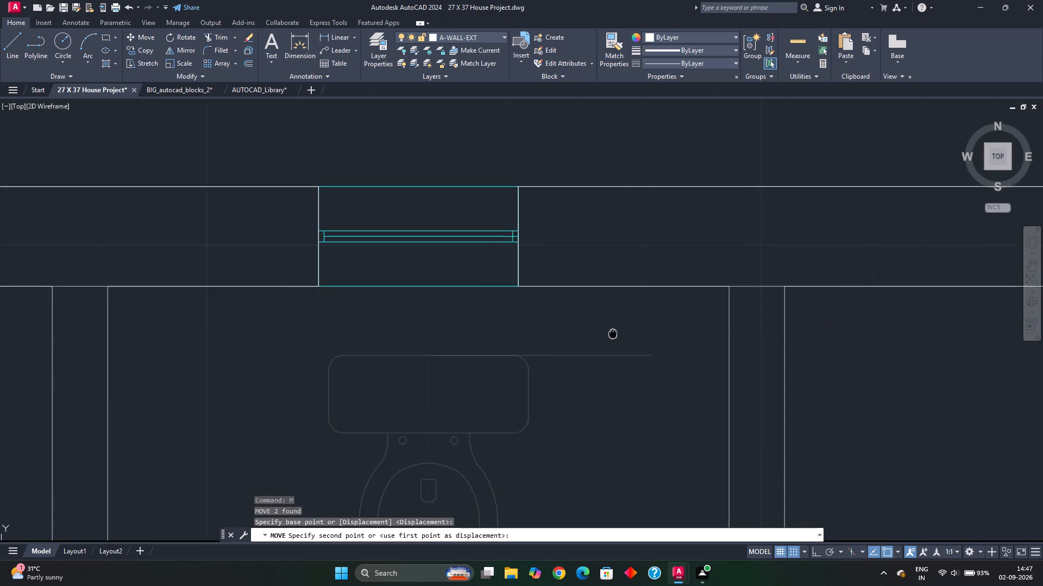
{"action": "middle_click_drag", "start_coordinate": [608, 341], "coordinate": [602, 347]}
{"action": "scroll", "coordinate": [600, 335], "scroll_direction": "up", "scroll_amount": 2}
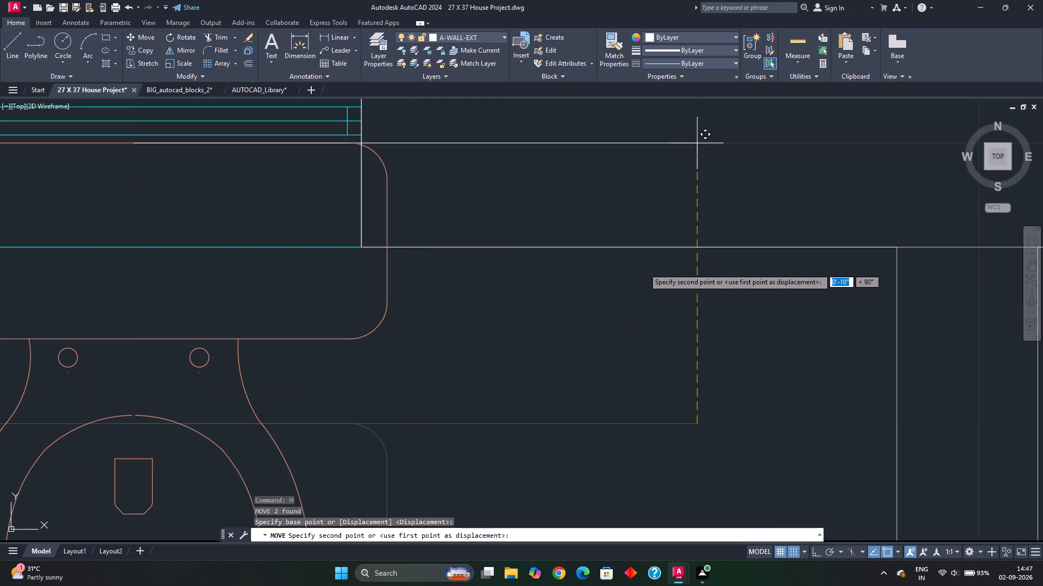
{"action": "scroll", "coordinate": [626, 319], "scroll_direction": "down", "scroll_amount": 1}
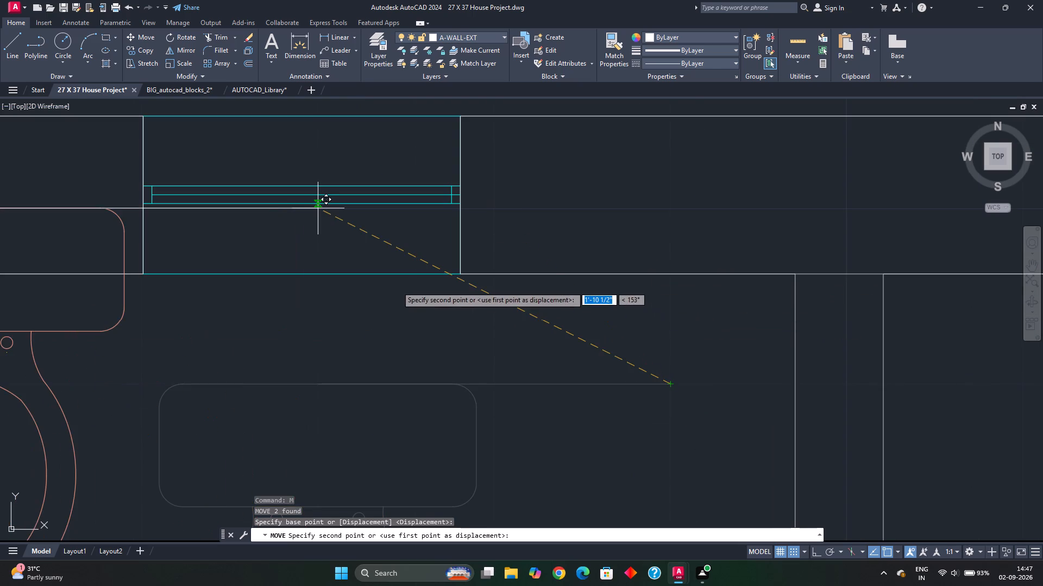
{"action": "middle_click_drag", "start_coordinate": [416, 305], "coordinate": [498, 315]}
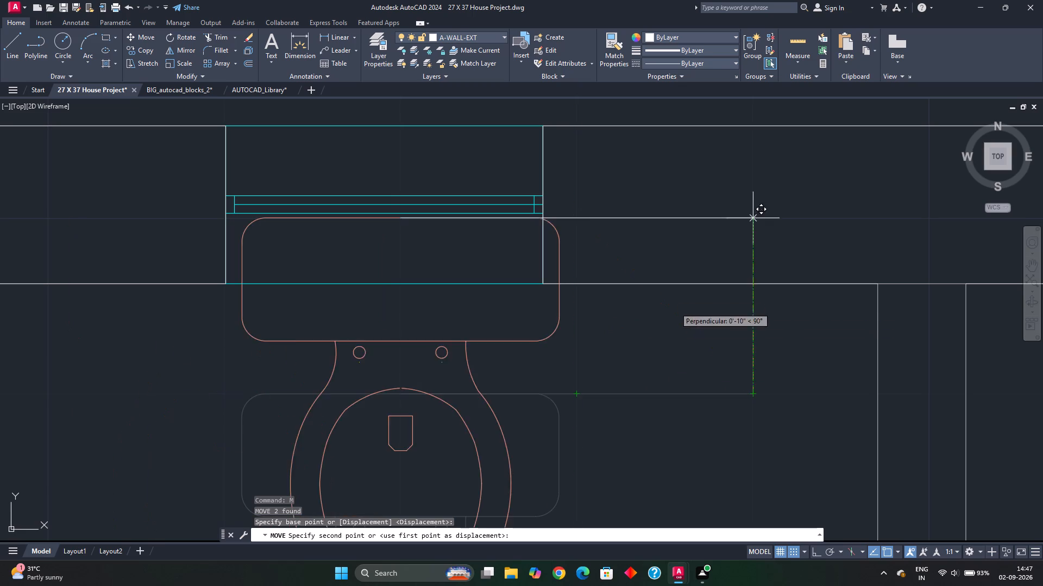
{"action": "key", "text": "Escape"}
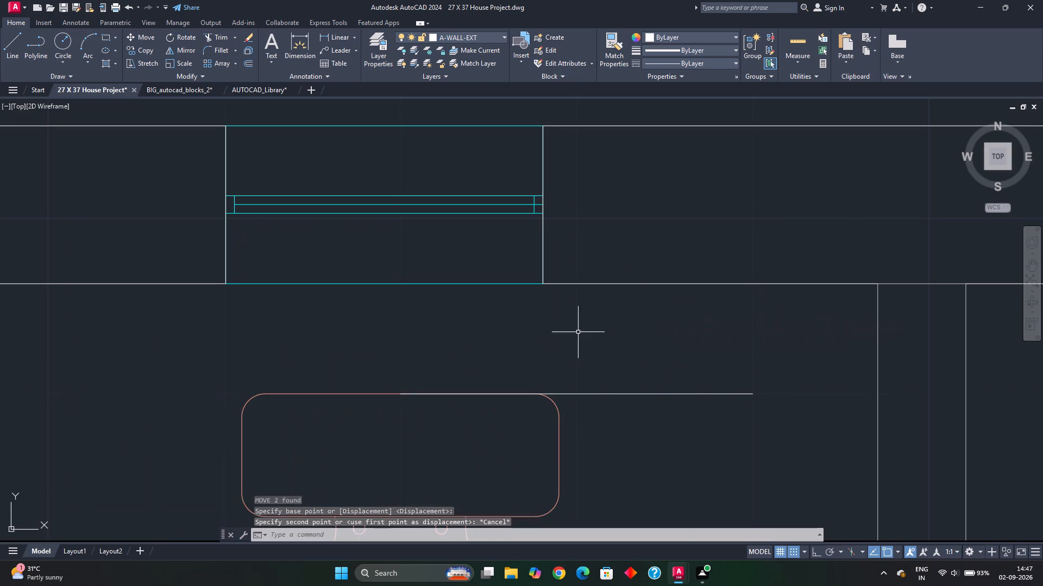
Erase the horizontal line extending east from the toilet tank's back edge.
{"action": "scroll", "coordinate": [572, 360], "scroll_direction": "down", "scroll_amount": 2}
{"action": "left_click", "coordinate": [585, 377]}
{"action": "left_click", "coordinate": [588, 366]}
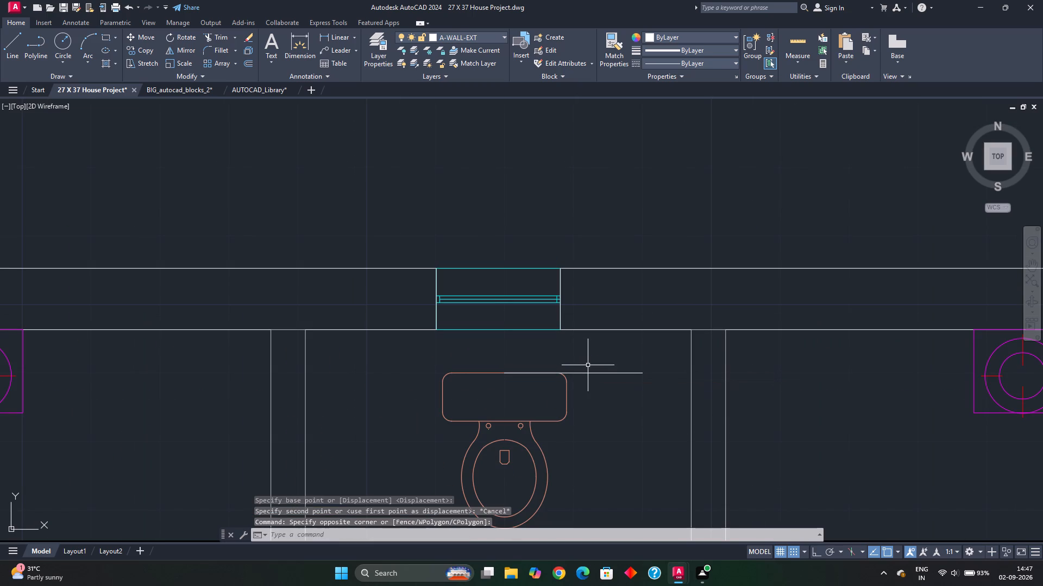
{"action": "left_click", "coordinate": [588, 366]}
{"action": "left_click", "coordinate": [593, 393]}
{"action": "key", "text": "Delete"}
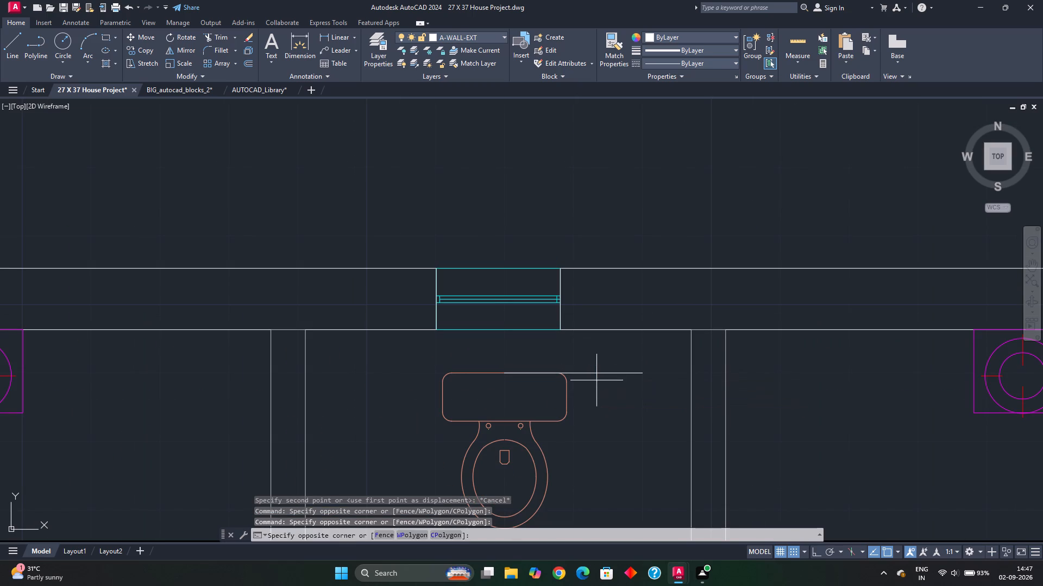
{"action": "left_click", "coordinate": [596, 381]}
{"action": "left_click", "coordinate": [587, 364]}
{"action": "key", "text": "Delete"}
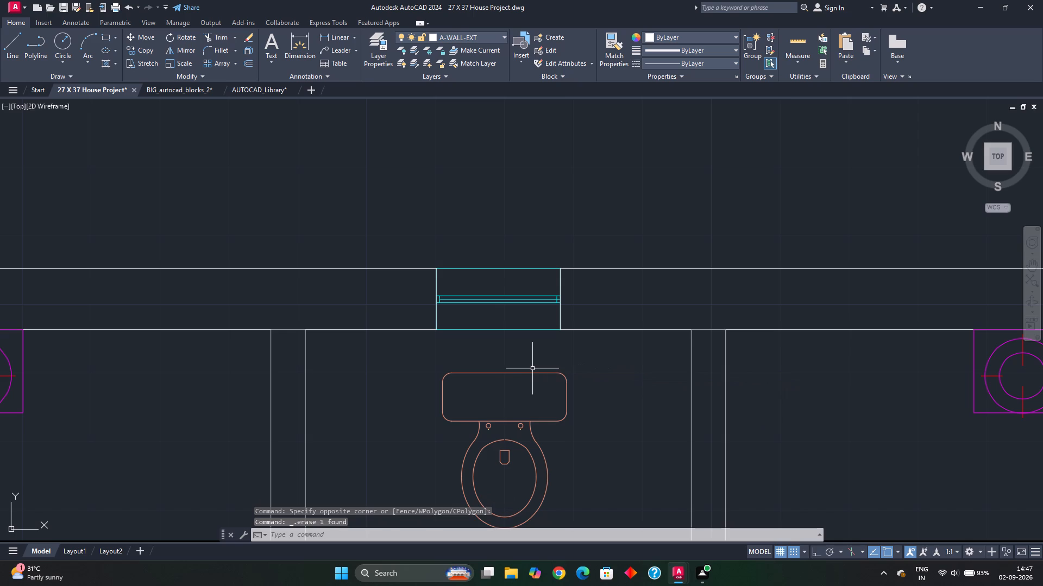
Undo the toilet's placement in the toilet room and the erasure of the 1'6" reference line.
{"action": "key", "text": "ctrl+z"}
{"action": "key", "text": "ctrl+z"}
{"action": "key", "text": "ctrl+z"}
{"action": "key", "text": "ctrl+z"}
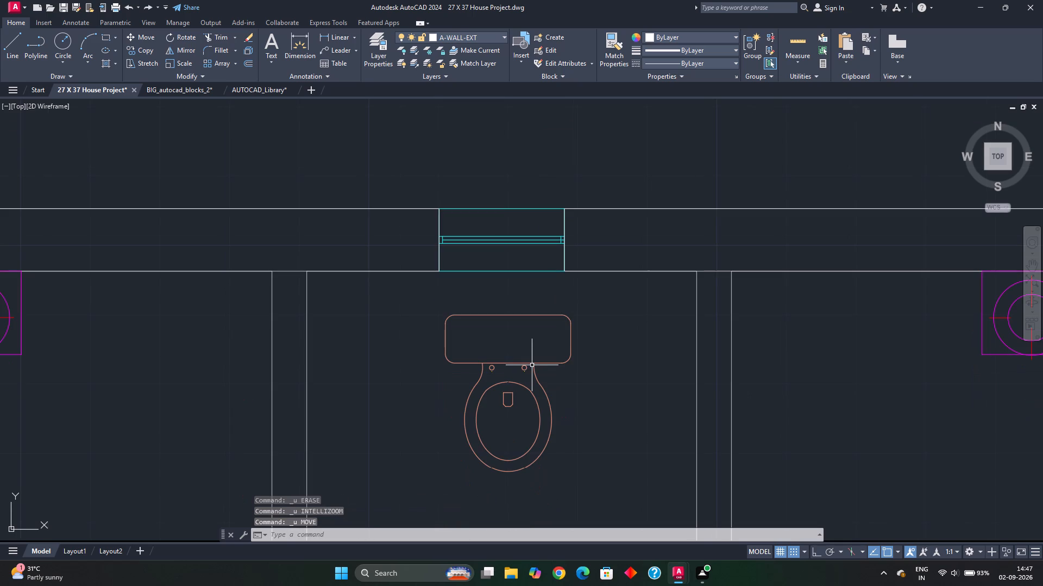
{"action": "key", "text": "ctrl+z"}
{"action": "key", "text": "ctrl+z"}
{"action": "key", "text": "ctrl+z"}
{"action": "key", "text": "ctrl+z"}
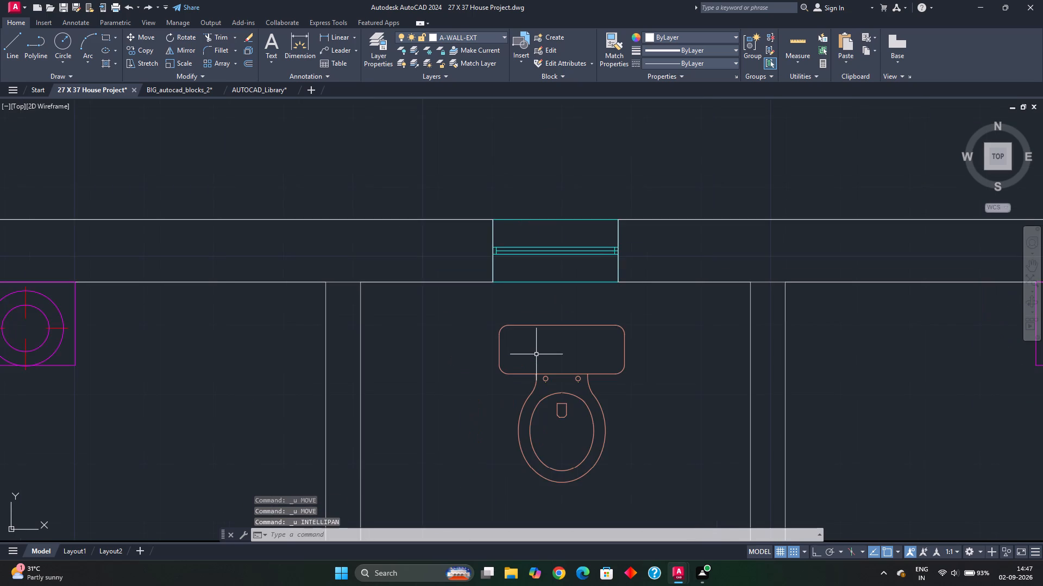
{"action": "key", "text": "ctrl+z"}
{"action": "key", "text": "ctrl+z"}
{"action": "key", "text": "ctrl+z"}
Erase the toilet block and the horizontal reference line above its tank.
{"action": "scroll", "coordinate": [527, 349], "scroll_direction": "down", "scroll_amount": 2}
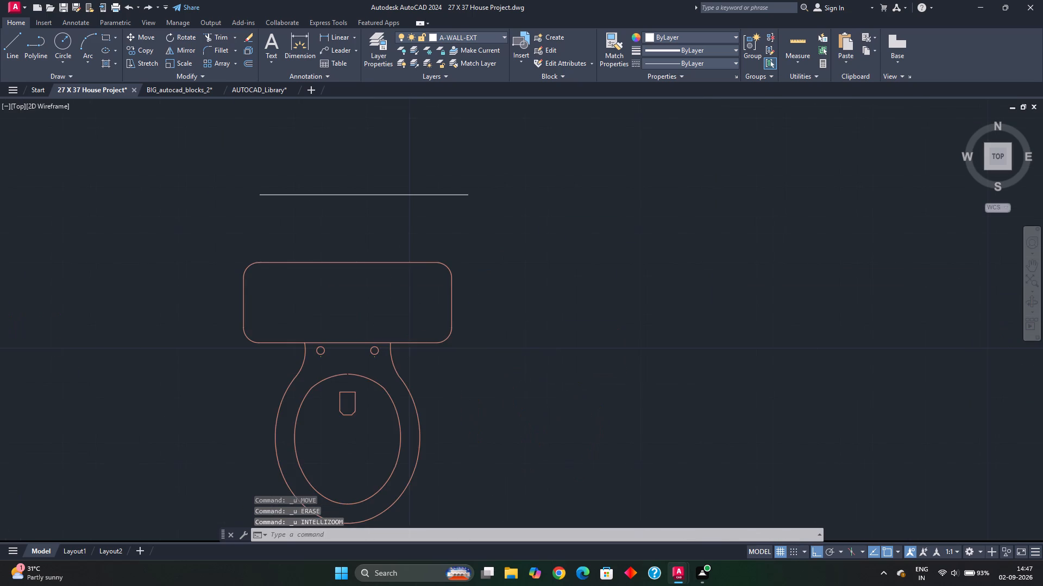
{"action": "scroll", "coordinate": [527, 349], "scroll_direction": "down", "scroll_amount": 1}
{"action": "key", "text": "Escape"}
{"action": "key", "text": "Escape"}
{"action": "left_click", "coordinate": [398, 260]}
{"action": "left_click", "coordinate": [554, 404]}
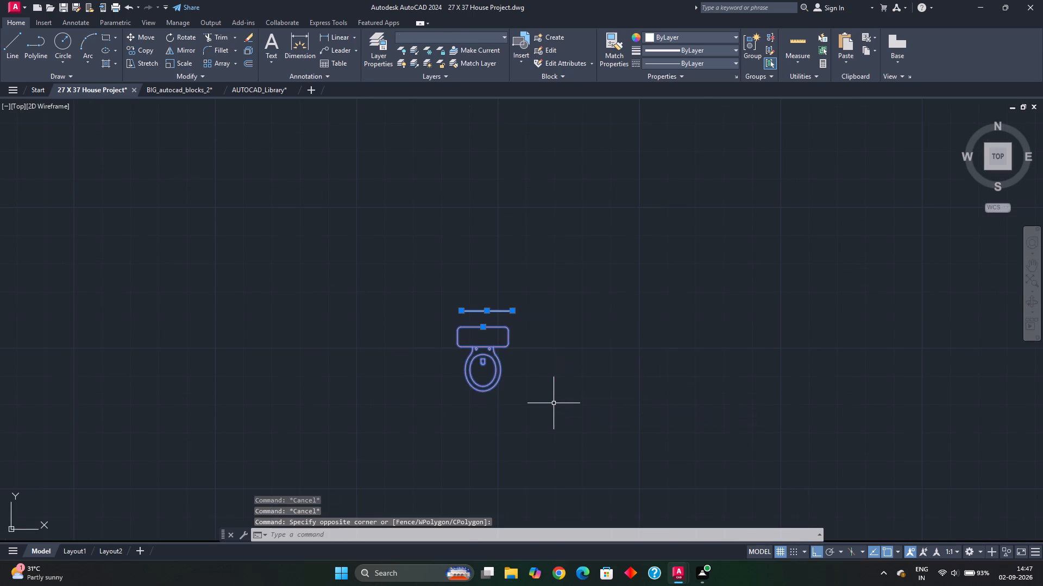
{"action": "key", "text": "Delete"}
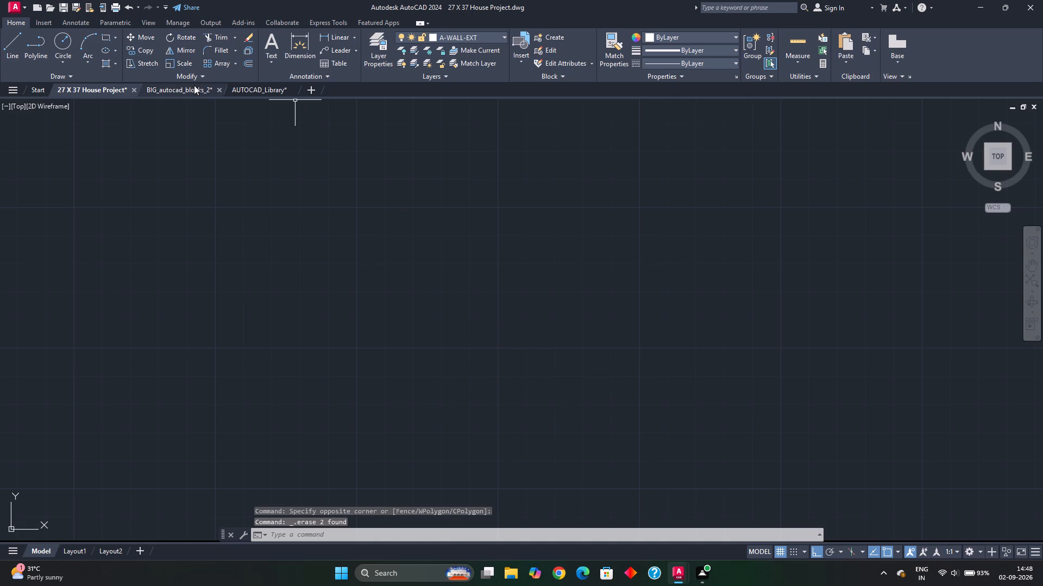
Switch to the BIG_autocad_blocks_2 drawing and examine the toilet blocks in the U cells of its ARCON library grid.
{"action": "left_click", "coordinate": [194, 85]}
{"action": "scroll", "coordinate": [490, 384], "scroll_direction": "down", "scroll_amount": 2}
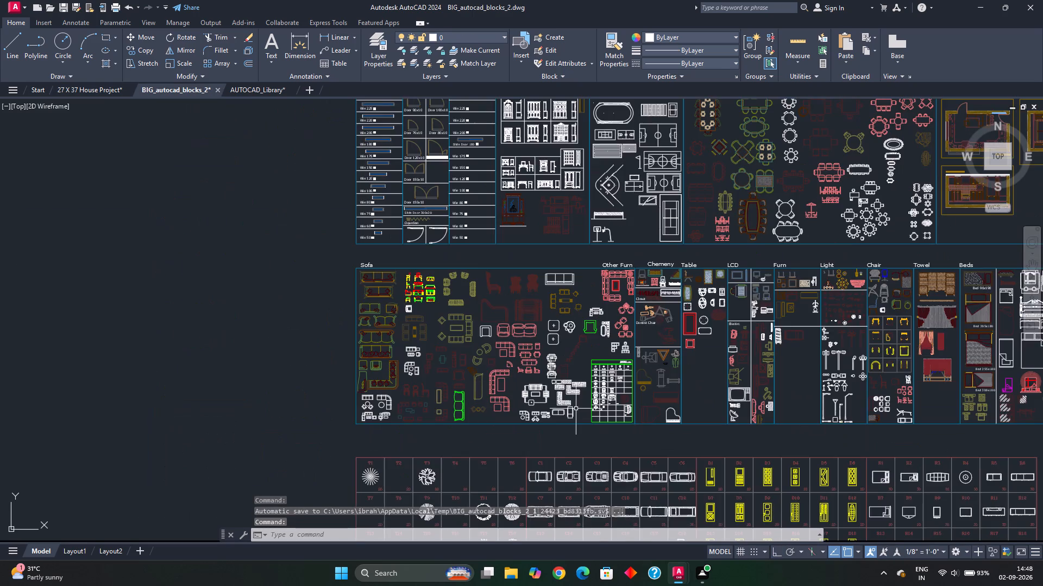
{"action": "scroll", "coordinate": [579, 400], "scroll_direction": "down", "scroll_amount": 1}
{"action": "middle_click", "coordinate": [574, 396]}
{"action": "scroll", "coordinate": [498, 290], "scroll_direction": "up", "scroll_amount": 2}
{"action": "middle_click_drag", "start_coordinate": [574, 394], "coordinate": [498, 279]}
{"action": "middle_click_drag", "start_coordinate": [626, 328], "coordinate": [472, 284]}
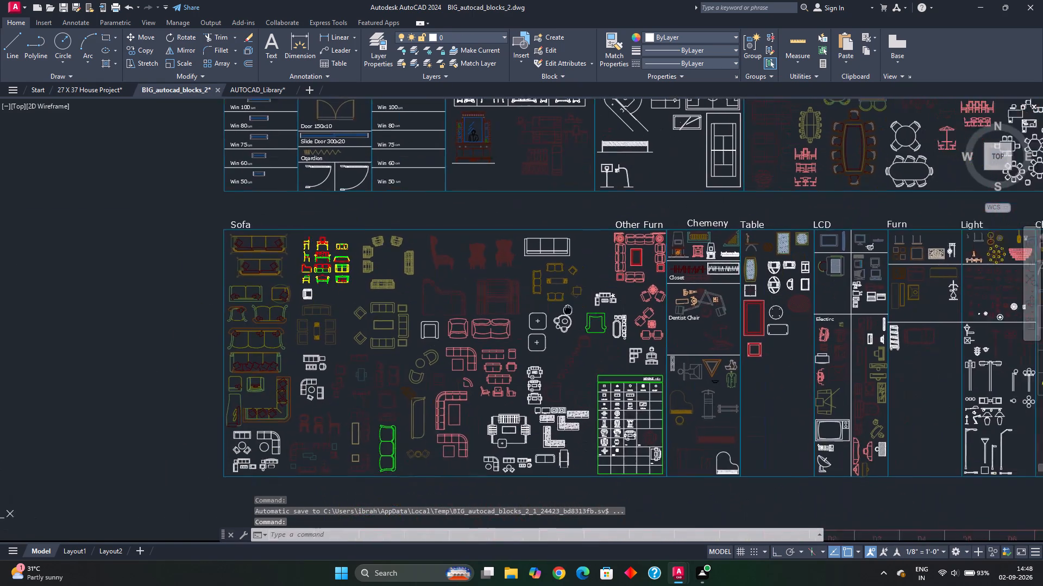
{"action": "middle_click_drag", "start_coordinate": [472, 284], "coordinate": [381, 248]}
{"action": "middle_click_drag", "start_coordinate": [695, 326], "coordinate": [491, 329]}
{"action": "scroll", "coordinate": [758, 438], "scroll_direction": "down", "scroll_amount": 1}
{"action": "middle_click_drag", "start_coordinate": [758, 438], "coordinate": [621, 161]}
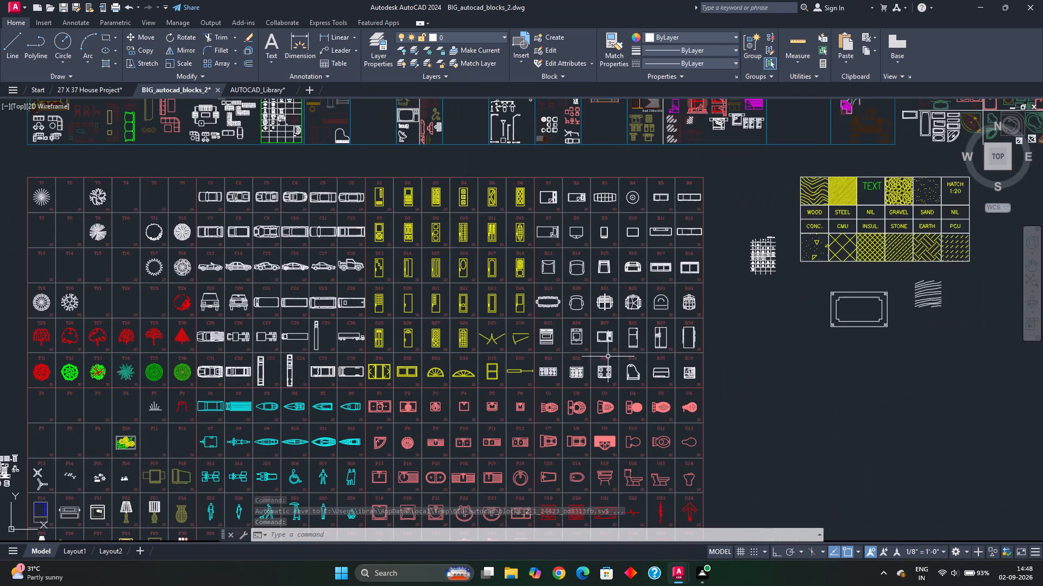
{"action": "middle_click_drag", "start_coordinate": [590, 399], "coordinate": [588, 220]}
{"action": "scroll", "coordinate": [578, 243], "scroll_direction": "up", "scroll_amount": 3}
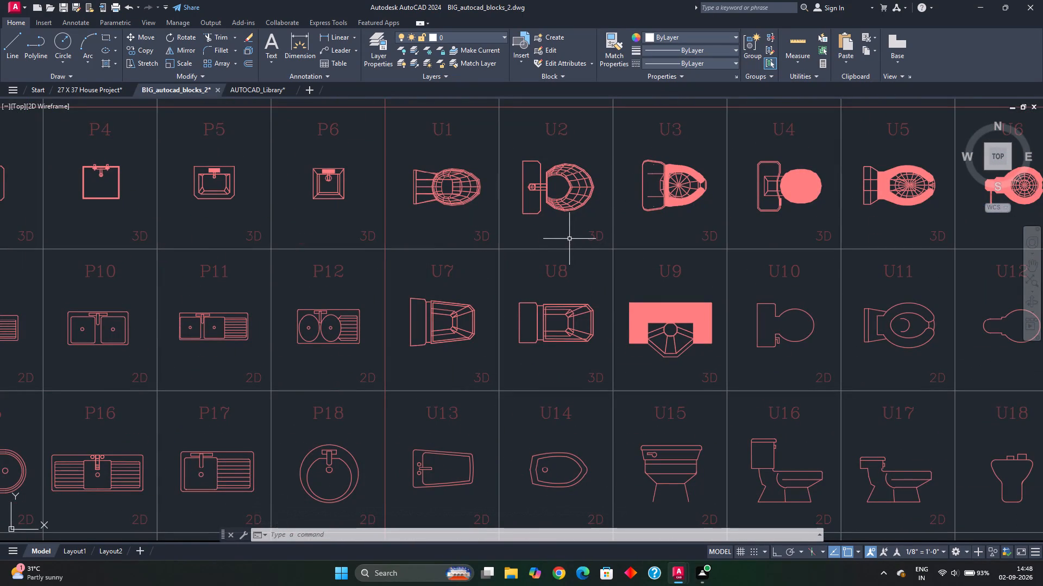
{"action": "scroll", "coordinate": [464, 247], "scroll_direction": "down", "scroll_amount": 1}
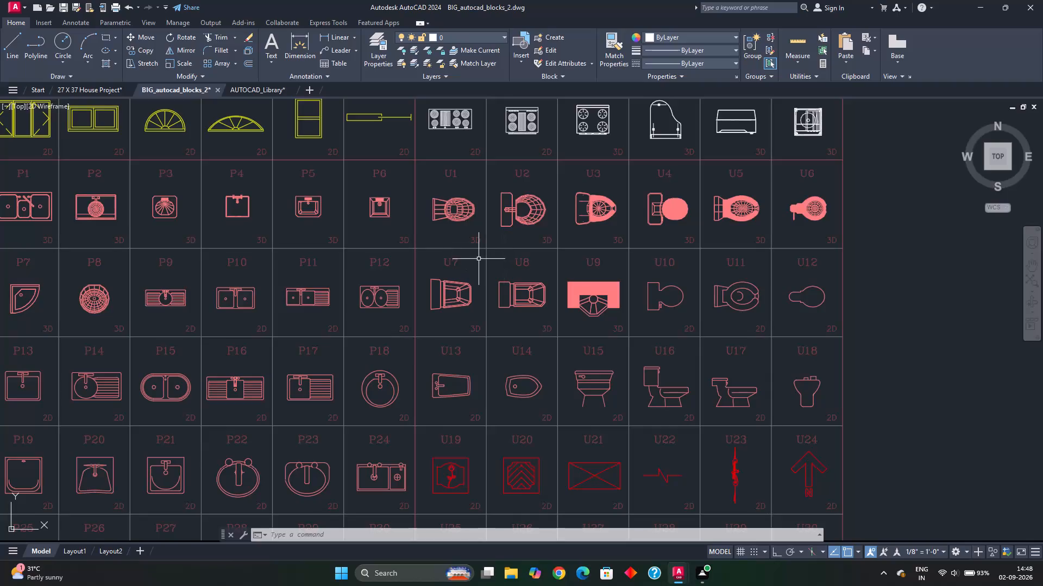
Look through the rest of the ARCON library grid for a suitable plan-view toilet block.
{"action": "middle_click_drag", "start_coordinate": [351, 264], "coordinate": [588, 256]}
{"action": "middle_click_drag", "start_coordinate": [400, 335], "coordinate": [449, 383]}
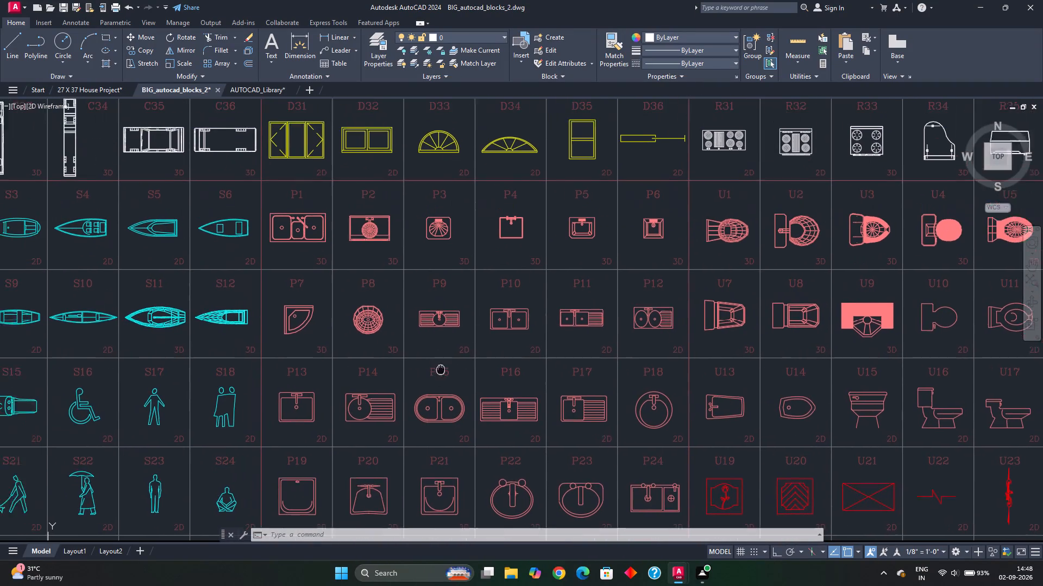
{"action": "middle_click_drag", "start_coordinate": [449, 383], "coordinate": [731, 365]}
{"action": "scroll", "coordinate": [579, 265], "scroll_direction": "down", "scroll_amount": 1}
{"action": "middle_click_drag", "start_coordinate": [581, 270], "coordinate": [621, 294]}
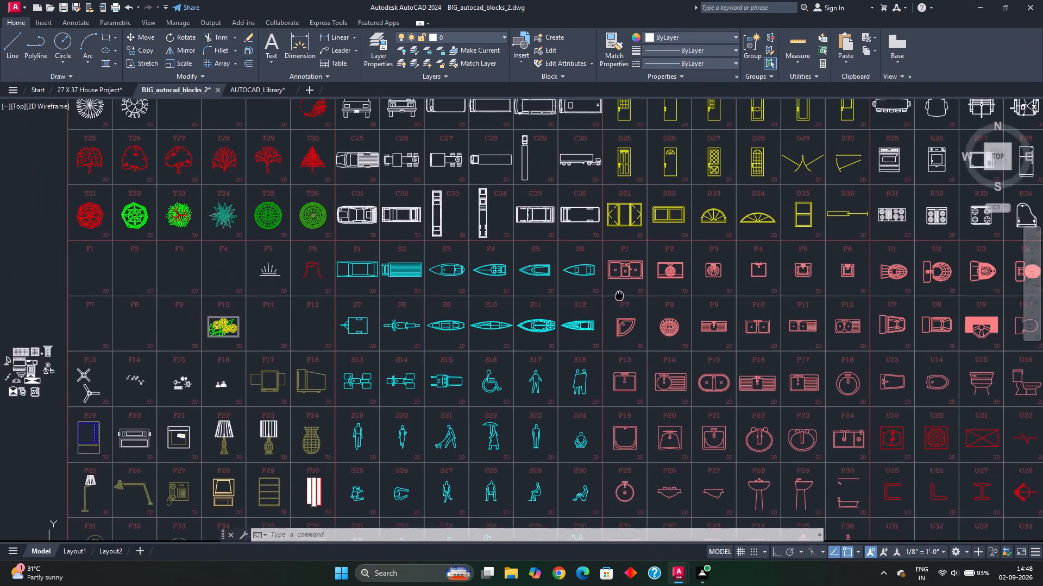
{"action": "middle_click_drag", "start_coordinate": [621, 294], "coordinate": [641, 183]}
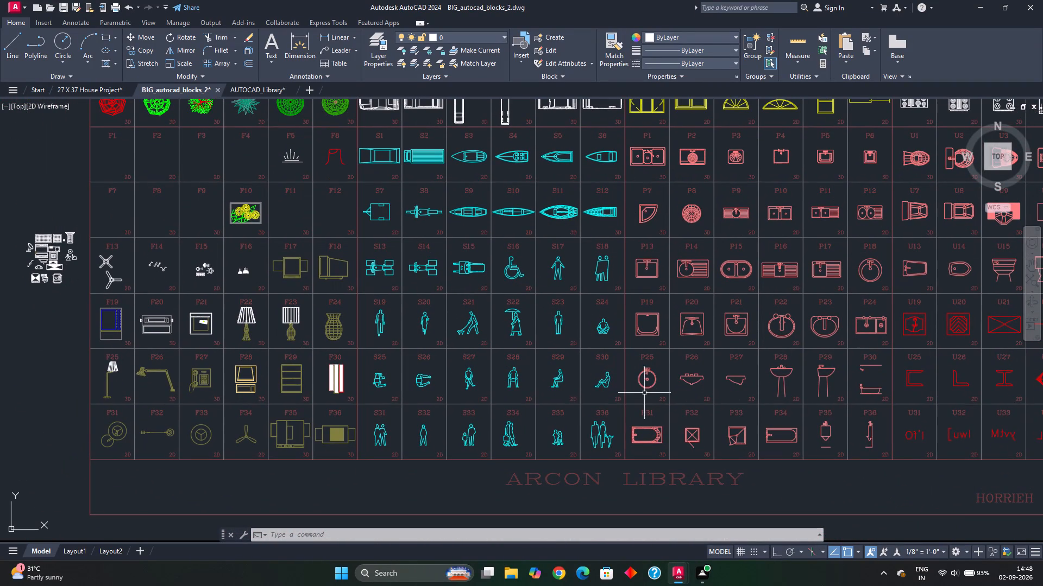
{"action": "middle_click_drag", "start_coordinate": [658, 294], "coordinate": [595, 422]}
{"action": "scroll", "coordinate": [589, 330], "scroll_direction": "down", "scroll_amount": 1}
{"action": "middle_click_drag", "start_coordinate": [588, 333], "coordinate": [589, 396]}
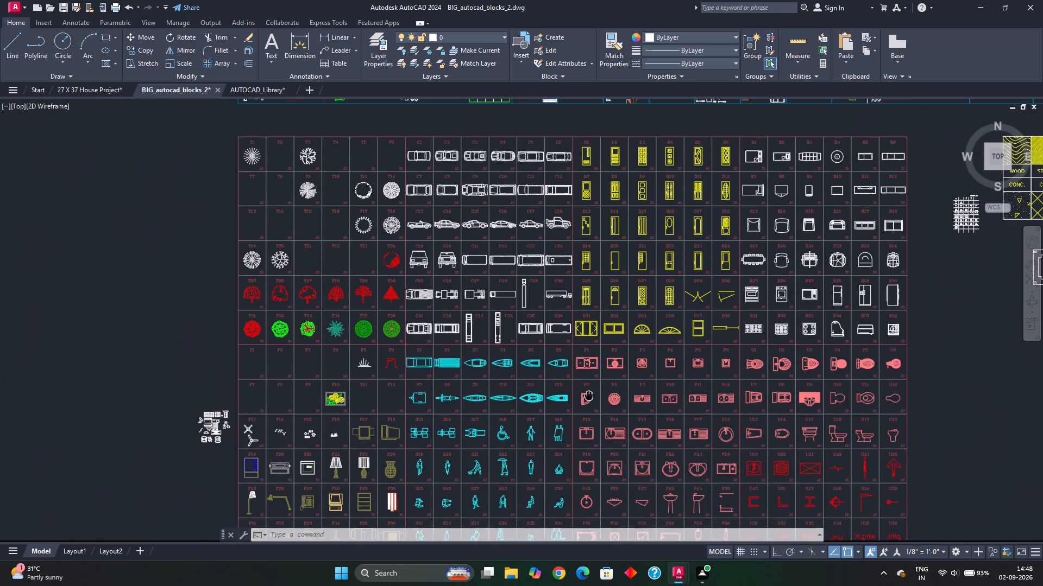
{"action": "middle_click_drag", "start_coordinate": [546, 276], "coordinate": [542, 301]}
{"action": "scroll", "coordinate": [501, 232], "scroll_direction": "up", "scroll_amount": 3}
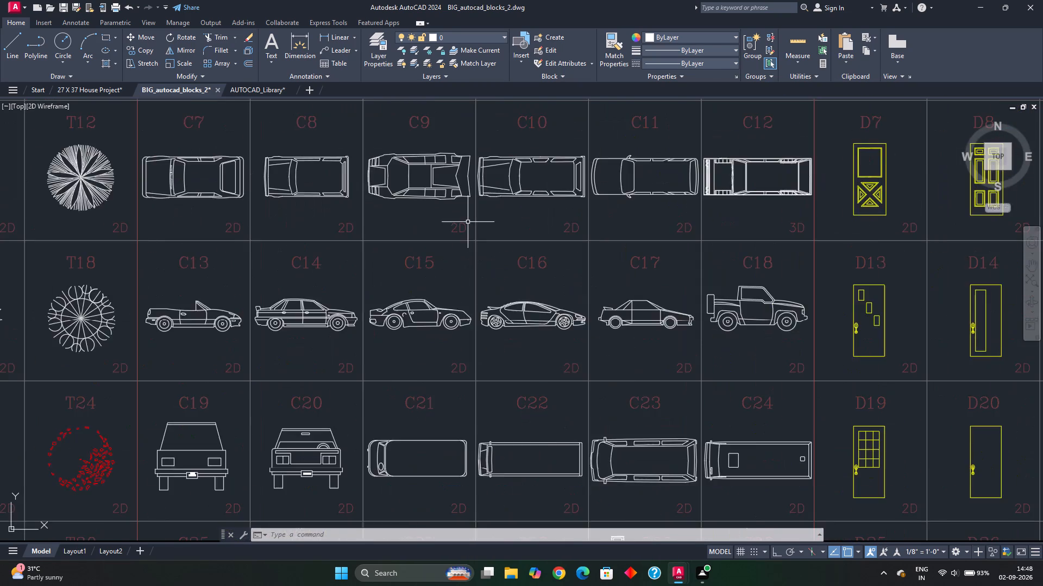
{"action": "scroll", "coordinate": [468, 222], "scroll_direction": "down", "scroll_amount": 2}
{"action": "middle_click_drag", "start_coordinate": [618, 254], "coordinate": [329, 260]}
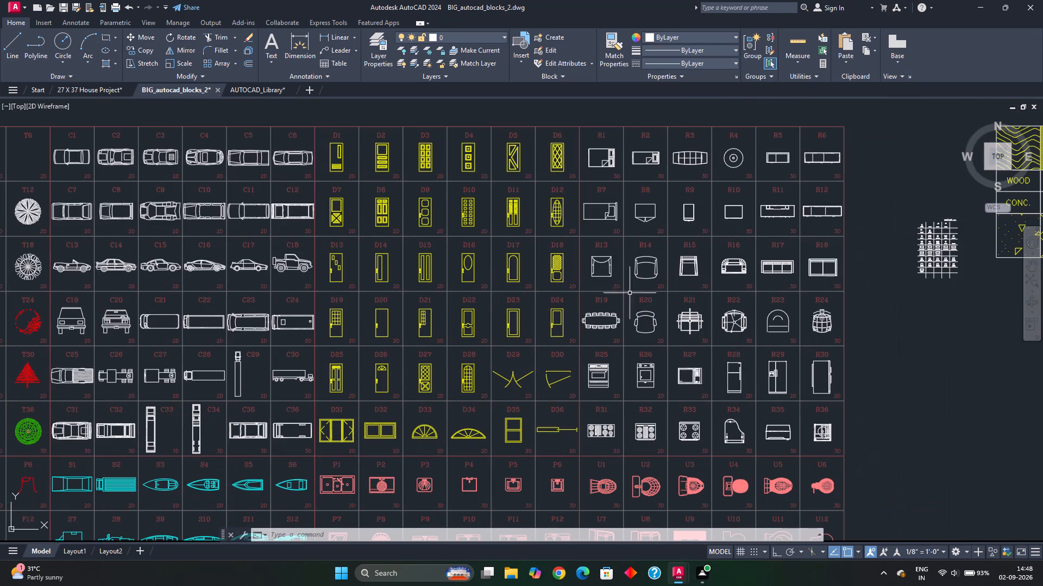
Look through the furniture and Kitchen block sections north of the ARCON grid for a suitable toilet.
{"action": "scroll", "coordinate": [715, 311], "scroll_direction": "down", "scroll_amount": 2}
{"action": "middle_click_drag", "start_coordinate": [694, 315], "coordinate": [543, 349]}
{"action": "scroll", "coordinate": [687, 301], "scroll_direction": "up", "scroll_amount": 1}
{"action": "middle_click_drag", "start_coordinate": [687, 301], "coordinate": [655, 411]}
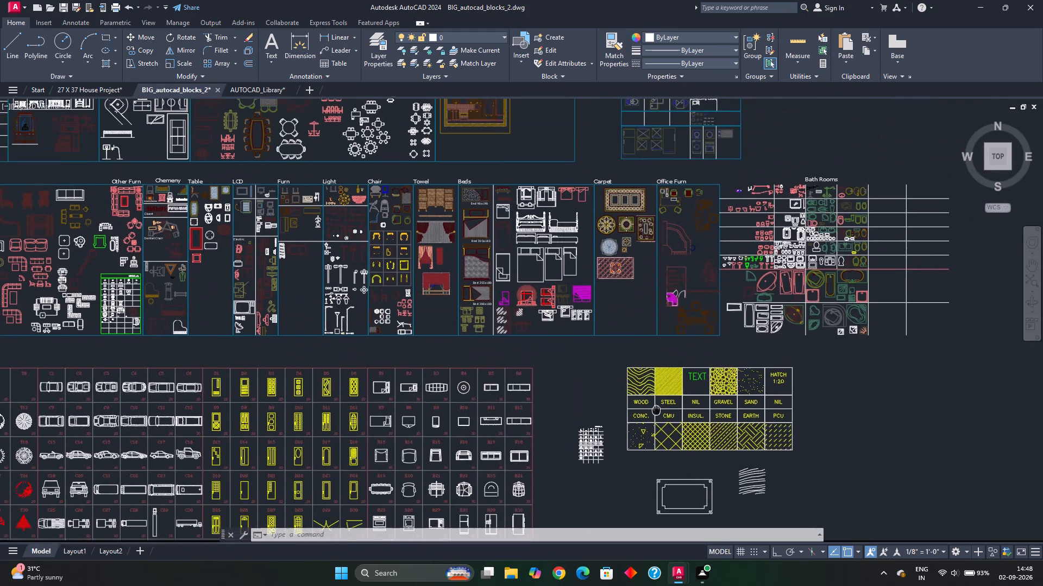
{"action": "middle_click_drag", "start_coordinate": [590, 318], "coordinate": [638, 386]}
{"action": "middle_click_drag", "start_coordinate": [387, 267], "coordinate": [506, 279]}
{"action": "middle_click_drag", "start_coordinate": [491, 235], "coordinate": [487, 258]}
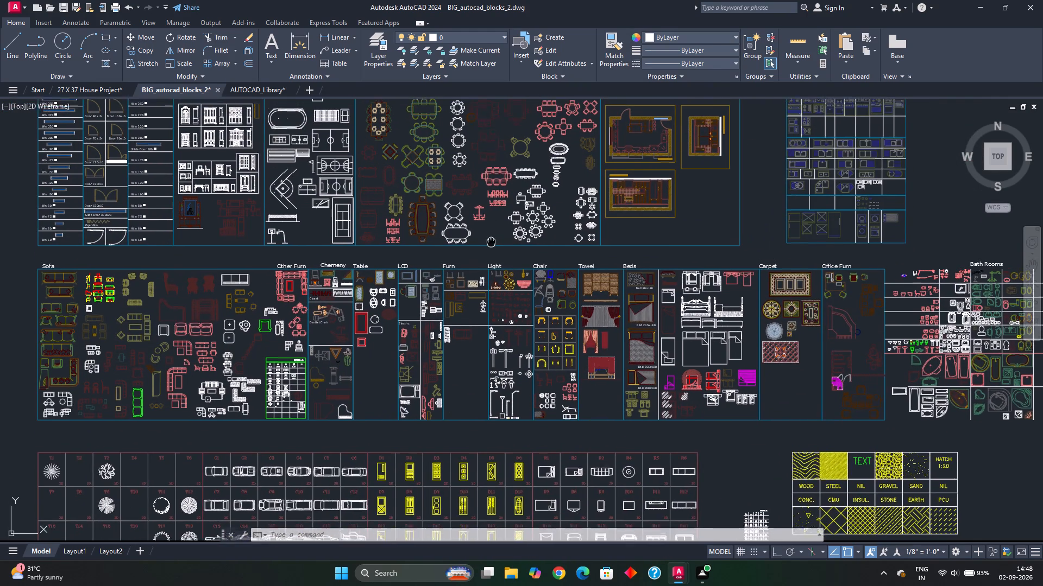
{"action": "middle_click_drag", "start_coordinate": [487, 258], "coordinate": [477, 333]}
{"action": "scroll", "coordinate": [876, 290], "scroll_direction": "up", "scroll_amount": 3}
{"action": "middle_click_drag", "start_coordinate": [655, 235], "coordinate": [647, 259]}
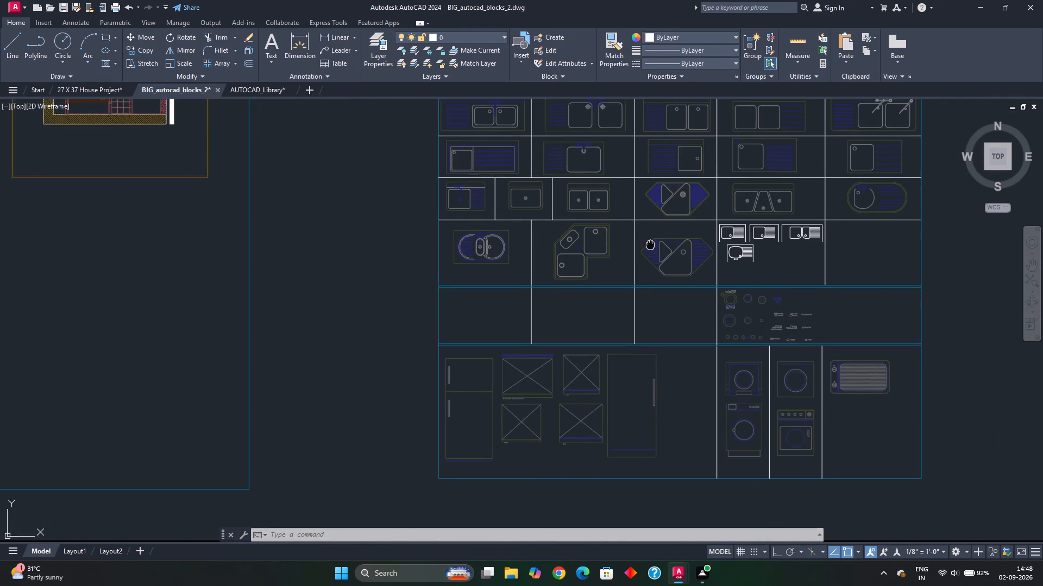
{"action": "middle_click_drag", "start_coordinate": [647, 259], "coordinate": [642, 308]}
{"action": "scroll", "coordinate": [527, 256], "scroll_direction": "down", "scroll_amount": 2}
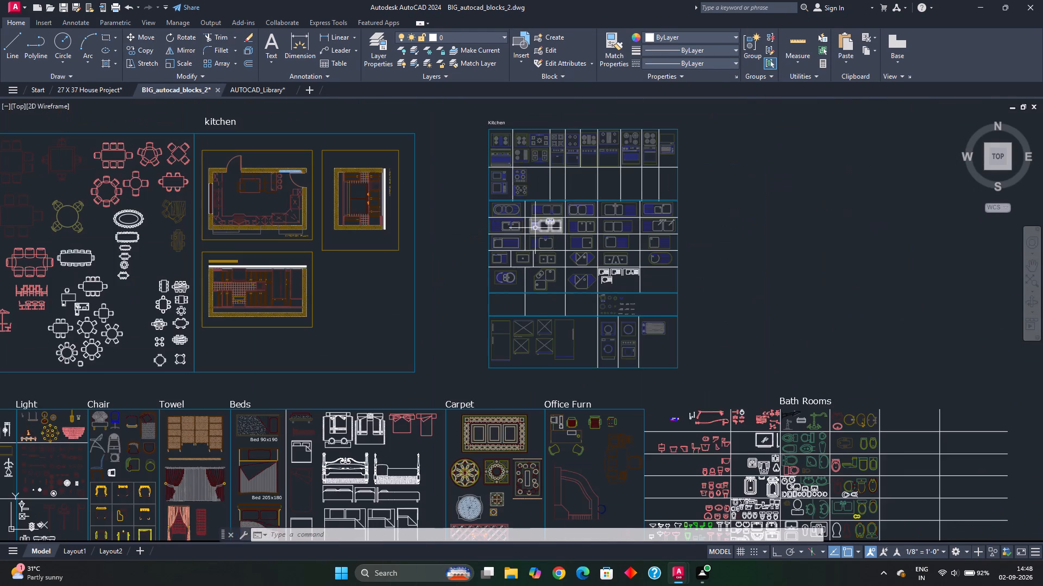
{"action": "scroll", "coordinate": [538, 208], "scroll_direction": "up", "scroll_amount": 2}
{"action": "scroll", "coordinate": [538, 198], "scroll_direction": "down", "scroll_amount": 1}
{"action": "middle_click_drag", "start_coordinate": [595, 367], "coordinate": [607, 251]}
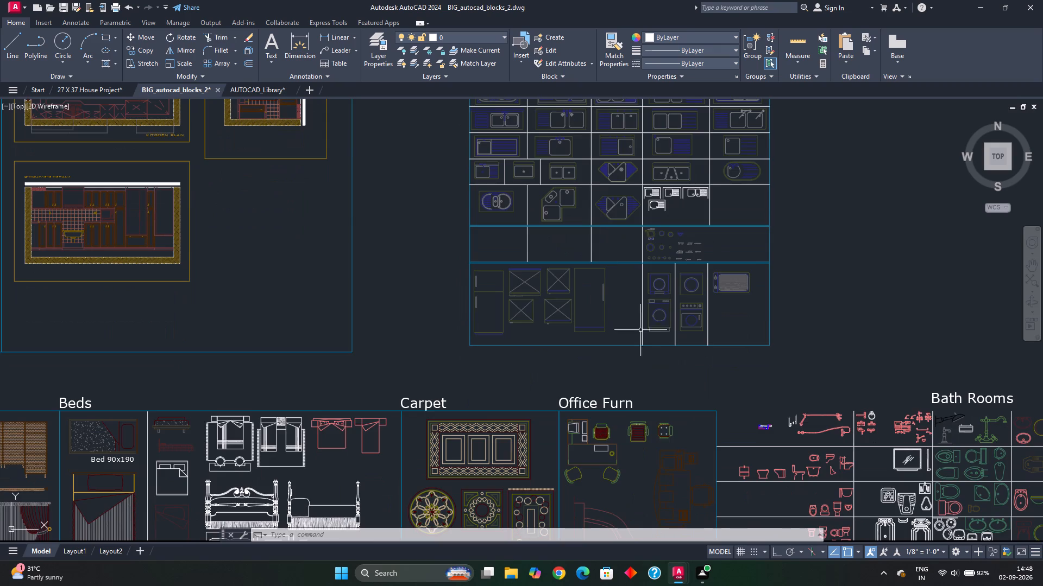
Copy the white plan-view toilet with the rectangular tank and tapered bowl from the Bath Rooms section to the clipboard.
{"action": "middle_click_drag", "start_coordinate": [663, 368], "coordinate": [550, 183]}
{"action": "scroll", "coordinate": [718, 281], "scroll_direction": "up", "scroll_amount": 1}
{"action": "middle_click_drag", "start_coordinate": [756, 335], "coordinate": [559, 201]}
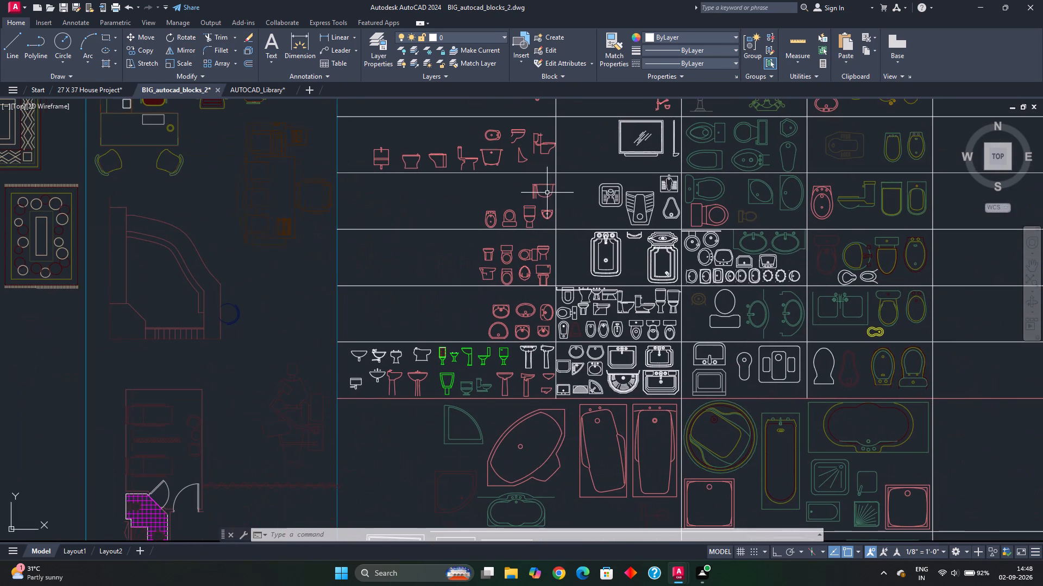
{"action": "scroll", "coordinate": [619, 241], "scroll_direction": "up", "scroll_amount": 2}
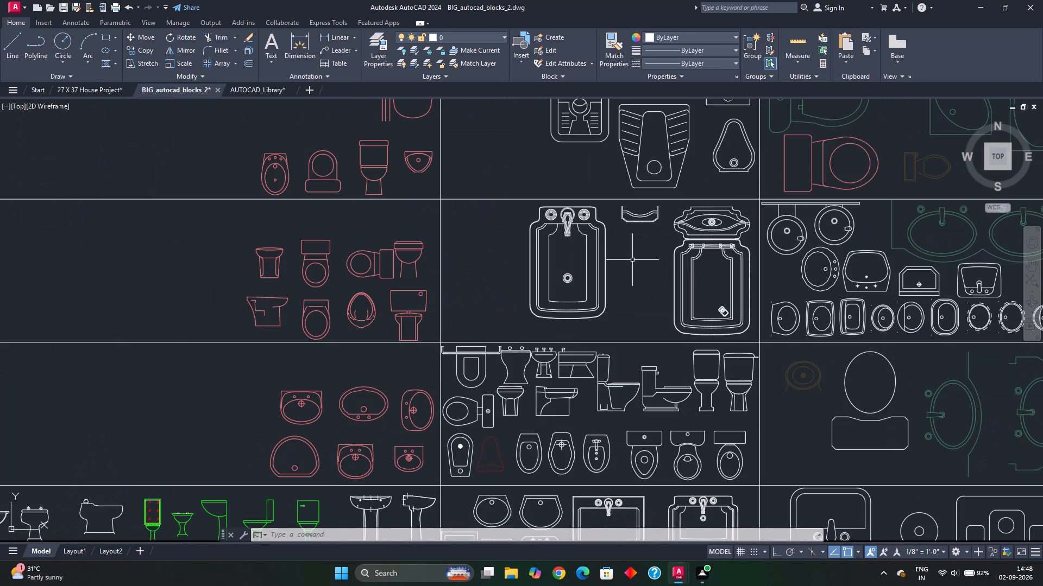
{"action": "middle_click_drag", "start_coordinate": [634, 279], "coordinate": [619, 212]}
{"action": "middle_click_drag", "start_coordinate": [637, 298], "coordinate": [610, 204]}
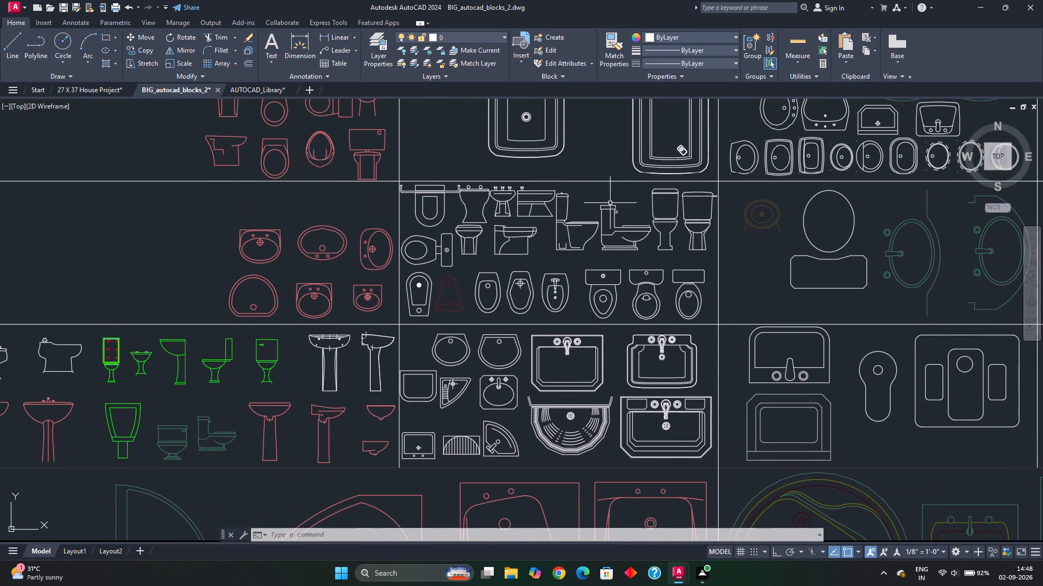
{"action": "middle_click_drag", "start_coordinate": [624, 277], "coordinate": [615, 237]}
{"action": "scroll", "coordinate": [566, 252], "scroll_direction": "up", "scroll_amount": 1}
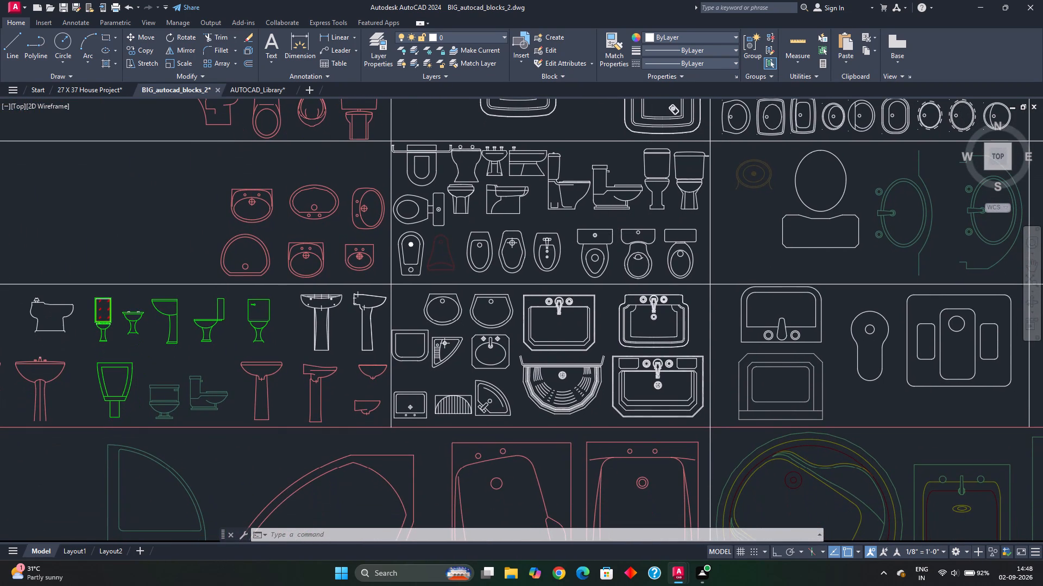
{"action": "middle_click_drag", "start_coordinate": [566, 252], "coordinate": [578, 213]}
{"action": "left_click", "coordinate": [593, 165]}
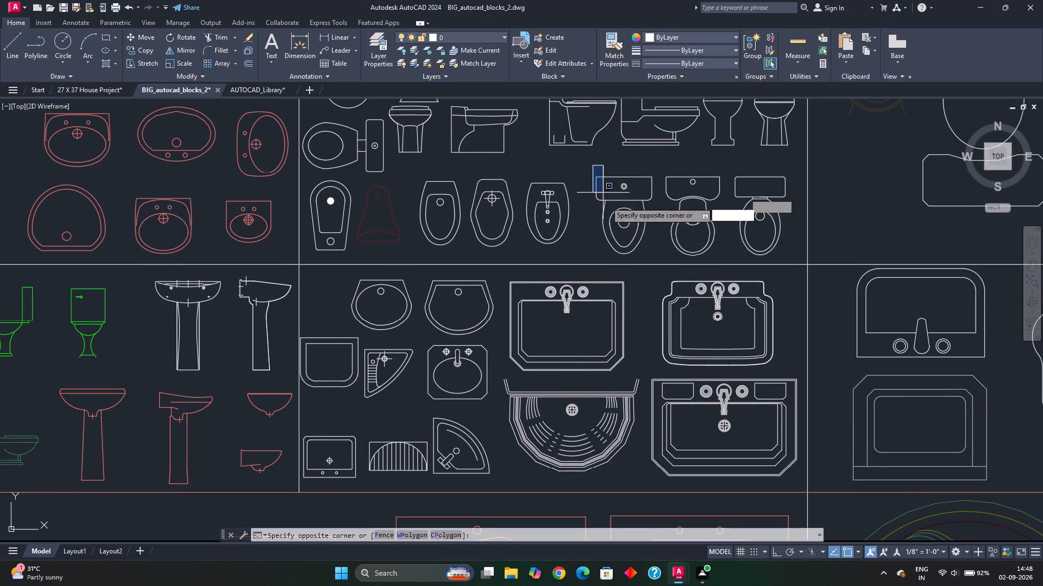
{"action": "left_click", "coordinate": [656, 260]}
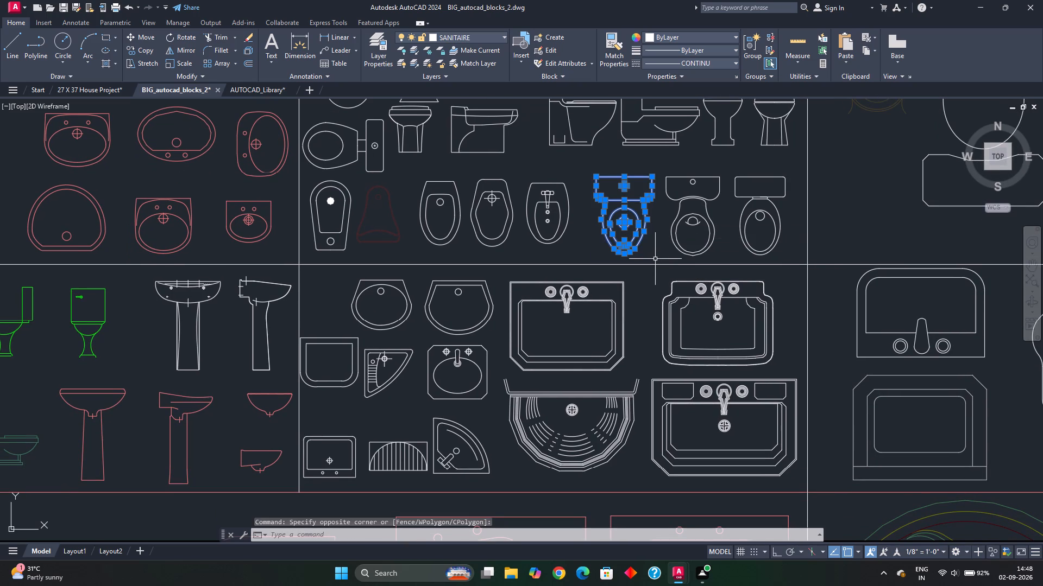
{"action": "key", "text": "ctrl+c"}
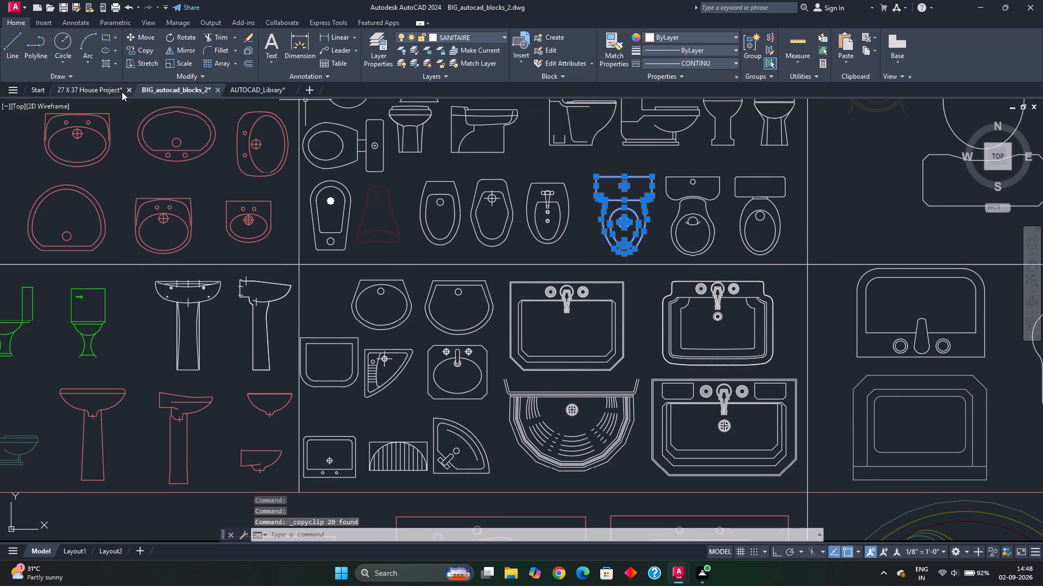
Paste the copied toilet into the 27 X 37 House Project drawing, just north of the toilet room's window.
{"action": "left_click", "coordinate": [103, 88]}
{"action": "scroll", "coordinate": [412, 266], "scroll_direction": "down", "scroll_amount": 3}
{"action": "scroll", "coordinate": [438, 305], "scroll_direction": "down", "scroll_amount": 4}
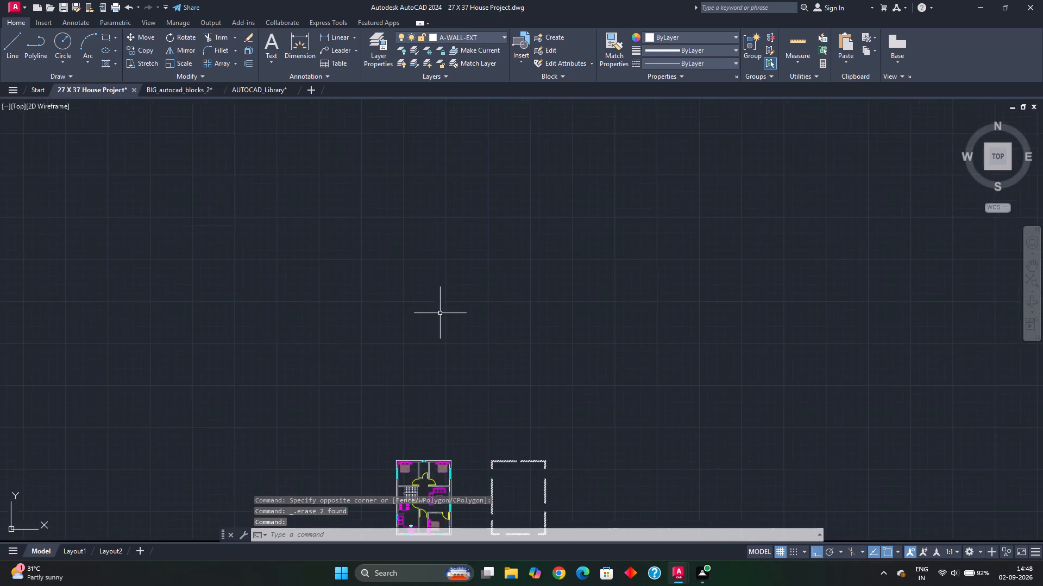
{"action": "scroll", "coordinate": [442, 320], "scroll_direction": "down", "scroll_amount": 2}
{"action": "middle_click_drag", "start_coordinate": [444, 332], "coordinate": [487, 260]}
{"action": "scroll", "coordinate": [459, 292], "scroll_direction": "up", "scroll_amount": 5}
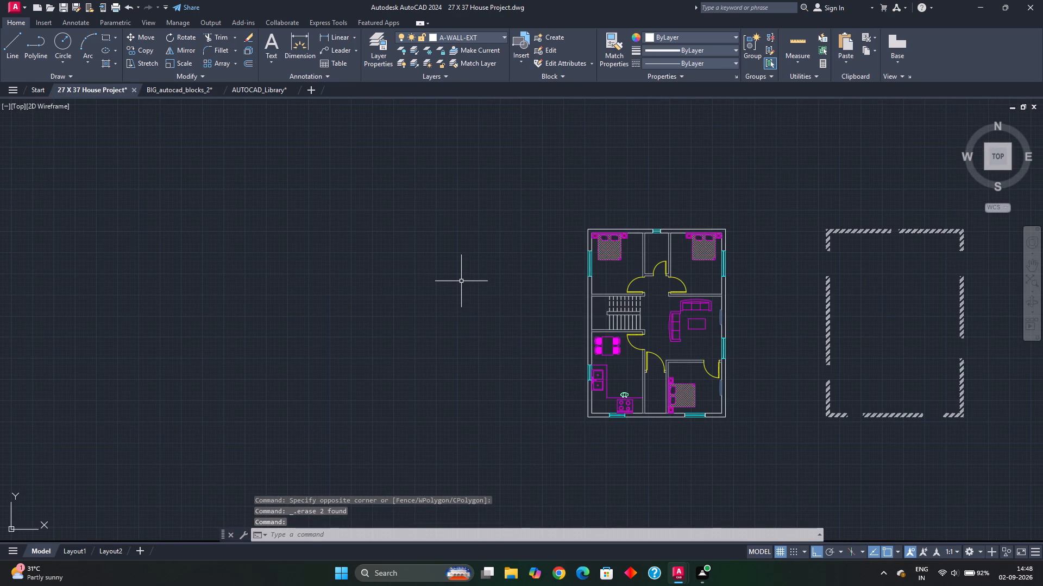
{"action": "key", "text": "ctrl+v"}
{"action": "middle_click_drag", "start_coordinate": [608, 209], "coordinate": [492, 249]}
{"action": "scroll", "coordinate": [531, 296], "scroll_direction": "up", "scroll_amount": 3}
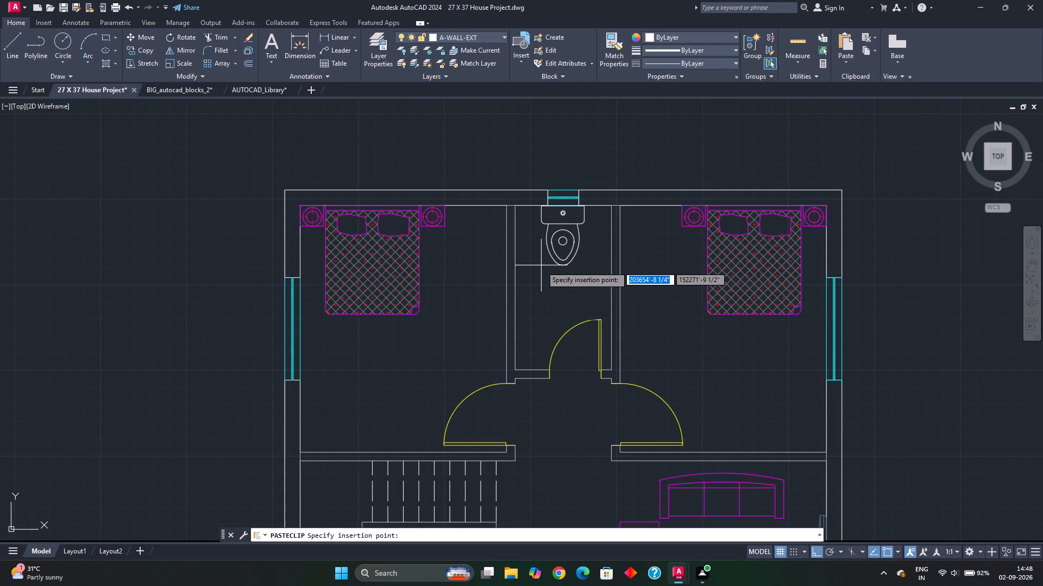
{"action": "left_click", "coordinate": [545, 174]}
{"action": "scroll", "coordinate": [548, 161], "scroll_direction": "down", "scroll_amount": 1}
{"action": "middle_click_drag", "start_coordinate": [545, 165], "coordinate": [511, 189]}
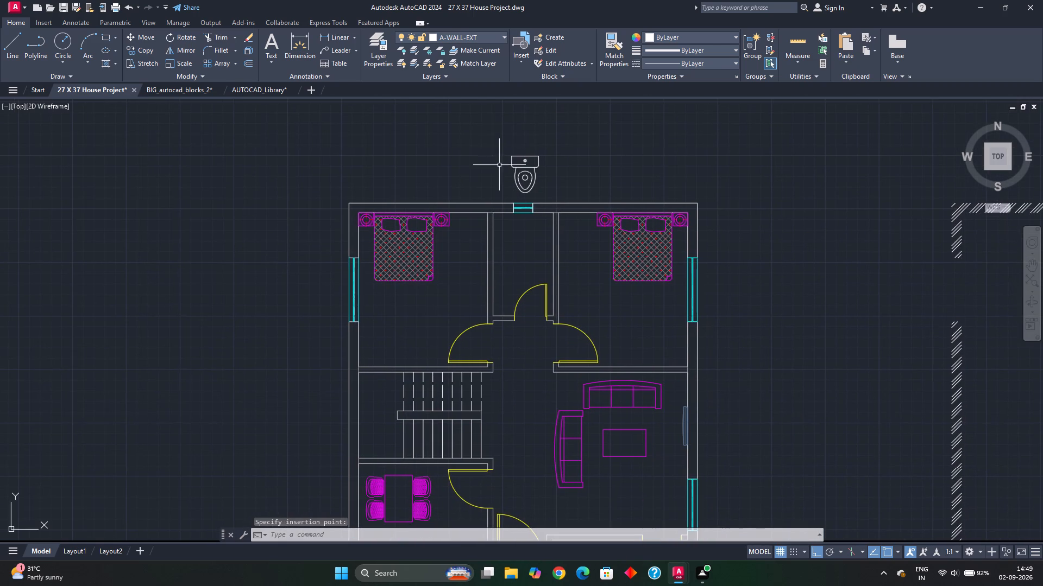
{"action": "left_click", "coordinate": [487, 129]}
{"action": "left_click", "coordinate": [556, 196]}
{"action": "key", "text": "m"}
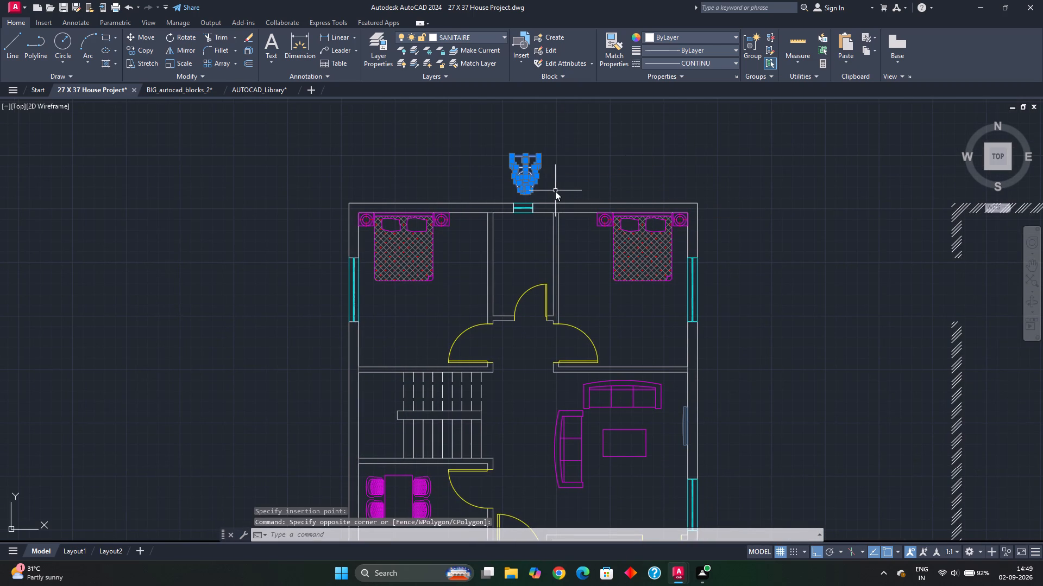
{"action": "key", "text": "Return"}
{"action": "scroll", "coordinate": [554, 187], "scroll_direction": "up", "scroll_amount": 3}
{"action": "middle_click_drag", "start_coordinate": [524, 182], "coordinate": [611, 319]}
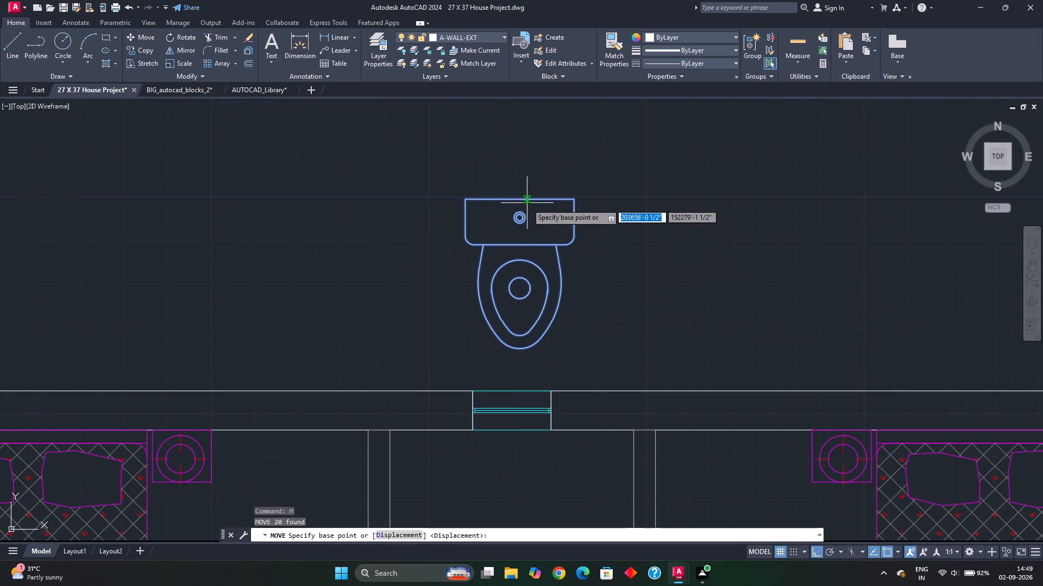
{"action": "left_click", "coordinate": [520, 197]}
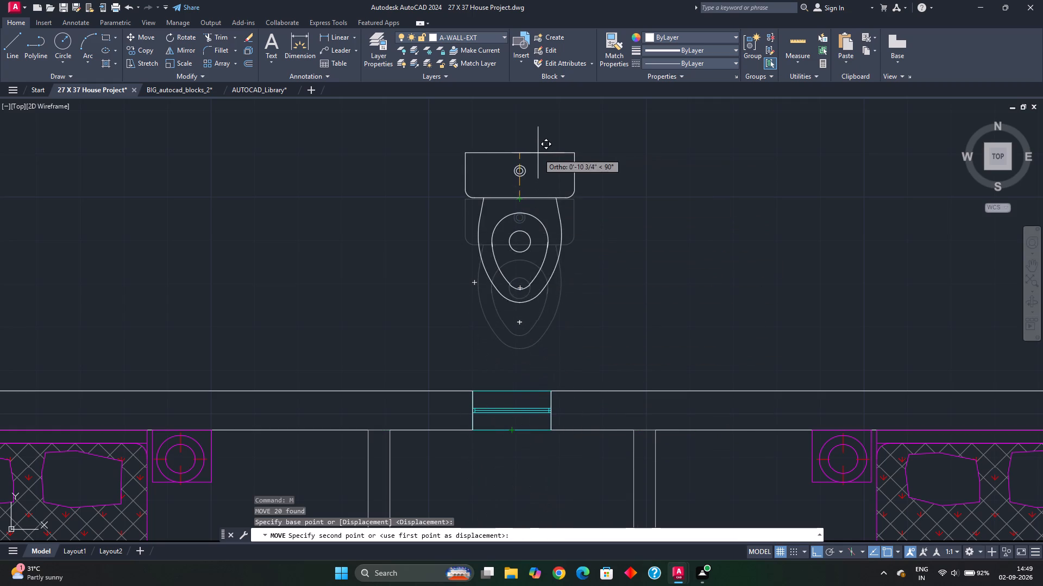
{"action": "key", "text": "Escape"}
Assign all the pasted toilet's linework to layer P.
{"action": "left_click", "coordinate": [449, 160]}
{"action": "left_click", "coordinate": [589, 359]}
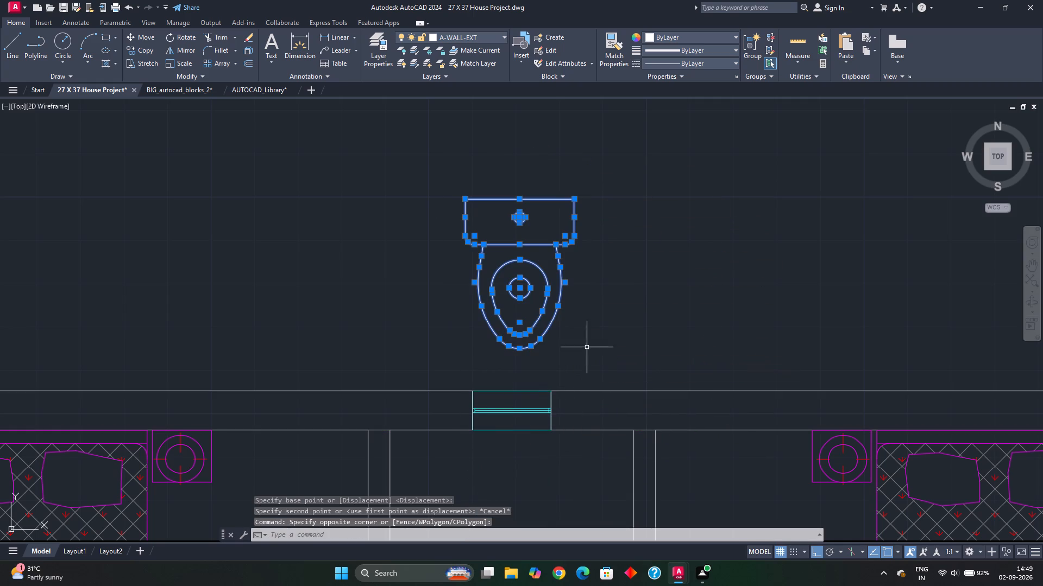
{"action": "left_click", "coordinate": [491, 40]}
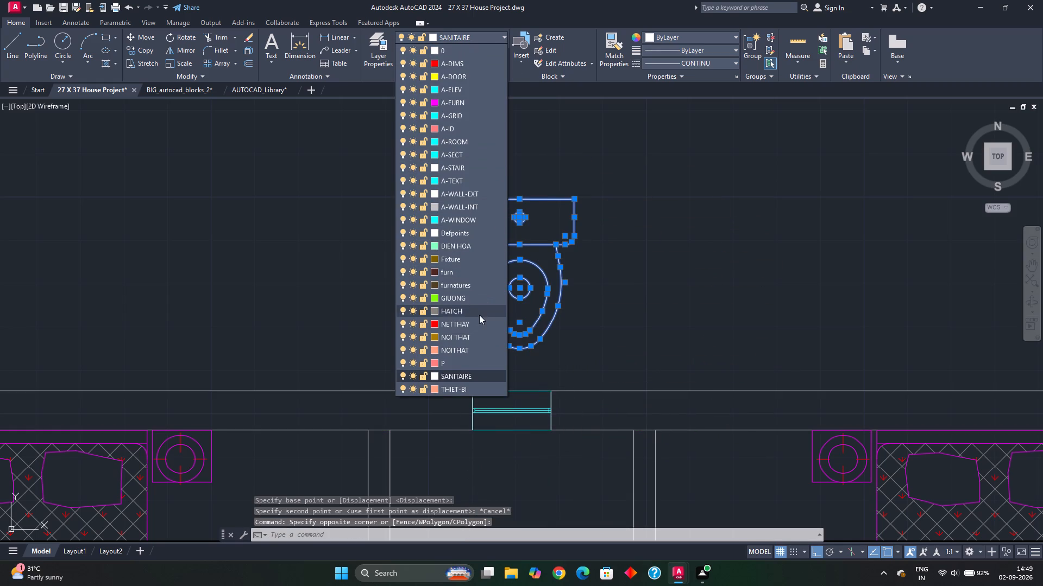
{"action": "left_click", "coordinate": [458, 362]}
{"action": "key", "text": "Escape"}
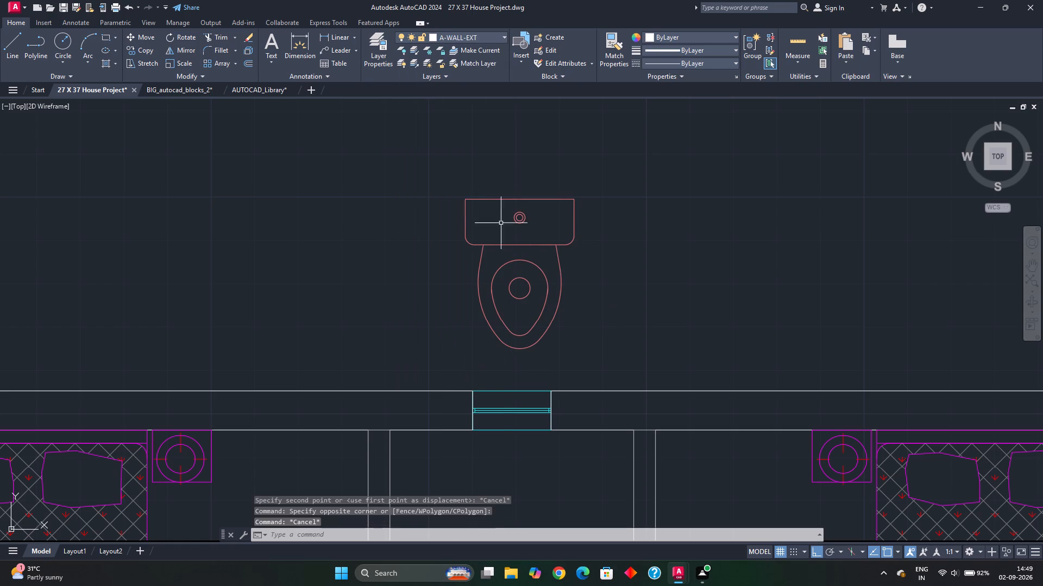
Move the toilet by its tank's top midpoint to the midpoint of the toilet room window's inner edge.
{"action": "left_click_drag", "start_coordinate": [418, 155], "coordinate": [422, 160]}
{"action": "left_click", "coordinate": [608, 353]}
{"action": "key", "text": "m"}
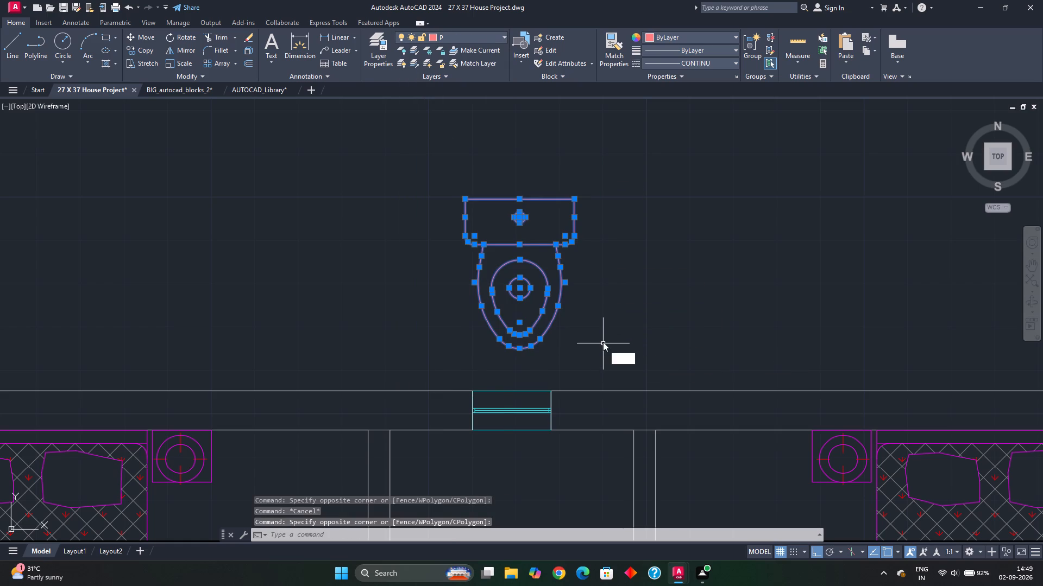
{"action": "key", "text": "Return"}
{"action": "left_click", "coordinate": [517, 199]}
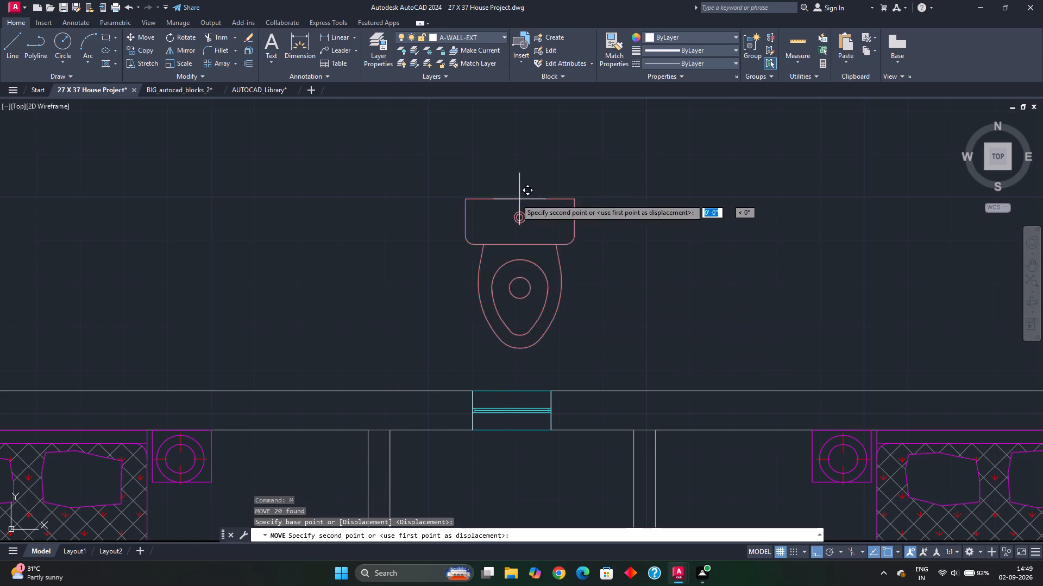
{"action": "left_click", "coordinate": [513, 430]}
{"action": "scroll", "coordinate": [516, 419], "scroll_direction": "down", "scroll_amount": 3}
{"action": "middle_click_drag", "start_coordinate": [508, 384], "coordinate": [487, 301]}
{"action": "key", "text": "Escape"}
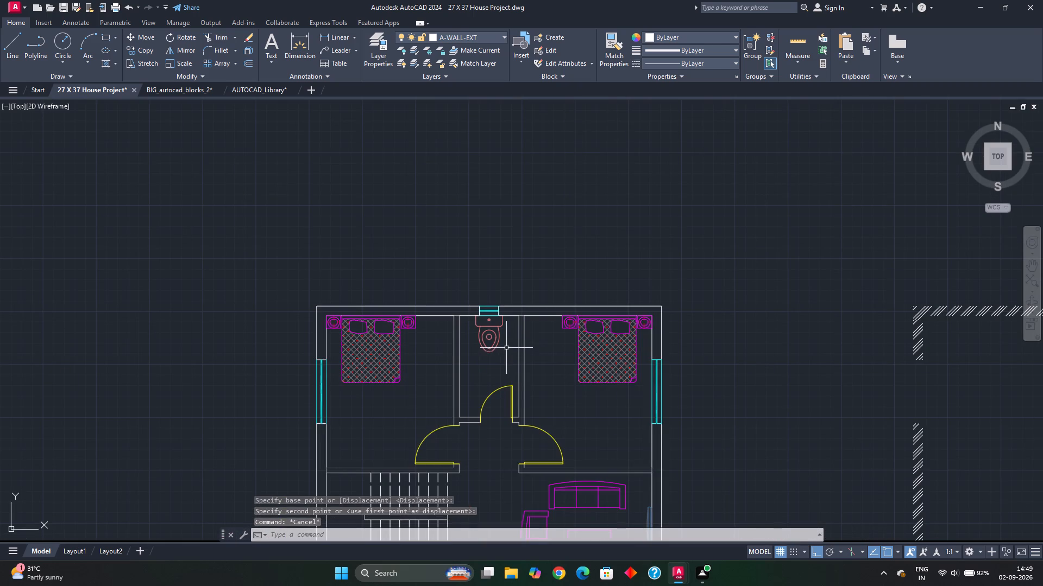
{"action": "key", "text": "Escape"}
Check the toilet's fit against the north wall and look over the whole floor plan and the detached wall hatch.
{"action": "middle_click_drag", "start_coordinate": [508, 332], "coordinate": [488, 254]}
{"action": "scroll", "coordinate": [482, 248], "scroll_direction": "up", "scroll_amount": 3}
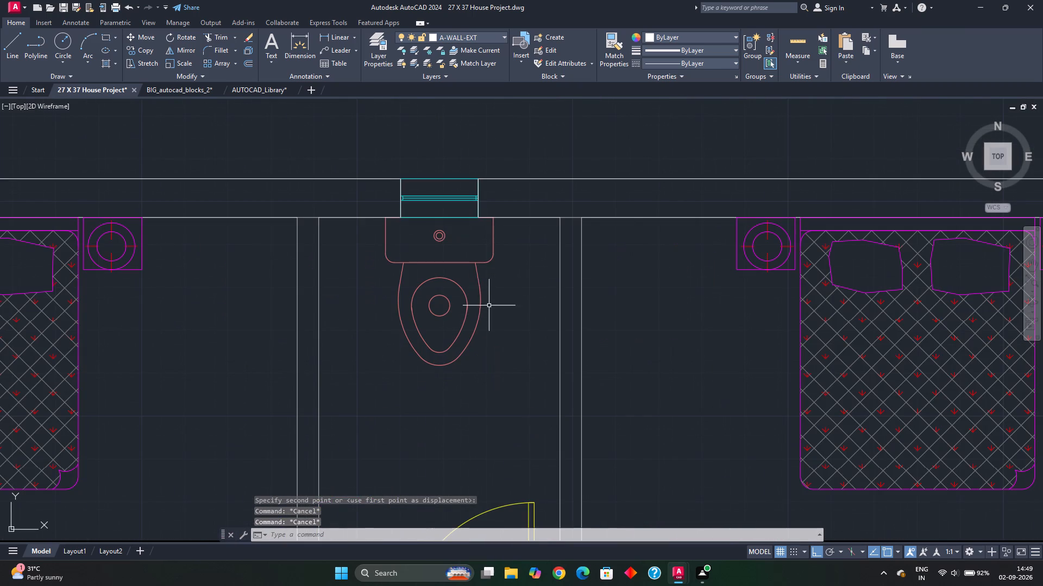
{"action": "scroll", "coordinate": [491, 310], "scroll_direction": "down", "scroll_amount": 2}
{"action": "middle_click_drag", "start_coordinate": [496, 324], "coordinate": [497, 232]}
{"action": "scroll", "coordinate": [514, 281], "scroll_direction": "down", "scroll_amount": 1}
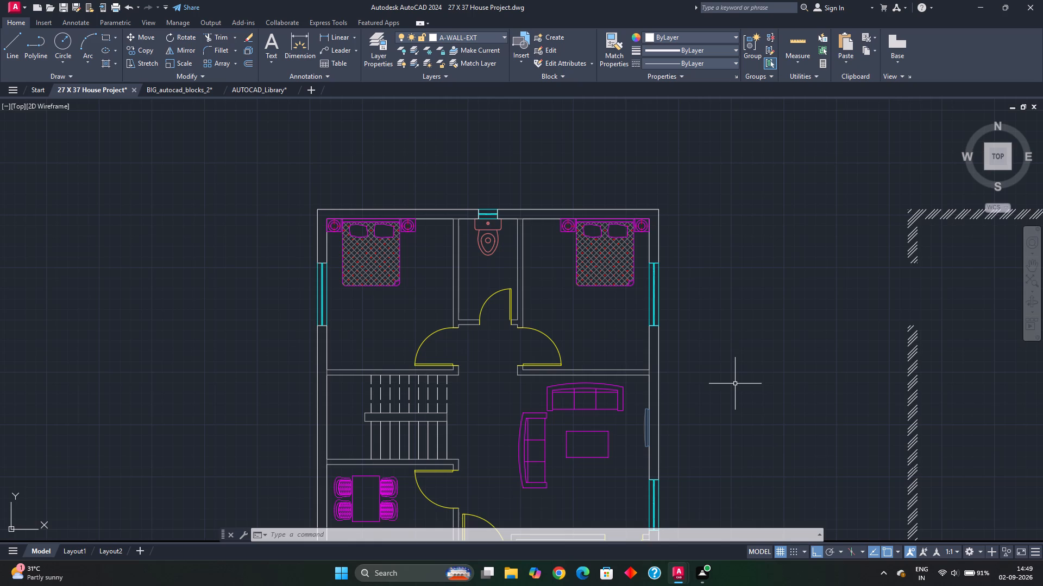
{"action": "scroll", "coordinate": [749, 396], "scroll_direction": "down", "scroll_amount": 1}
{"action": "middle_click_drag", "start_coordinate": [745, 387], "coordinate": [732, 330]}
{"action": "scroll", "coordinate": [735, 347], "scroll_direction": "down", "scroll_amount": 3}
{"action": "key", "text": "Escape"}
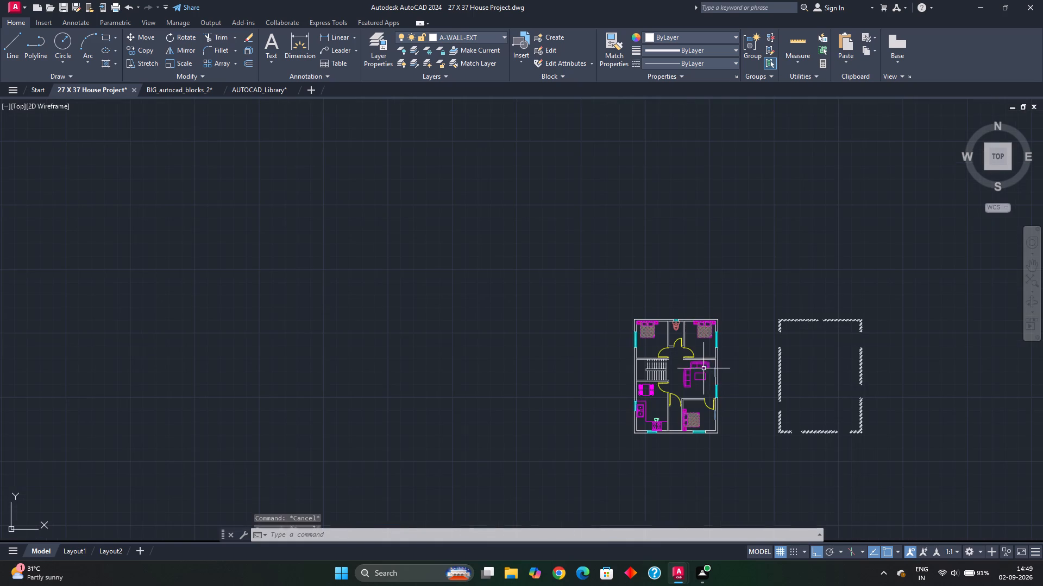
{"action": "middle_click_drag", "start_coordinate": [680, 390], "coordinate": [666, 385]}
{"action": "scroll", "coordinate": [620, 391], "scroll_direction": "up", "scroll_amount": 1}
{"action": "middle_click_drag", "start_coordinate": [652, 383], "coordinate": [568, 359]}
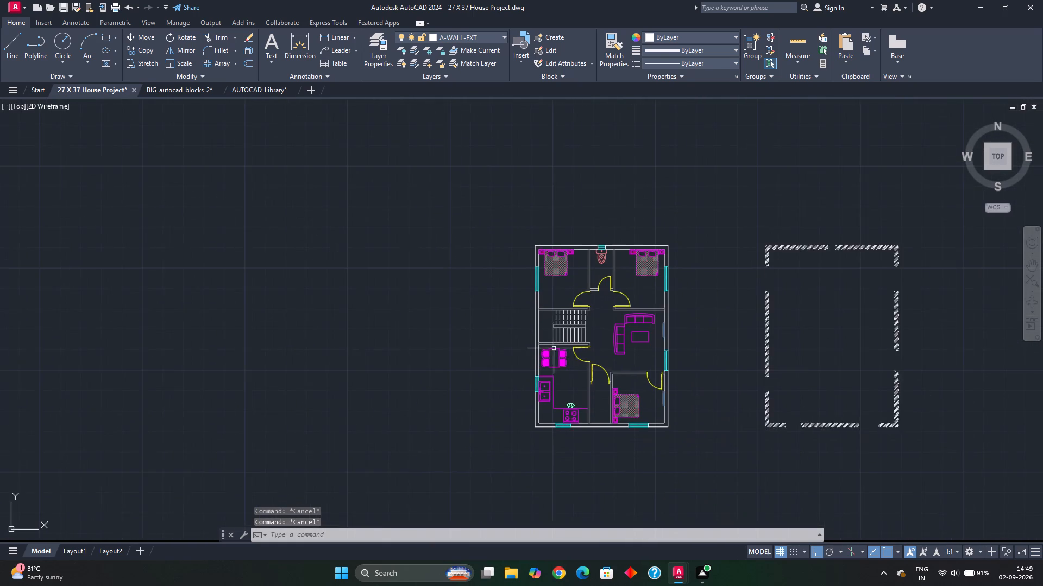
{"action": "scroll", "coordinate": [594, 371], "scroll_direction": "up", "scroll_amount": 1}
{"action": "middle_click_drag", "start_coordinate": [593, 370], "coordinate": [569, 367]}
{"action": "middle_click_drag", "start_coordinate": [580, 383], "coordinate": [568, 377]}
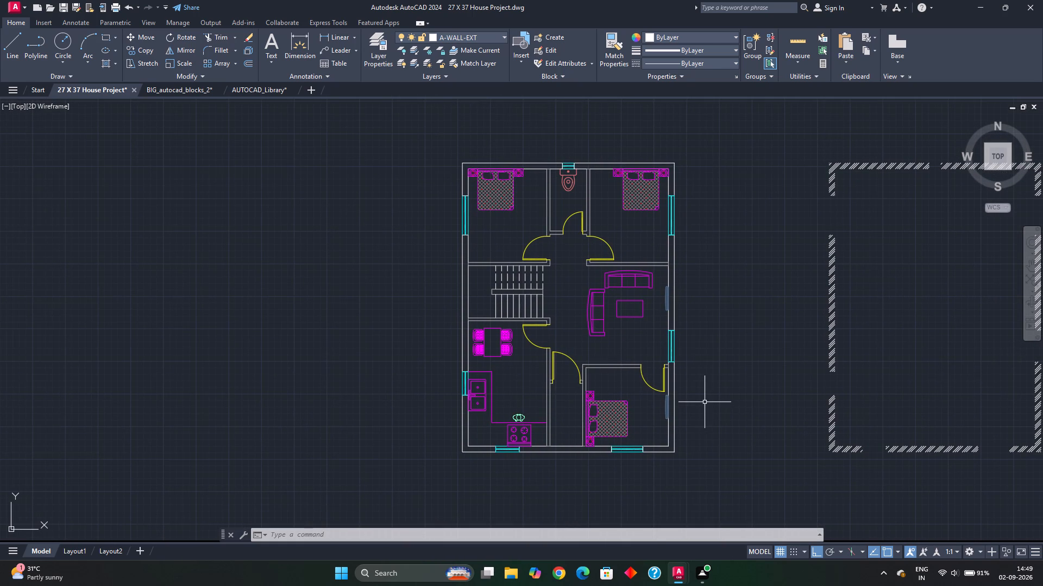
{"action": "middle_click_drag", "start_coordinate": [746, 430], "coordinate": [593, 389]}
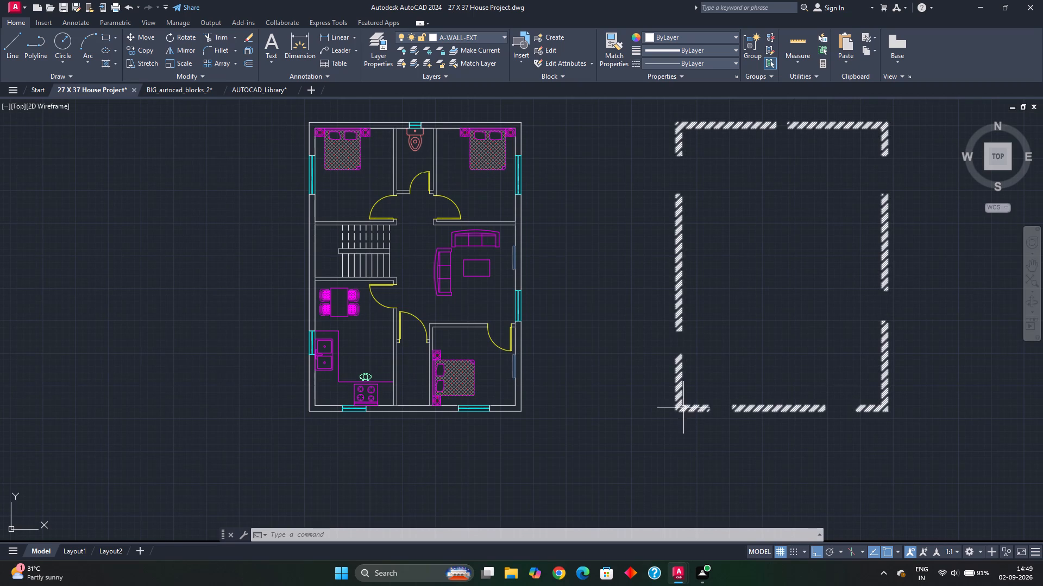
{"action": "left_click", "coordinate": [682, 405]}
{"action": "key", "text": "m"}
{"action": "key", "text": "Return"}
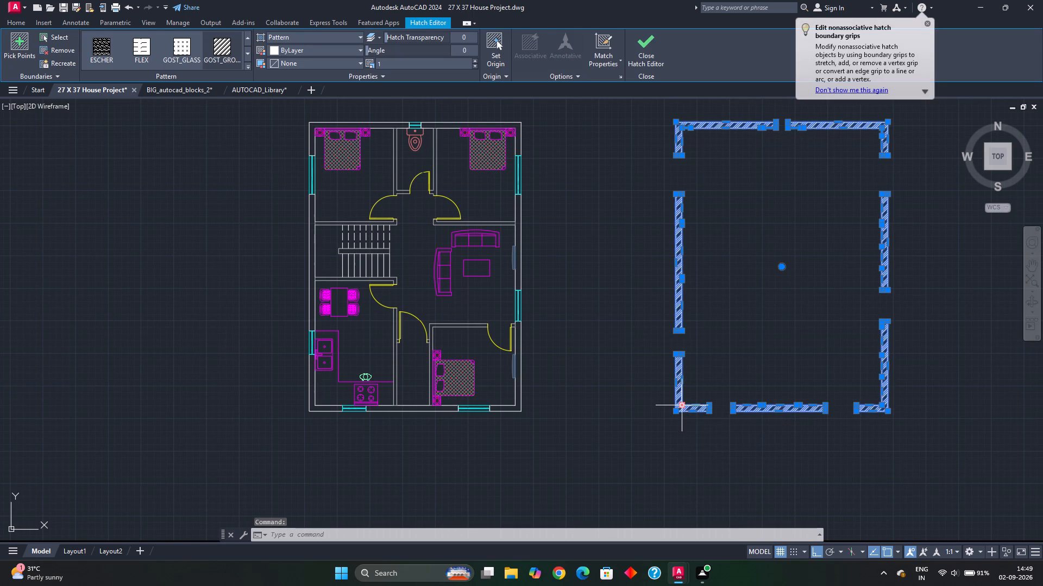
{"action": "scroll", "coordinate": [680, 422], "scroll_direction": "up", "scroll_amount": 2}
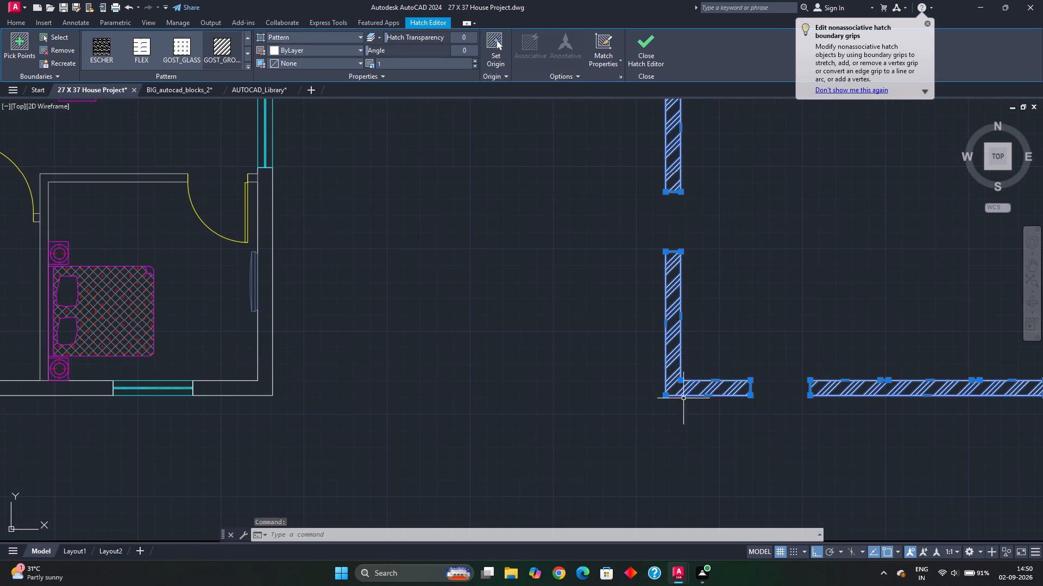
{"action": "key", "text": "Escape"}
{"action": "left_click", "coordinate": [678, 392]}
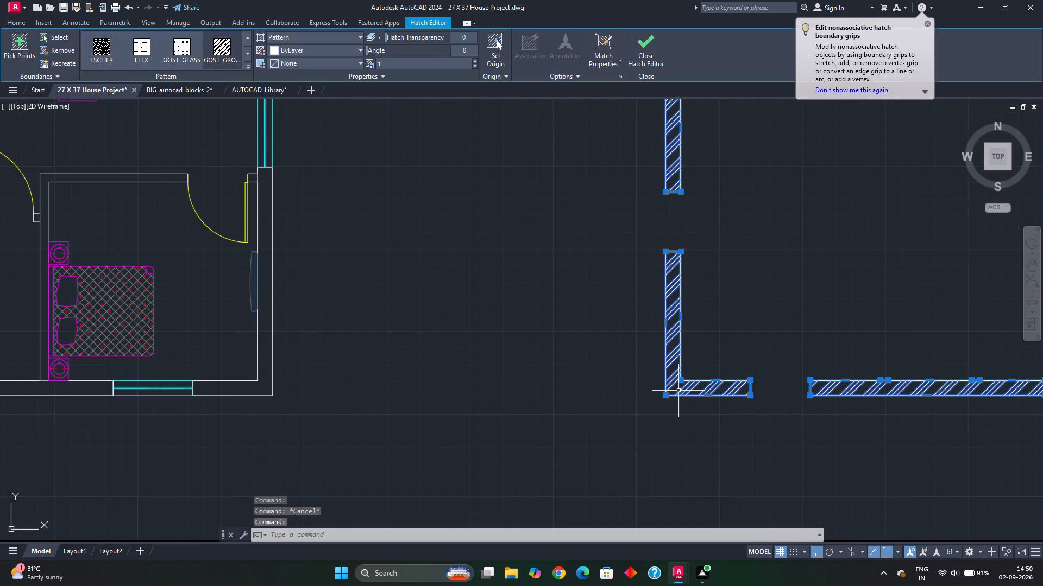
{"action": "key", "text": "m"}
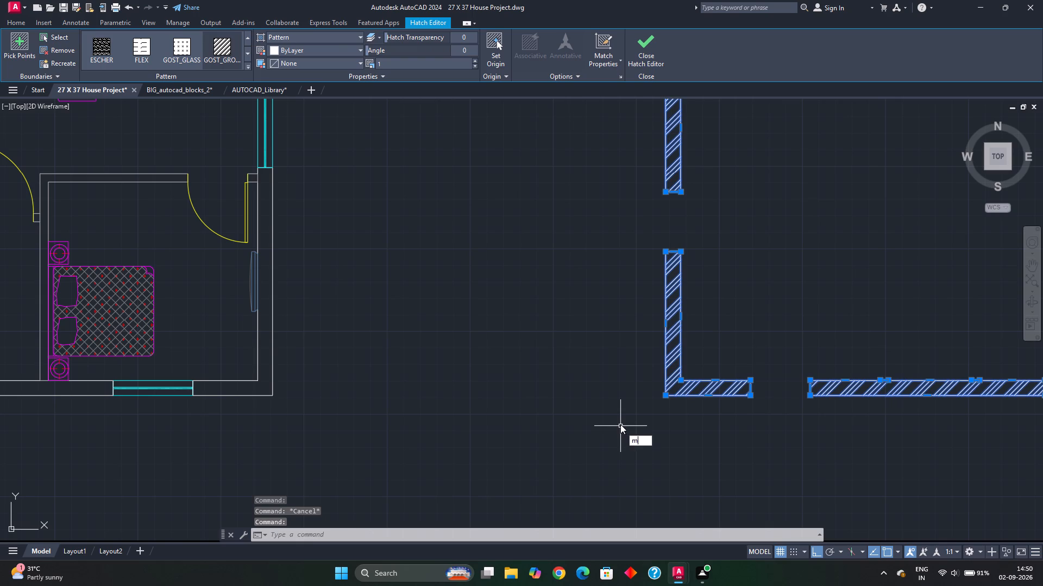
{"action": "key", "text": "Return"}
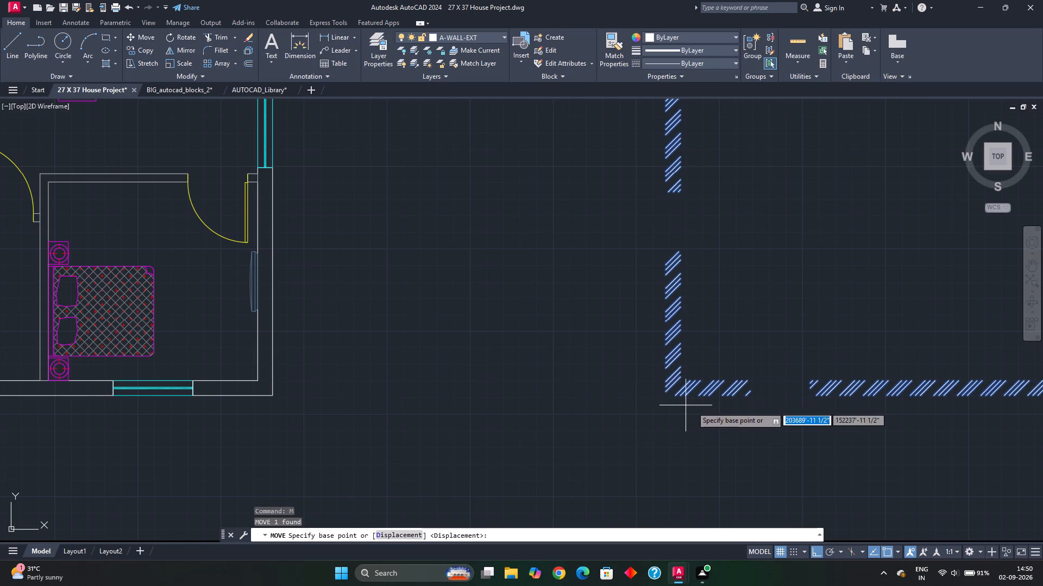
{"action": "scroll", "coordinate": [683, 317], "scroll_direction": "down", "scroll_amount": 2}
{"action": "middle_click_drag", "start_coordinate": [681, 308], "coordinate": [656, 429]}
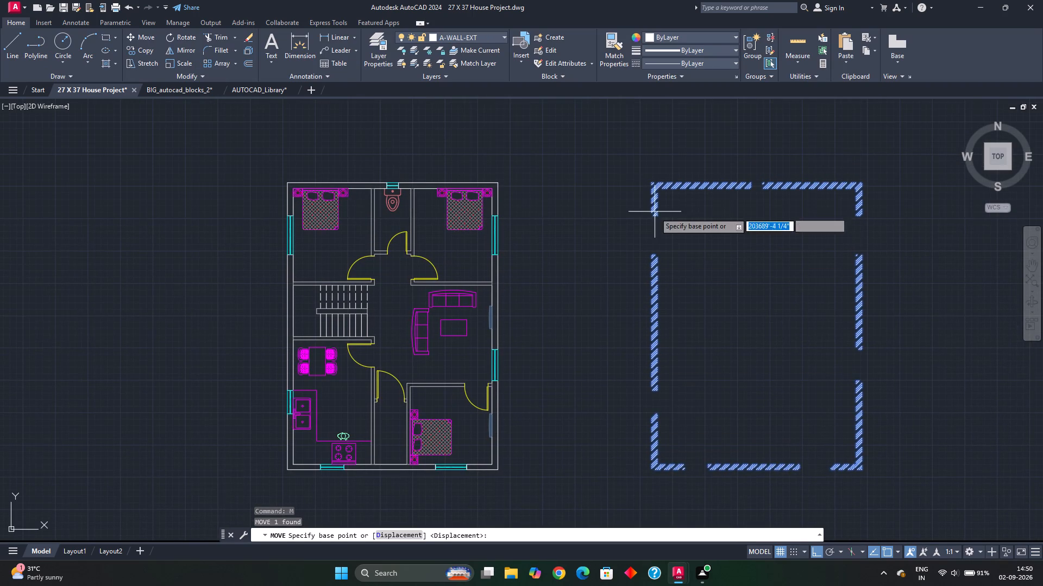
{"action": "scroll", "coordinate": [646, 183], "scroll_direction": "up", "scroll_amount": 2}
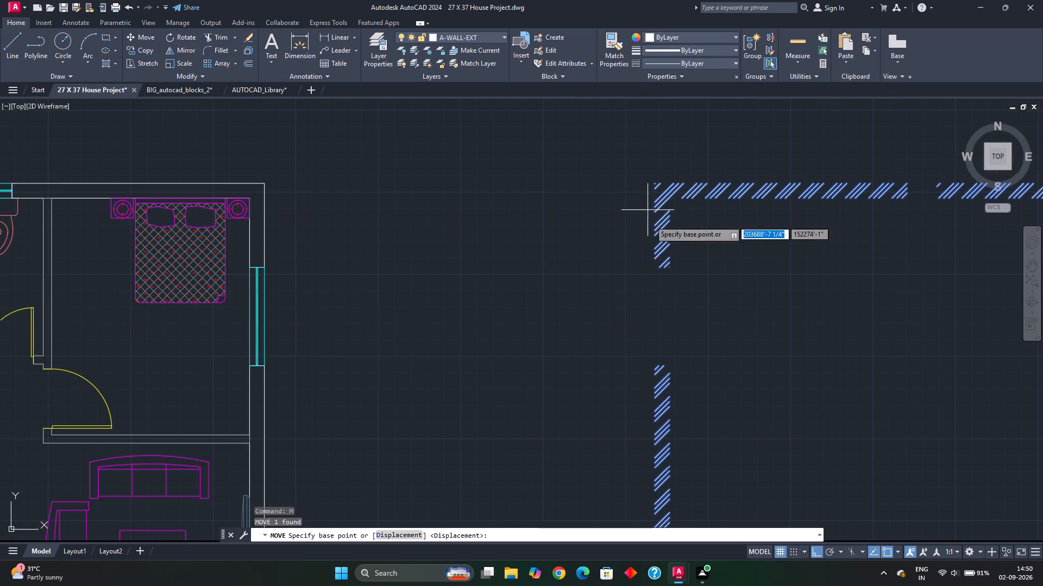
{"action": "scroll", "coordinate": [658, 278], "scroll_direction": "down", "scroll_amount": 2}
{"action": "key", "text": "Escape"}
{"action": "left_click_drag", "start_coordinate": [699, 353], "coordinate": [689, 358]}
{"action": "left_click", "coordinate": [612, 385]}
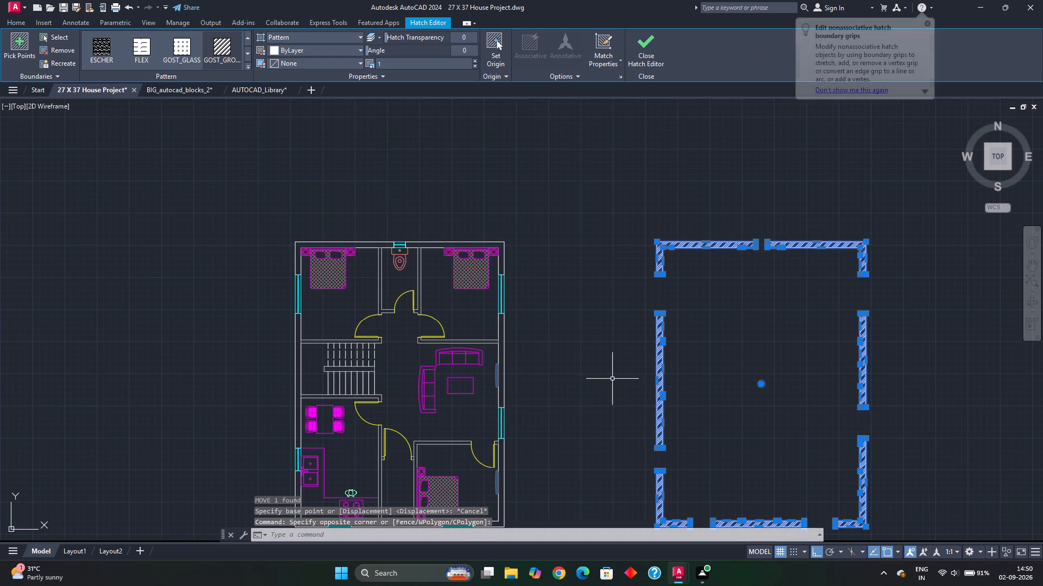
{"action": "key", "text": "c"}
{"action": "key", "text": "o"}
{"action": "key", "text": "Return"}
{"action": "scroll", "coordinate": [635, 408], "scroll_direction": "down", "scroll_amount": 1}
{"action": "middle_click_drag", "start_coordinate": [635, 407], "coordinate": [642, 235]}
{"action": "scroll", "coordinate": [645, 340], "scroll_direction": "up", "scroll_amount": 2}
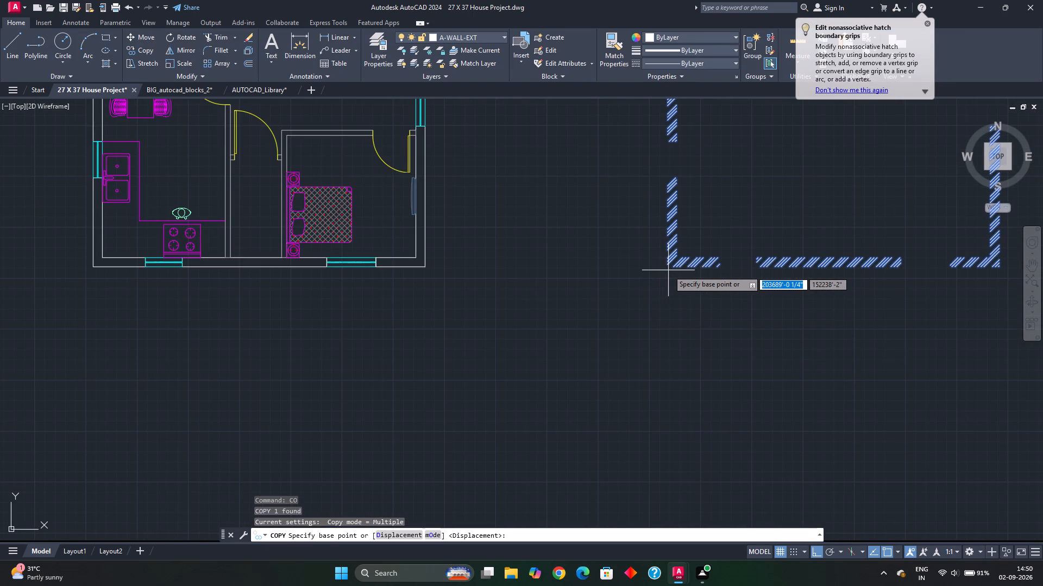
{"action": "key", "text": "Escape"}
Delete the detached exterior wall hatch standing east of the floor plan.
{"action": "scroll", "coordinate": [667, 276], "scroll_direction": "down", "scroll_amount": 3}
{"action": "left_click", "coordinate": [686, 255]}
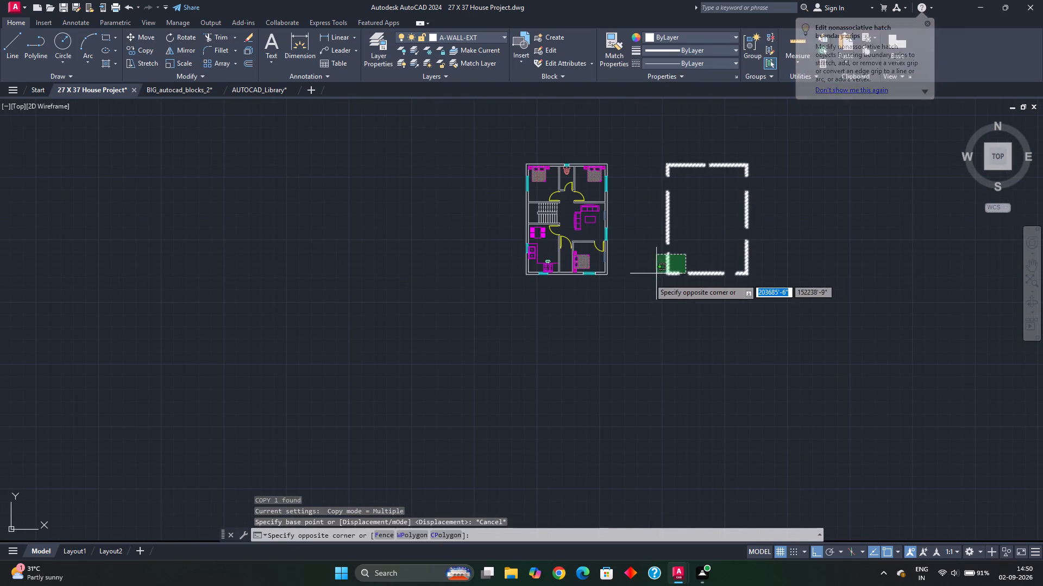
{"action": "left_click", "coordinate": [646, 281]}
{"action": "key", "text": "Delete"}
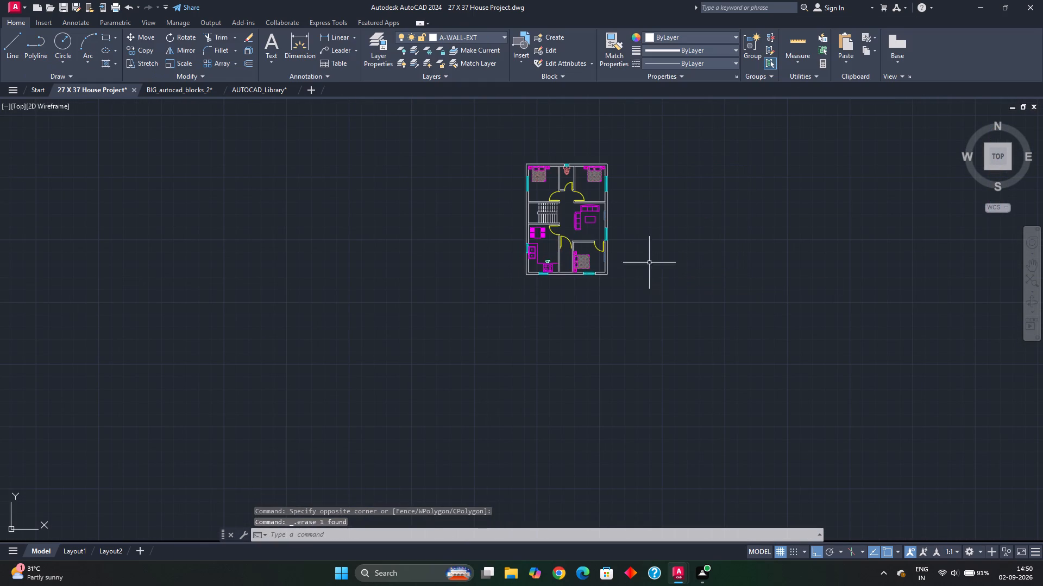
Hatch the north exterior wall sections on both sides of the toilet room window with the diagonal line pattern.
{"action": "scroll", "coordinate": [561, 192], "scroll_direction": "up", "scroll_amount": 2}
{"action": "middle_click_drag", "start_coordinate": [564, 196], "coordinate": [648, 253]}
{"action": "middle_click_drag", "start_coordinate": [626, 250], "coordinate": [607, 224]}
{"action": "middle_click_drag", "start_coordinate": [599, 226], "coordinate": [594, 226]}
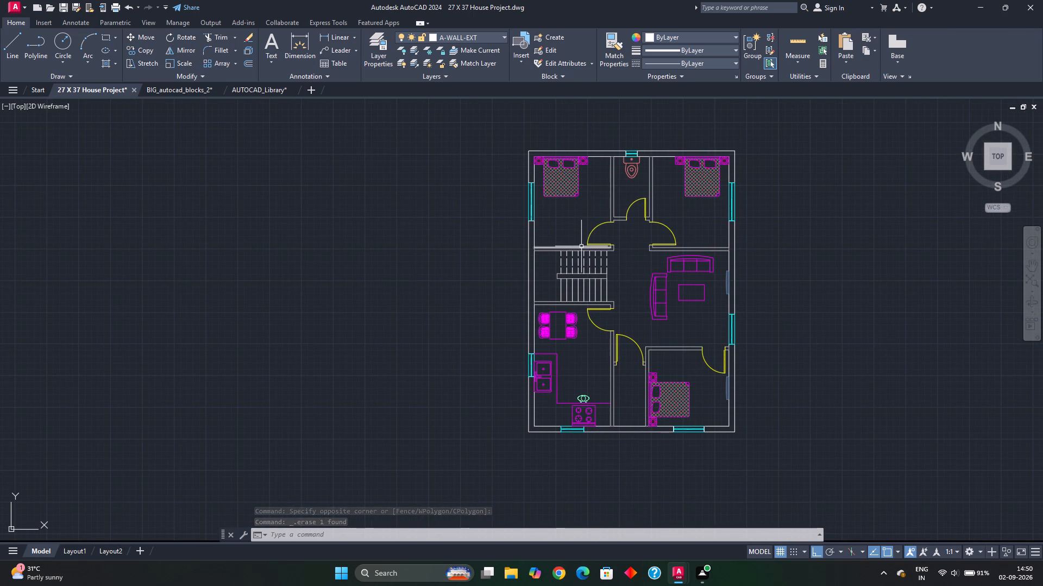
{"action": "middle_click", "coordinate": [582, 245]}
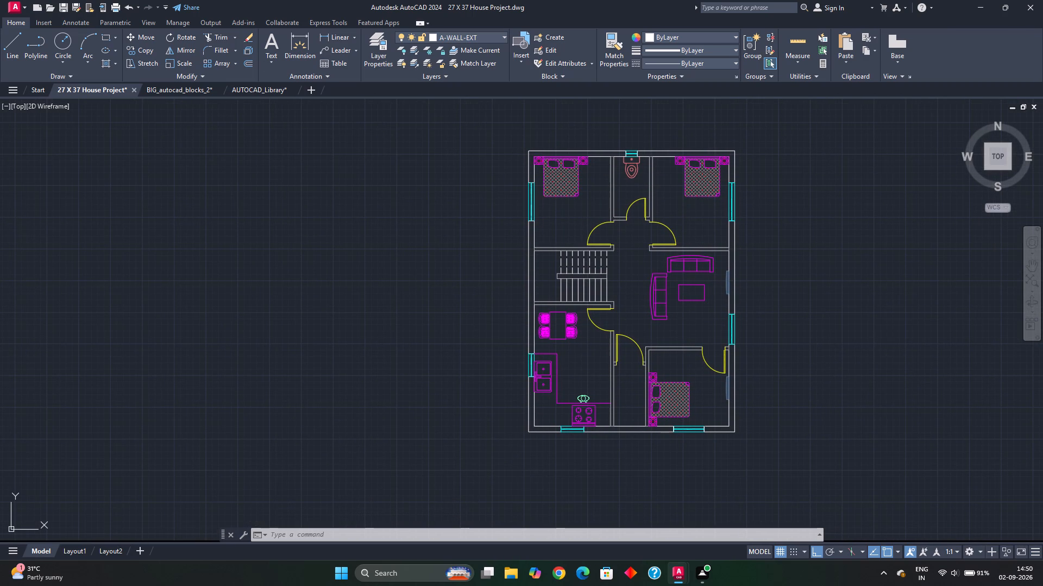
{"action": "scroll", "coordinate": [571, 245], "scroll_direction": "up", "scroll_amount": 1}
{"action": "scroll", "coordinate": [569, 241], "scroll_direction": "down", "scroll_amount": 1}
{"action": "middle_click_drag", "start_coordinate": [569, 241], "coordinate": [559, 245]}
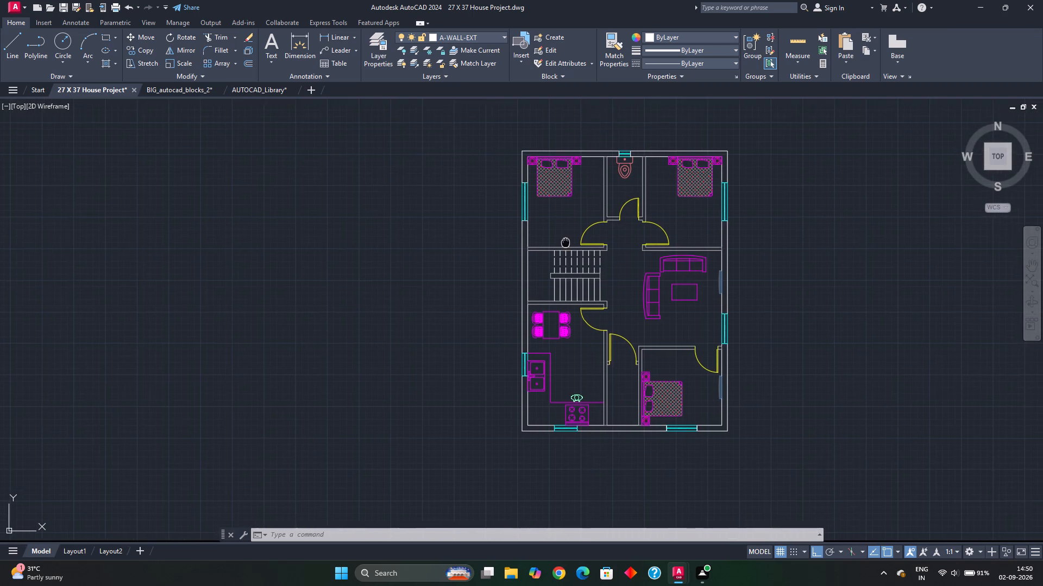
{"action": "middle_click_drag", "start_coordinate": [559, 245], "coordinate": [552, 247]}
{"action": "key", "text": "h"}
{"action": "key", "text": "Return"}
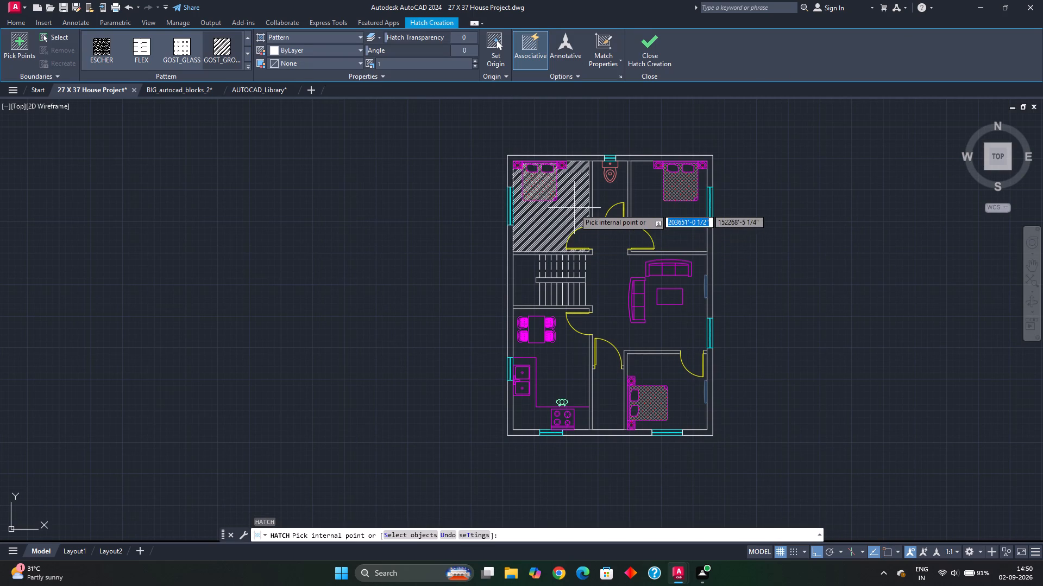
{"action": "scroll", "coordinate": [570, 196], "scroll_direction": "up", "scroll_amount": 1}
{"action": "middle_click_drag", "start_coordinate": [571, 197], "coordinate": [589, 259]}
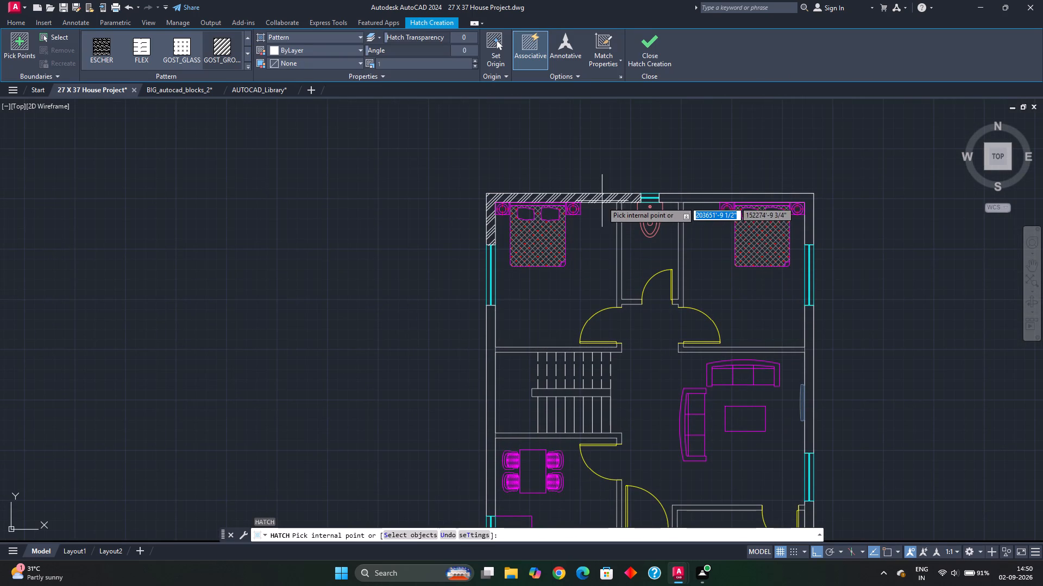
{"action": "left_click", "coordinate": [604, 196]}
{"action": "left_click", "coordinate": [674, 201]}
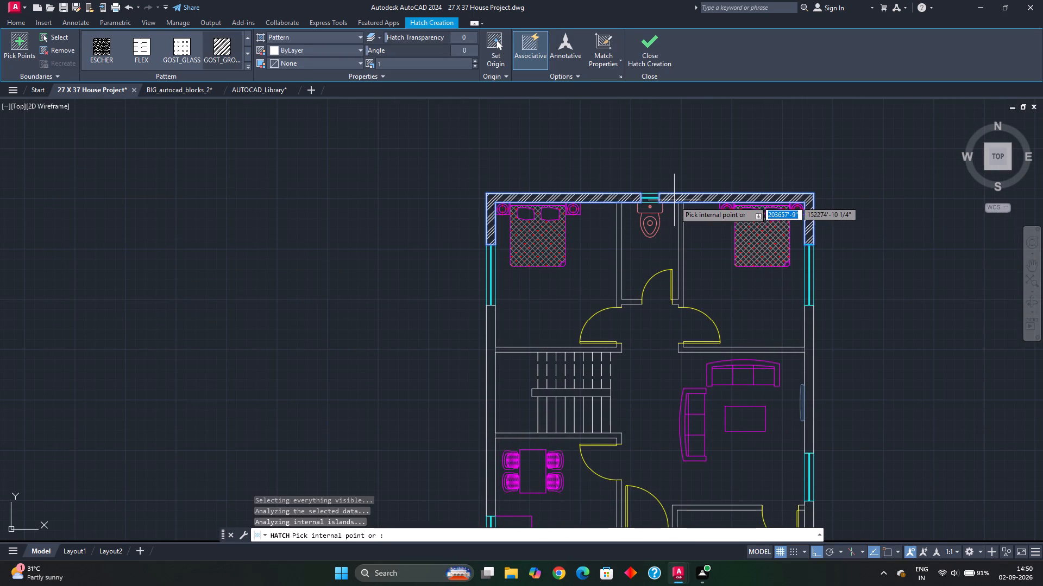
Add the east wall between its windows, the southeast and southwest corners, and the west wall between its windows to the hatch.
{"action": "left_click", "coordinate": [809, 353]}
{"action": "middle_click_drag", "start_coordinate": [765, 390], "coordinate": [739, 244]}
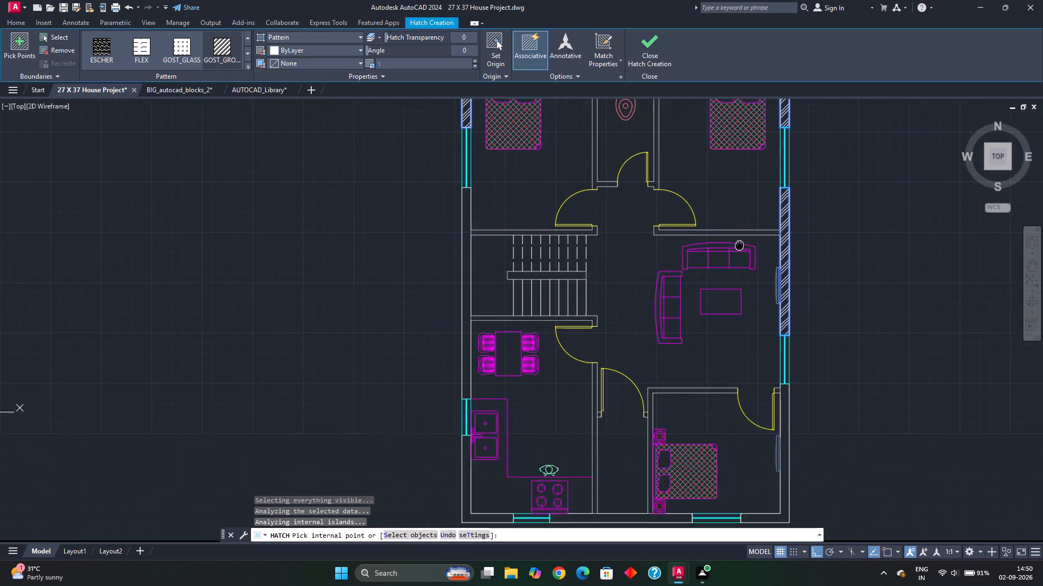
{"action": "middle_click_drag", "start_coordinate": [739, 244], "coordinate": [735, 205]}
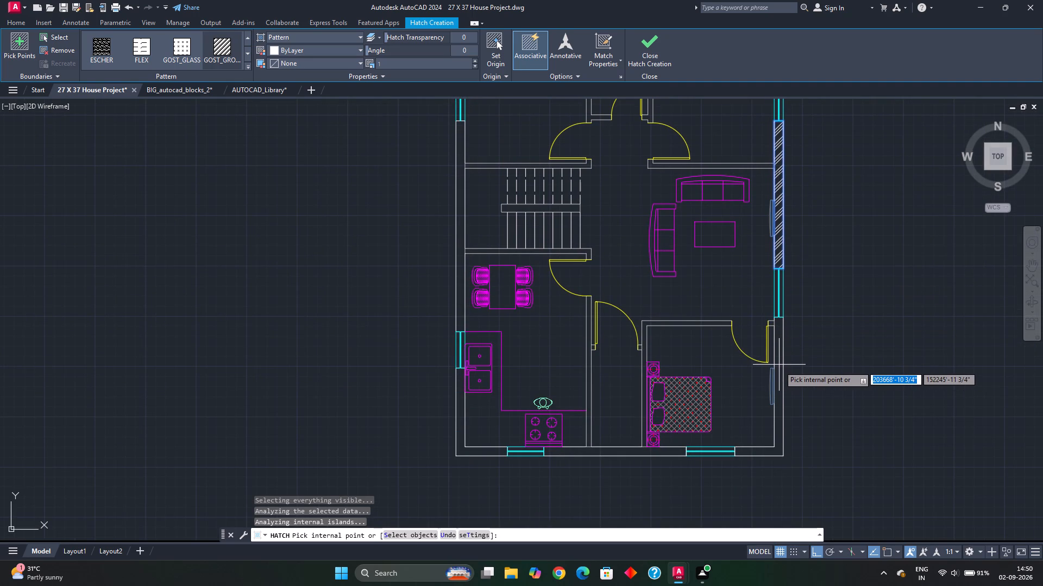
{"action": "middle_click_drag", "start_coordinate": [779, 365], "coordinate": [777, 323]}
{"action": "left_click", "coordinate": [777, 323]}
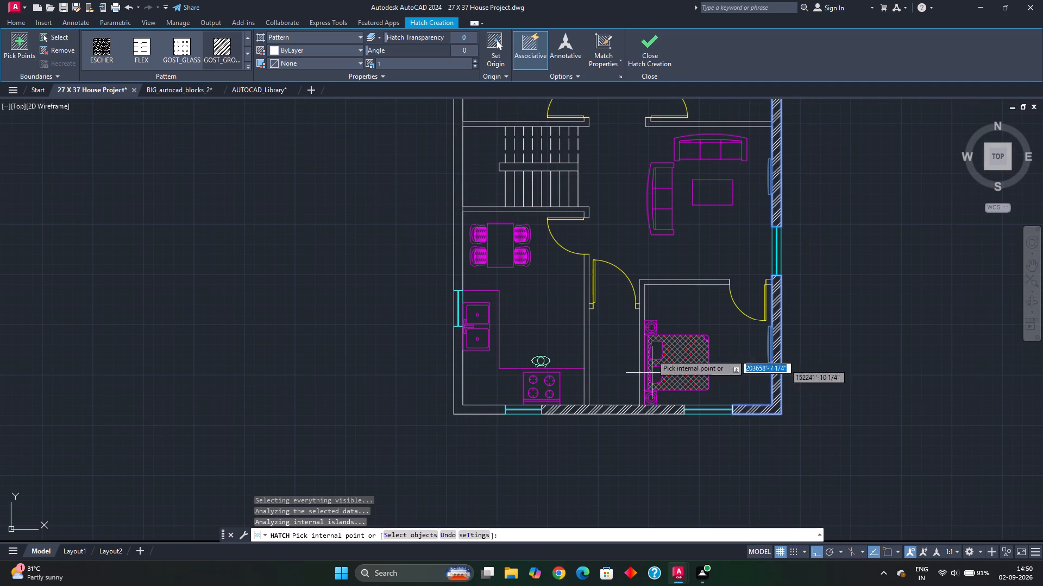
{"action": "left_click", "coordinate": [470, 412]}
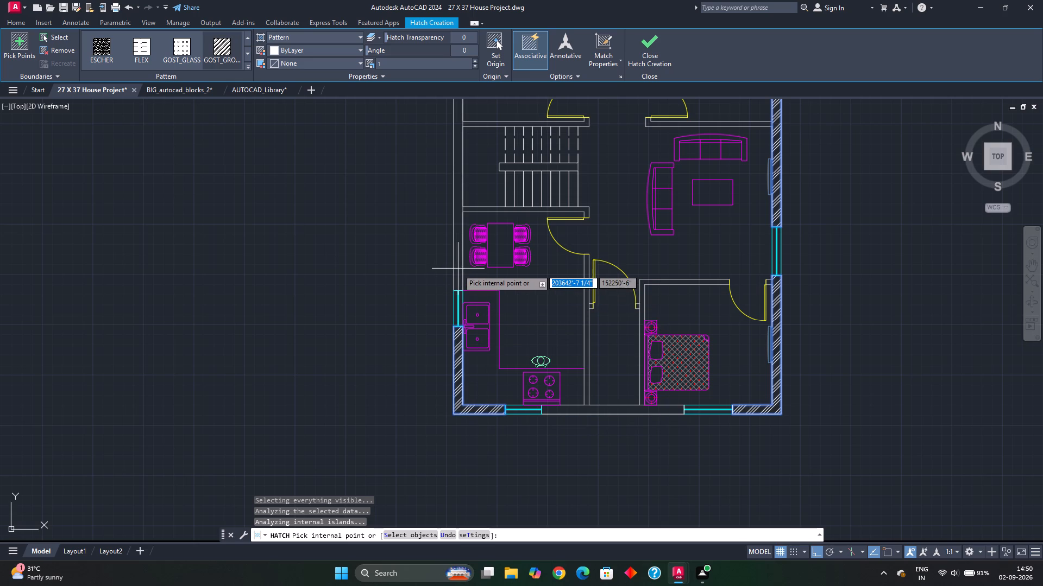
{"action": "left_click", "coordinate": [458, 269]}
{"action": "middle_click_drag", "start_coordinate": [491, 221], "coordinate": [500, 298]}
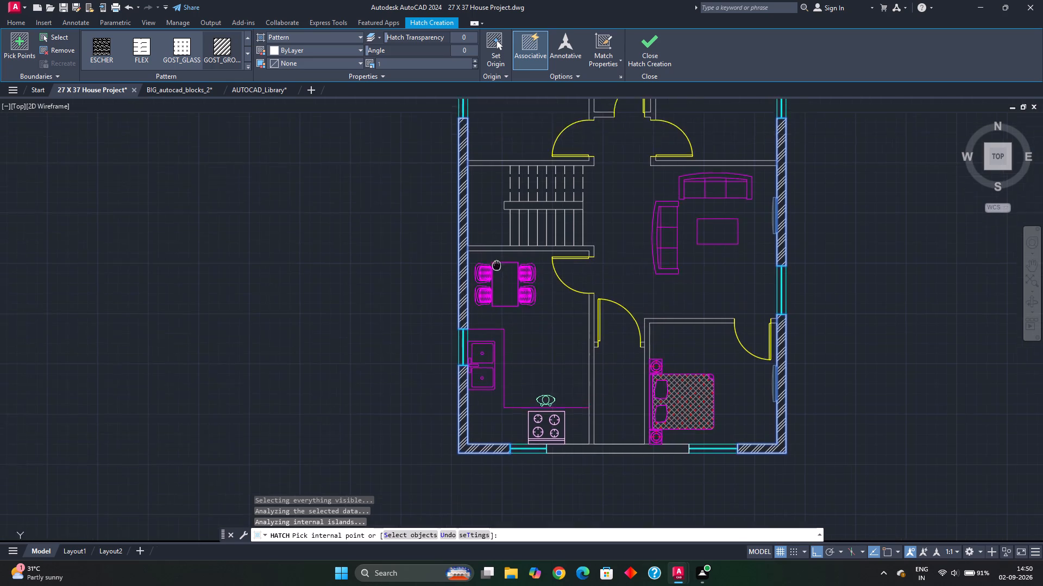
{"action": "middle_click_drag", "start_coordinate": [500, 298], "coordinate": [501, 414]}
{"action": "key", "text": "Escape"}
{"action": "key", "text": "Escape"}
{"action": "middle_click_drag", "start_coordinate": [688, 377], "coordinate": [671, 278]}
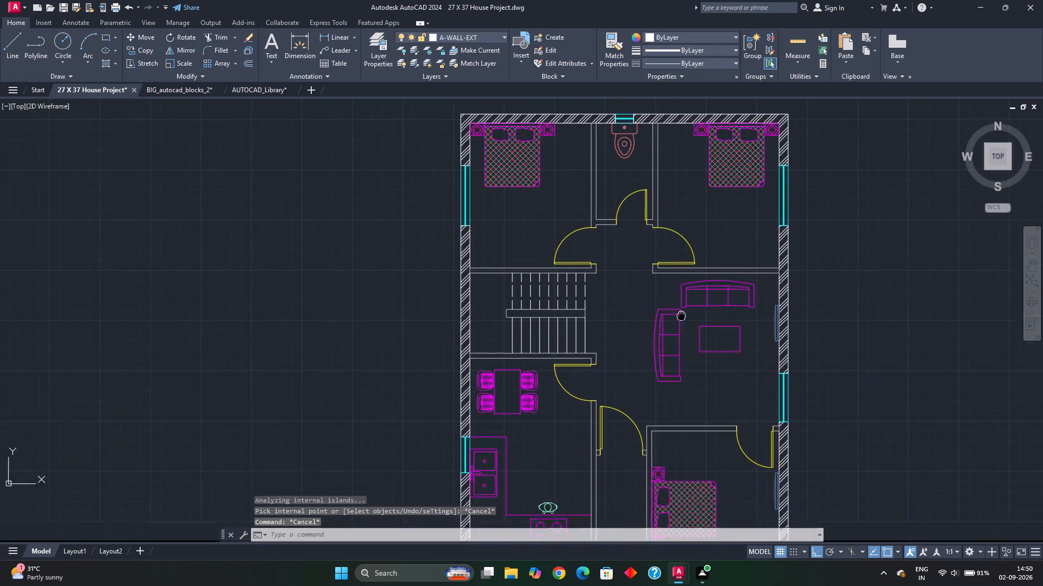
Measure the width of the passage between the kitchen and the south bedroom where it meets the south wall.
{"action": "middle_click_drag", "start_coordinate": [671, 278], "coordinate": [654, 184]}
{"action": "middle_click_drag", "start_coordinate": [640, 421], "coordinate": [736, 282]}
{"action": "scroll", "coordinate": [698, 298], "scroll_direction": "up", "scroll_amount": 1}
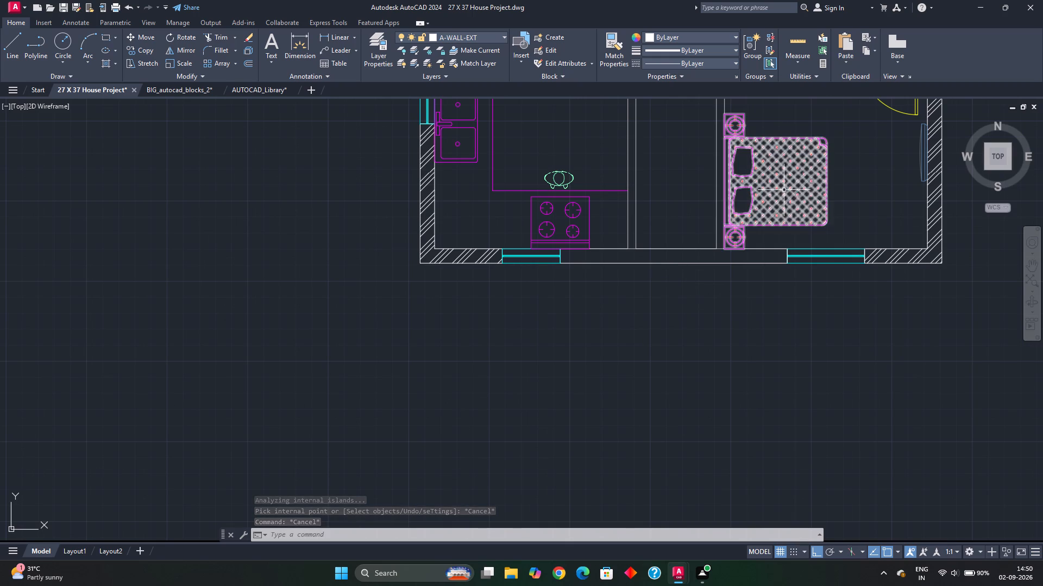
{"action": "left_click", "coordinate": [805, 40]}
{"action": "scroll", "coordinate": [670, 241], "scroll_direction": "up", "scroll_amount": 1}
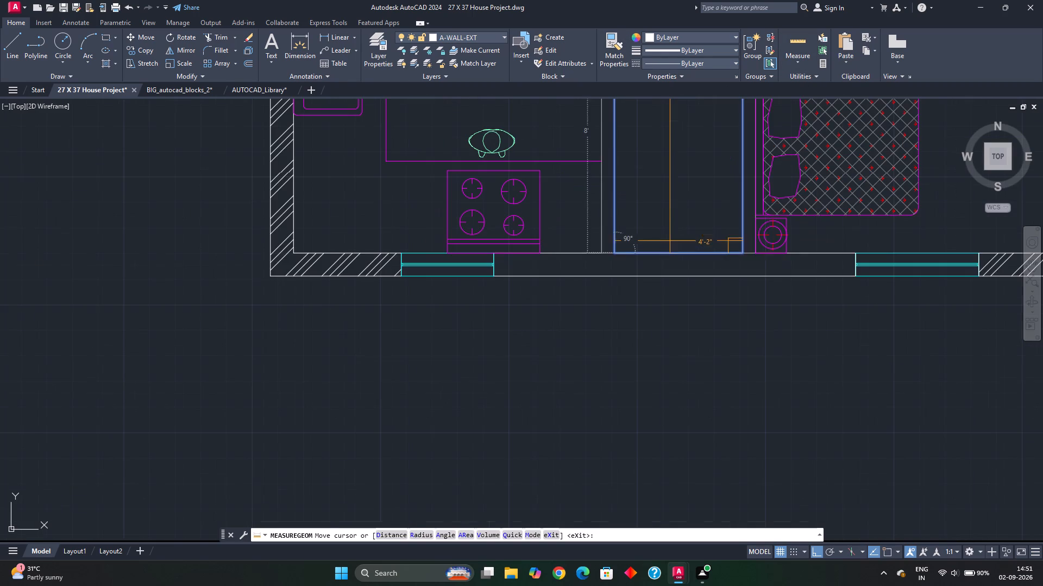
{"action": "key", "text": "Escape"}
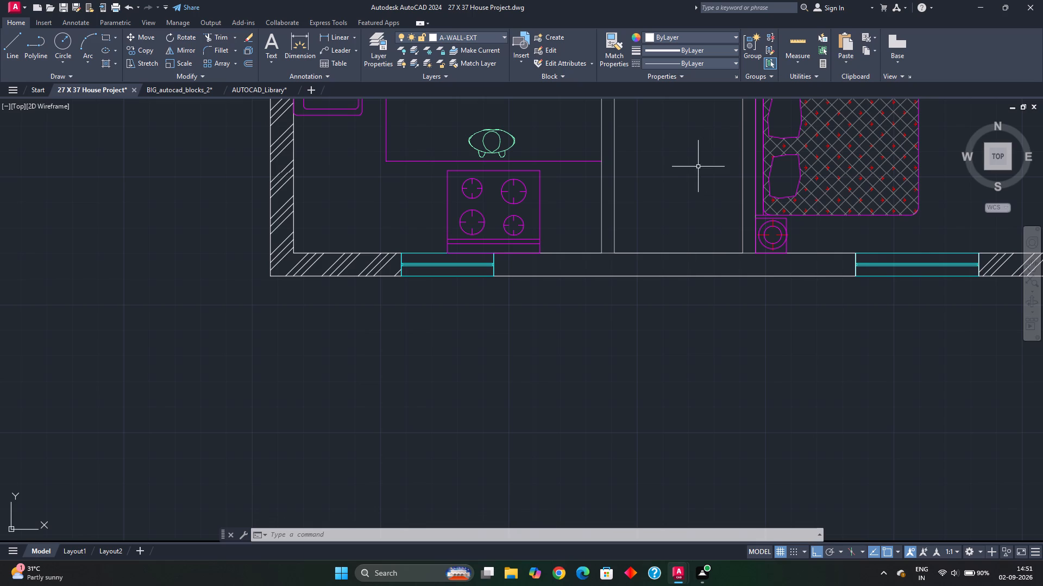
Draw a line straight across the south exterior wall at the midpoint of the passage.
{"action": "key", "text": "l"}
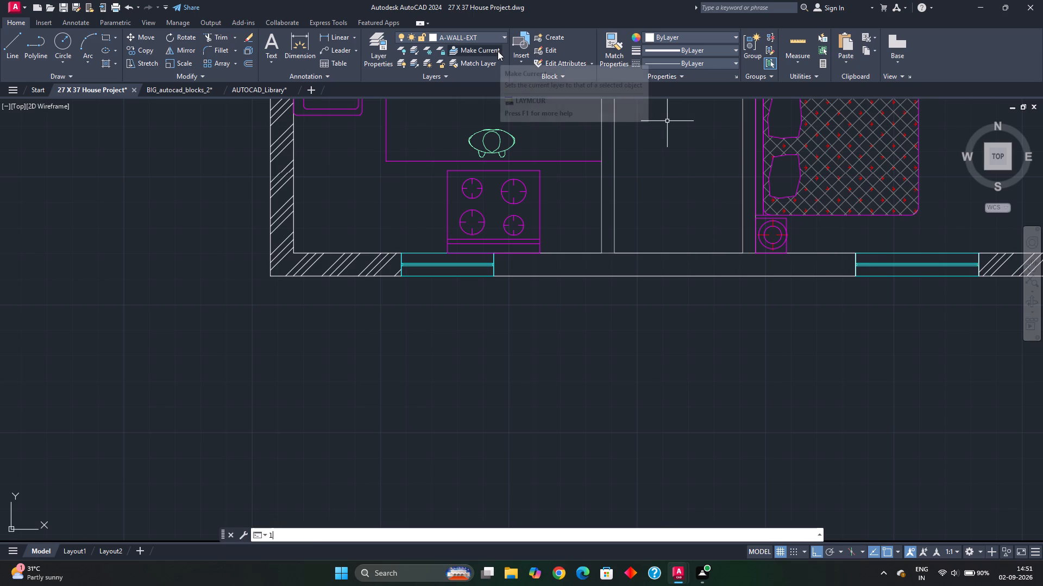
{"action": "key", "text": "Return"}
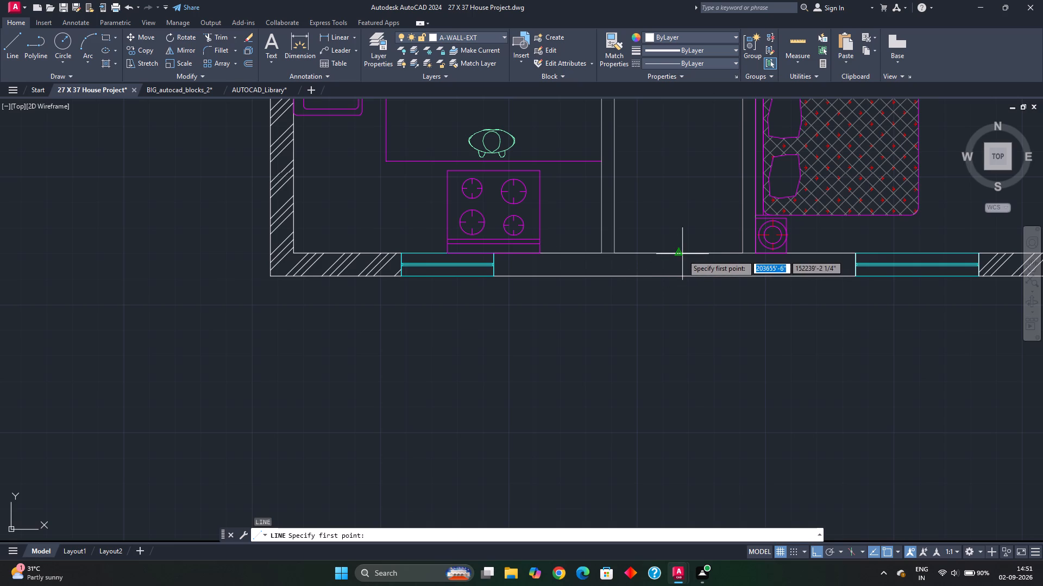
{"action": "left_click", "coordinate": [679, 254]}
{"action": "left_click", "coordinate": [680, 277]}
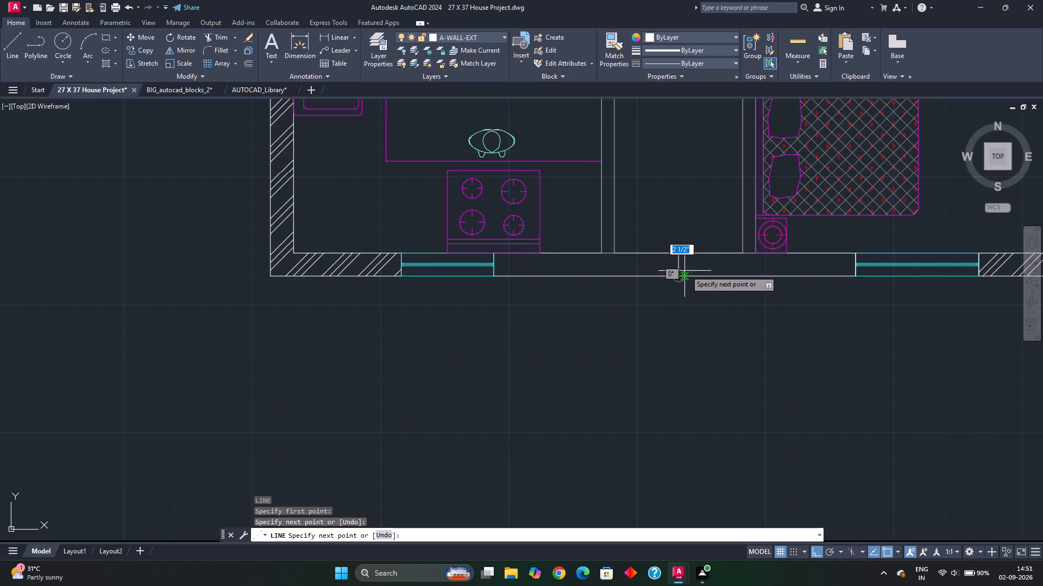
{"action": "key", "text": "Escape"}
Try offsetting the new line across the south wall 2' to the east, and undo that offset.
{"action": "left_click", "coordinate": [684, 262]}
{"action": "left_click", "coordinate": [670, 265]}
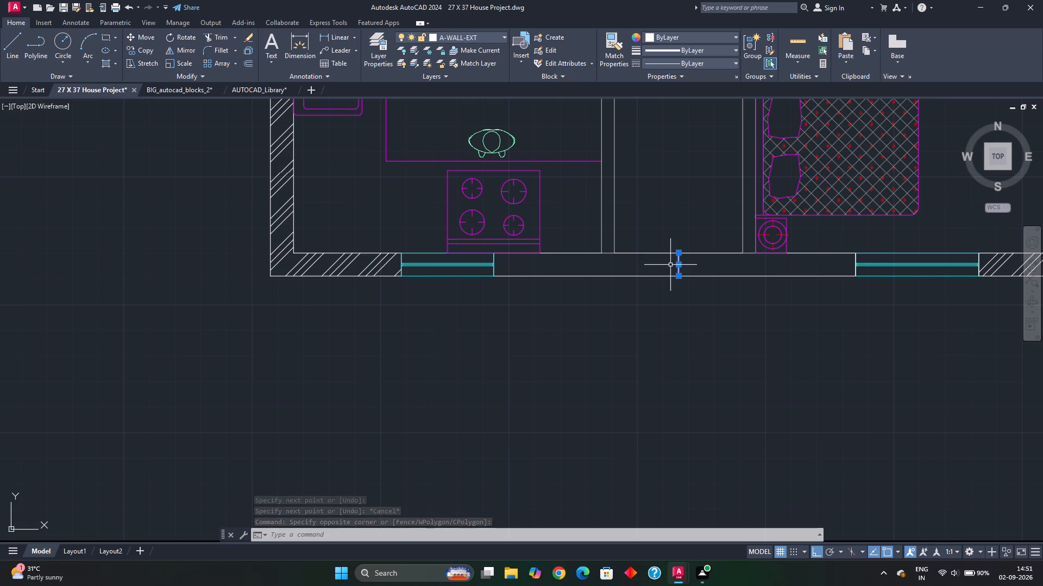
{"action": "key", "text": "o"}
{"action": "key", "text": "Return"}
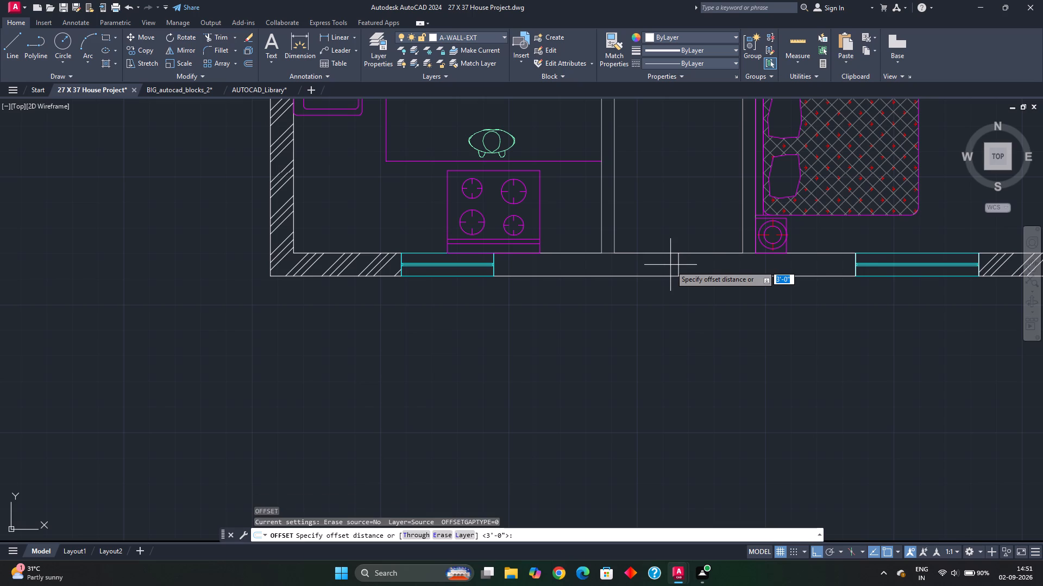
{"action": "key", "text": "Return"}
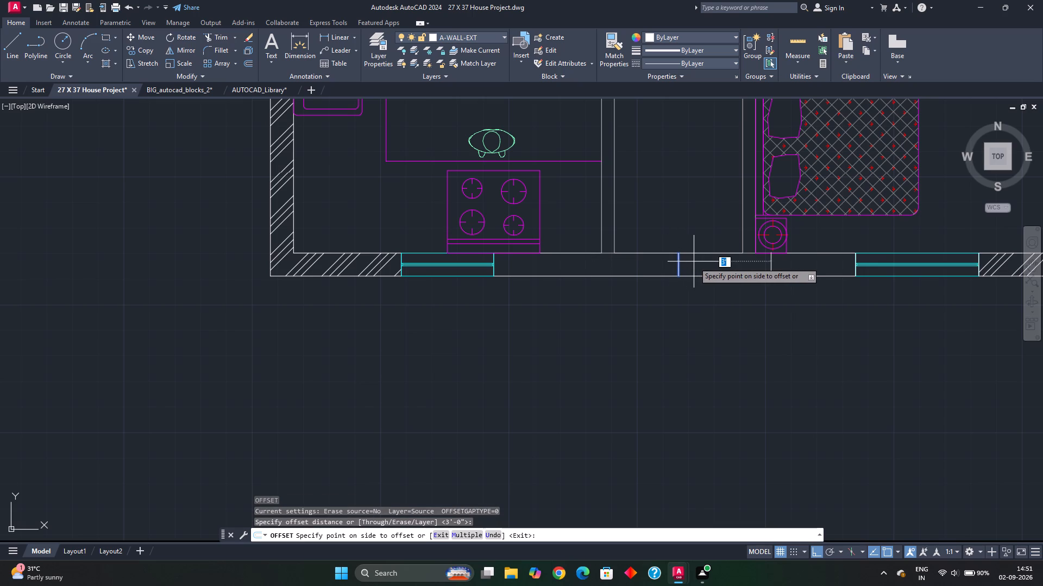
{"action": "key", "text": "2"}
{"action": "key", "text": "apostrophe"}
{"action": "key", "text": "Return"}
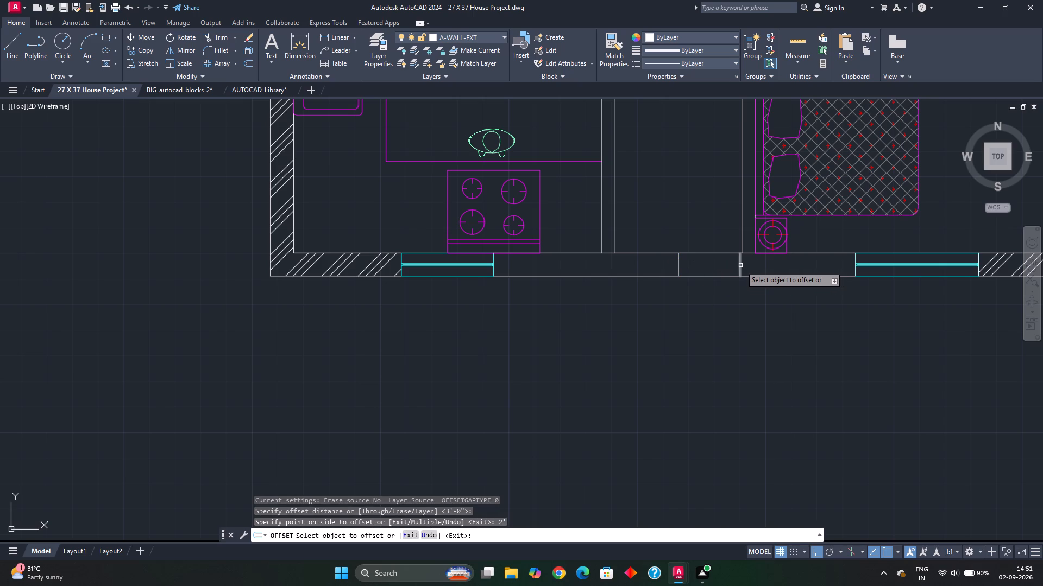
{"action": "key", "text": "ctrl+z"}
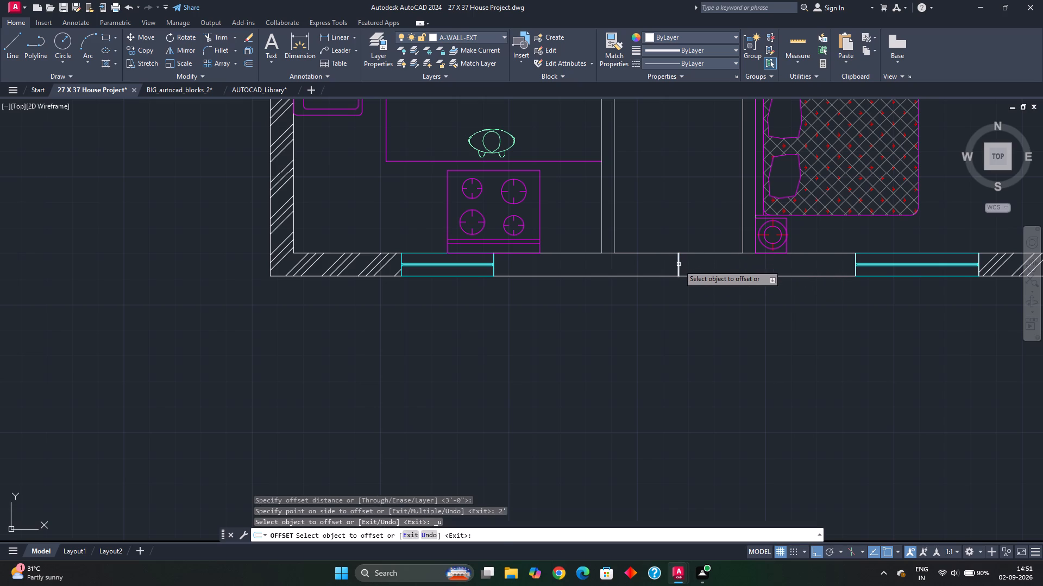
Offset the passage centre line 1'6" to the east and 1'6" to the west across the south wall.
{"action": "left_click", "coordinate": [678, 265]}
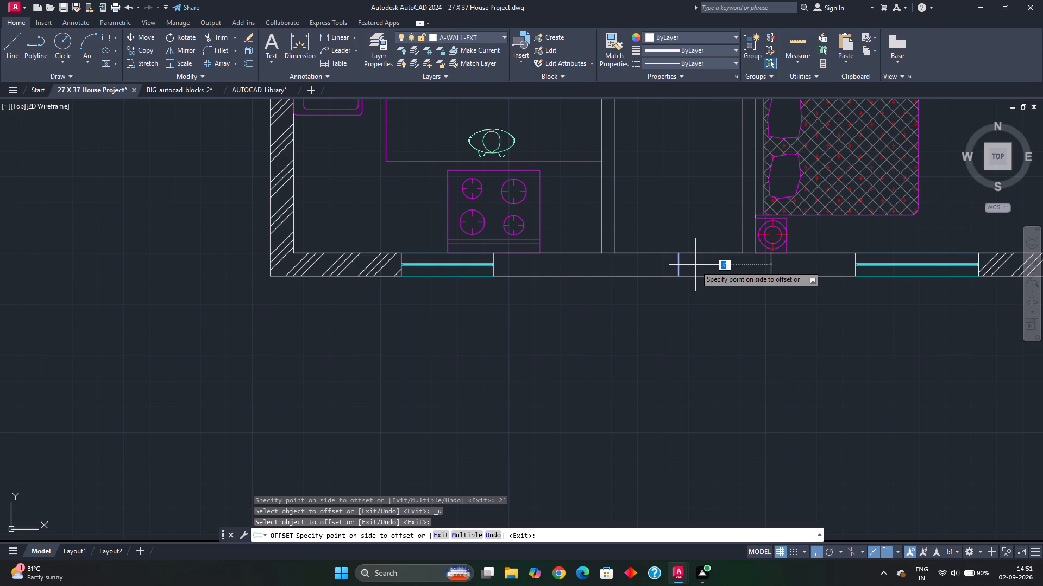
{"action": "key", "text": "1"}
{"action": "key", "text": "apostrophe"}
{"action": "key", "text": "6"}
{"action": "key", "text": "shift+quotedbl"}
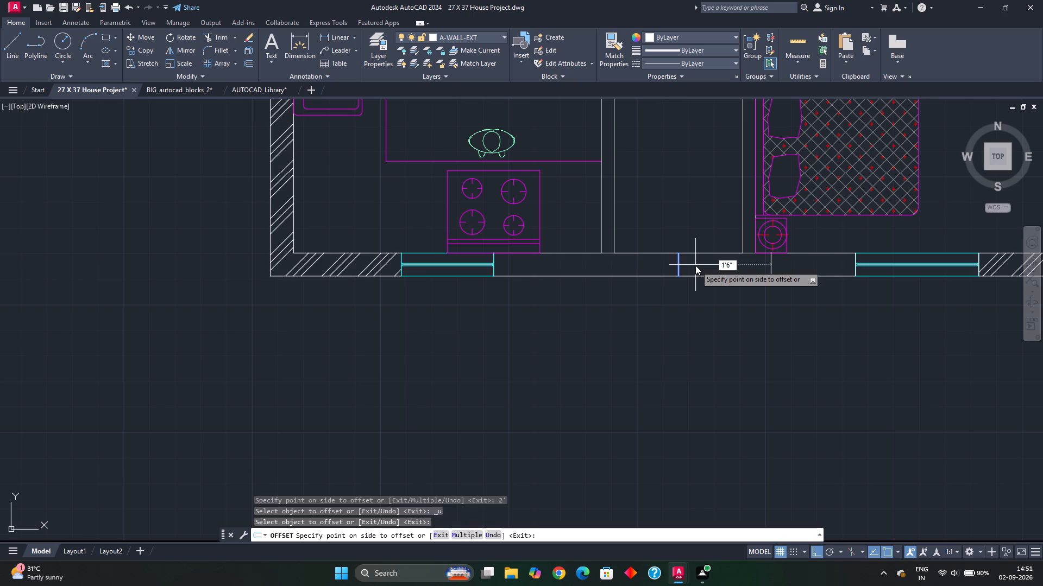
{"action": "key", "text": "Return"}
{"action": "left_click", "coordinate": [695, 265]}
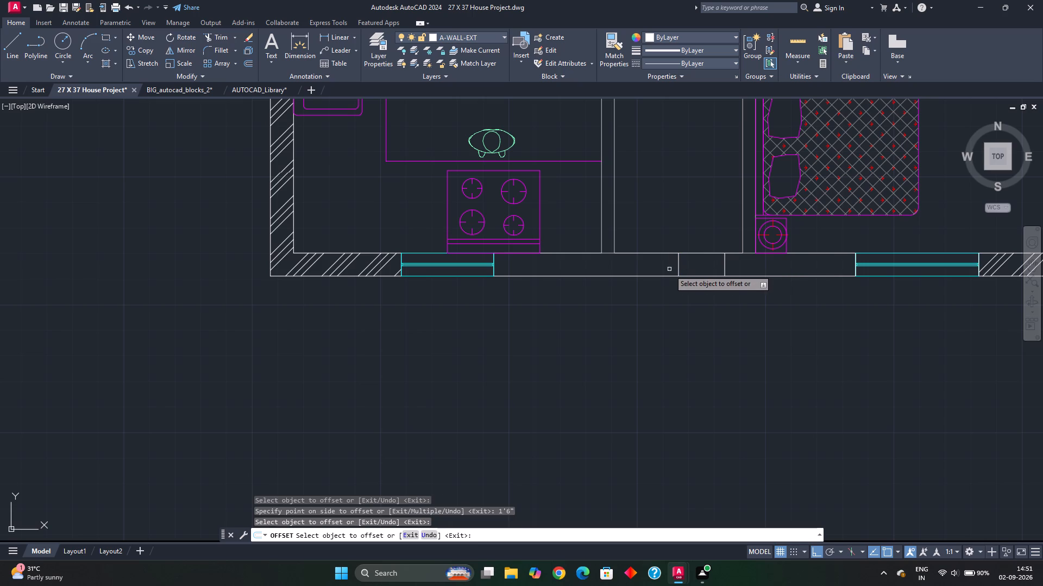
{"action": "left_click", "coordinate": [680, 266]}
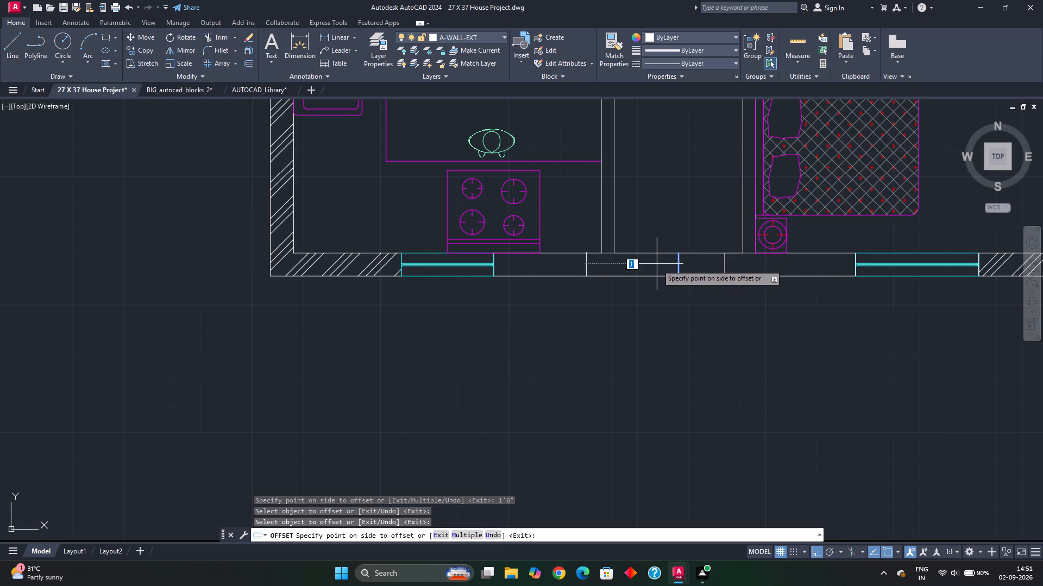
{"action": "key", "text": "1"}
{"action": "type", "text": "'6"}
{"action": "key", "text": "shift+quotedbl"}
{"action": "key", "text": "Return"}
{"action": "key", "text": "Escape"}
{"action": "key", "text": "Escape"}
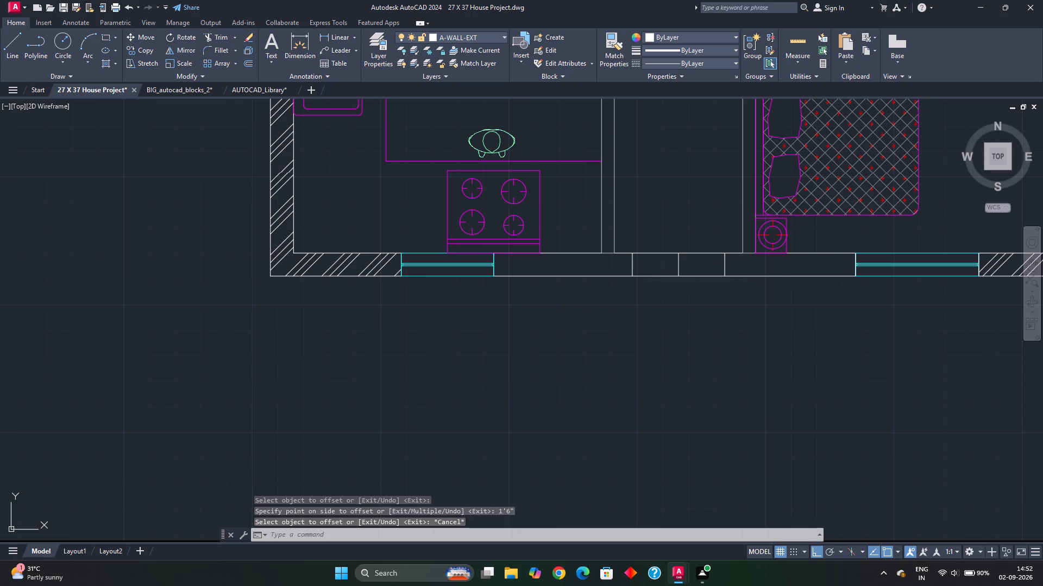
Trim away the centre line between the two offset lines in the south wall.
{"action": "type", "text": "tr"}
{"action": "key", "text": "space"}
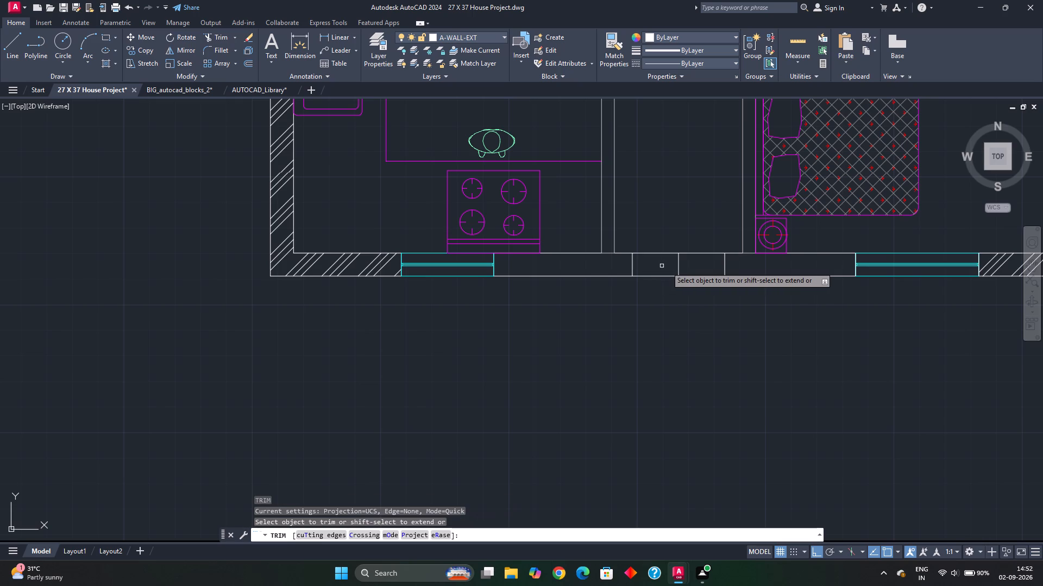
{"action": "left_click", "coordinate": [679, 267]}
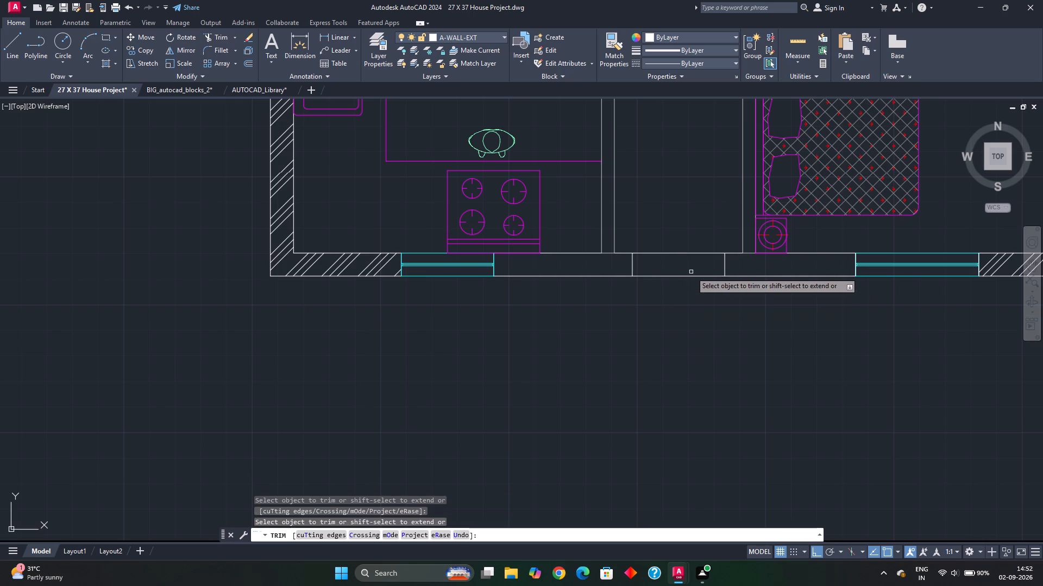
{"action": "key", "text": "Escape"}
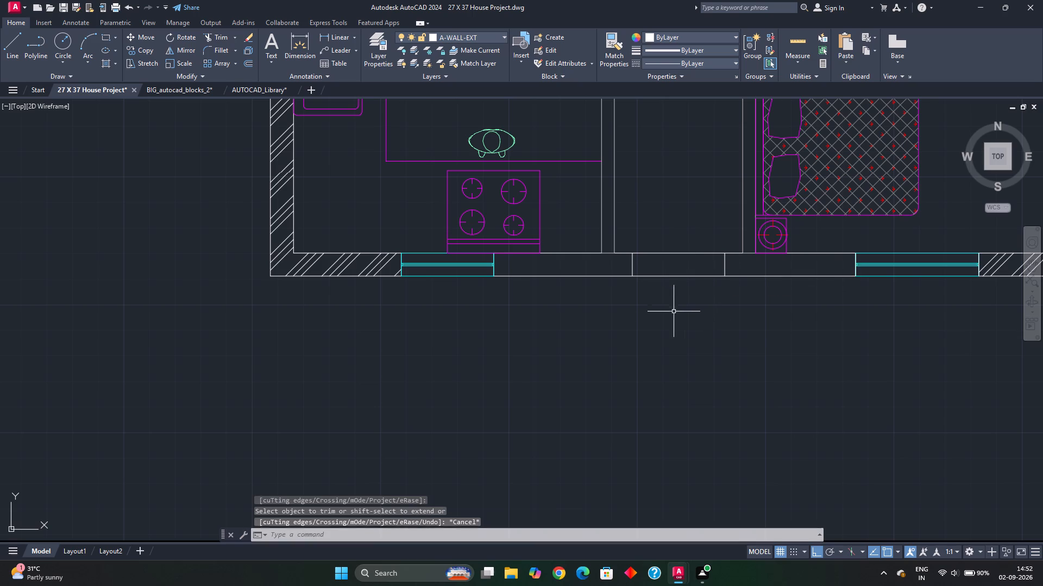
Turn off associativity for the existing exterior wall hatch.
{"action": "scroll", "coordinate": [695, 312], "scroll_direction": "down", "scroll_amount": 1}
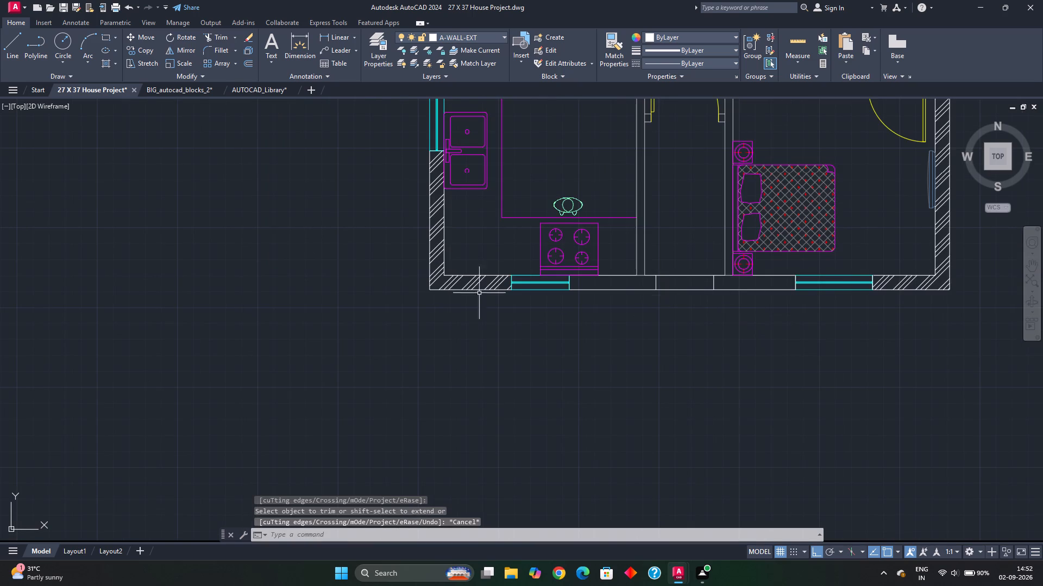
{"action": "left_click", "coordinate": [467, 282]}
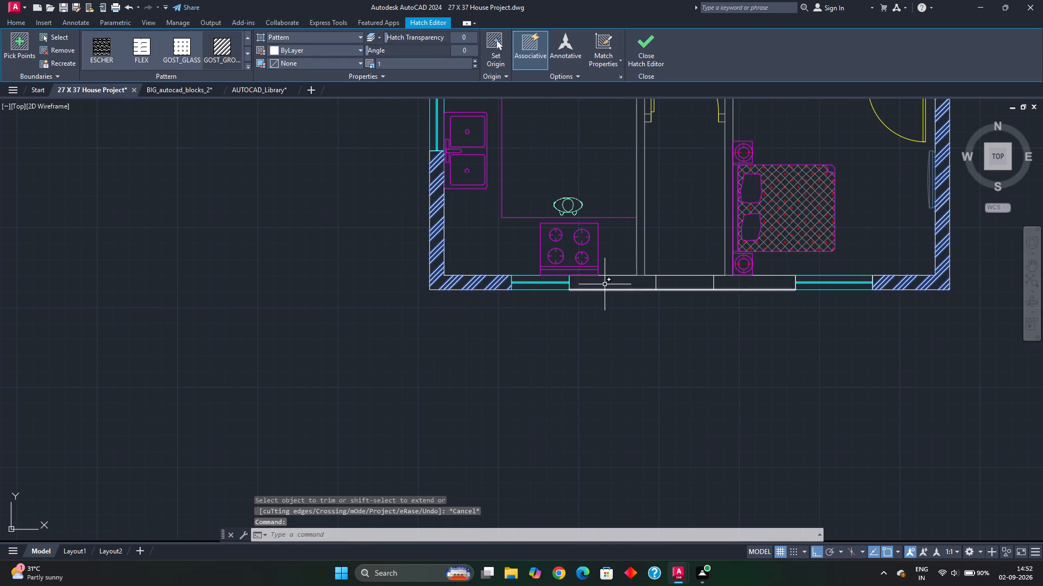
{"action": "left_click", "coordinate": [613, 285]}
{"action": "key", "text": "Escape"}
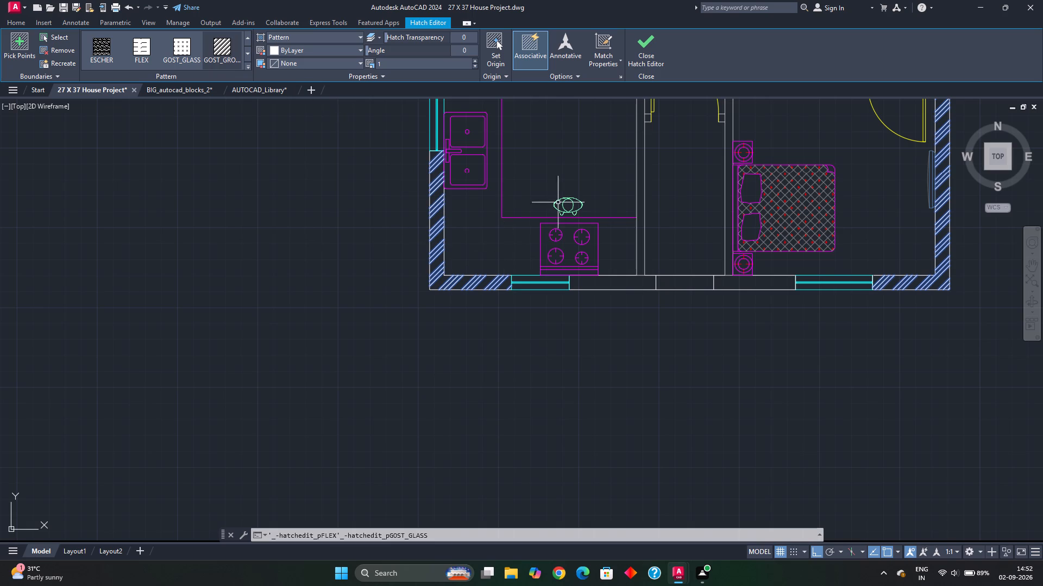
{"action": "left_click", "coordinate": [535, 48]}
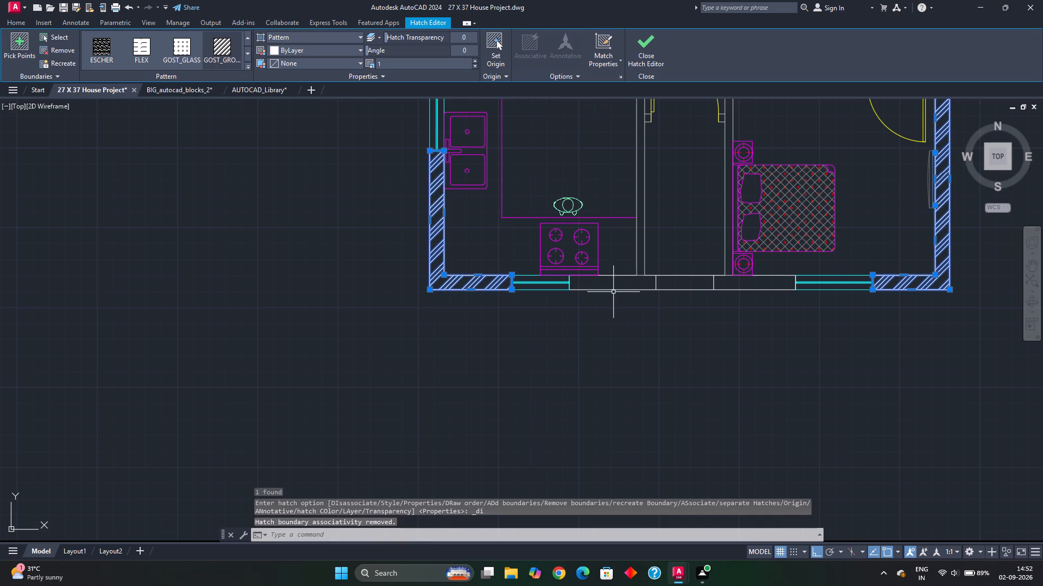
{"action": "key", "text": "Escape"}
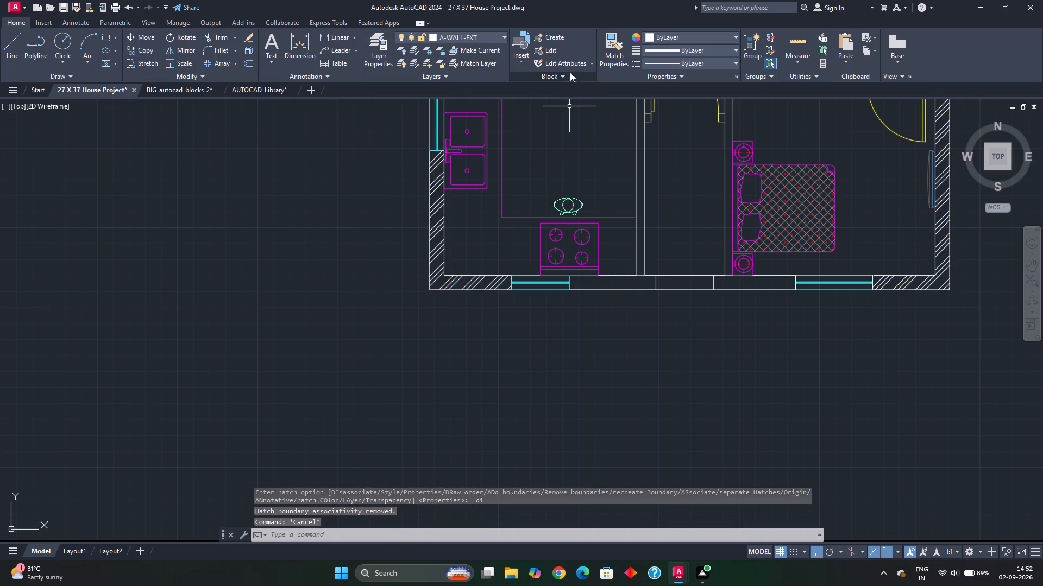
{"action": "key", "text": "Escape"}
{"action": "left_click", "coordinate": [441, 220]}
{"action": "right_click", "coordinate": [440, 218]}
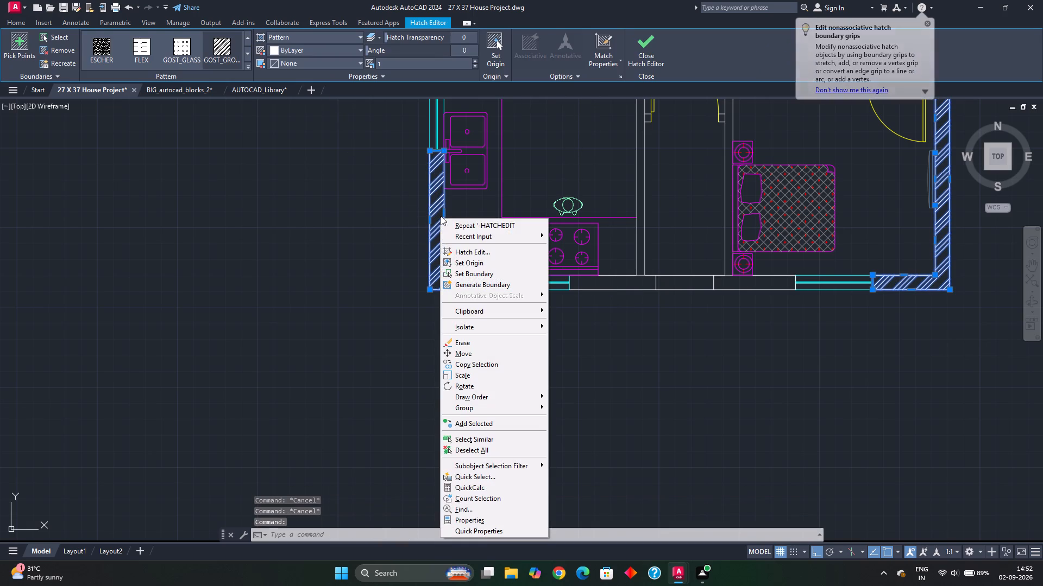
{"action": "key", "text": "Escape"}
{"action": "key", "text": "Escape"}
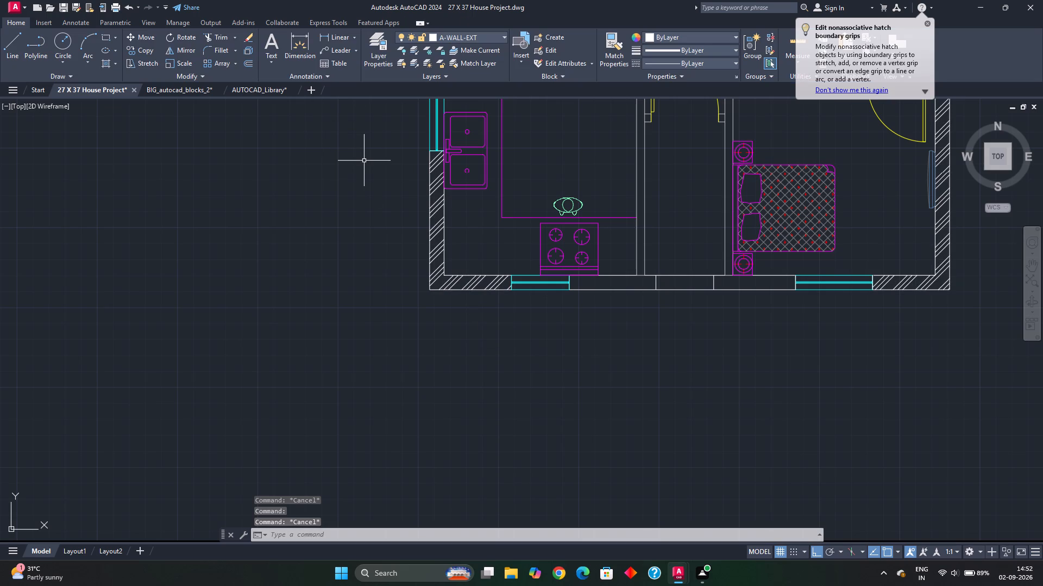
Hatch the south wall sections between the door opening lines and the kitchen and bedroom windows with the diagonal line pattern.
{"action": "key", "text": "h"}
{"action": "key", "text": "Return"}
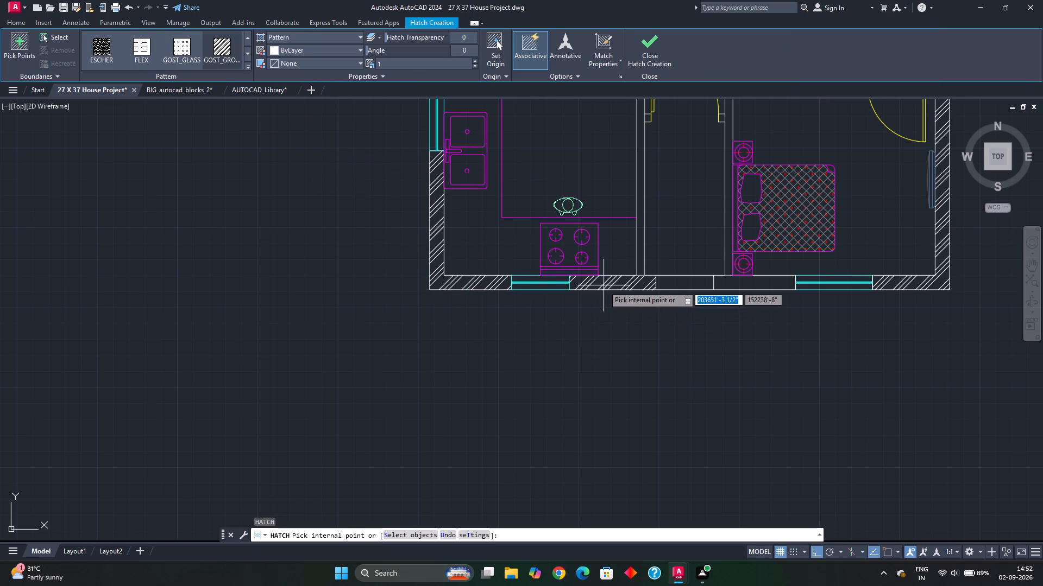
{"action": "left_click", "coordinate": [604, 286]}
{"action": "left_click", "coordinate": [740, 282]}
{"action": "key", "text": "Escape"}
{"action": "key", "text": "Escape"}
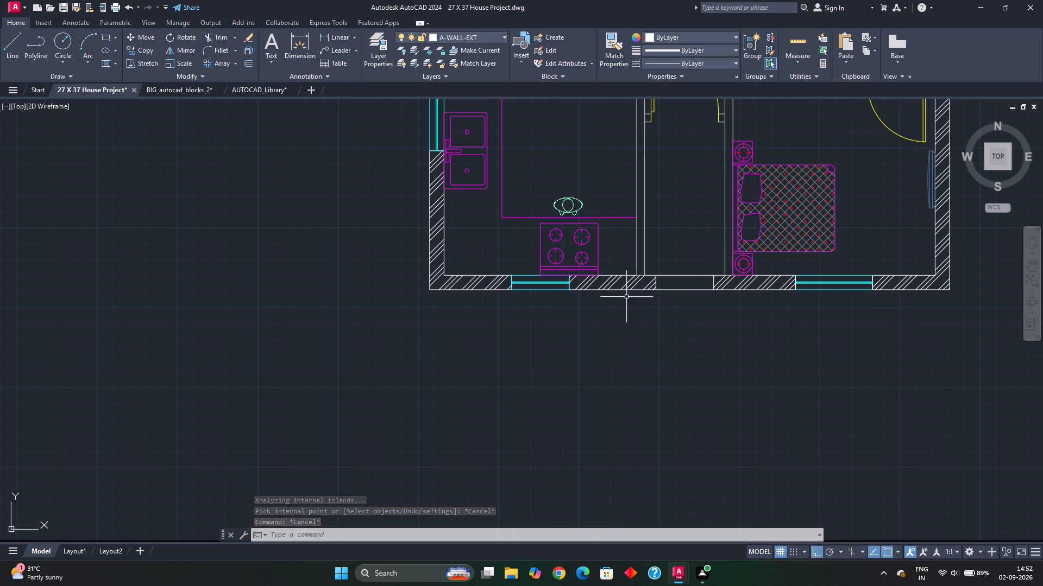
Delete both the new south wall hatch and the original exterior wall hatch.
{"action": "left_click", "coordinate": [611, 281]}
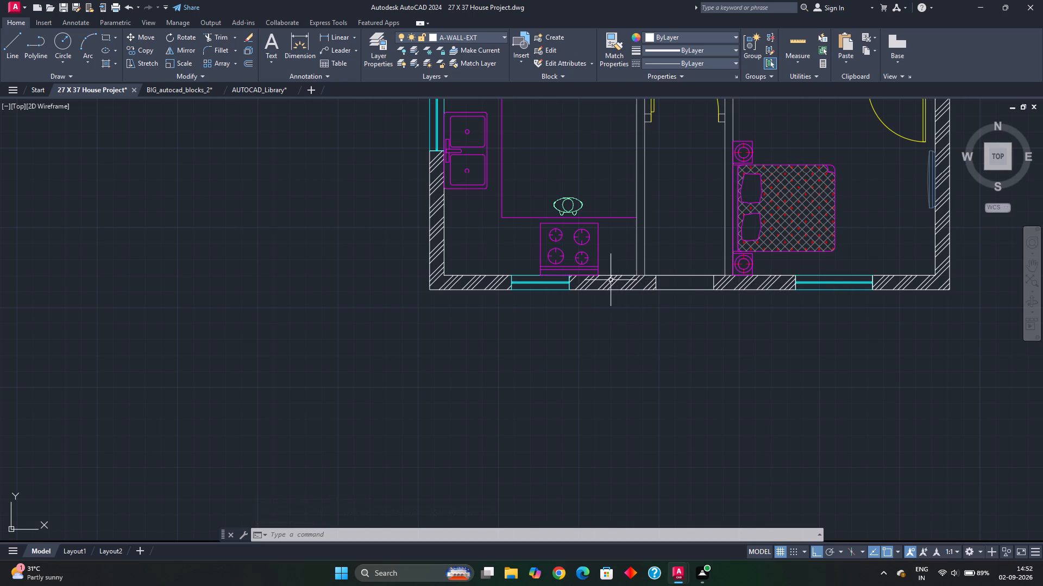
{"action": "key", "text": "Delete"}
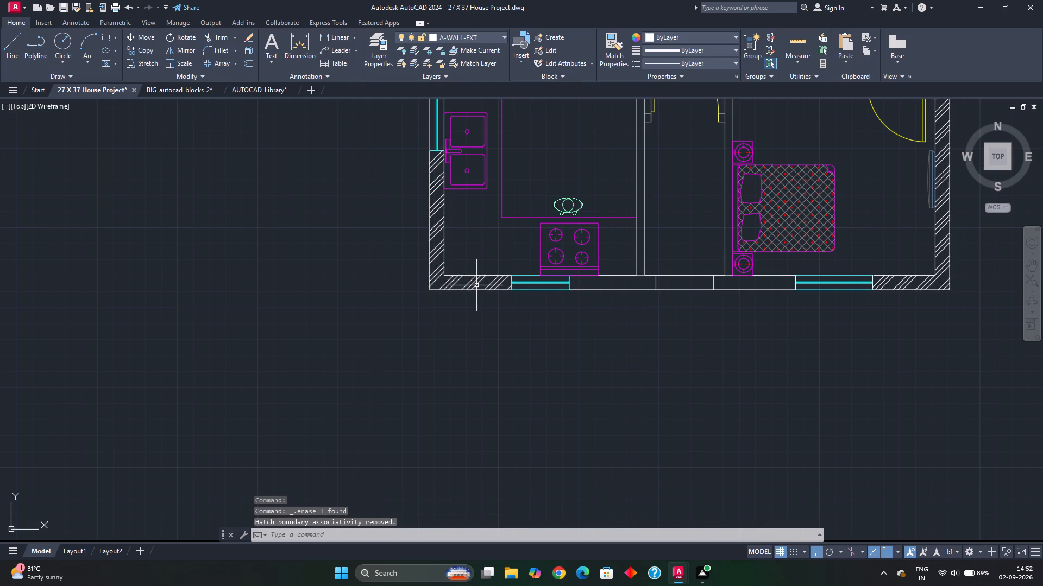
{"action": "left_click", "coordinate": [476, 286]}
{"action": "key", "text": "Delete"}
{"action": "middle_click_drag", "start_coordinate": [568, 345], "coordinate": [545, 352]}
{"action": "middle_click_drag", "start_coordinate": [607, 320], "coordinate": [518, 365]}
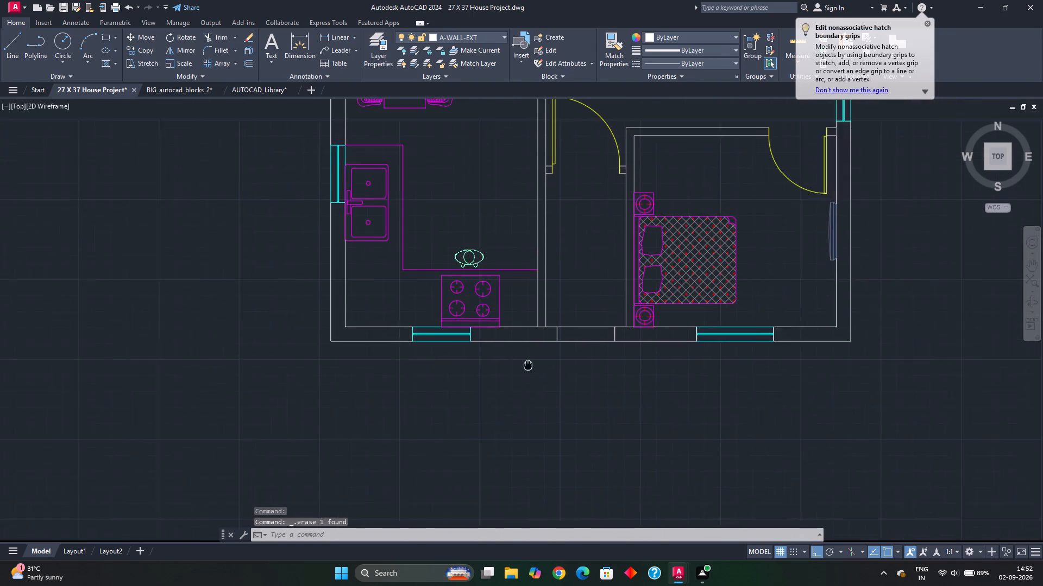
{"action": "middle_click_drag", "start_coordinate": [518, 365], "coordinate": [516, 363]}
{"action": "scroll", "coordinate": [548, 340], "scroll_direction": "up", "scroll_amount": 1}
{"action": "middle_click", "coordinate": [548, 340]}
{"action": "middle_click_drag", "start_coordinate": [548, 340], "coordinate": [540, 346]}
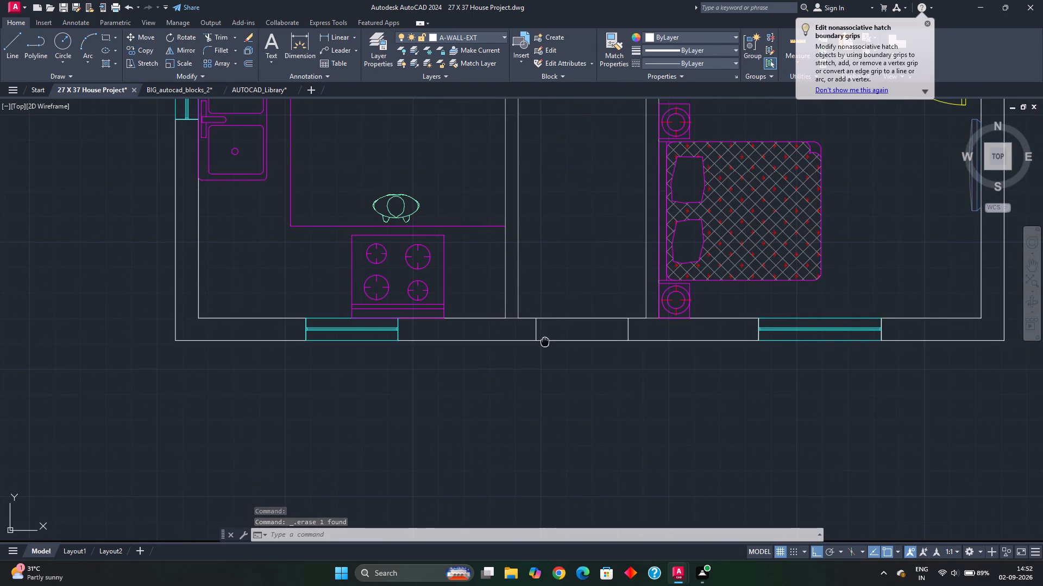
Mark the south wall opening on layer NETTHAY with two crossing diagonals and lines along both of its sides.
{"action": "middle_click_drag", "start_coordinate": [540, 346], "coordinate": [533, 351]}
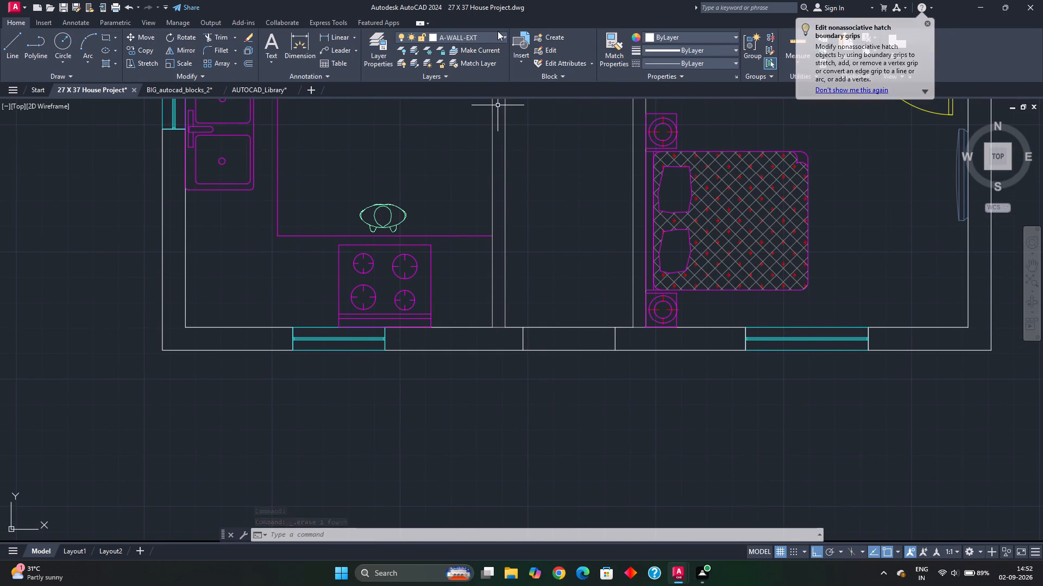
{"action": "left_click", "coordinate": [498, 31]}
{"action": "left_click", "coordinate": [497, 37]}
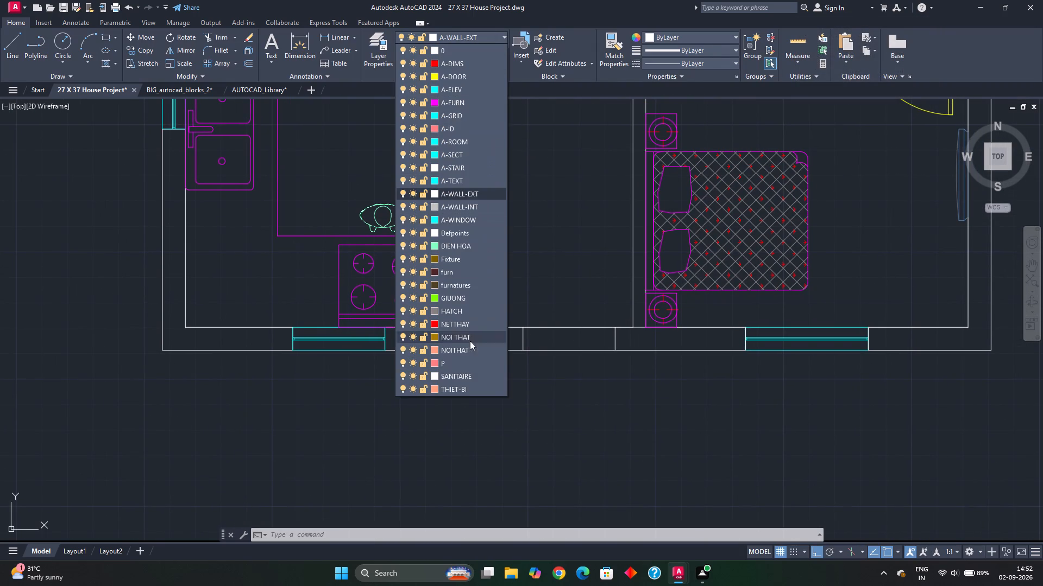
{"action": "left_click", "coordinate": [472, 328]}
{"action": "scroll", "coordinate": [574, 351], "scroll_direction": "up", "scroll_amount": 2}
{"action": "middle_click_drag", "start_coordinate": [574, 351], "coordinate": [519, 343]}
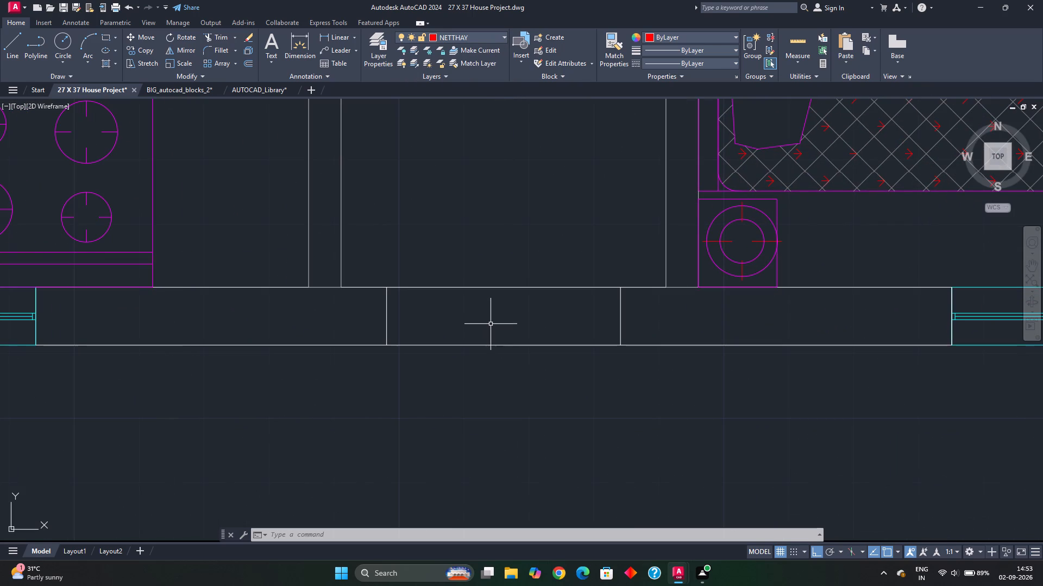
{"action": "key", "text": "space"}
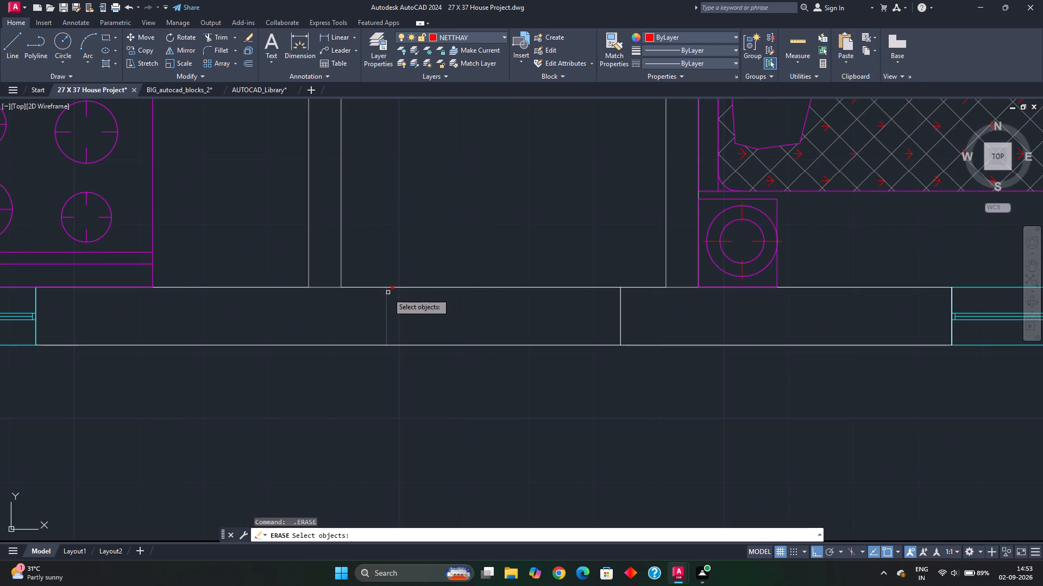
{"action": "key", "text": "Escape"}
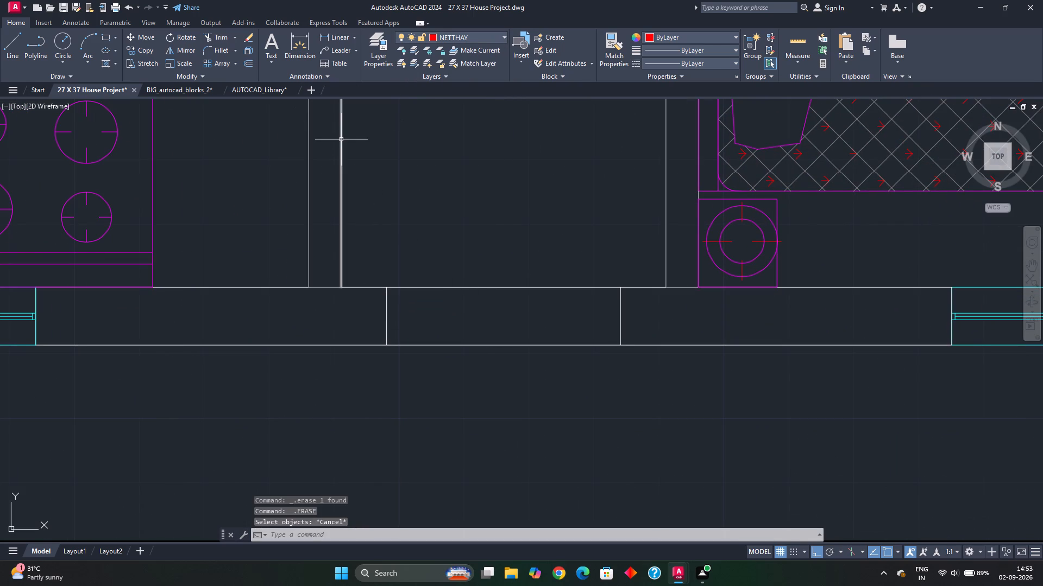
{"action": "key", "text": "l"}
{"action": "key", "text": "Return"}
{"action": "left_click", "coordinate": [389, 285]}
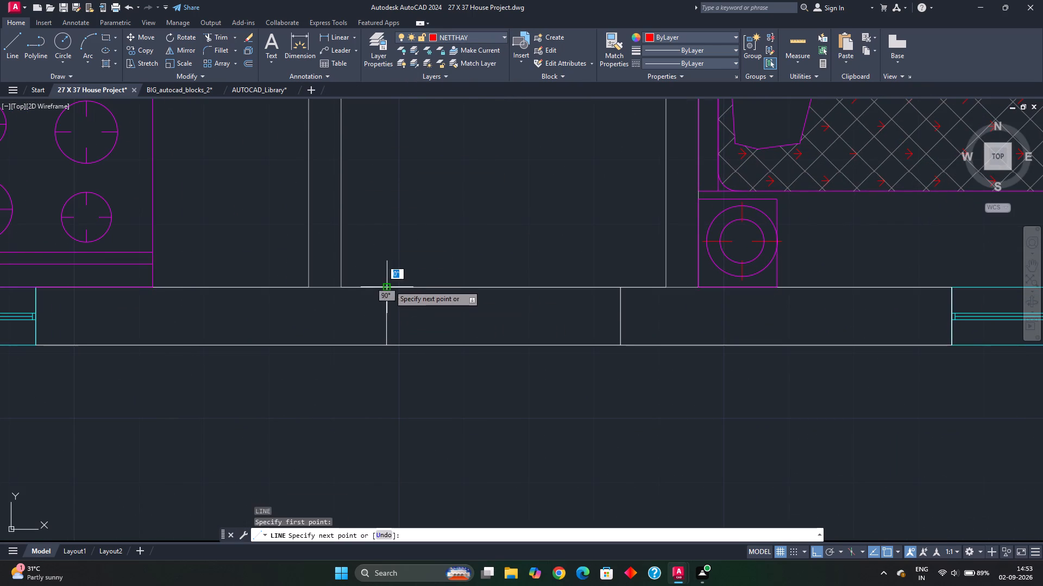
{"action": "left_click", "coordinate": [623, 343]}
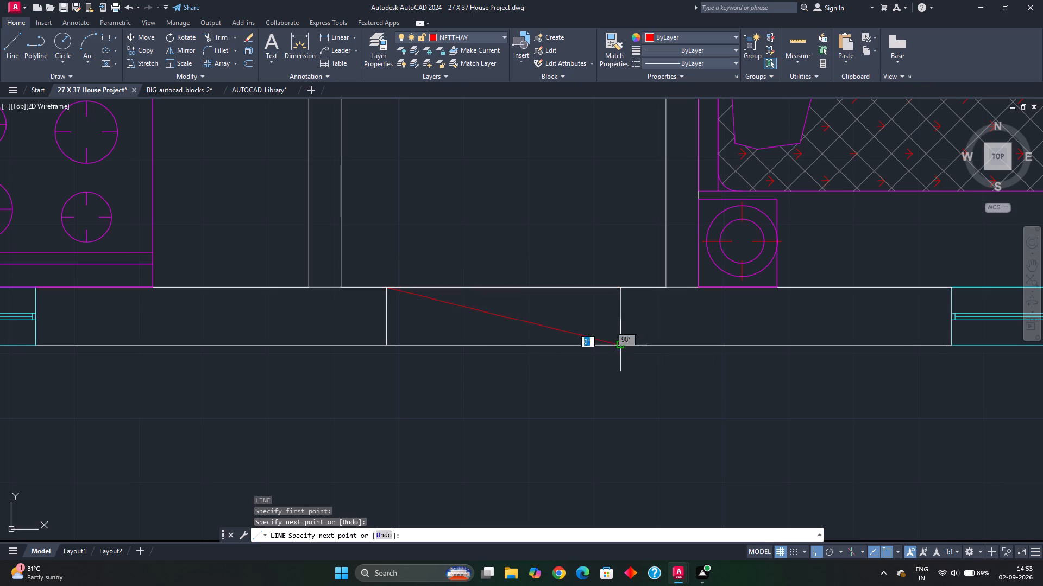
{"action": "left_click", "coordinate": [622, 288]}
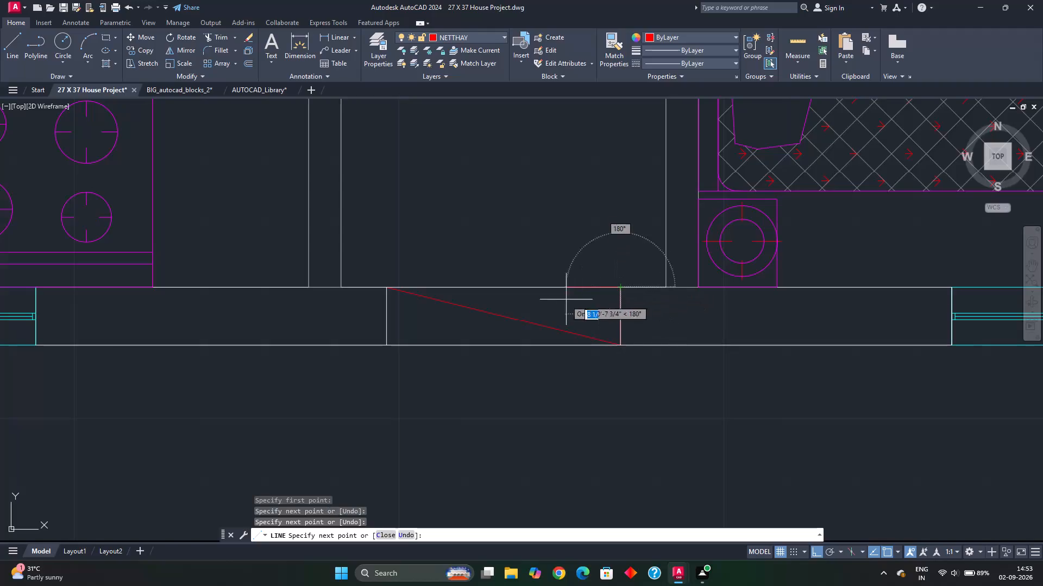
{"action": "left_click", "coordinate": [387, 348]}
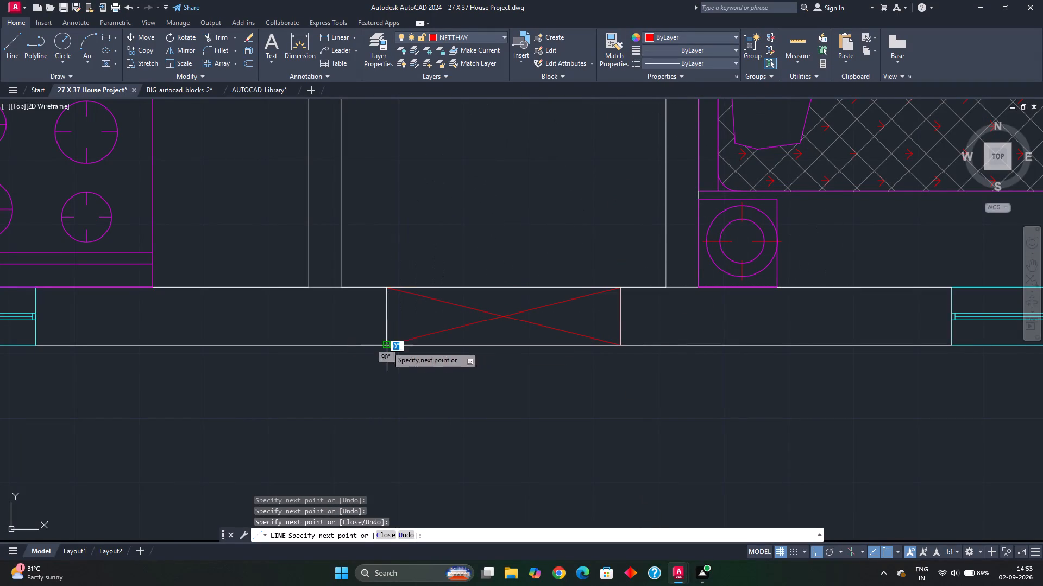
{"action": "left_click", "coordinate": [382, 292]}
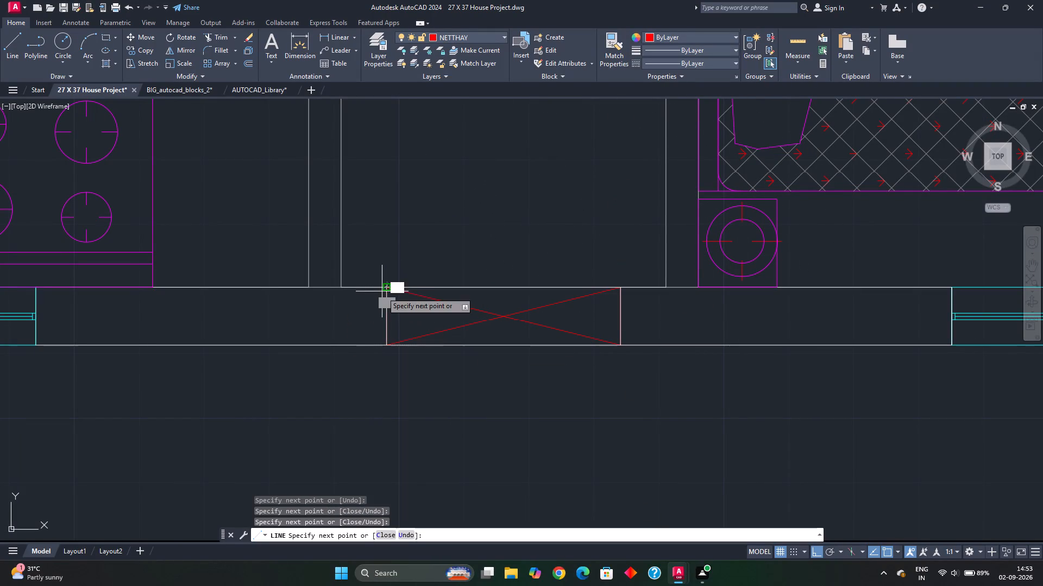
{"action": "key", "text": "Escape"}
{"action": "key", "text": "Escape"}
{"action": "scroll", "coordinate": [492, 346], "scroll_direction": "down", "scroll_amount": 1}
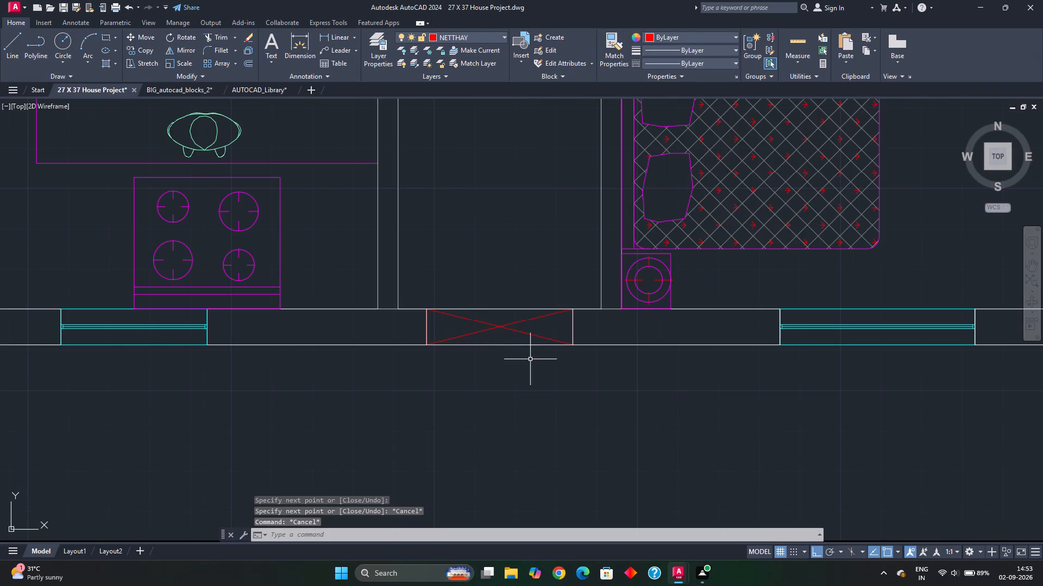
{"action": "key", "text": "Escape"}
{"action": "key", "text": "Escape"}
{"action": "scroll", "coordinate": [480, 335], "scroll_direction": "down", "scroll_amount": 2}
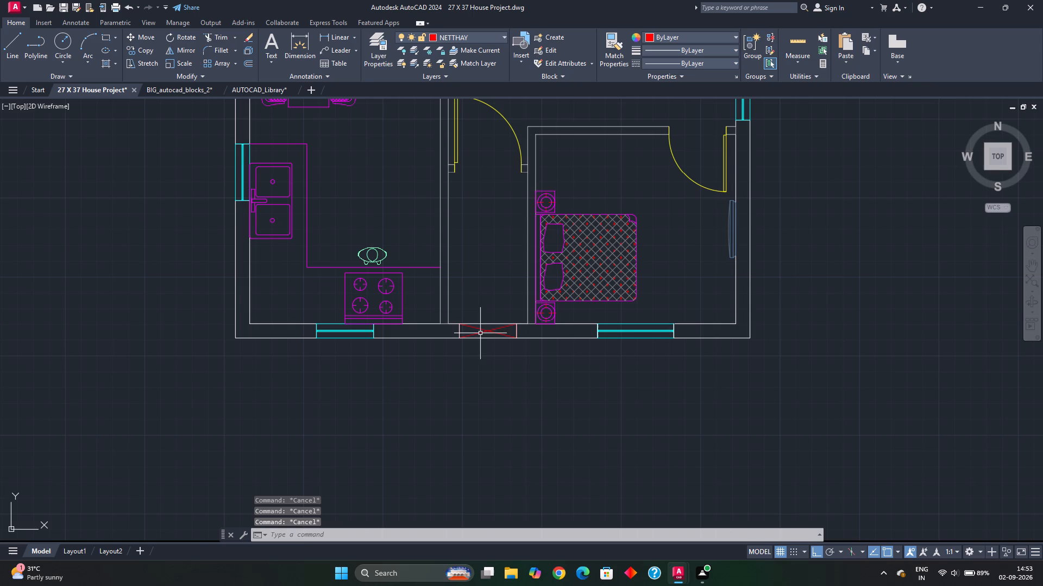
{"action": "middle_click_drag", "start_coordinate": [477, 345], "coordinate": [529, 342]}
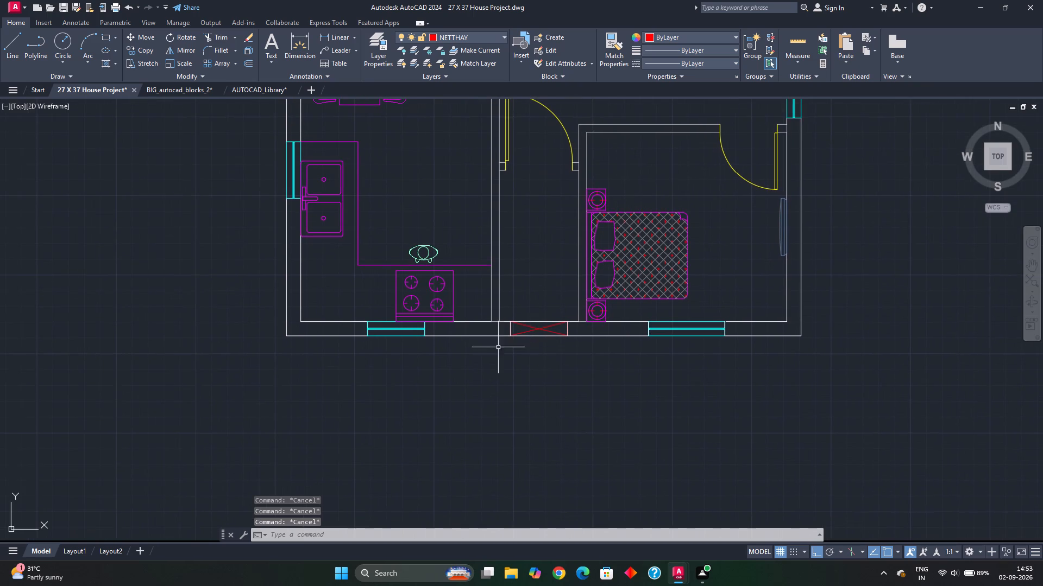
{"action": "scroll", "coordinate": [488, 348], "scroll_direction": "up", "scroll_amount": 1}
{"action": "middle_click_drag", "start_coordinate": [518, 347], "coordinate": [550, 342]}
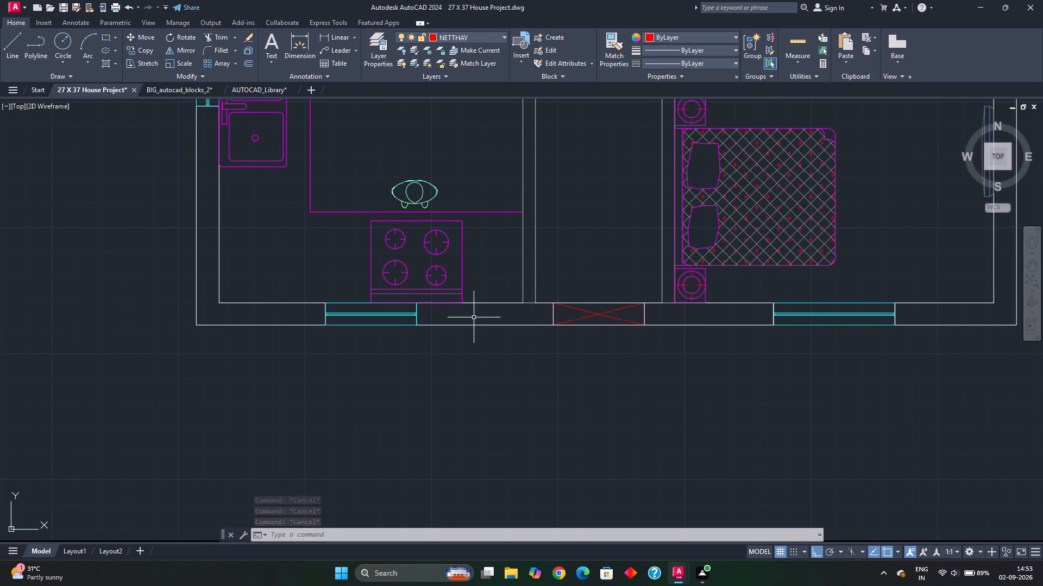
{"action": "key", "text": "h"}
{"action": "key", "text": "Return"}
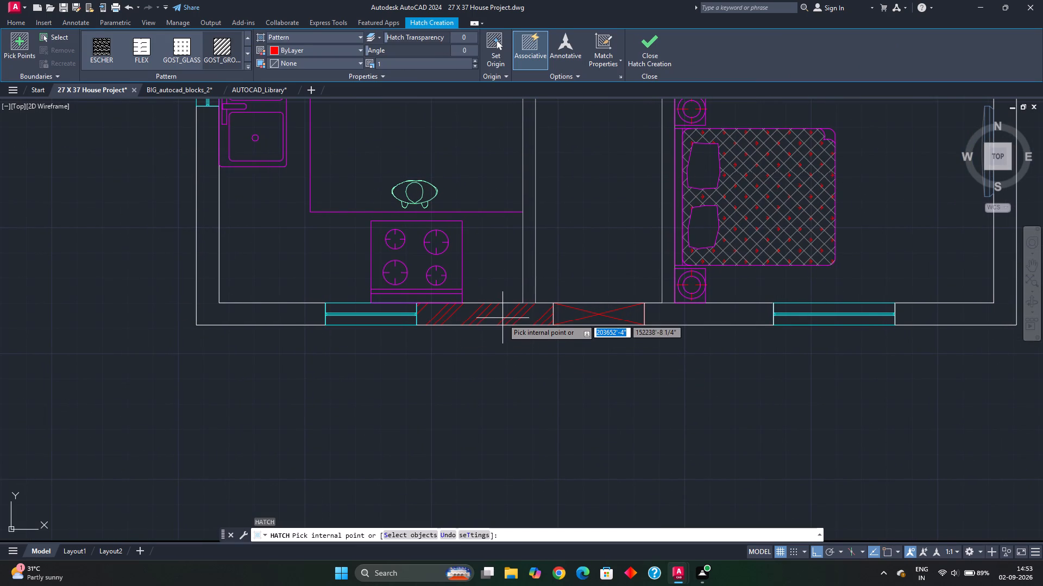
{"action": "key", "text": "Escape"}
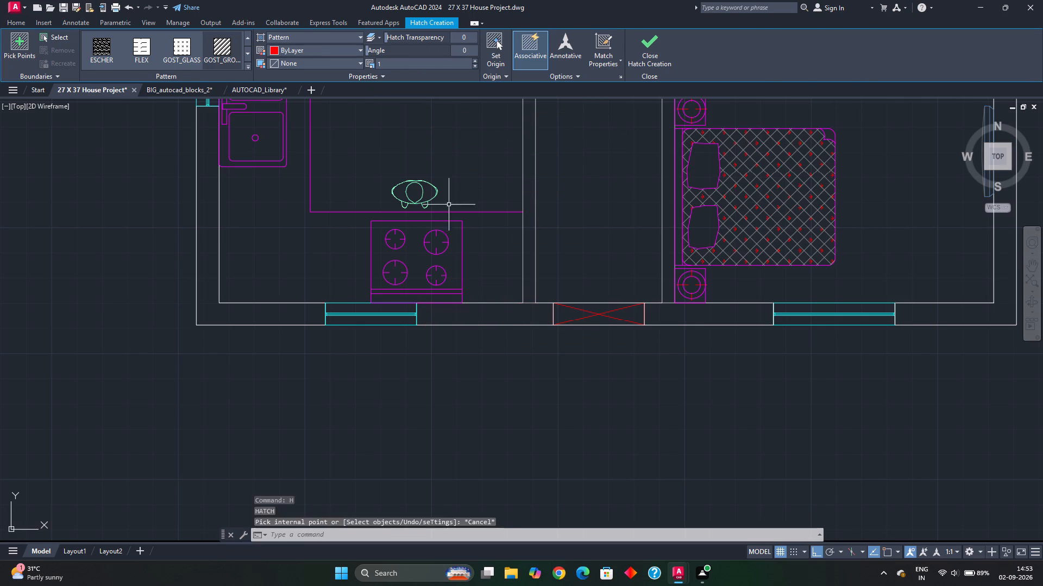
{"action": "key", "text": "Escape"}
On layer A-WALL-EXT, hatch the south wall sections beside the crossed opening and at both south corners with the diagonal line pattern.
{"action": "left_click", "coordinate": [485, 37]}
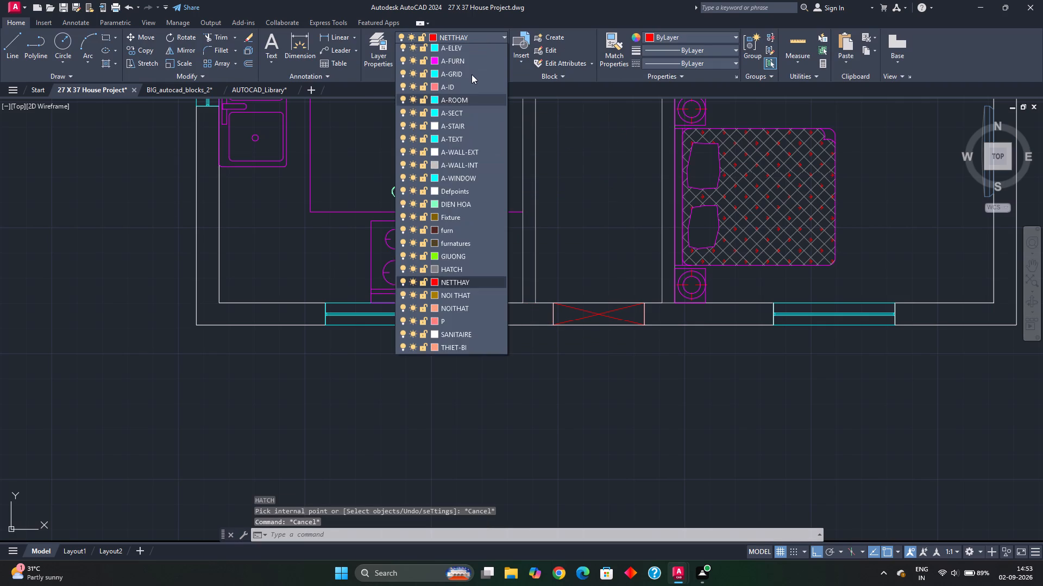
{"action": "left_click", "coordinate": [467, 53]}
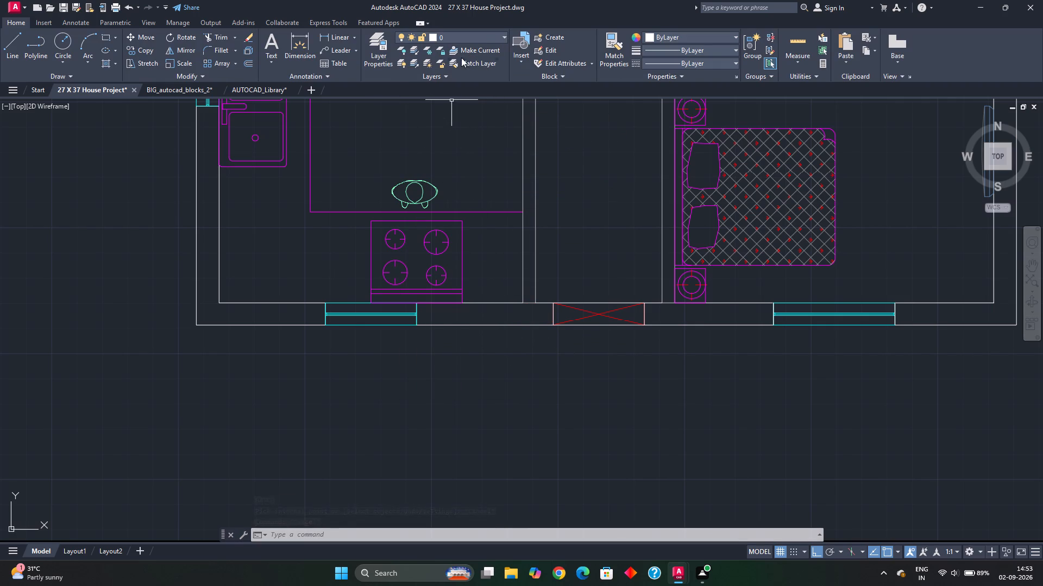
{"action": "left_click", "coordinate": [479, 37]}
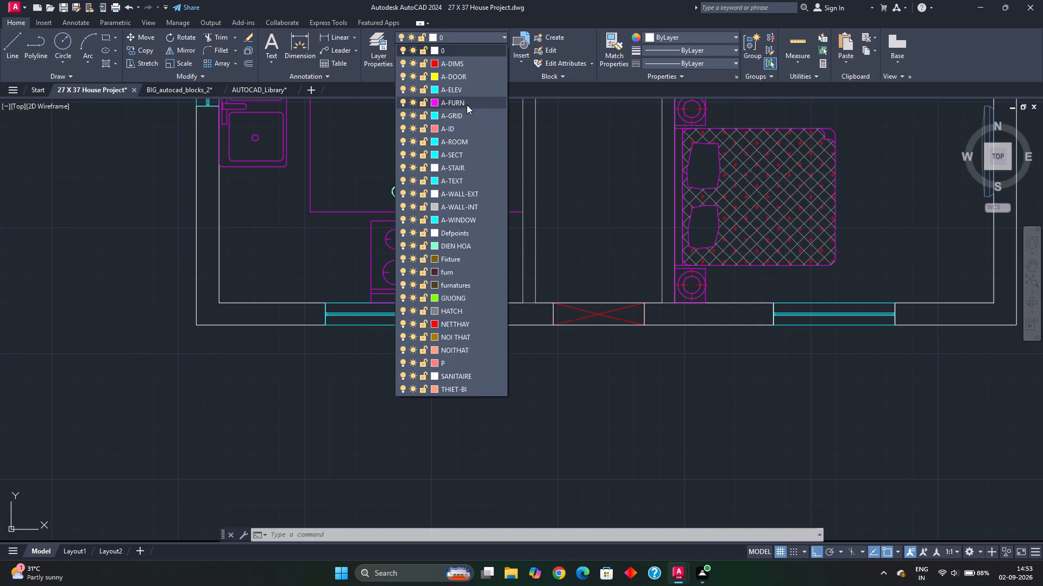
{"action": "left_click", "coordinate": [462, 194]}
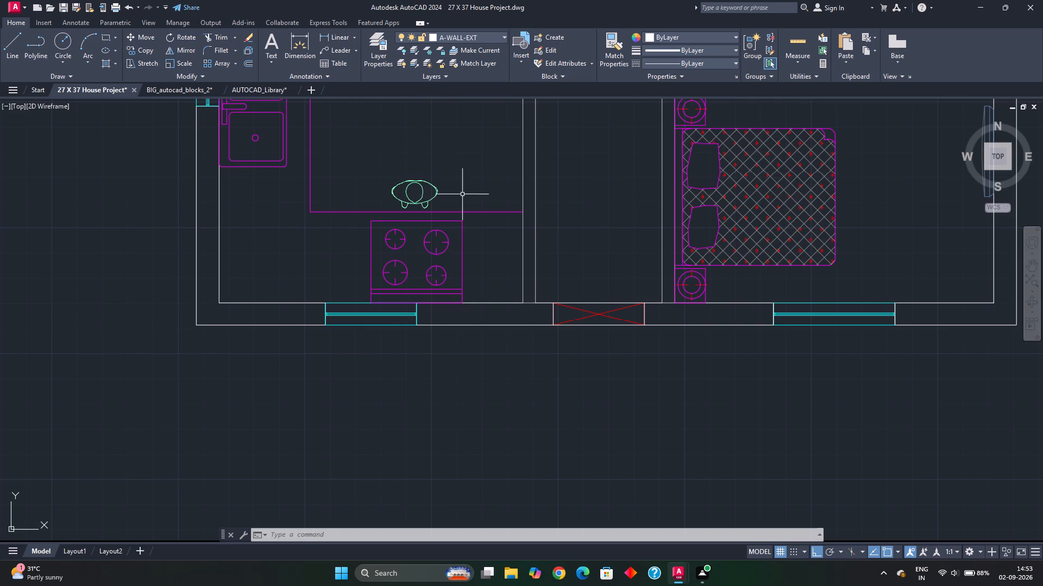
{"action": "type", "text": "h"}
{"action": "key", "text": "space"}
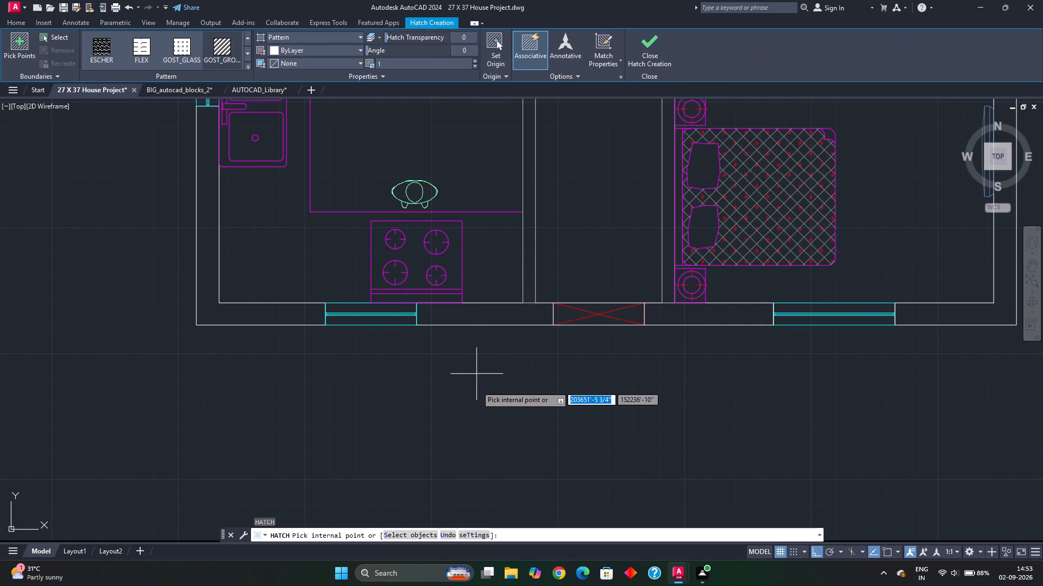
{"action": "left_click", "coordinate": [493, 316]}
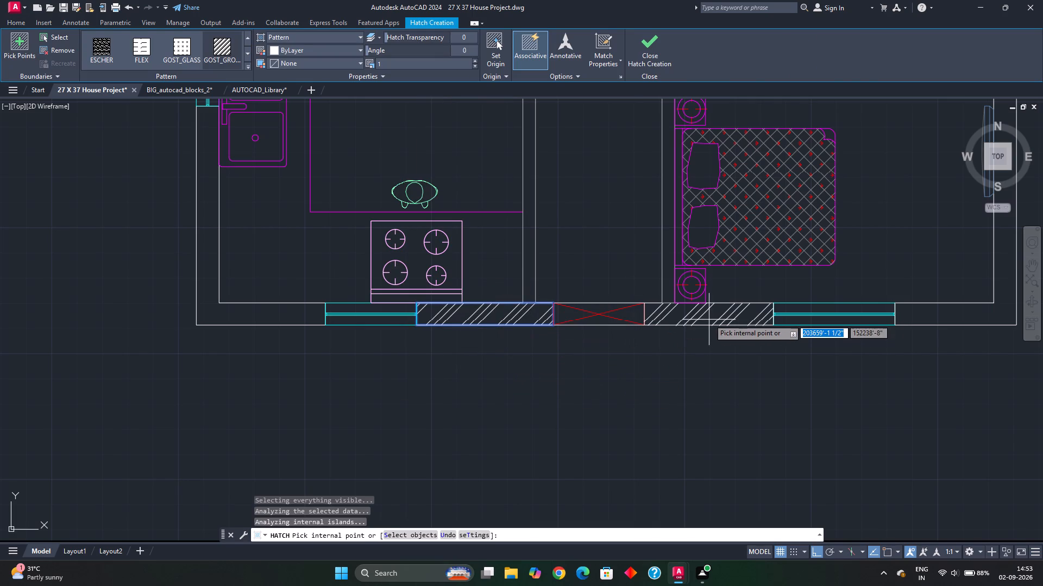
{"action": "left_click", "coordinate": [709, 319]}
{"action": "middle_click_drag", "start_coordinate": [719, 393], "coordinate": [603, 380]}
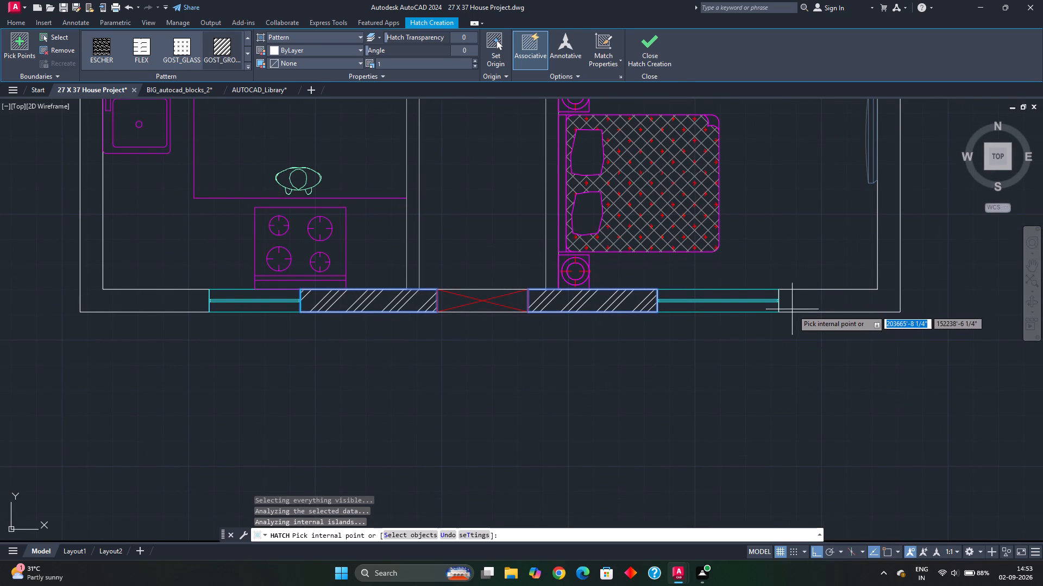
{"action": "left_click", "coordinate": [802, 306]}
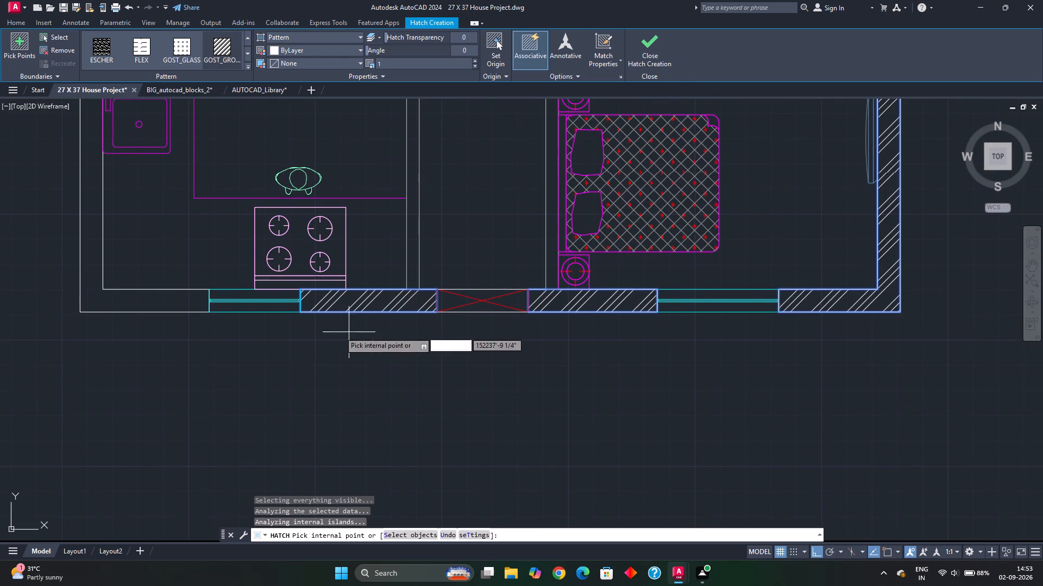
{"action": "left_click", "coordinate": [173, 297]}
Extend the hatch to the west wall, both north corner sections and the east wall between the windows, completing the exterior walls.
{"action": "scroll", "coordinate": [181, 289], "scroll_direction": "down", "scroll_amount": 1}
{"action": "middle_click_drag", "start_coordinate": [202, 254], "coordinate": [303, 417]}
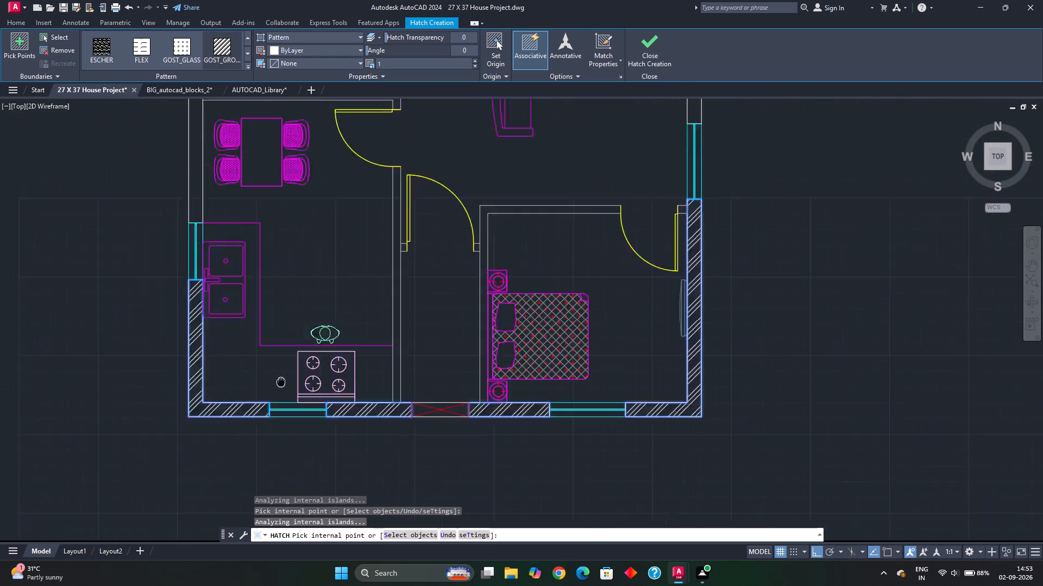
{"action": "middle_click_drag", "start_coordinate": [303, 417], "coordinate": [322, 447]}
{"action": "left_click", "coordinate": [244, 273]}
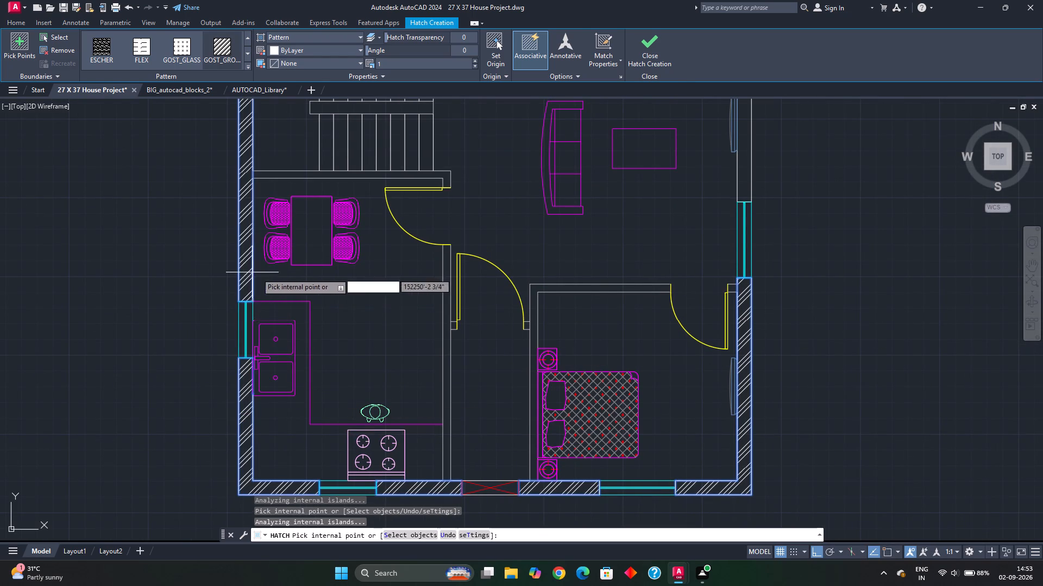
{"action": "middle_click_drag", "start_coordinate": [315, 289], "coordinate": [349, 507]}
{"action": "middle_click_drag", "start_coordinate": [294, 268], "coordinate": [307, 453]}
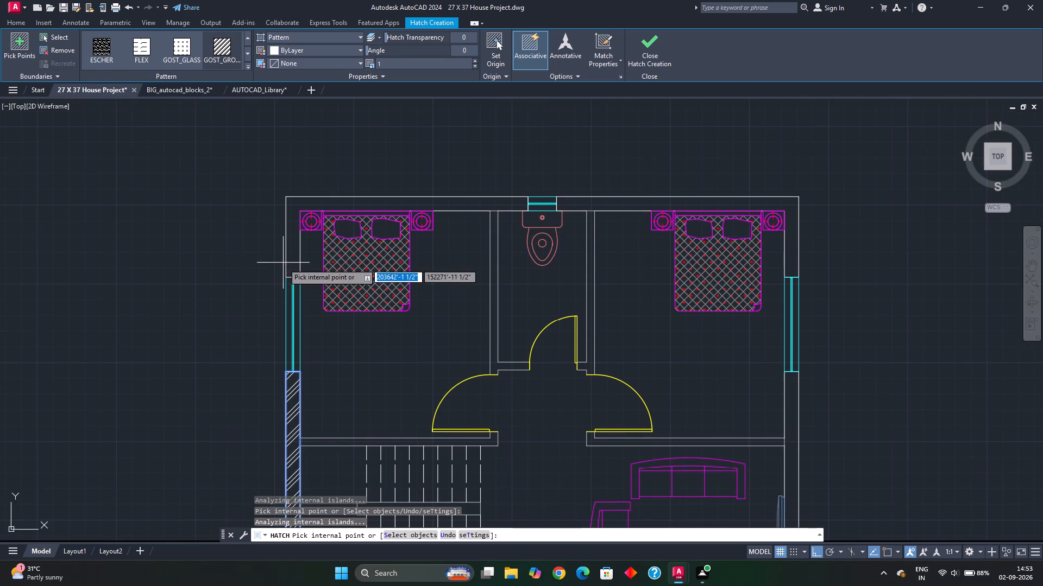
{"action": "left_click", "coordinate": [294, 254]}
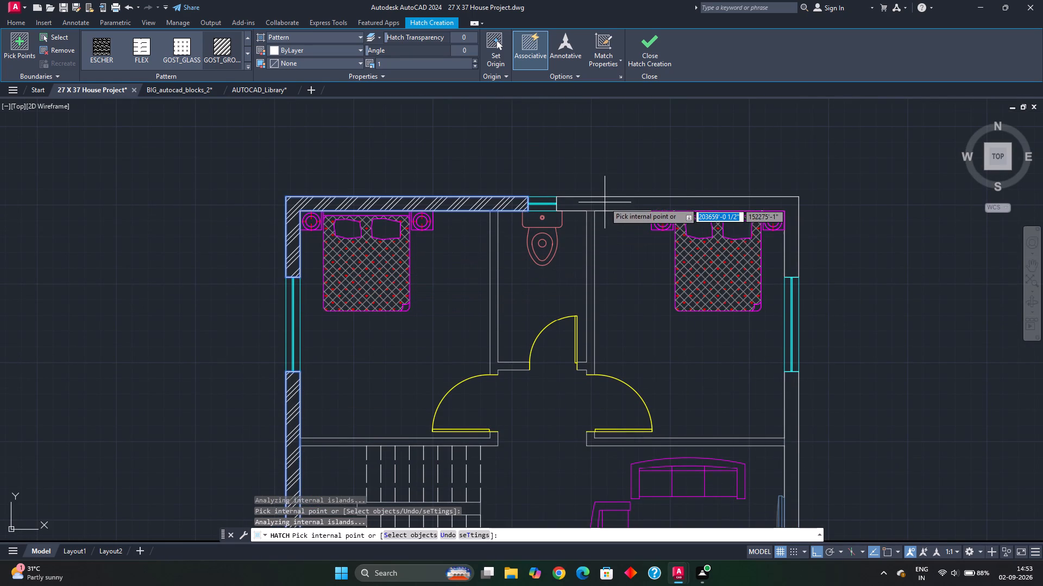
{"action": "left_click", "coordinate": [605, 202]}
{"action": "middle_click_drag", "start_coordinate": [673, 384], "coordinate": [588, 210]}
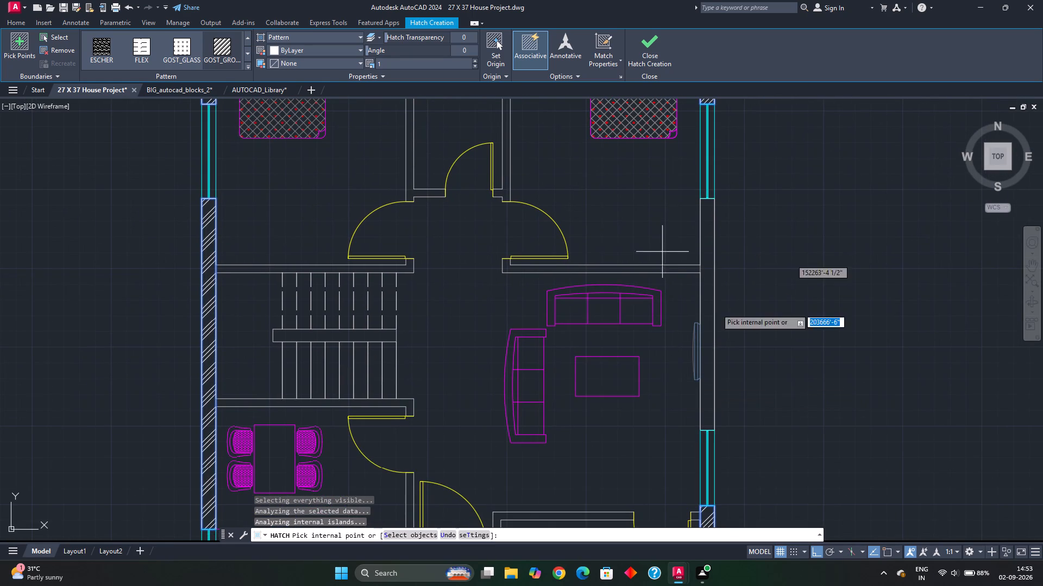
{"action": "left_click", "coordinate": [709, 305]}
{"action": "key", "text": "Escape"}
{"action": "scroll", "coordinate": [745, 368], "scroll_direction": "down", "scroll_amount": 2}
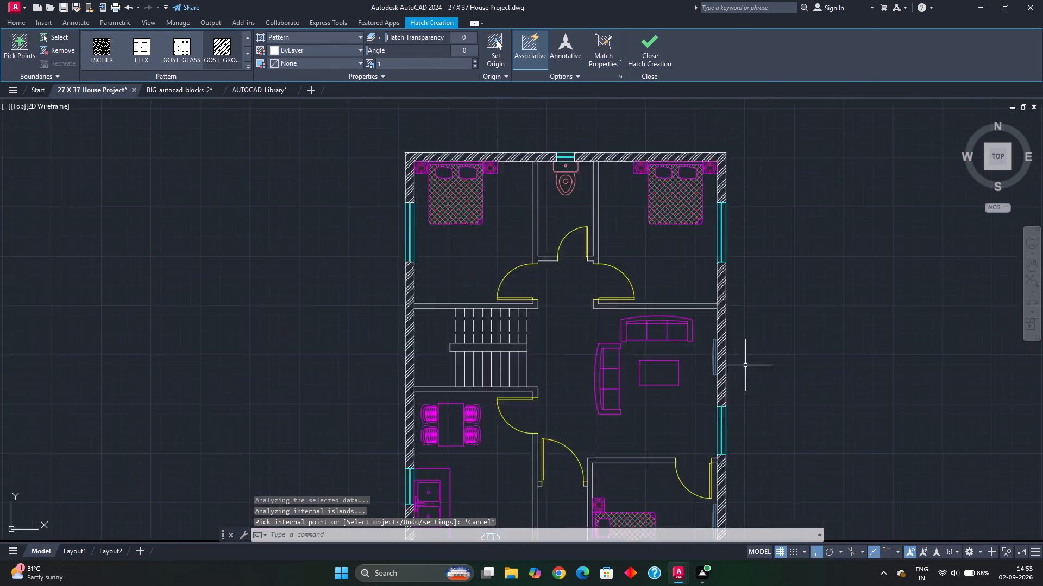
{"action": "middle_click_drag", "start_coordinate": [752, 409], "coordinate": [750, 374]}
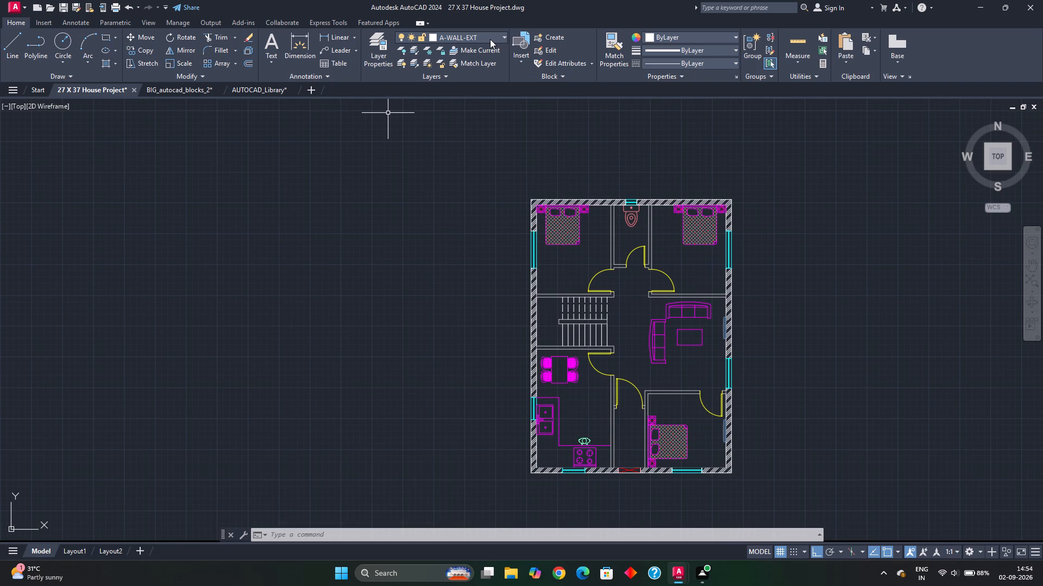
{"action": "key", "text": "Escape"}
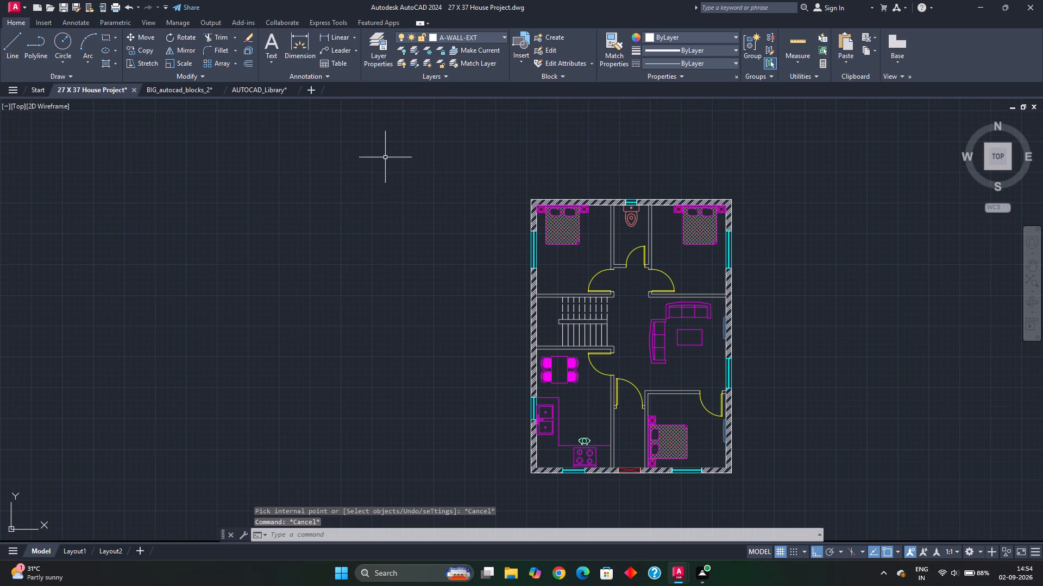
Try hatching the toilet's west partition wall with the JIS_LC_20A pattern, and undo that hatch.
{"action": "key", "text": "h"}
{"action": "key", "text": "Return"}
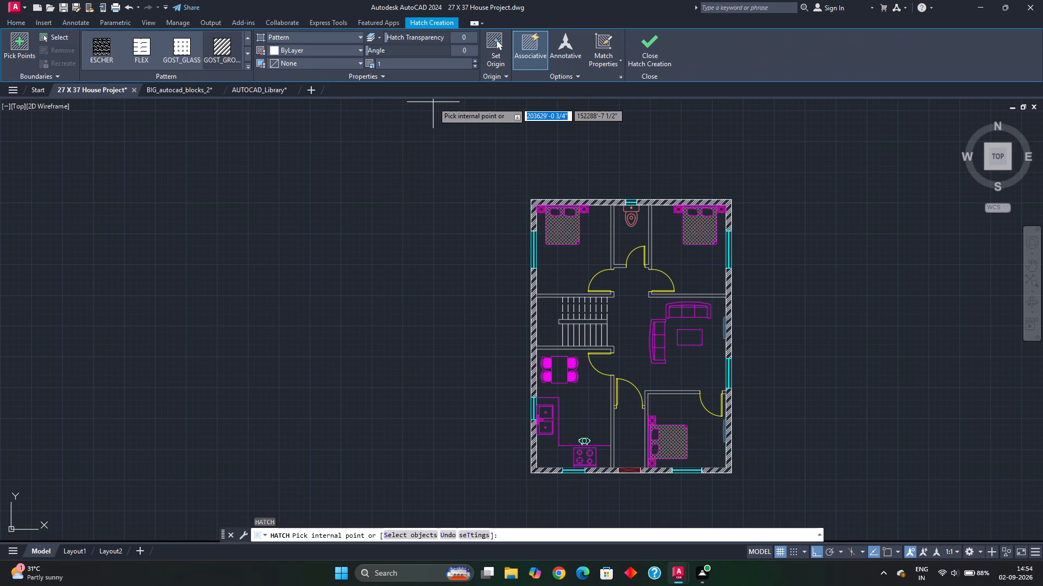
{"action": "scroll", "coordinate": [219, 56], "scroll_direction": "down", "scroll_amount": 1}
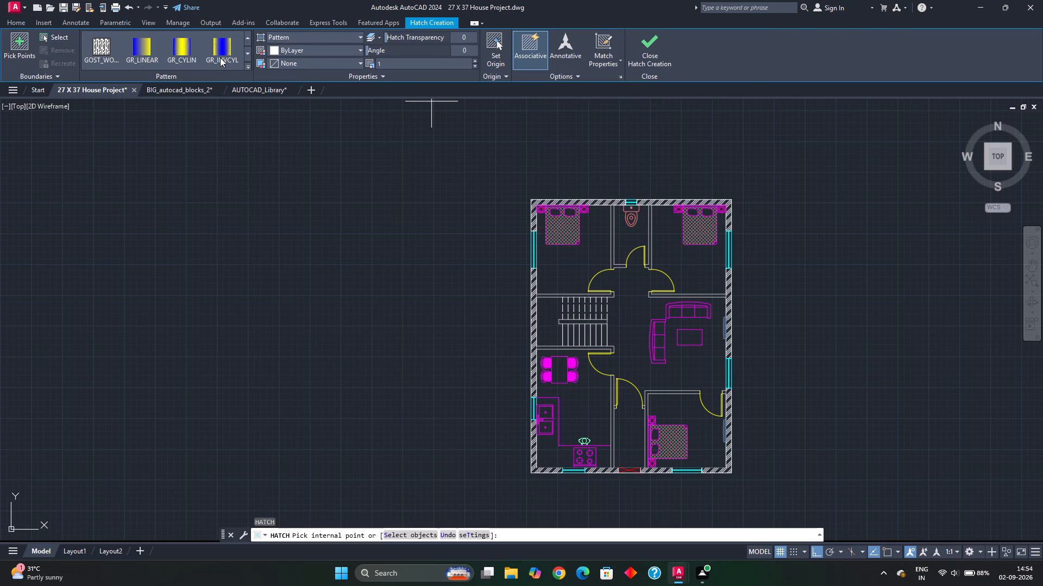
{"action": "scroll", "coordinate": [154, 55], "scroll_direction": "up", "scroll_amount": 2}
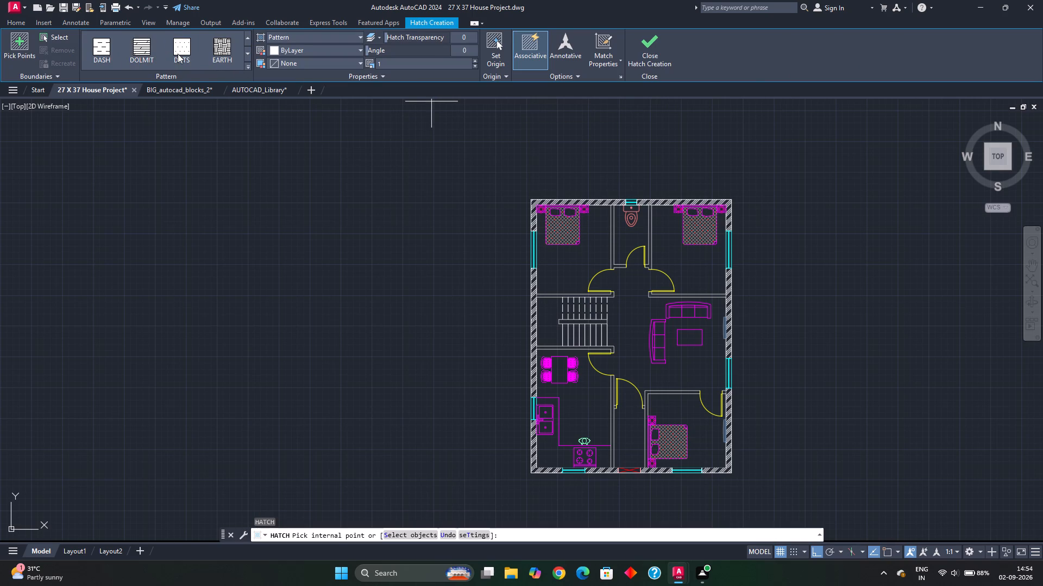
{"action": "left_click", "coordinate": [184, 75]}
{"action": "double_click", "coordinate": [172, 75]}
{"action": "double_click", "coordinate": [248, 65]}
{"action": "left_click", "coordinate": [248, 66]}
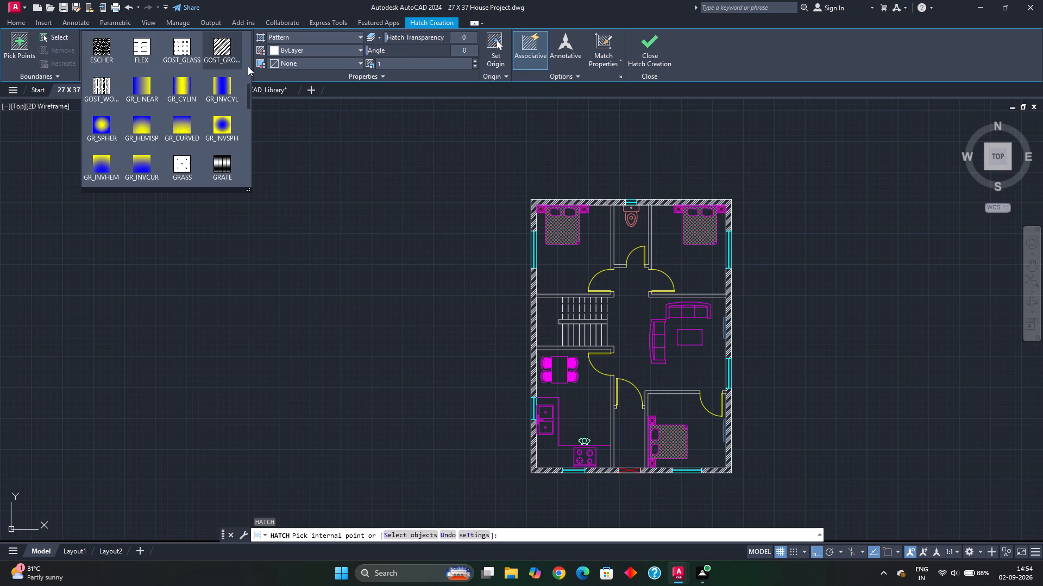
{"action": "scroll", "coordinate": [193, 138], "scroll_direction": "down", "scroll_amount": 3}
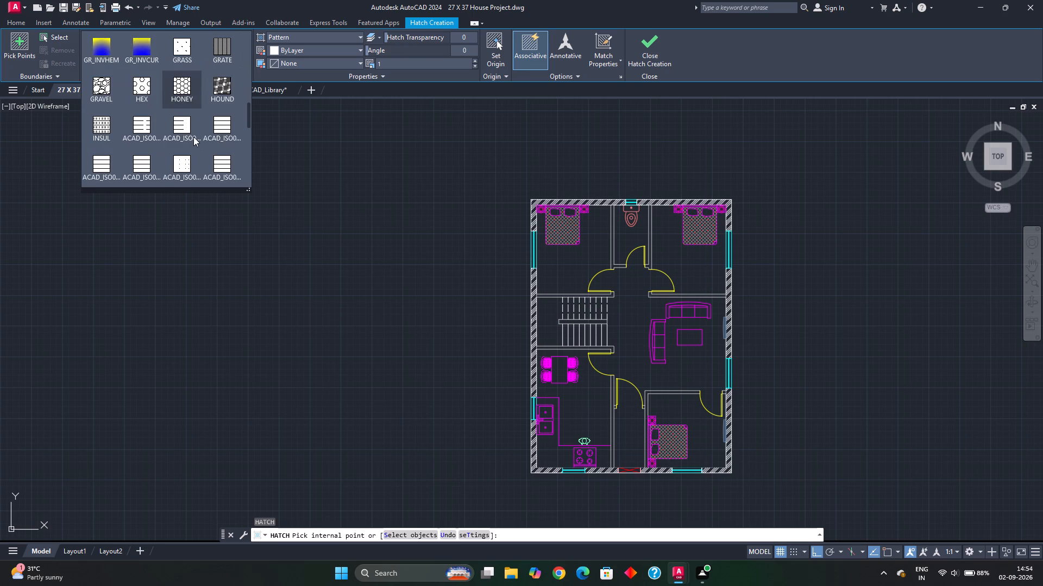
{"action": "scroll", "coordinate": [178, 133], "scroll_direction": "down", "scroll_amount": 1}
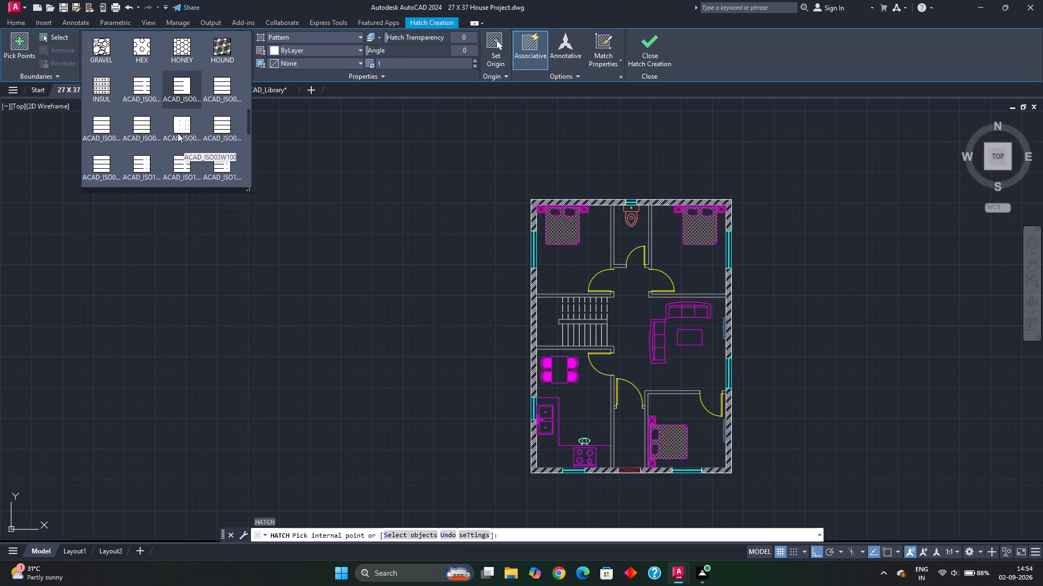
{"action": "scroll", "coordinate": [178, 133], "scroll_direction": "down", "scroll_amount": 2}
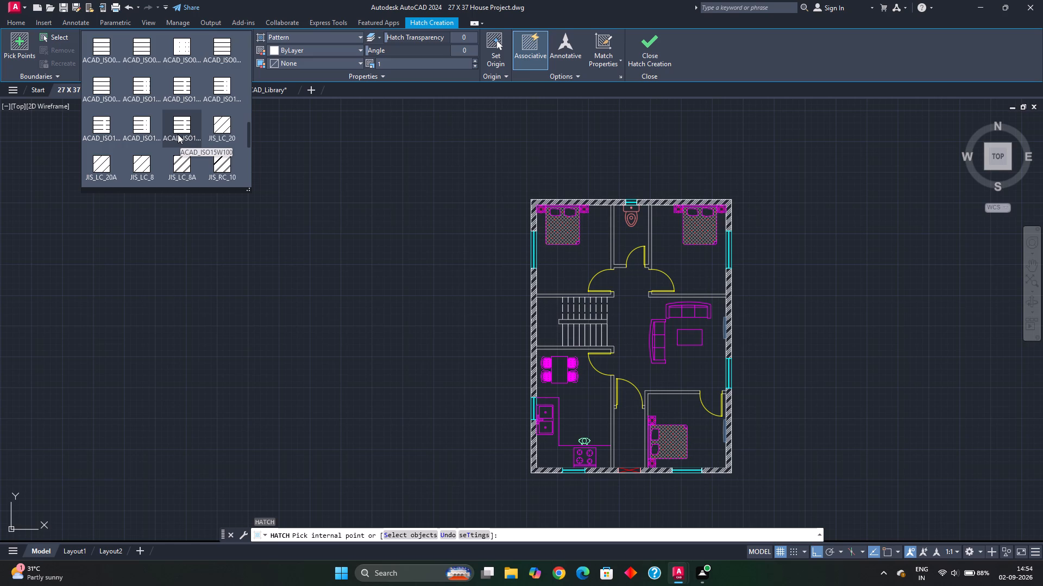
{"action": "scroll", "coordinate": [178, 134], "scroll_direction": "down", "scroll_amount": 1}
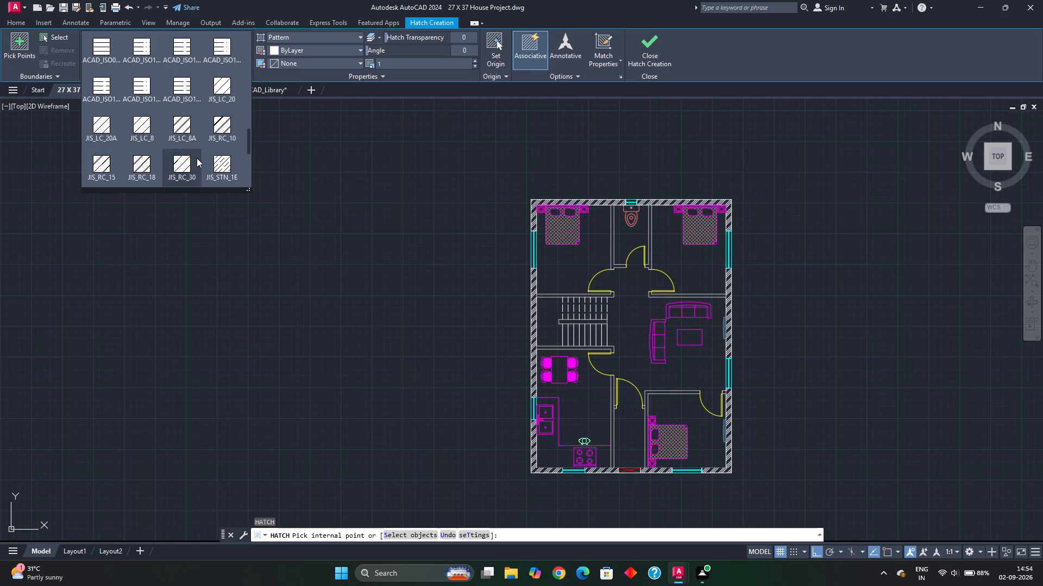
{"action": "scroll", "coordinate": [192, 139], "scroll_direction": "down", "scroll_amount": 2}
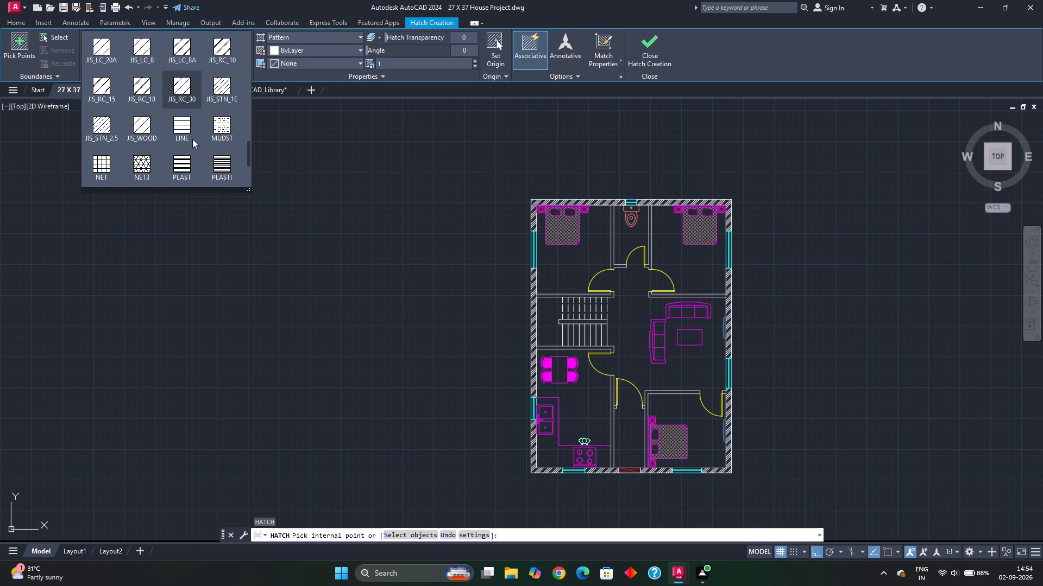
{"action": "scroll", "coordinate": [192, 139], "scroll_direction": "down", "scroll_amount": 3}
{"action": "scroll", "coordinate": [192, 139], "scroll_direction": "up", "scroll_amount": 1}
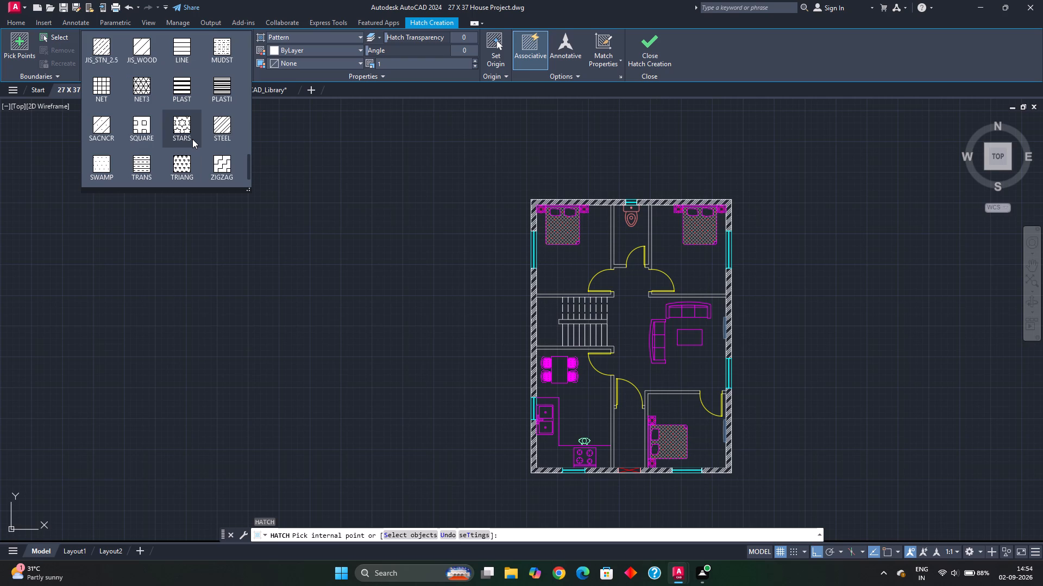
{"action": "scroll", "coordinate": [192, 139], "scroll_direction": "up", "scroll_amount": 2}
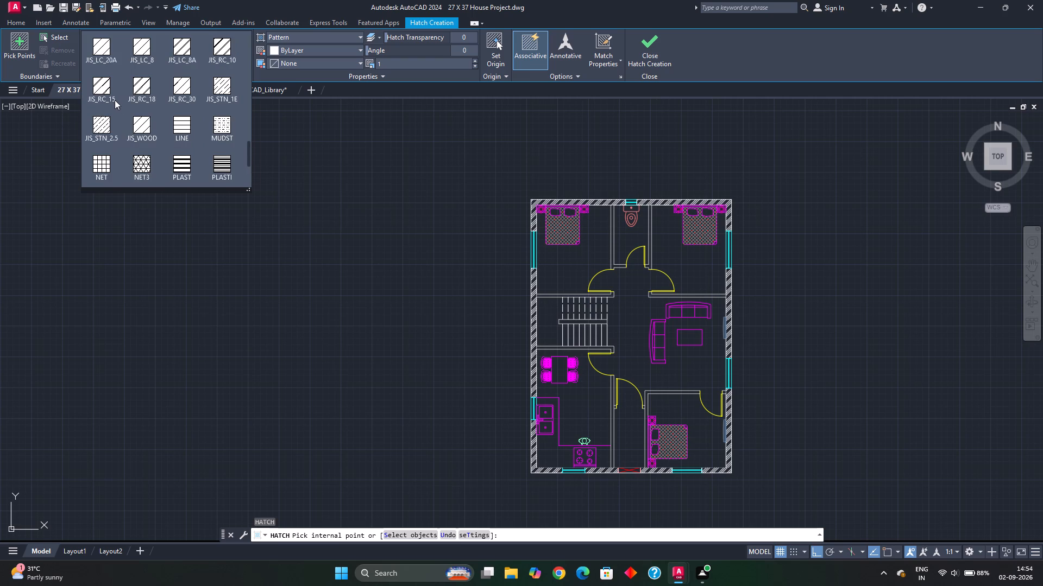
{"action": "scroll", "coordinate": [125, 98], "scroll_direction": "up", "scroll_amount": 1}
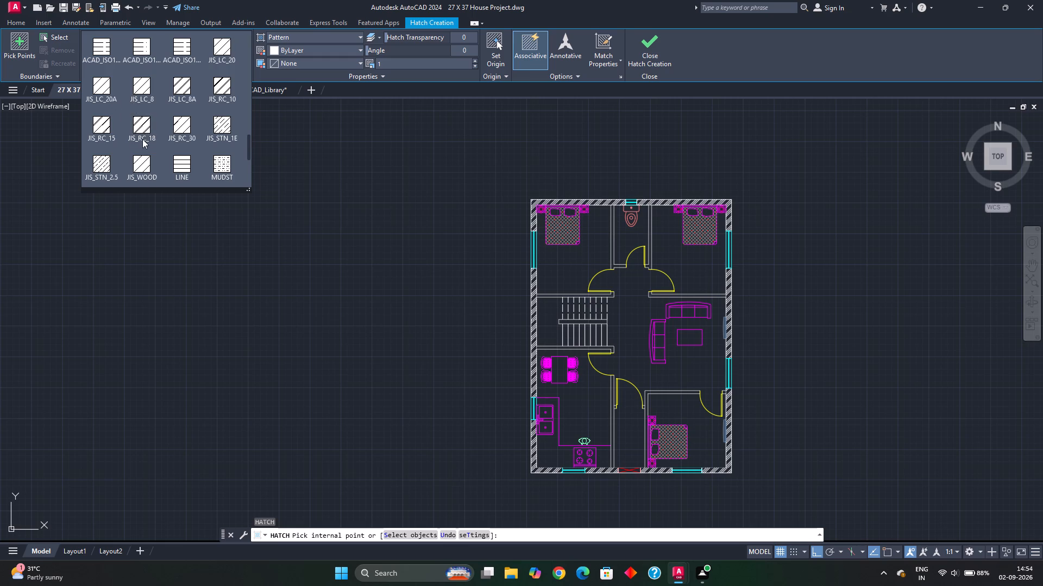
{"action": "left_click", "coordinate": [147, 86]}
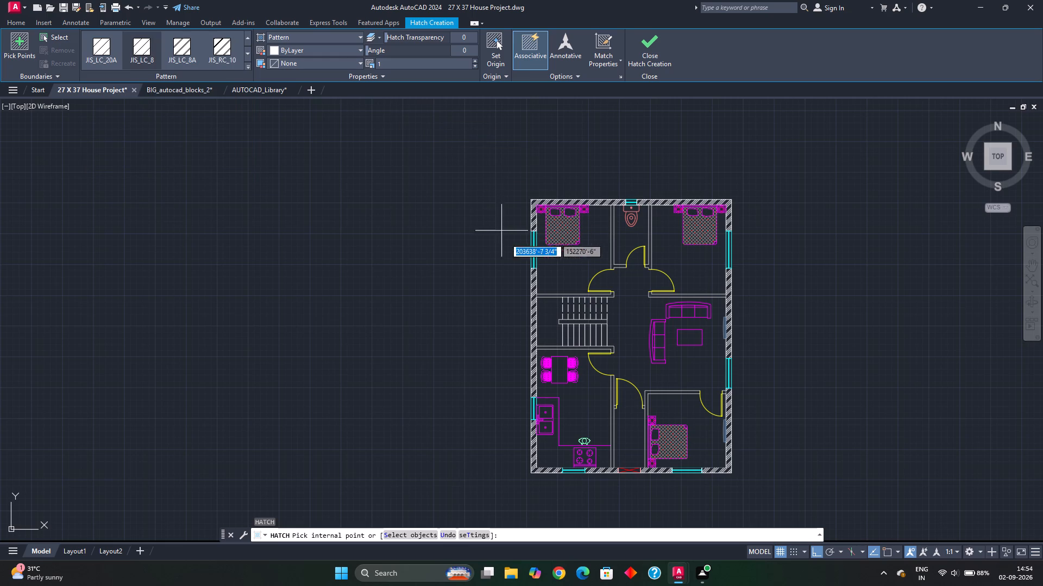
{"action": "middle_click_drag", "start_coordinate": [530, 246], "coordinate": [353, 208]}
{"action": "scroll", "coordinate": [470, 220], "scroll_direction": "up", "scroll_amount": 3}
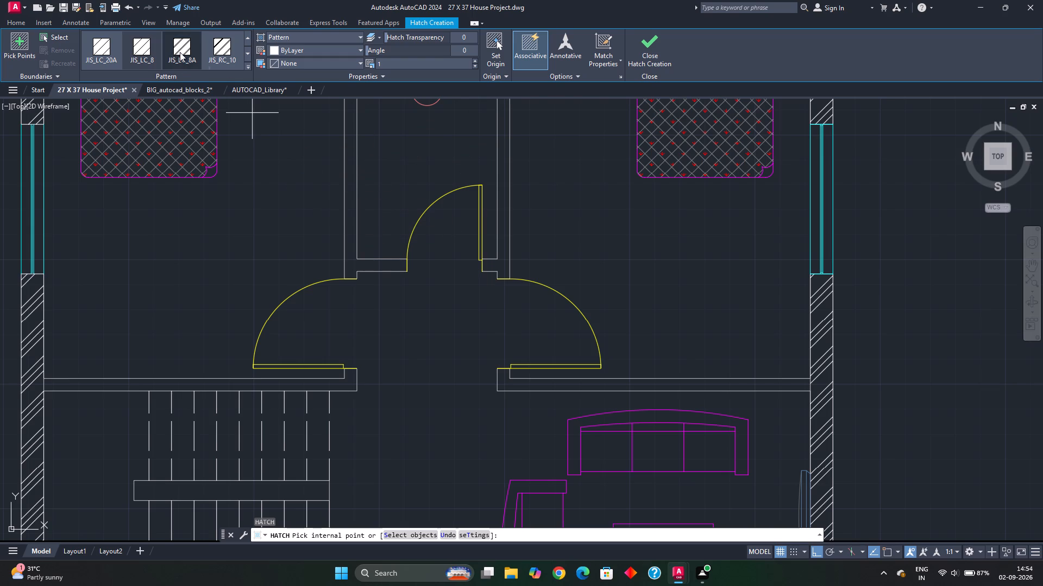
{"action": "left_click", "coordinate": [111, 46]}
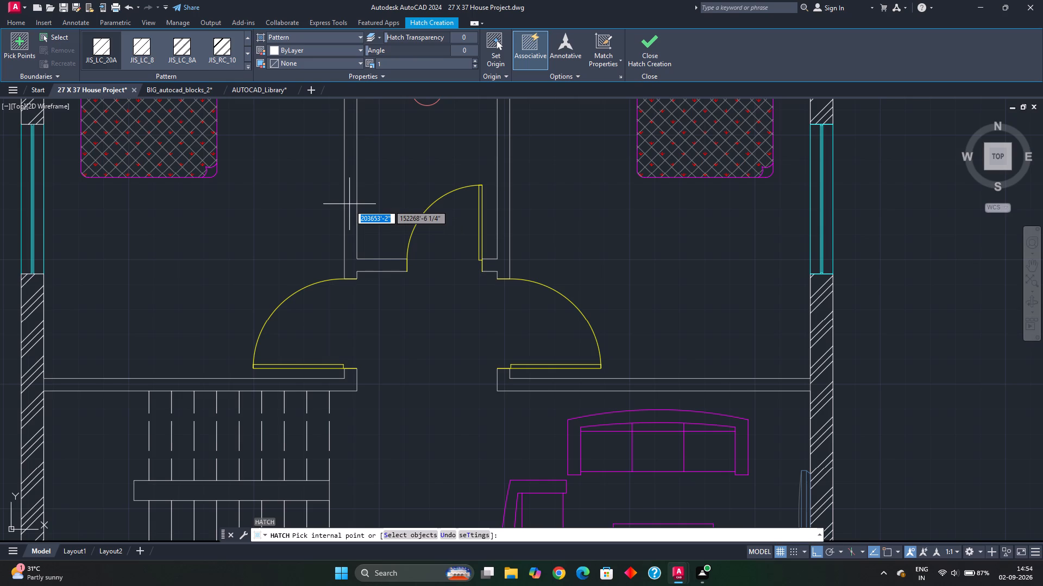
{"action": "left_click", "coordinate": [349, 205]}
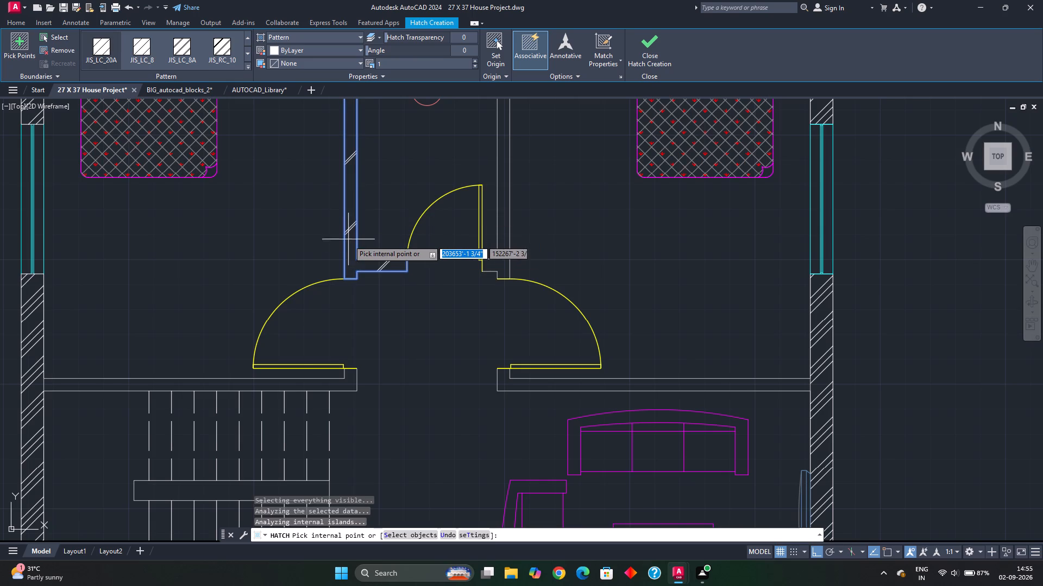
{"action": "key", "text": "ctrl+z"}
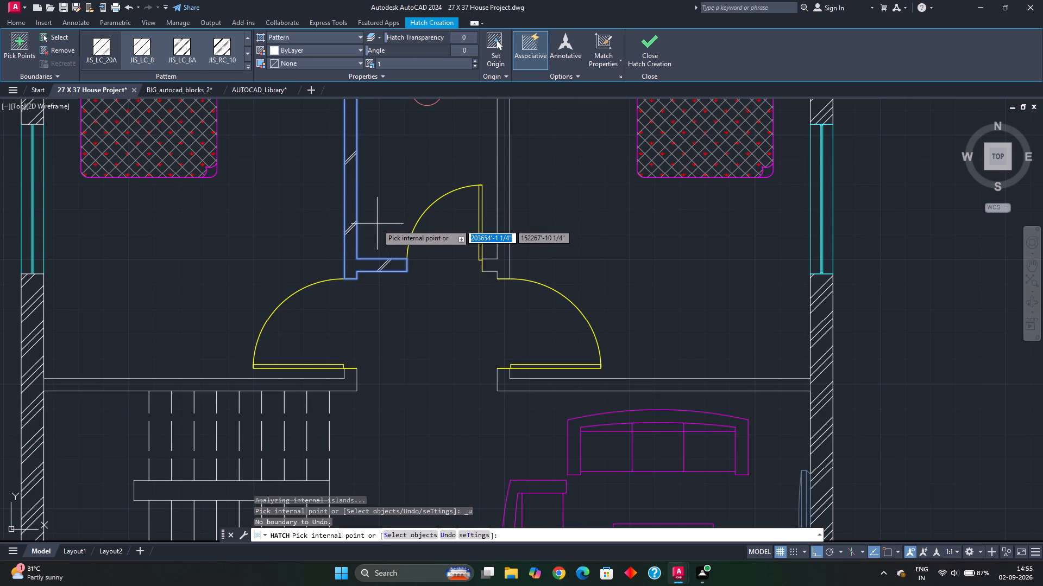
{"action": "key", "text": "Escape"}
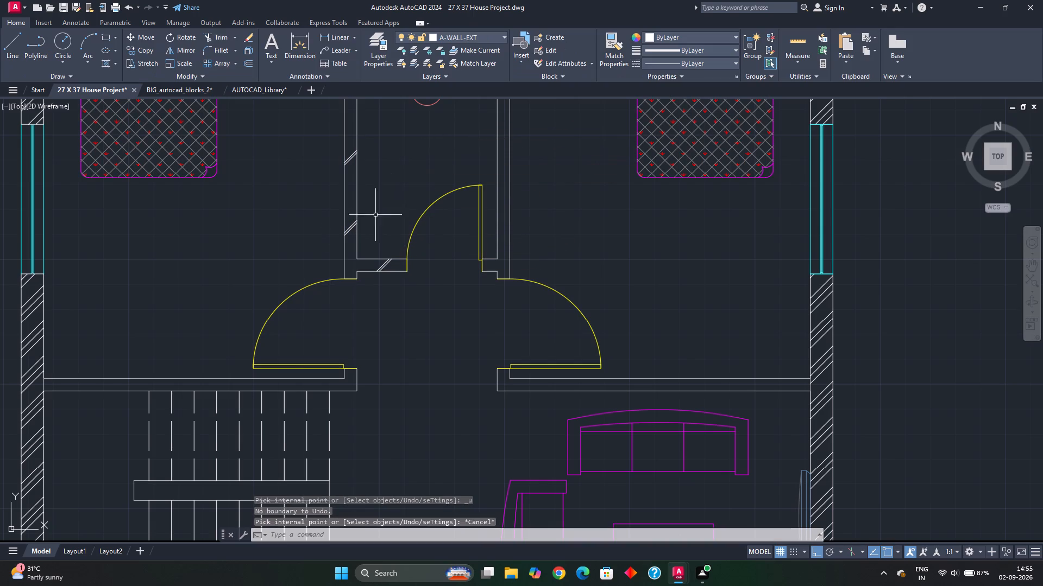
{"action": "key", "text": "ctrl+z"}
Hatch the interior walls on the west and east sides of the toilet, including their door returns, with the JIS_STN_1E pattern.
{"action": "middle_click_drag", "start_coordinate": [632, 262], "coordinate": [525, 260]}
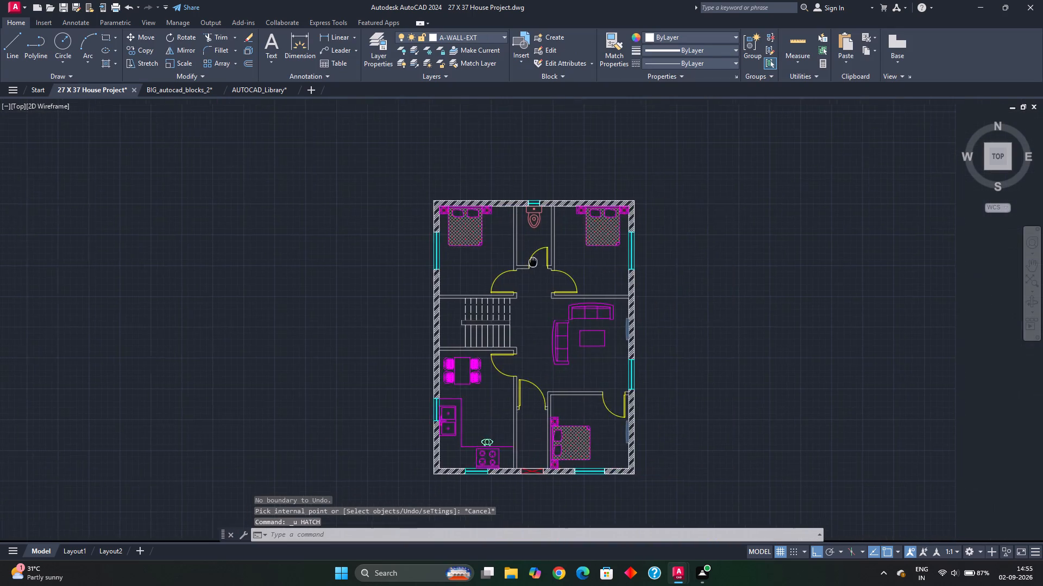
{"action": "scroll", "coordinate": [504, 252], "scroll_direction": "up", "scroll_amount": 2}
{"action": "key", "text": "h"}
{"action": "key", "text": "Return"}
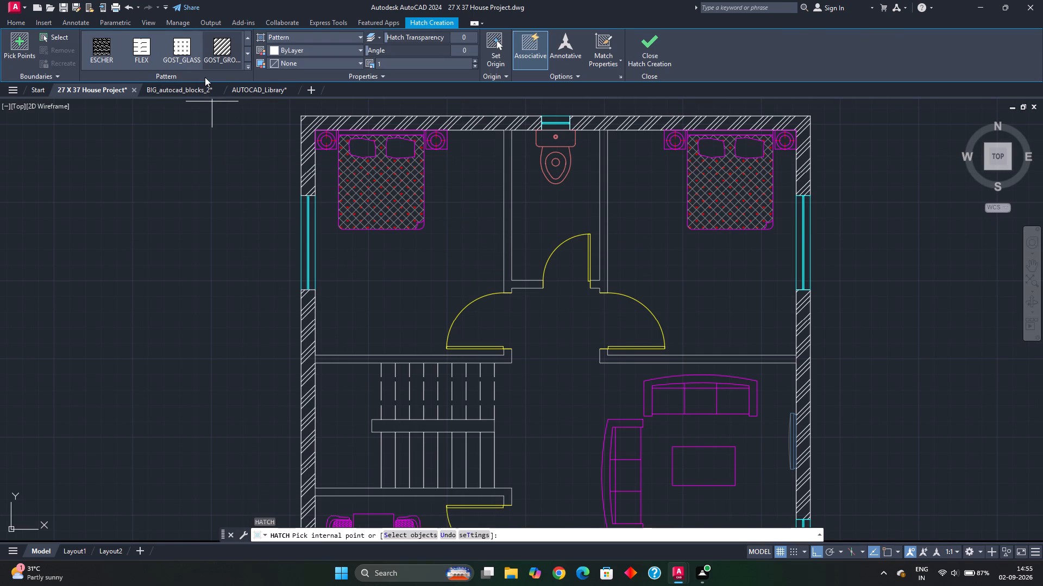
{"action": "left_click", "coordinate": [205, 77]}
{"action": "left_click", "coordinate": [250, 67]}
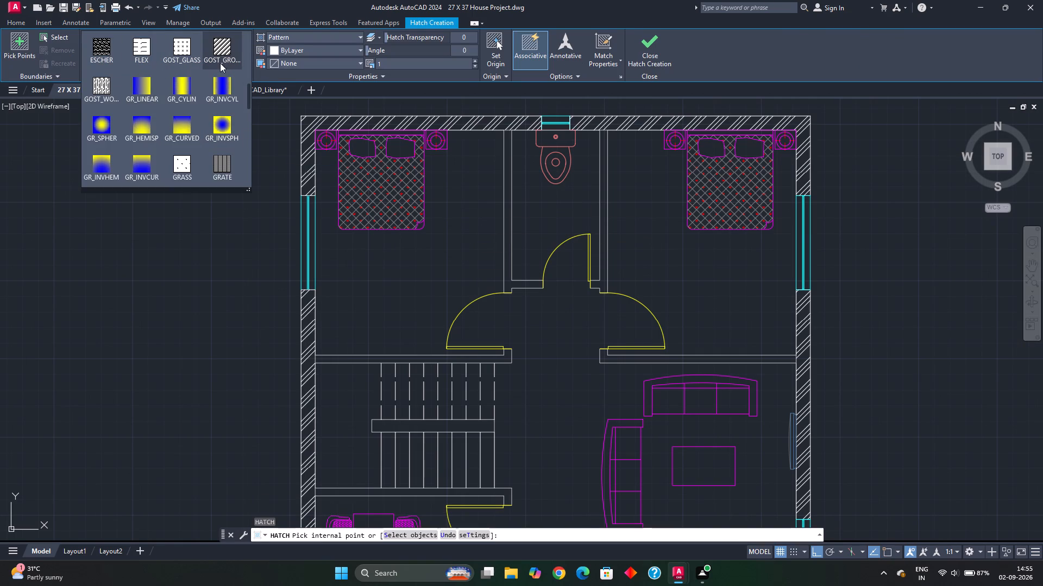
{"action": "scroll", "coordinate": [139, 113], "scroll_direction": "down", "scroll_amount": 1}
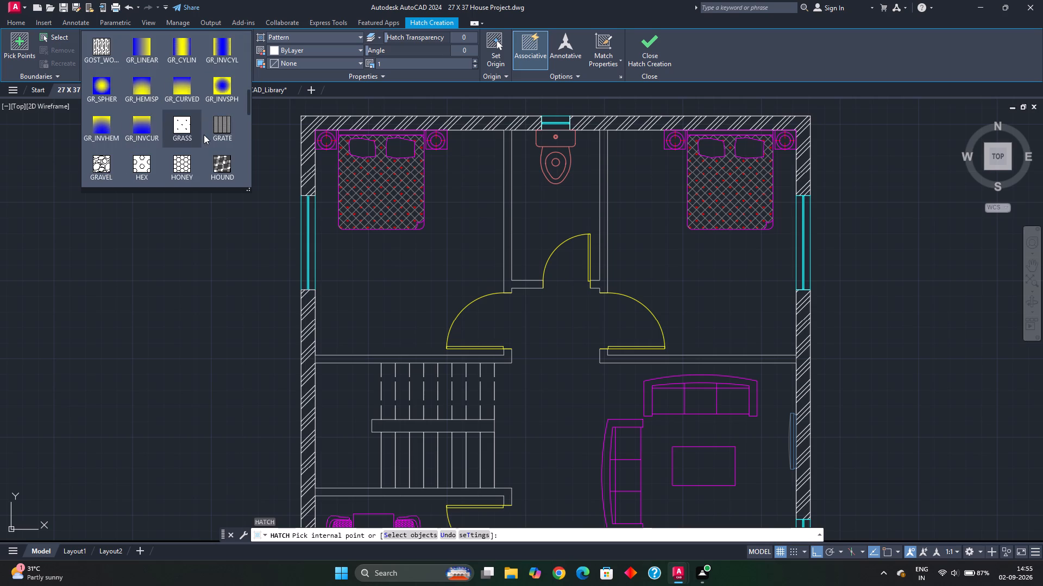
{"action": "scroll", "coordinate": [204, 136], "scroll_direction": "down", "scroll_amount": 2}
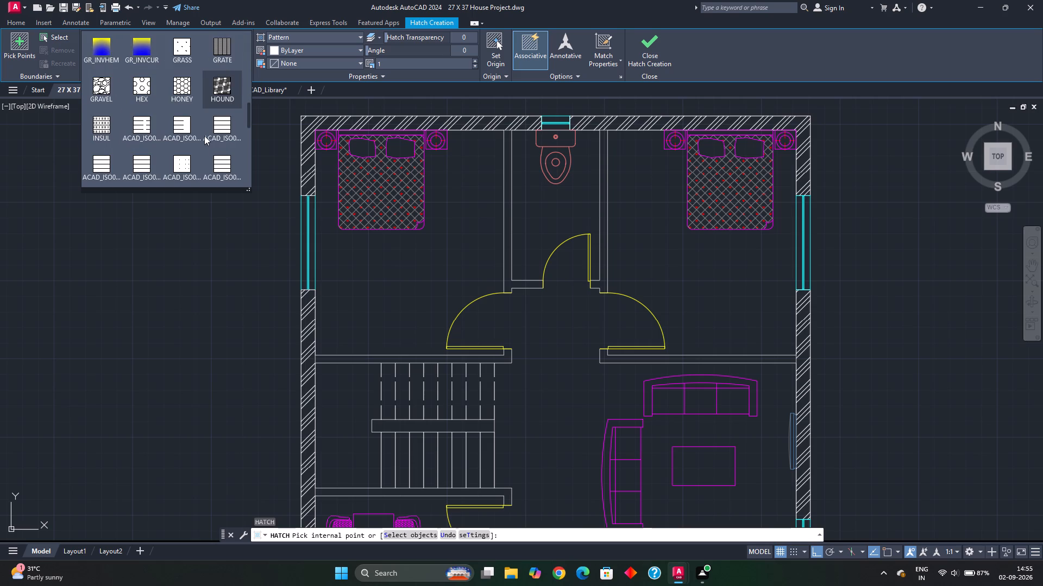
{"action": "scroll", "coordinate": [166, 147], "scroll_direction": "down", "scroll_amount": 1}
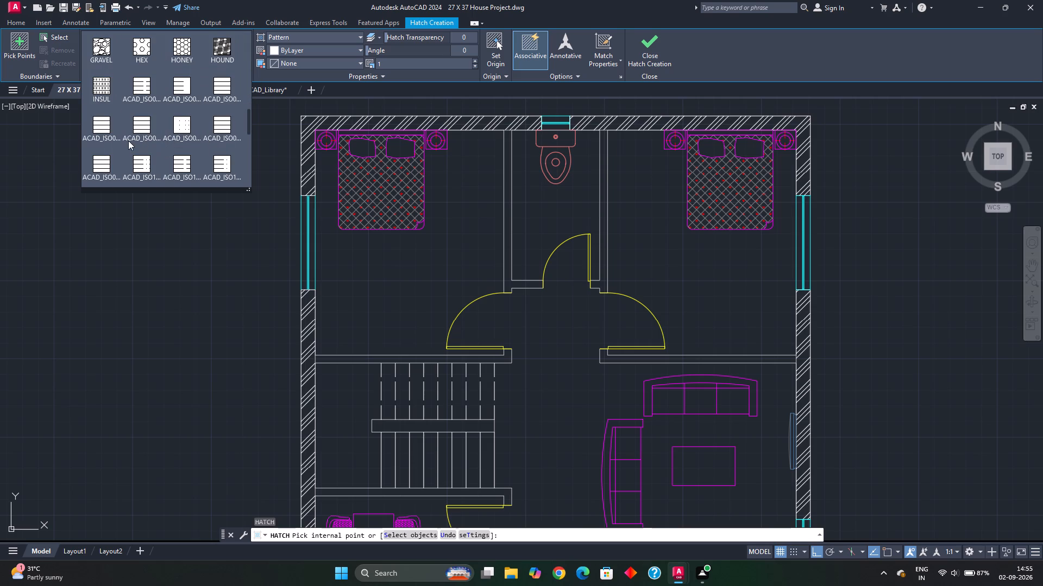
{"action": "scroll", "coordinate": [128, 141], "scroll_direction": "down", "scroll_amount": 1}
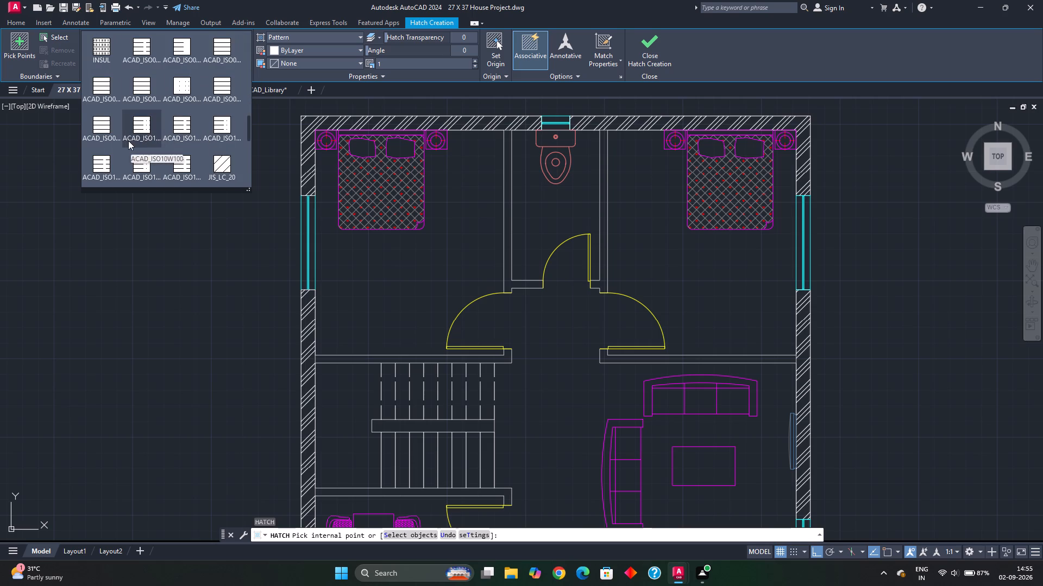
{"action": "scroll", "coordinate": [128, 141], "scroll_direction": "down", "scroll_amount": 2}
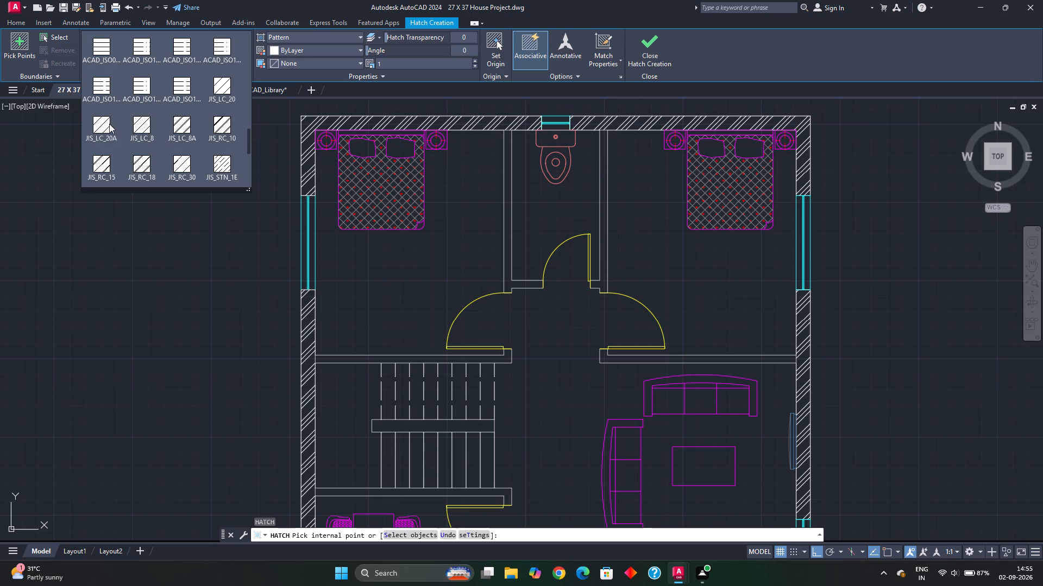
{"action": "left_click", "coordinate": [222, 167]}
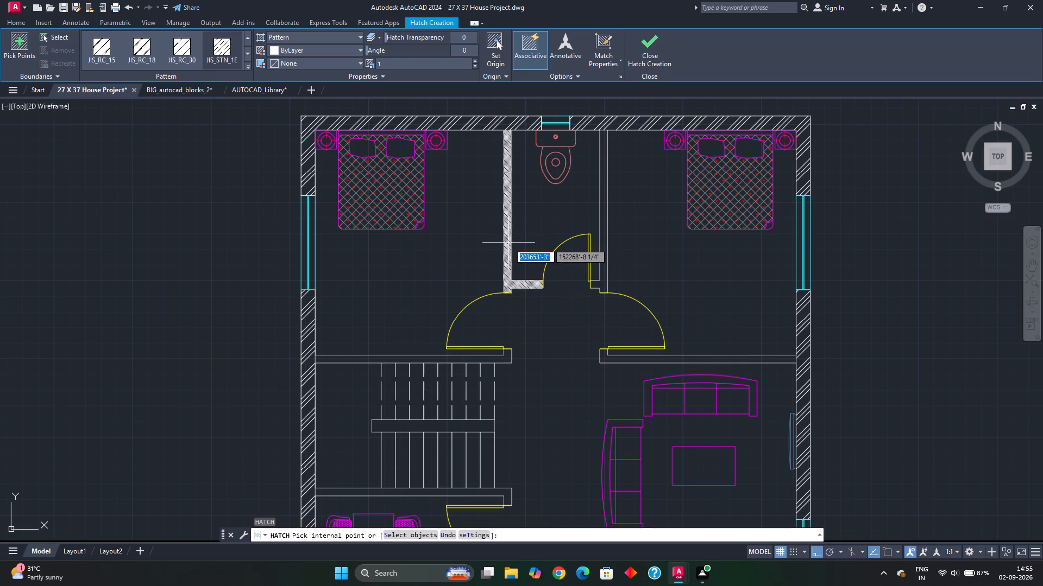
{"action": "scroll", "coordinate": [508, 243], "scroll_direction": "up", "scroll_amount": 3}
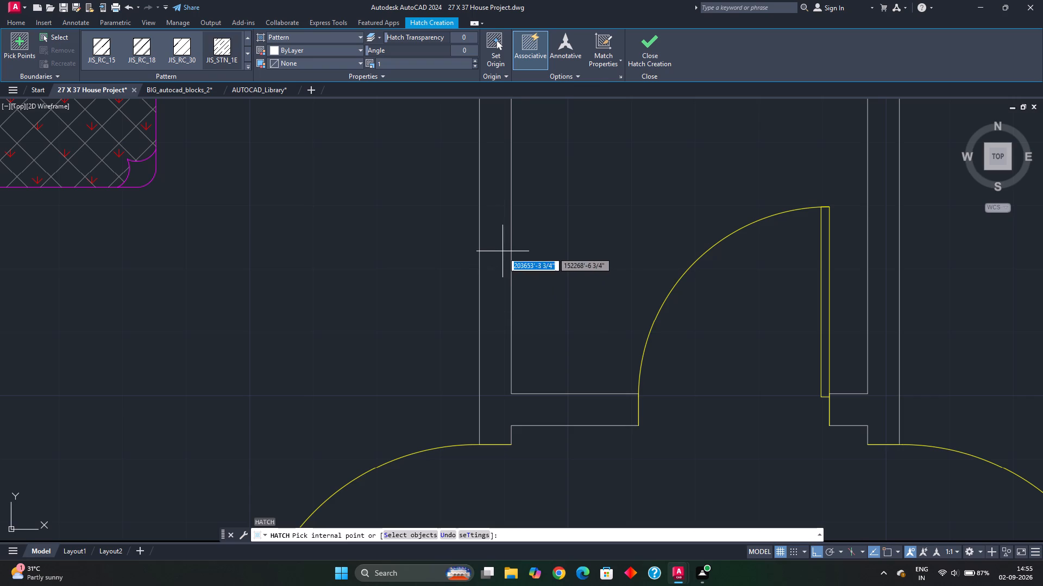
{"action": "left_click", "coordinate": [496, 380]}
{"action": "scroll", "coordinate": [545, 378], "scroll_direction": "down", "scroll_amount": 1}
{"action": "middle_click_drag", "start_coordinate": [545, 378], "coordinate": [428, 336]}
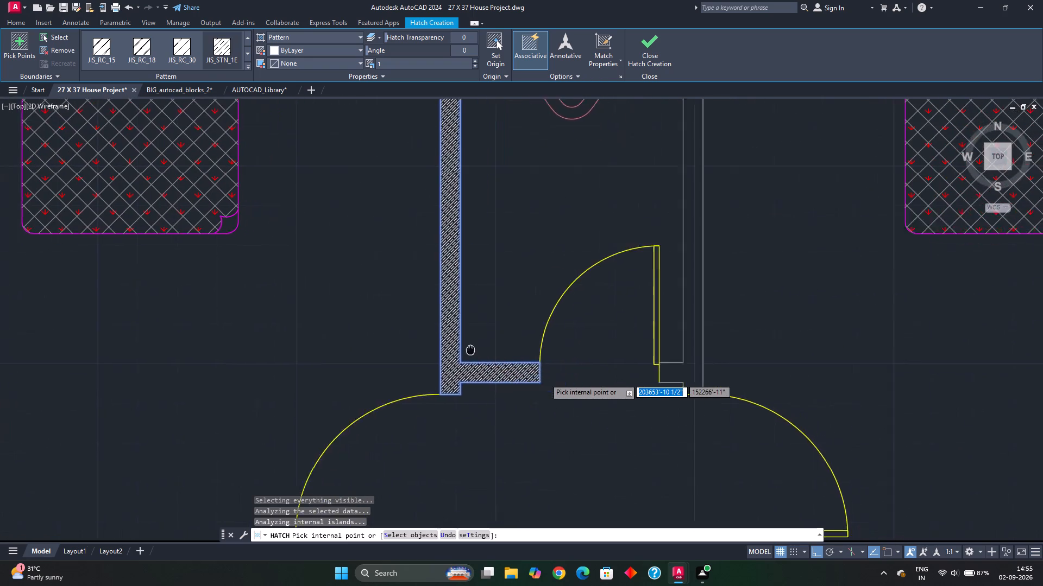
{"action": "middle_click_drag", "start_coordinate": [428, 336], "coordinate": [419, 331]}
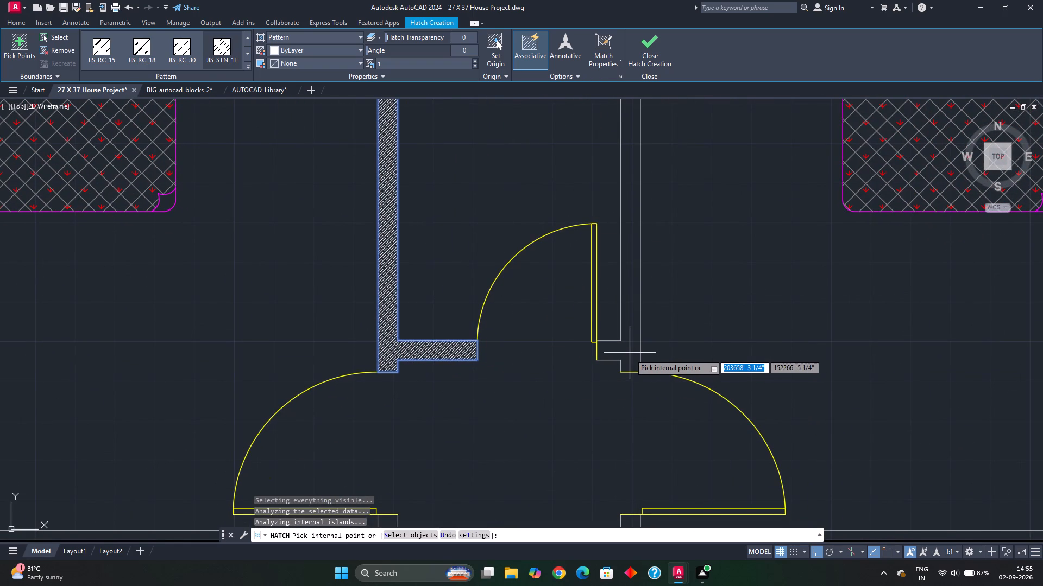
{"action": "left_click", "coordinate": [627, 352]}
Extend the JIS_STN_1E hatch to the walls north and south of the staircase and the living room's north wall.
{"action": "scroll", "coordinate": [605, 361], "scroll_direction": "down", "scroll_amount": 2}
{"action": "middle_click_drag", "start_coordinate": [577, 401], "coordinate": [552, 253]}
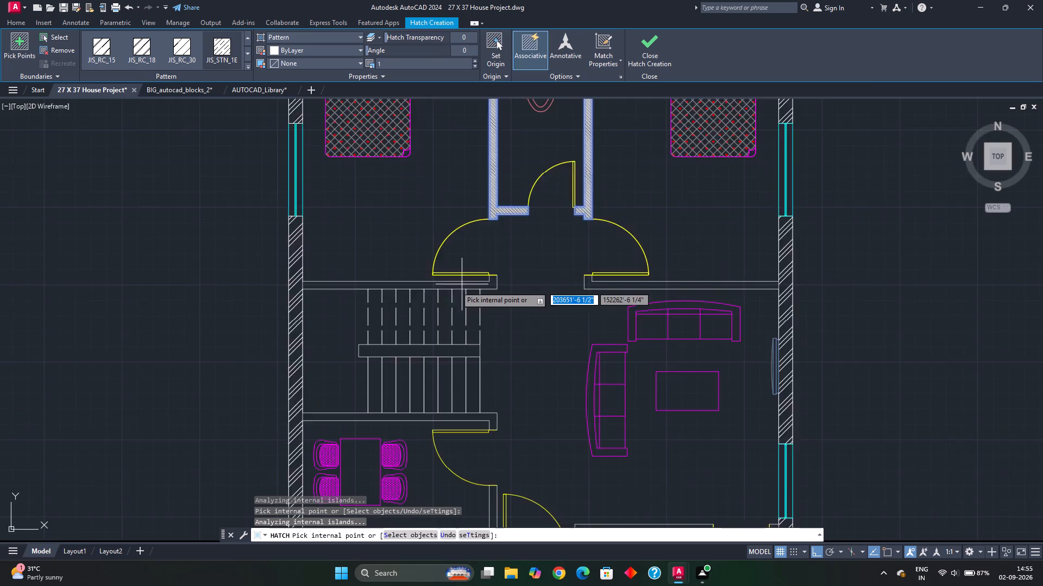
{"action": "scroll", "coordinate": [451, 285], "scroll_direction": "up", "scroll_amount": 2}
{"action": "left_click", "coordinate": [429, 290]}
{"action": "middle_click_drag", "start_coordinate": [583, 424], "coordinate": [570, 240]}
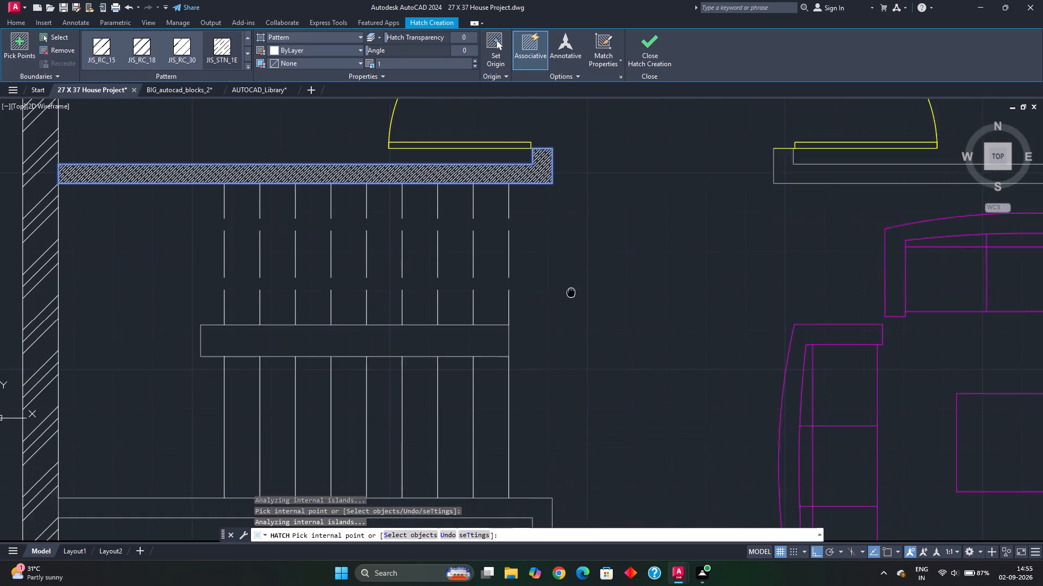
{"action": "middle_click_drag", "start_coordinate": [570, 240], "coordinate": [570, 165]}
{"action": "left_click", "coordinate": [497, 364]}
{"action": "scroll", "coordinate": [589, 398], "scroll_direction": "down", "scroll_amount": 1}
{"action": "middle_click_drag", "start_coordinate": [633, 329], "coordinate": [494, 362]}
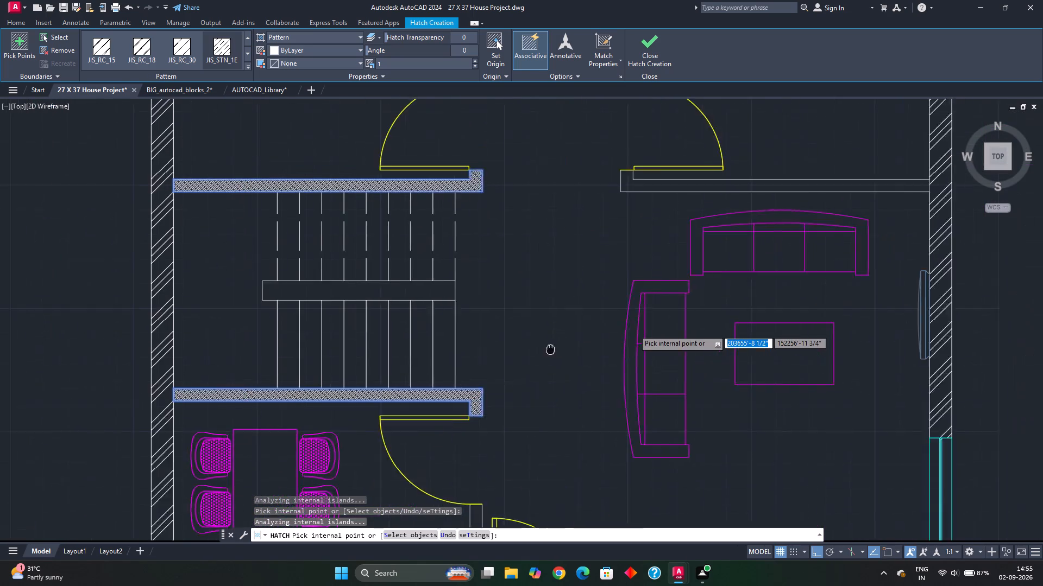
{"action": "middle_click_drag", "start_coordinate": [494, 362], "coordinate": [410, 373]}
{"action": "left_click", "coordinate": [543, 210]}
{"action": "scroll", "coordinate": [519, 298], "scroll_direction": "down", "scroll_amount": 2}
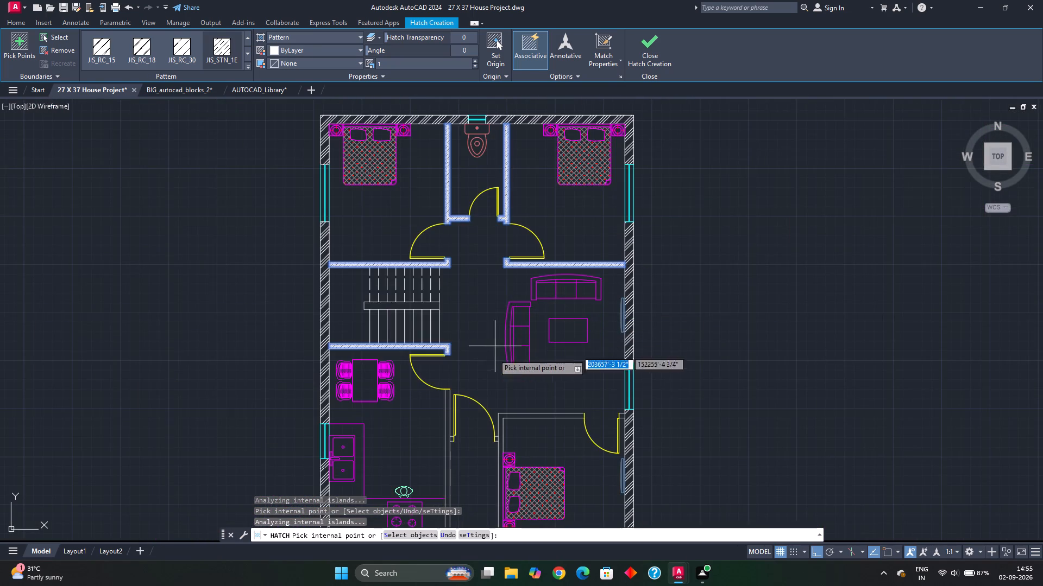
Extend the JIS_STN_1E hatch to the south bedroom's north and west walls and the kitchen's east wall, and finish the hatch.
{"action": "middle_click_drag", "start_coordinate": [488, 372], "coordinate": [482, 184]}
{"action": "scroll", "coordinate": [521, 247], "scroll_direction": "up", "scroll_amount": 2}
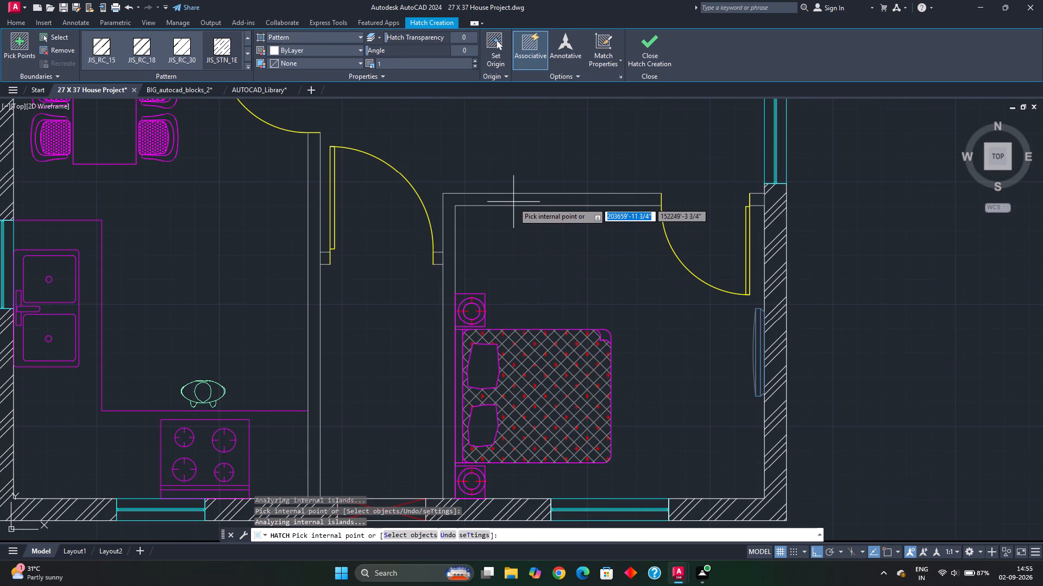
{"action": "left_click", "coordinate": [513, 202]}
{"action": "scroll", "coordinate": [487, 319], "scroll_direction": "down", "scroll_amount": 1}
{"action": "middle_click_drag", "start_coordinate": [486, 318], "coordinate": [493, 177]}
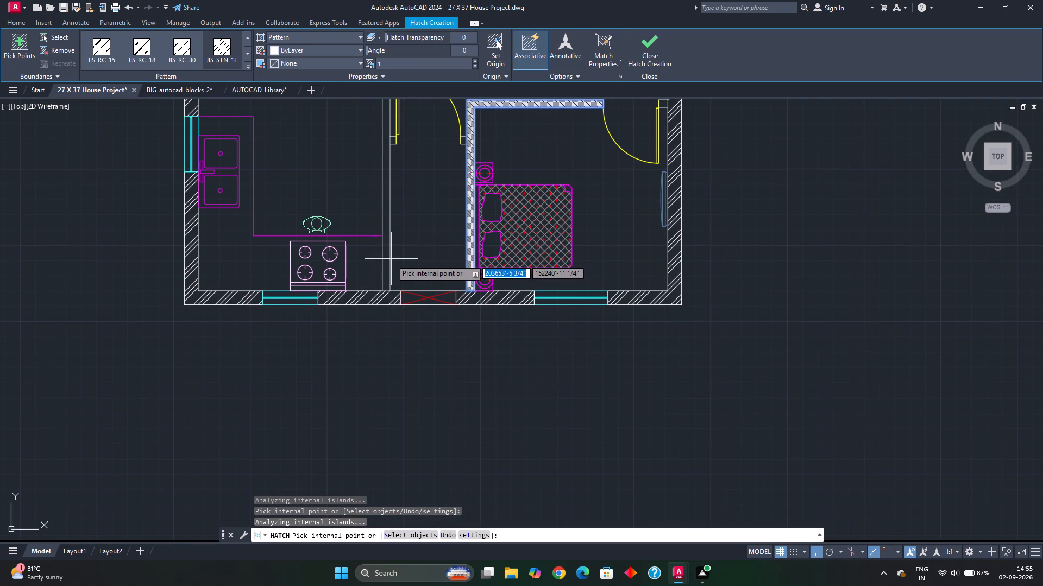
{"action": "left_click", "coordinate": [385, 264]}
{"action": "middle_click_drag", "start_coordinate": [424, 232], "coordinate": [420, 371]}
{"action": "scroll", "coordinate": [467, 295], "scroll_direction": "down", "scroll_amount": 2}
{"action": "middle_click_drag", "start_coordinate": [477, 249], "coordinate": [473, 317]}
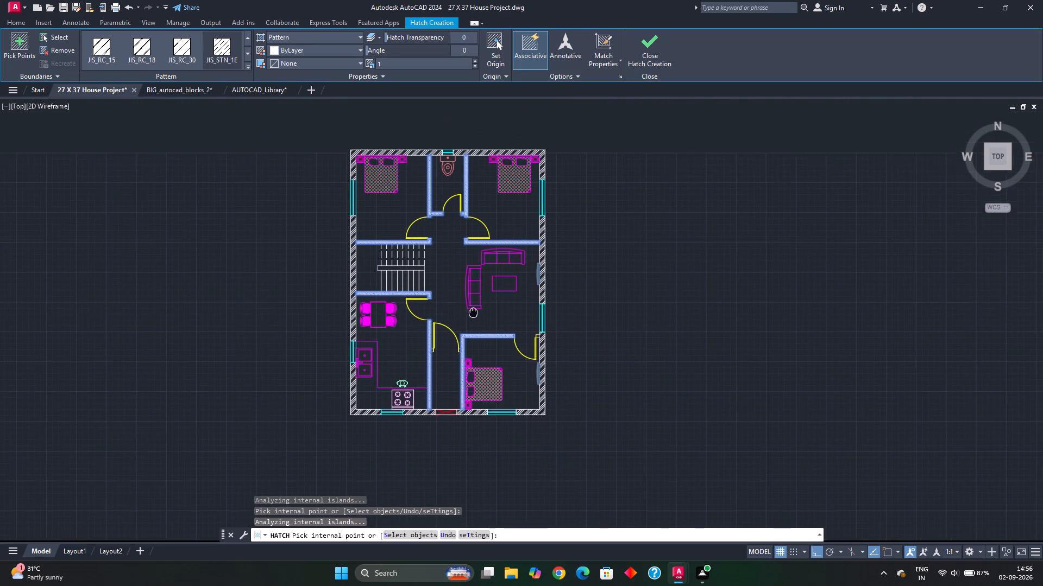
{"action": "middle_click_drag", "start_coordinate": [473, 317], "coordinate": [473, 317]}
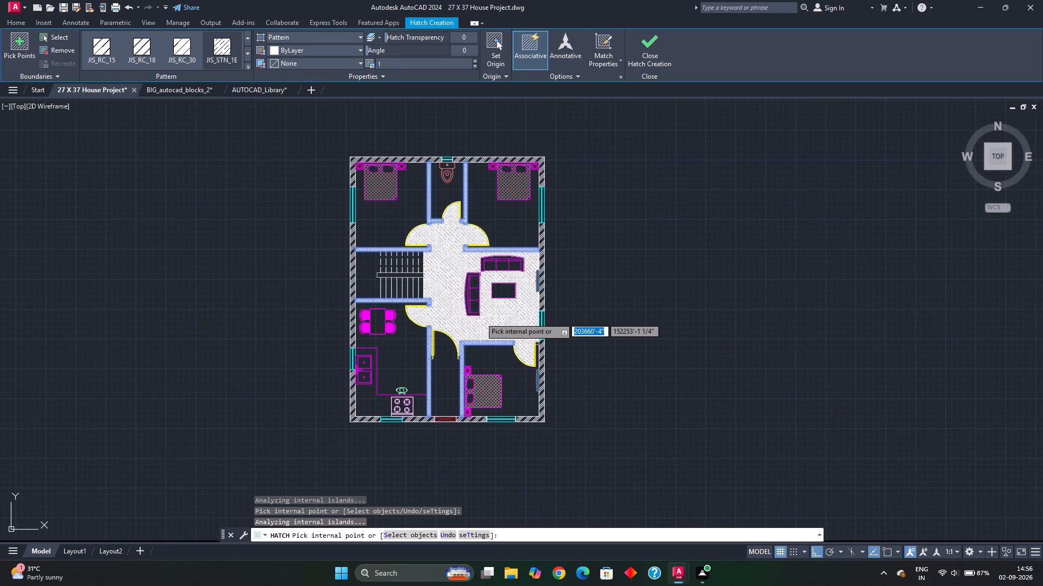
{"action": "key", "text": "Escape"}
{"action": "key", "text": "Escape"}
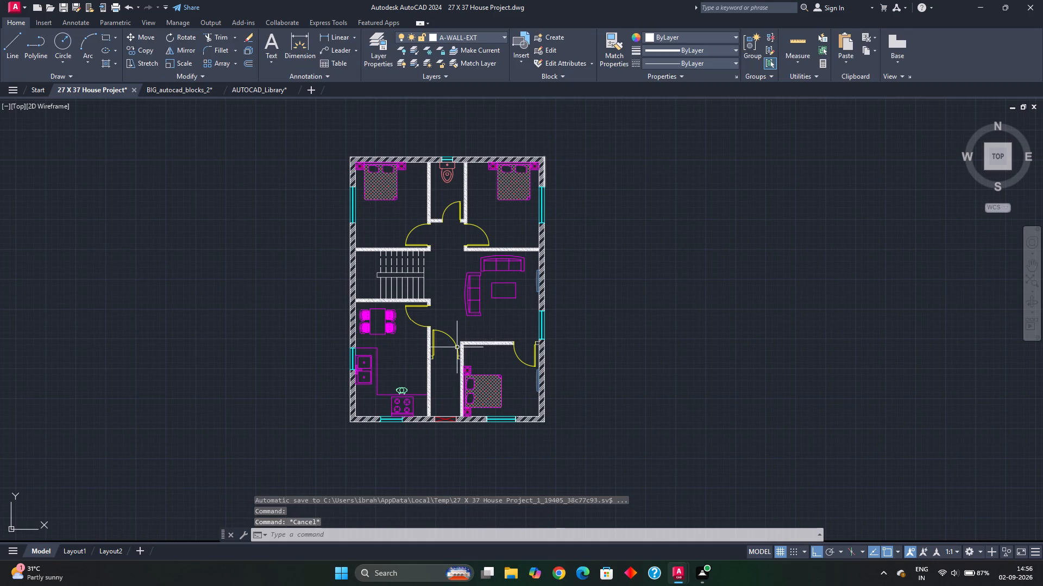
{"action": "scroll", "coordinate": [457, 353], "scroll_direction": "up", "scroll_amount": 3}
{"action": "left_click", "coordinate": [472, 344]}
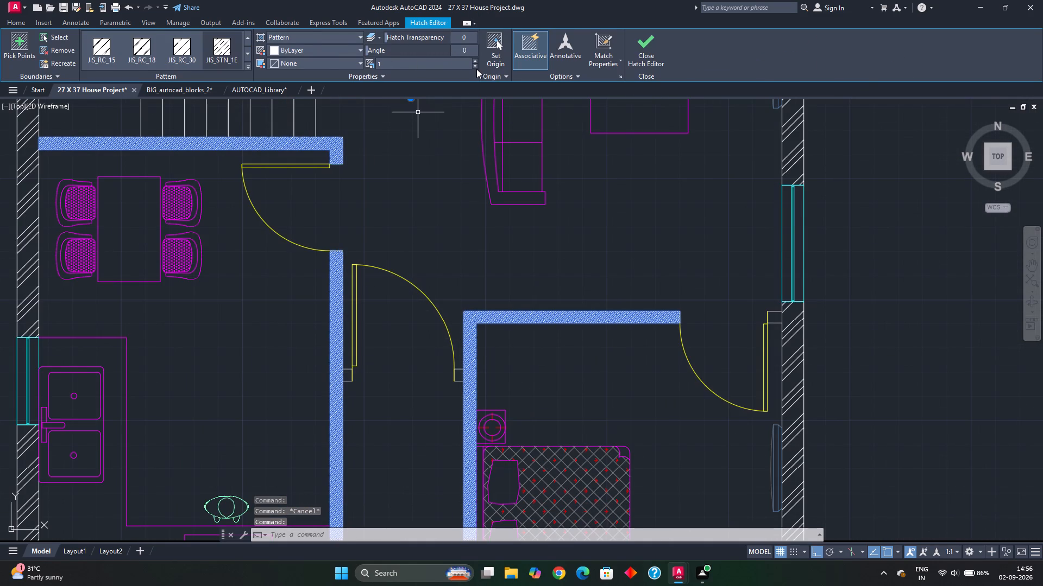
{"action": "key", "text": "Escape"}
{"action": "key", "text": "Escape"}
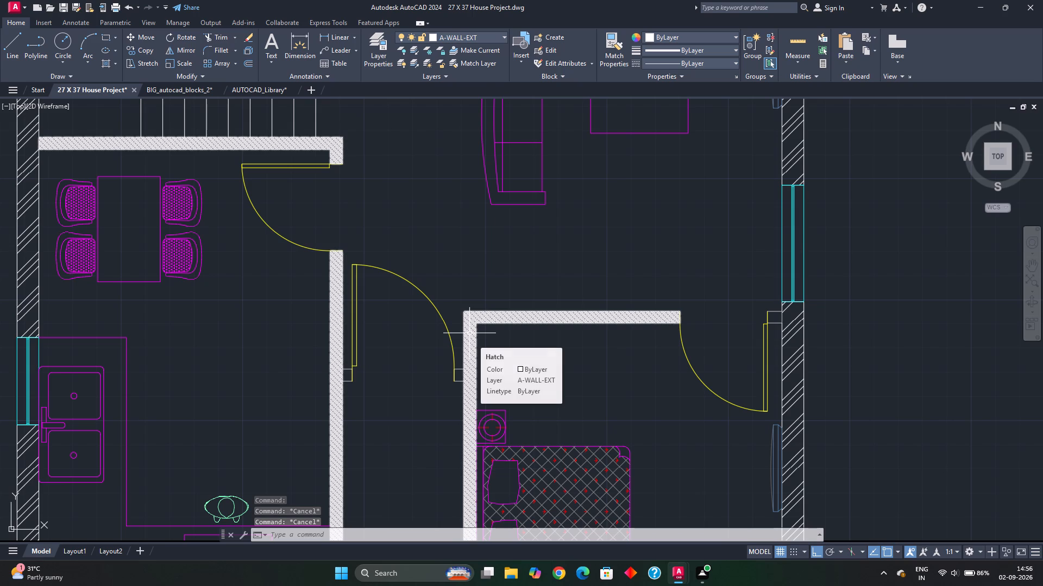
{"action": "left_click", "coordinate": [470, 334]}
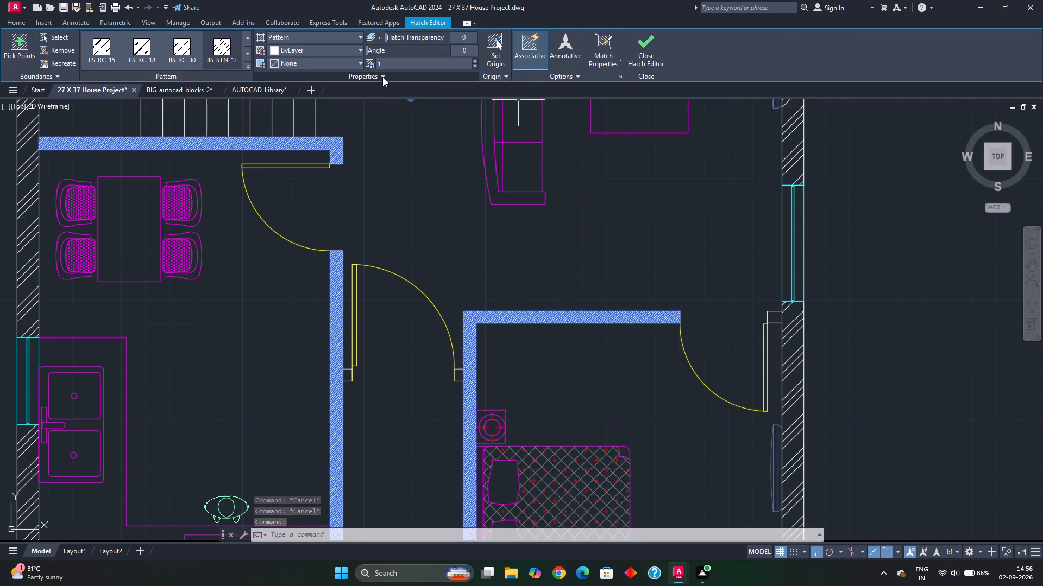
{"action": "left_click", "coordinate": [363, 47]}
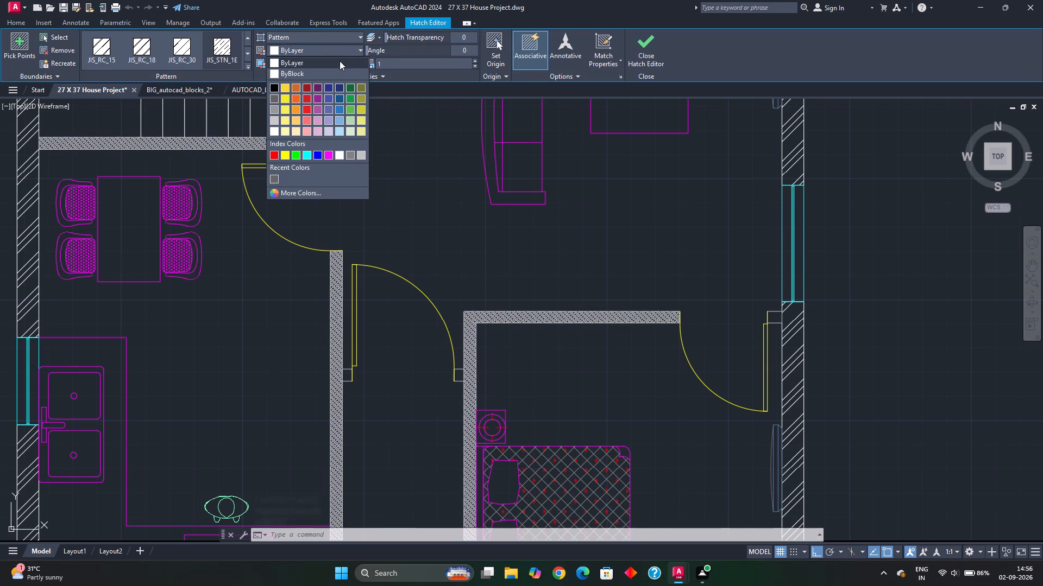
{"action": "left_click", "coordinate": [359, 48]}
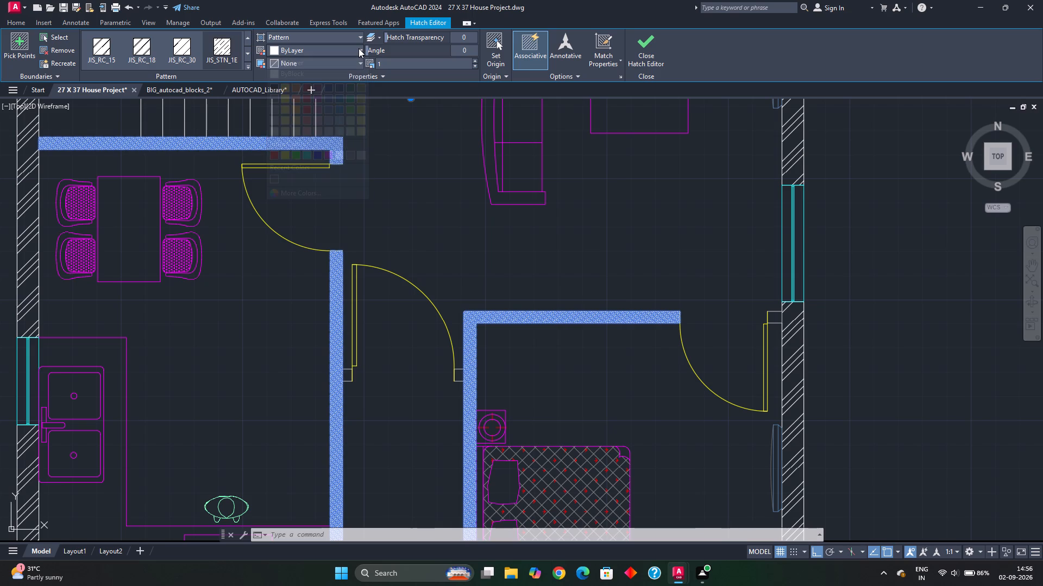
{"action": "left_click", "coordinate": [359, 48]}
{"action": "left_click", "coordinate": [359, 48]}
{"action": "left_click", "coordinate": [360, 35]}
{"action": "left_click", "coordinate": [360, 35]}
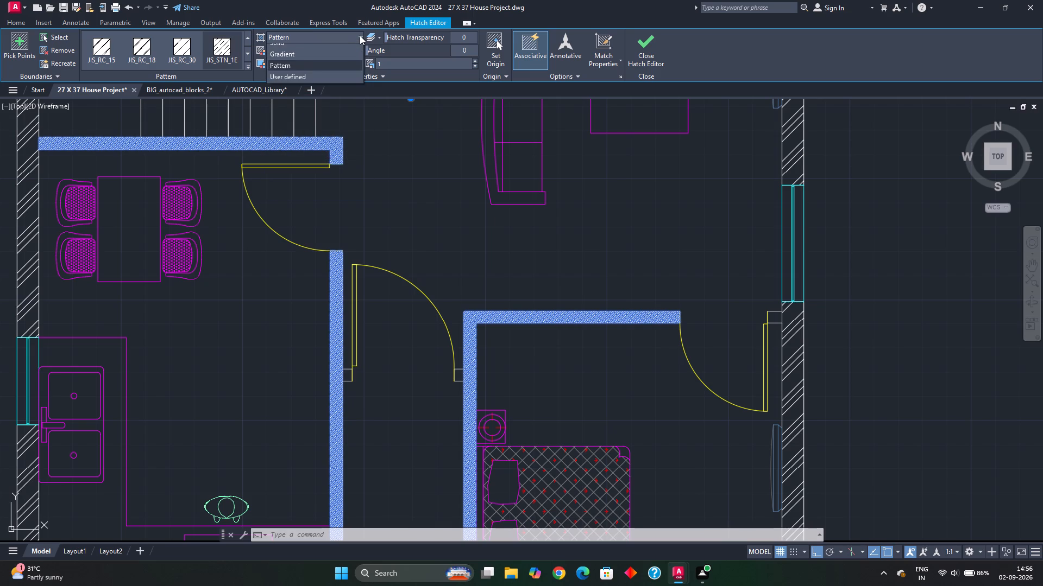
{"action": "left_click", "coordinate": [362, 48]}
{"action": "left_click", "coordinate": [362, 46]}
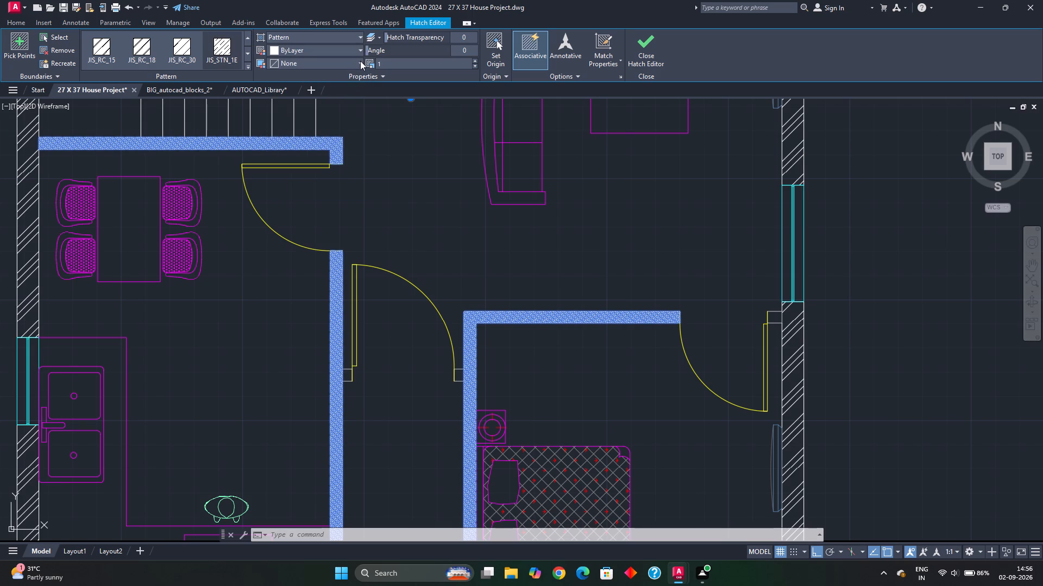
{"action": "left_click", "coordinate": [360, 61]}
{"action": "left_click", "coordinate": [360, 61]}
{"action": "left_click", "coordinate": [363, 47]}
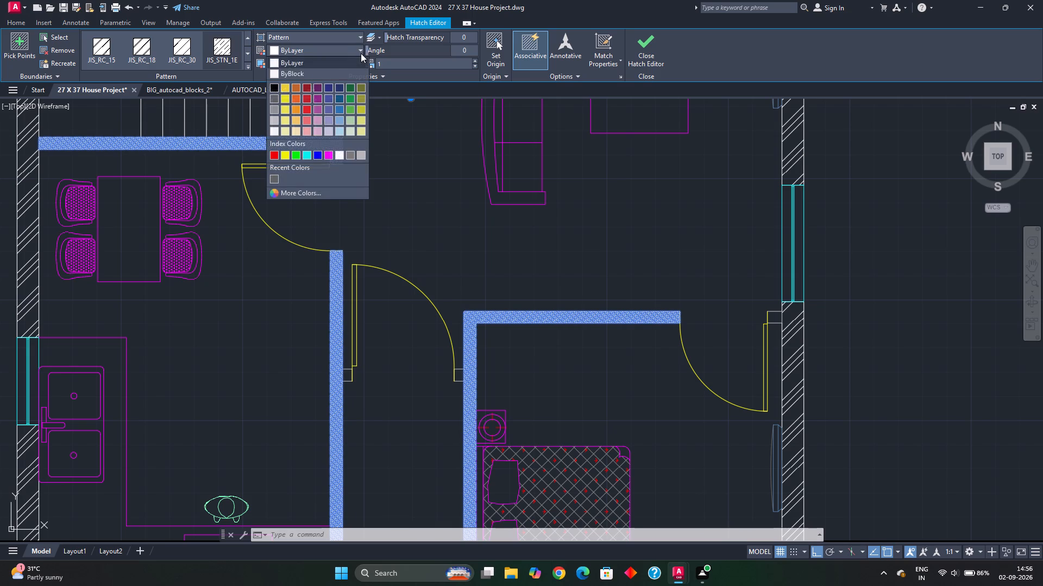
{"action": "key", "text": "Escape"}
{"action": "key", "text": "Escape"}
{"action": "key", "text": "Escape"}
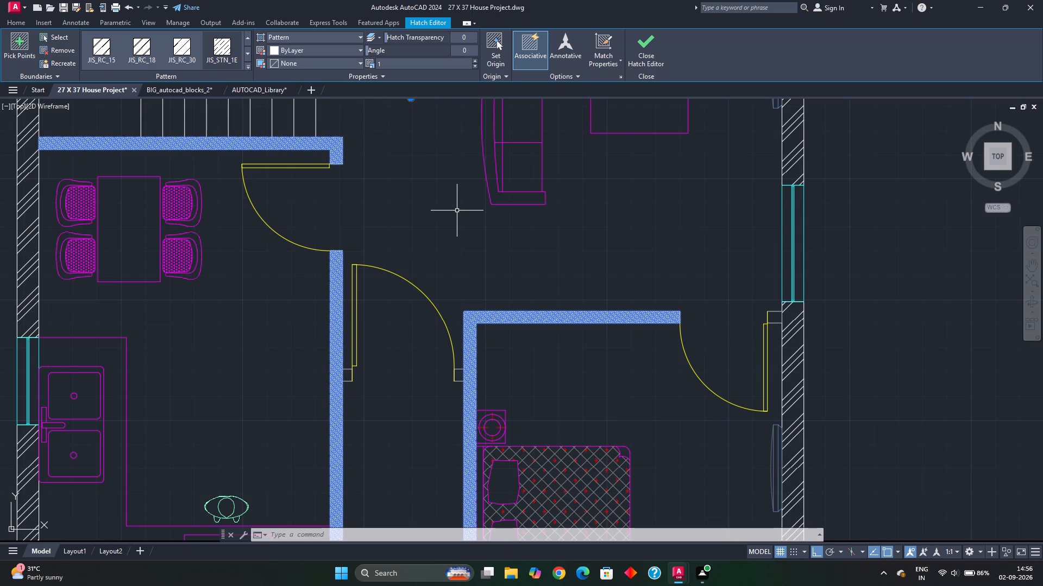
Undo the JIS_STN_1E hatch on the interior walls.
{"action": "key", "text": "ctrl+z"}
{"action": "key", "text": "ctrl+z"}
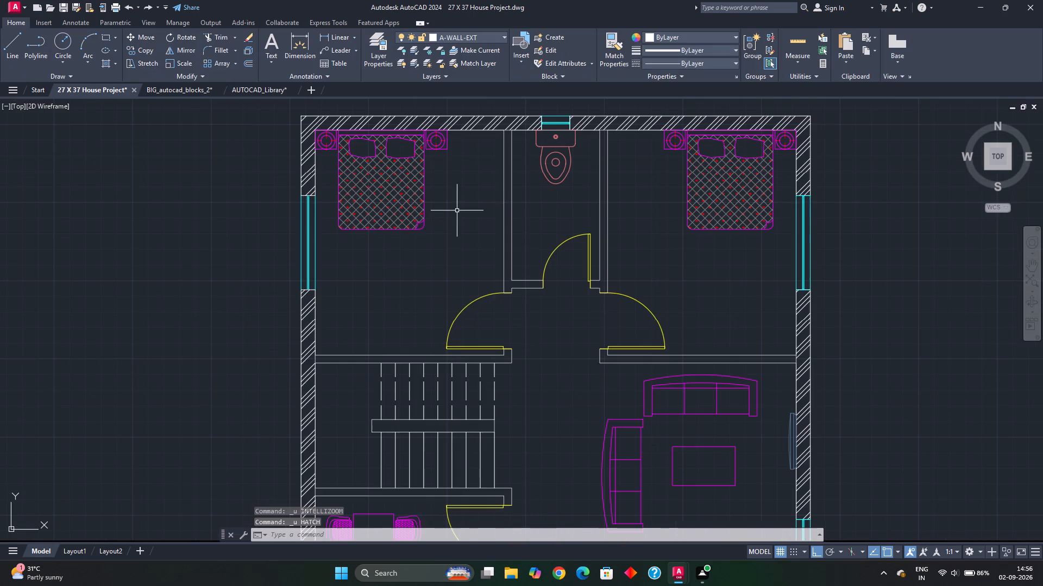
Make A-WALL-INT the current layer.
{"action": "left_click", "coordinate": [498, 38]}
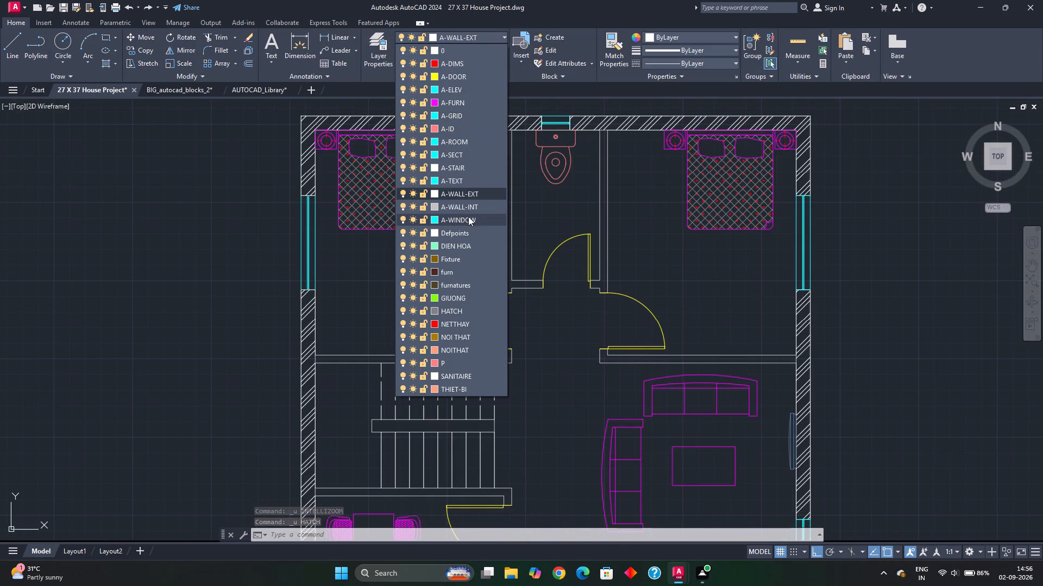
{"action": "left_click", "coordinate": [474, 208]}
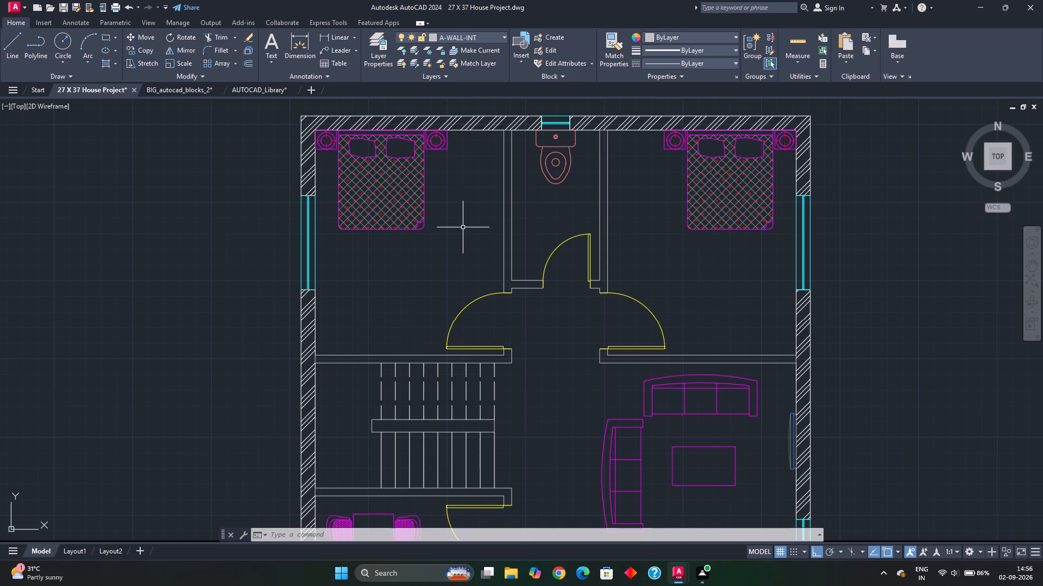
Hatch the toilet's west and east partition walls, including their door returns, with the JIS_WOOD pattern.
{"action": "key", "text": "h"}
{"action": "key", "text": "Return"}
{"action": "scroll", "coordinate": [504, 207], "scroll_direction": "up", "scroll_amount": 2}
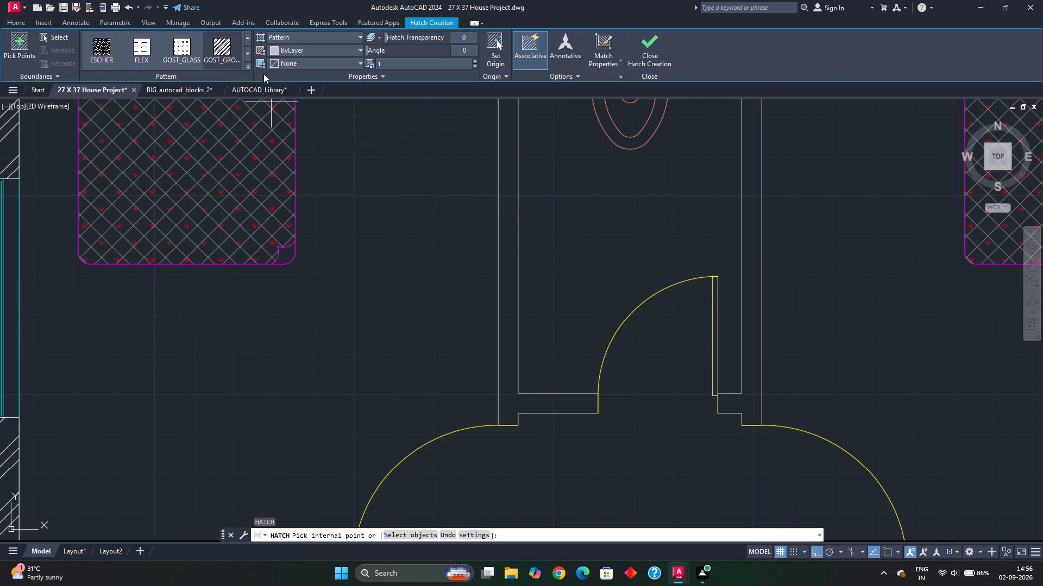
{"action": "left_click", "coordinate": [249, 66]}
{"action": "scroll", "coordinate": [198, 149], "scroll_direction": "down", "scroll_amount": 3}
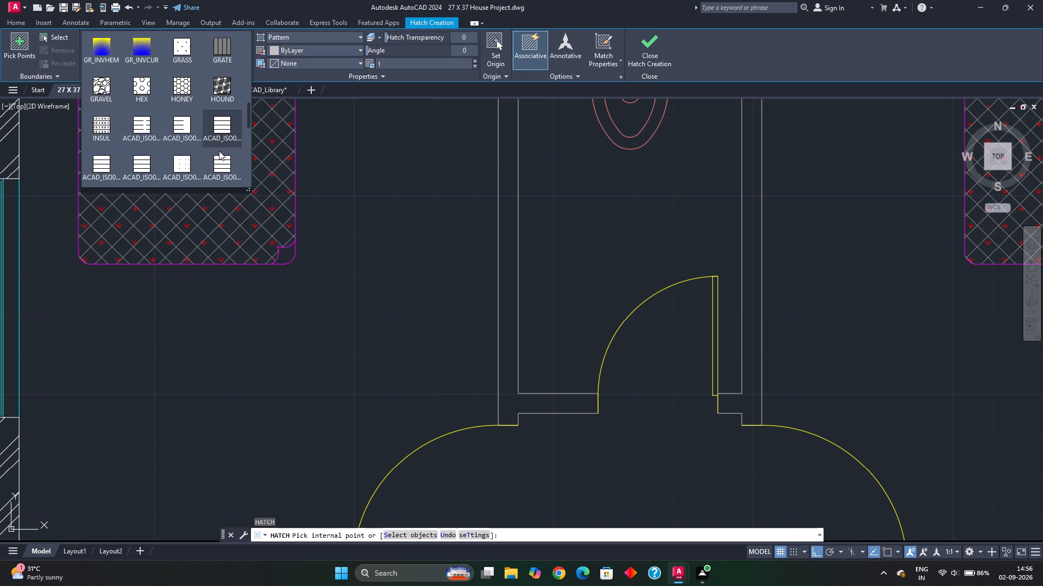
{"action": "scroll", "coordinate": [219, 155], "scroll_direction": "down", "scroll_amount": 3}
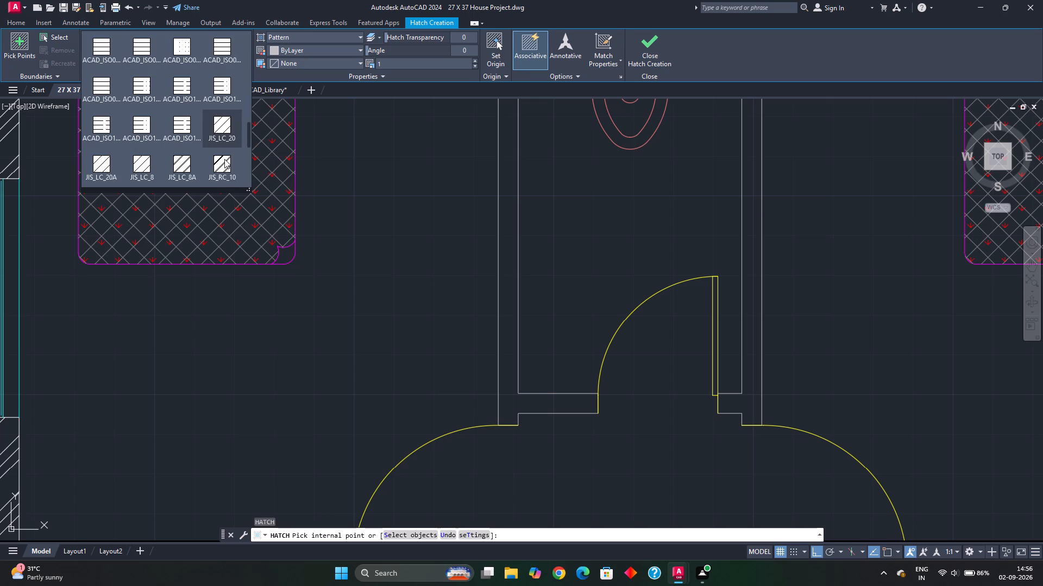
{"action": "scroll", "coordinate": [222, 149], "scroll_direction": "down", "scroll_amount": 1}
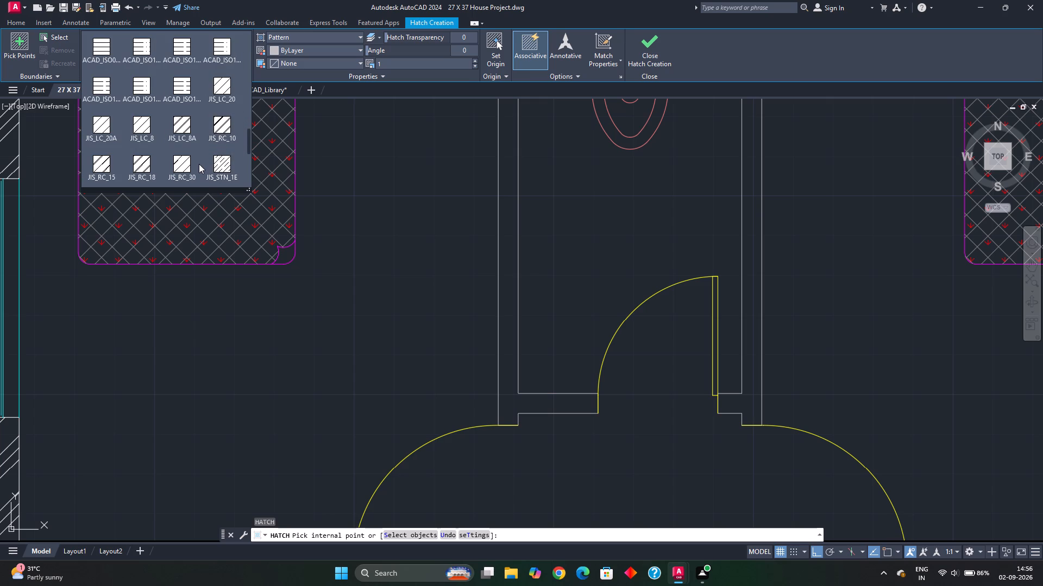
{"action": "scroll", "coordinate": [199, 164], "scroll_direction": "down", "scroll_amount": 1}
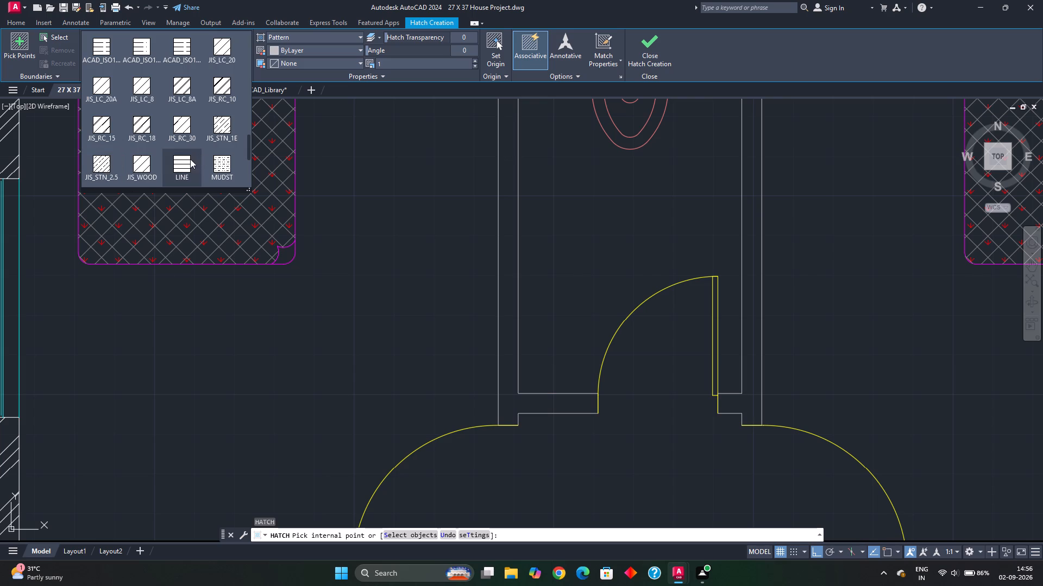
{"action": "left_click", "coordinate": [146, 166]}
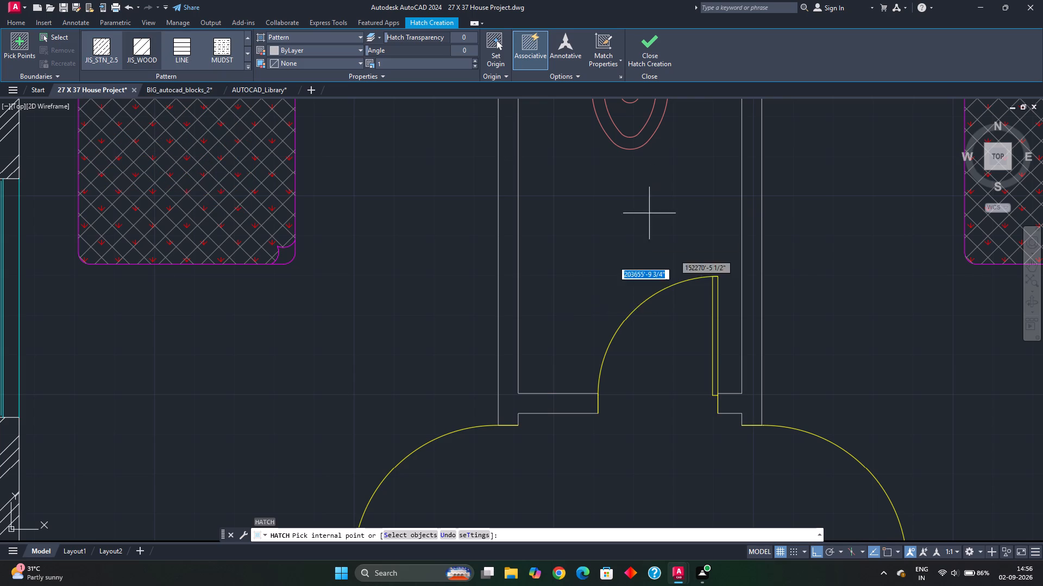
{"action": "left_click", "coordinate": [509, 304]}
{"action": "middle_click_drag", "start_coordinate": [545, 304], "coordinate": [476, 331]}
{"action": "scroll", "coordinate": [476, 332], "scroll_direction": "down", "scroll_amount": 1}
{"action": "middle_click_drag", "start_coordinate": [511, 305], "coordinate": [482, 289]}
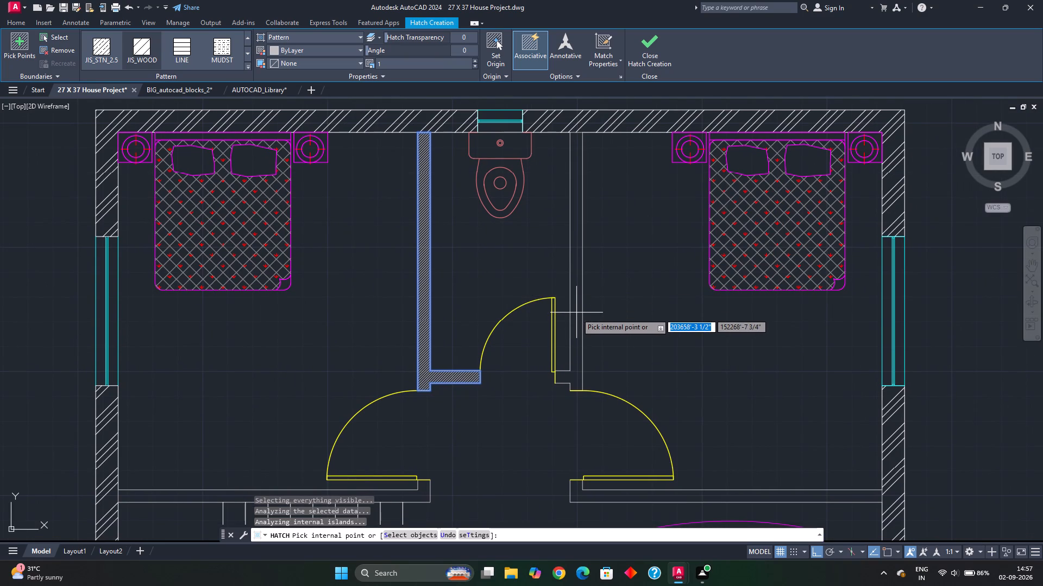
{"action": "left_click", "coordinate": [576, 313]}
Extend the JIS_WOOD hatch to the living room's north wall and the walls north and south of the staircase.
{"action": "middle_click_drag", "start_coordinate": [619, 358], "coordinate": [566, 167]}
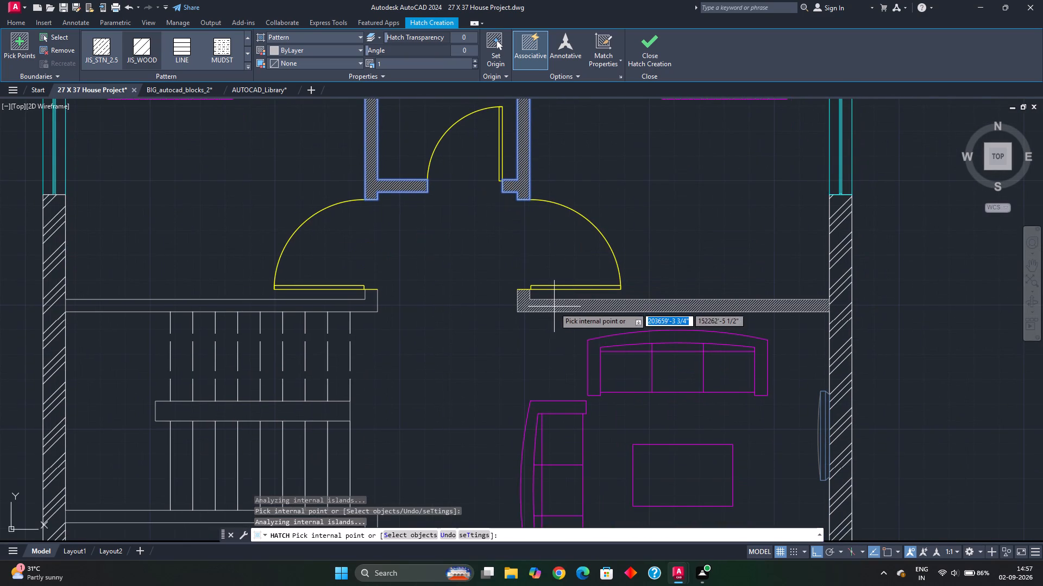
{"action": "left_click", "coordinate": [554, 307]}
{"action": "left_click", "coordinate": [294, 303]}
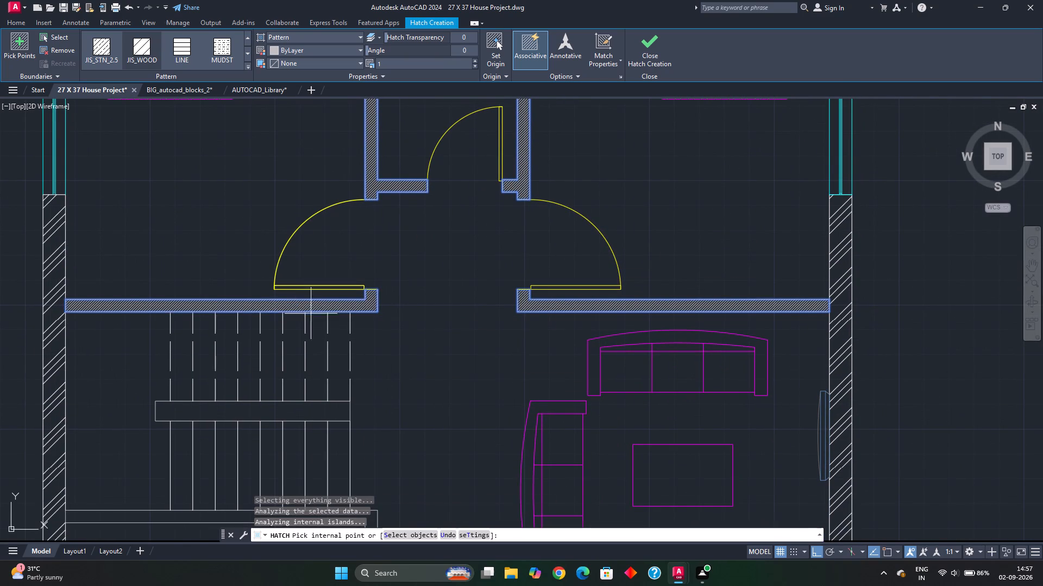
{"action": "middle_click_drag", "start_coordinate": [432, 386], "coordinate": [428, 169]}
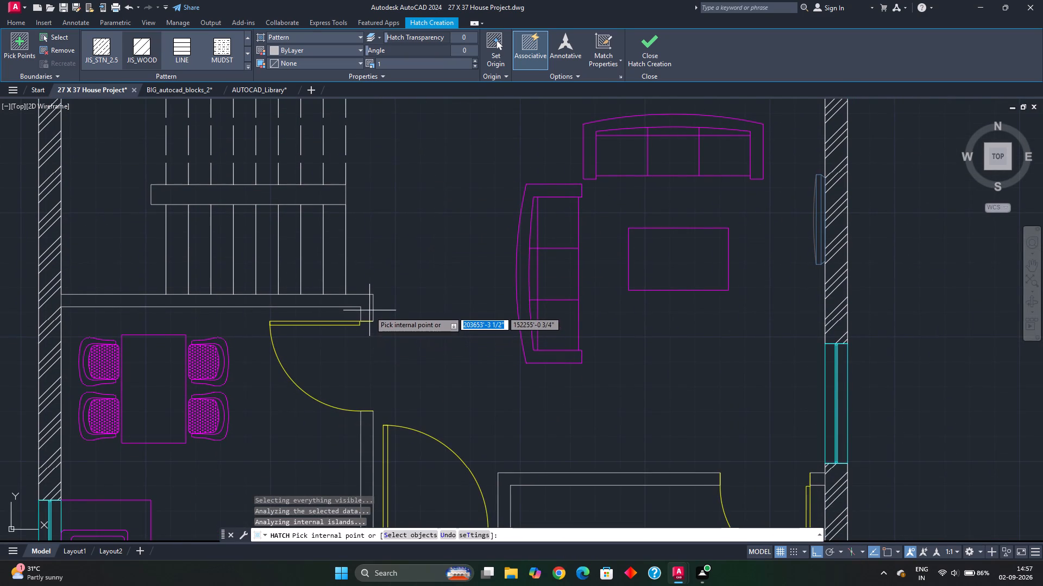
{"action": "left_click", "coordinate": [366, 305]}
Extend the JIS_WOOD hatch to the kitchen's east wall and the south bedroom's north and west walls, and finish the hatch.
{"action": "middle_click_drag", "start_coordinate": [431, 405], "coordinate": [420, 216]}
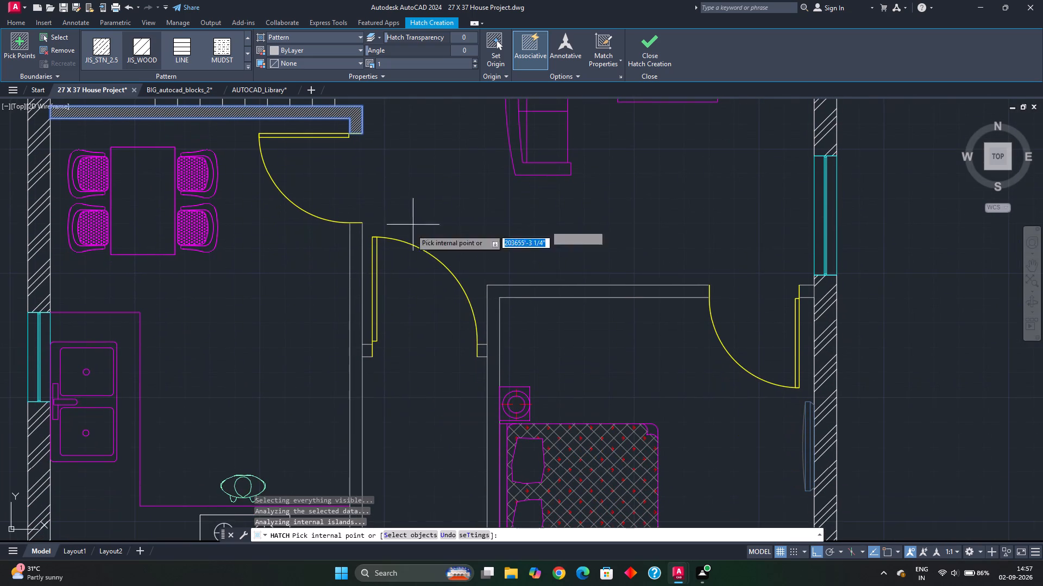
{"action": "left_click", "coordinate": [356, 311]}
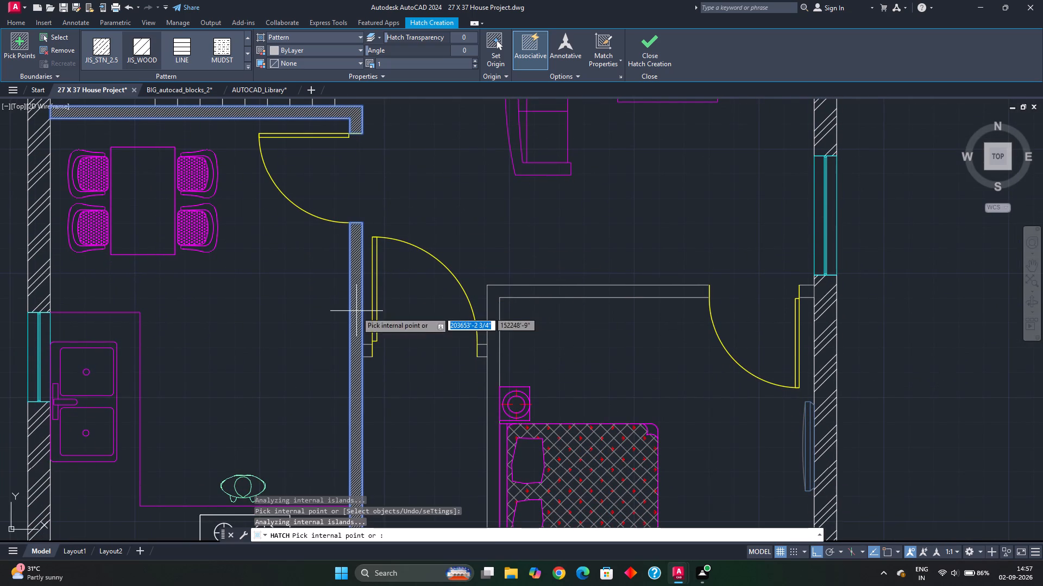
{"action": "left_click", "coordinate": [494, 296]}
{"action": "scroll", "coordinate": [561, 373], "scroll_direction": "down", "scroll_amount": 1}
{"action": "middle_click_drag", "start_coordinate": [561, 373], "coordinate": [534, 260]}
{"action": "key", "text": "Escape"}
{"action": "key", "text": "Escape"}
{"action": "scroll", "coordinate": [560, 330], "scroll_direction": "down", "scroll_amount": 2}
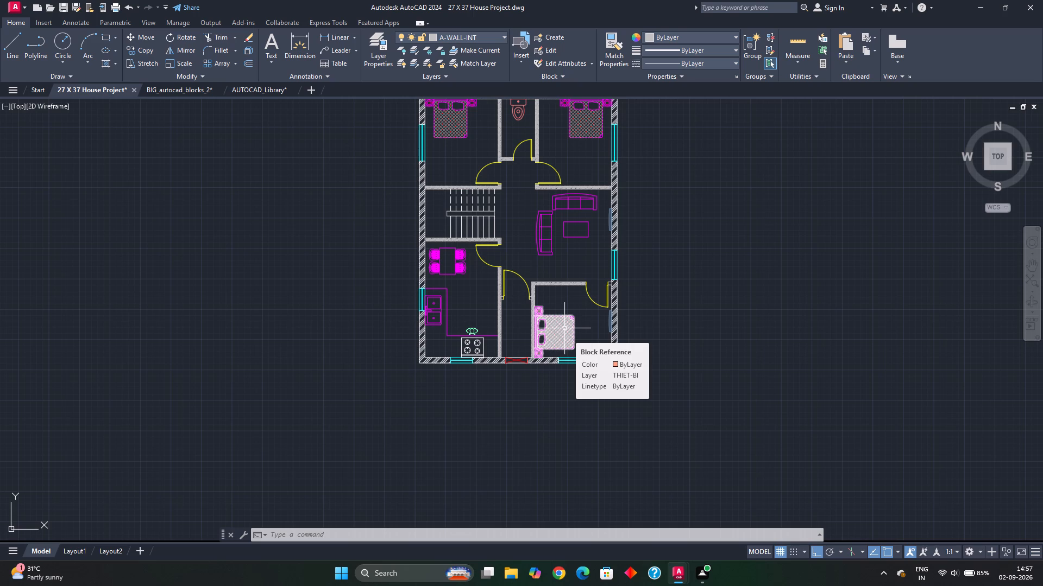
{"action": "key", "text": "Escape"}
{"action": "key", "text": "Escape"}
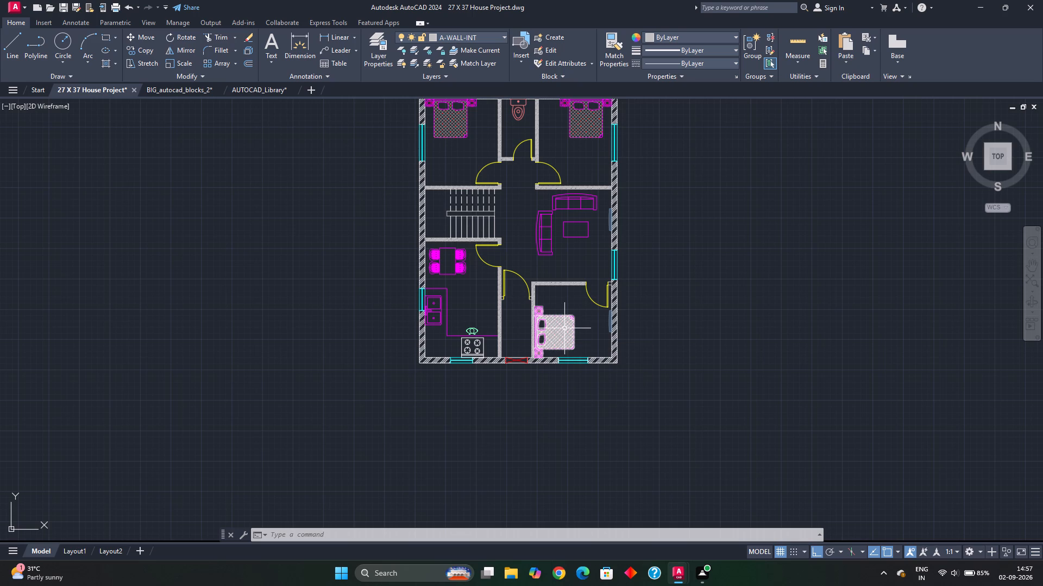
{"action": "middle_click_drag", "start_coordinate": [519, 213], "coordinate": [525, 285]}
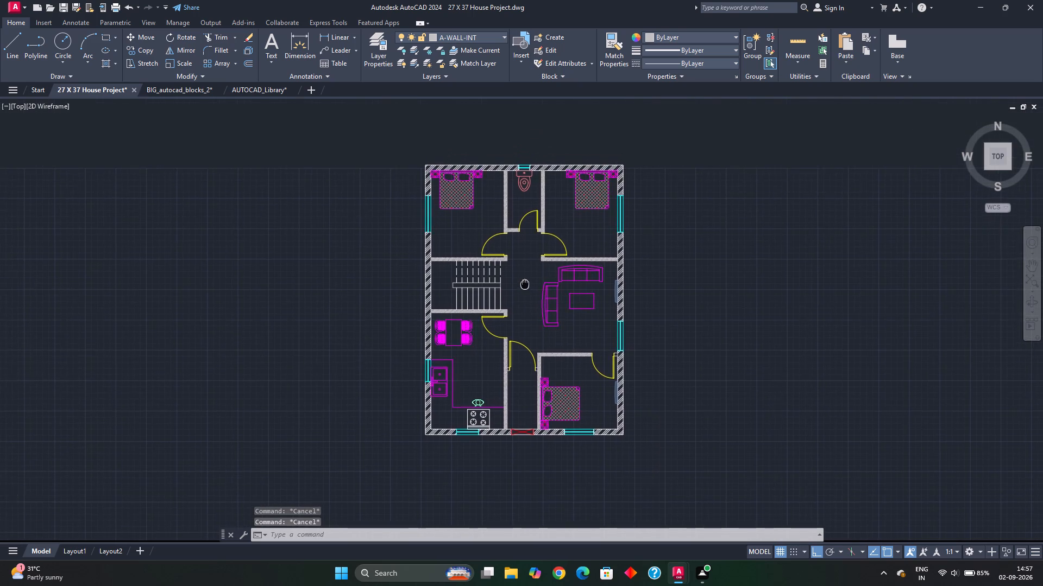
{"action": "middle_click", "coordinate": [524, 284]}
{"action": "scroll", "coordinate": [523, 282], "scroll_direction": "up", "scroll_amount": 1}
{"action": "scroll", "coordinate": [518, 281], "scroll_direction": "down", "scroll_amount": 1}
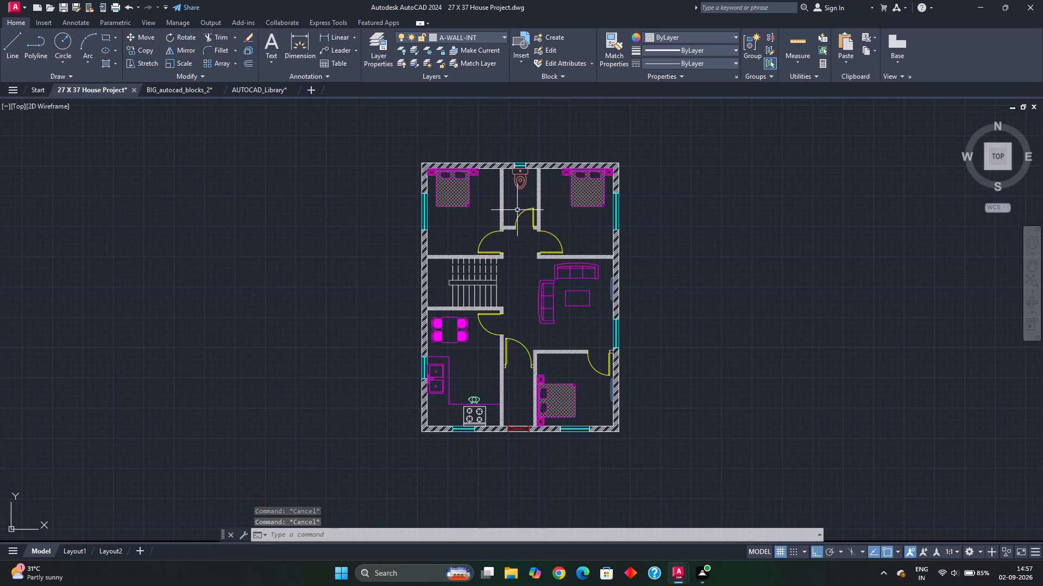
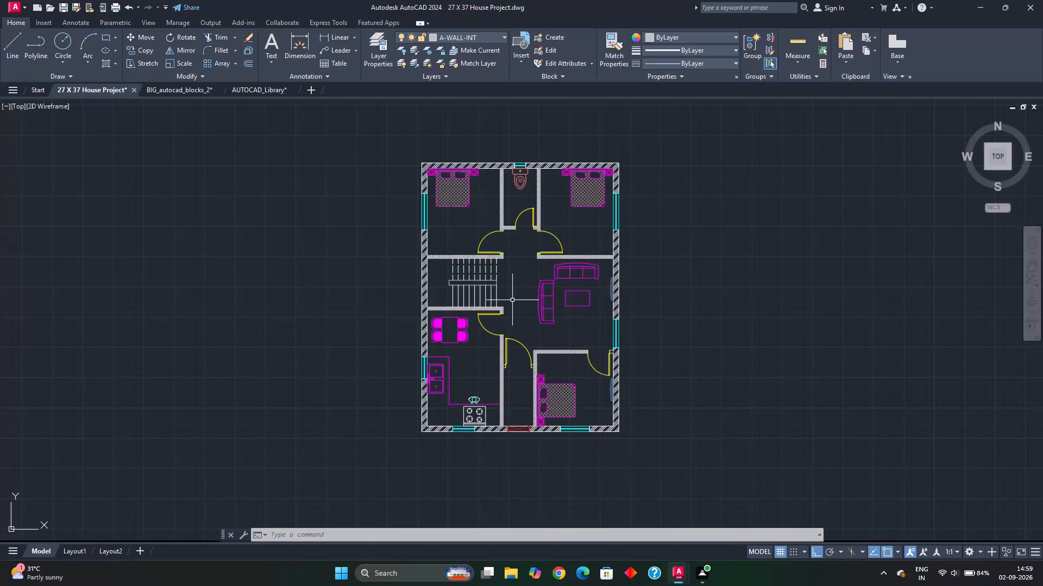
Make A-SECT the current layer.
{"action": "key", "text": "Escape"}
{"action": "scroll", "coordinate": [558, 297], "scroll_direction": "down", "scroll_amount": 2}
{"action": "middle_click_drag", "start_coordinate": [558, 307], "coordinate": [510, 308]}
{"action": "scroll", "coordinate": [480, 307], "scroll_direction": "up", "scroll_amount": 1}
{"action": "middle_click_drag", "start_coordinate": [485, 322], "coordinate": [485, 316]}
{"action": "middle_click", "coordinate": [483, 310]}
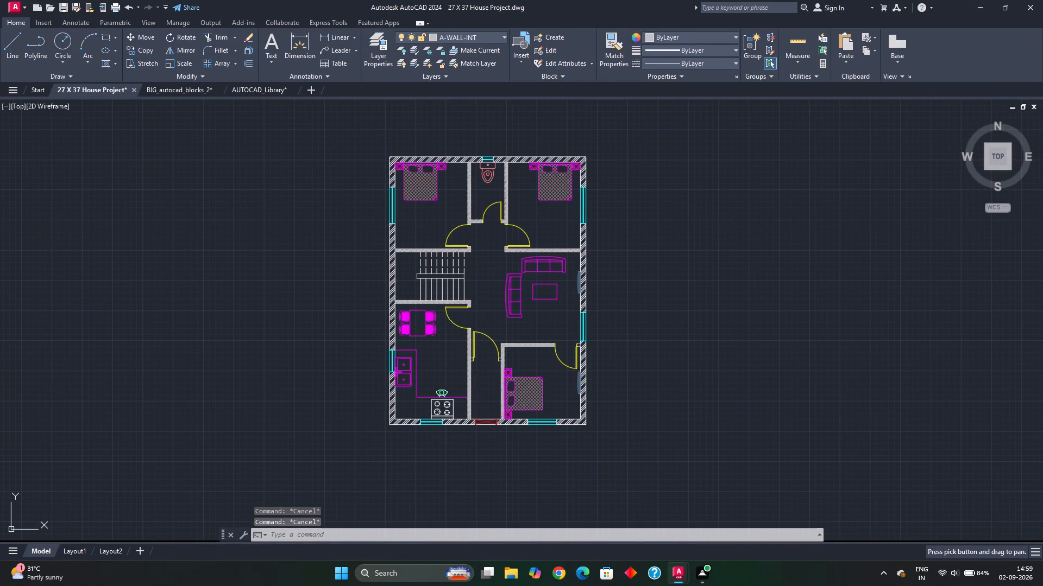
{"action": "middle_click", "coordinate": [485, 304]}
{"action": "left_click", "coordinate": [497, 34]}
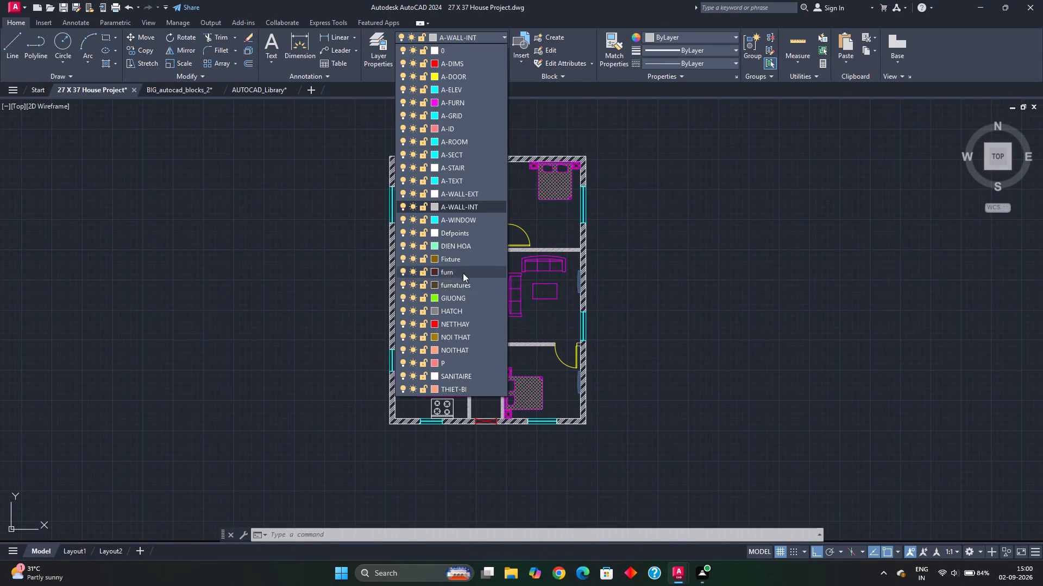
{"action": "left_click", "coordinate": [469, 153]}
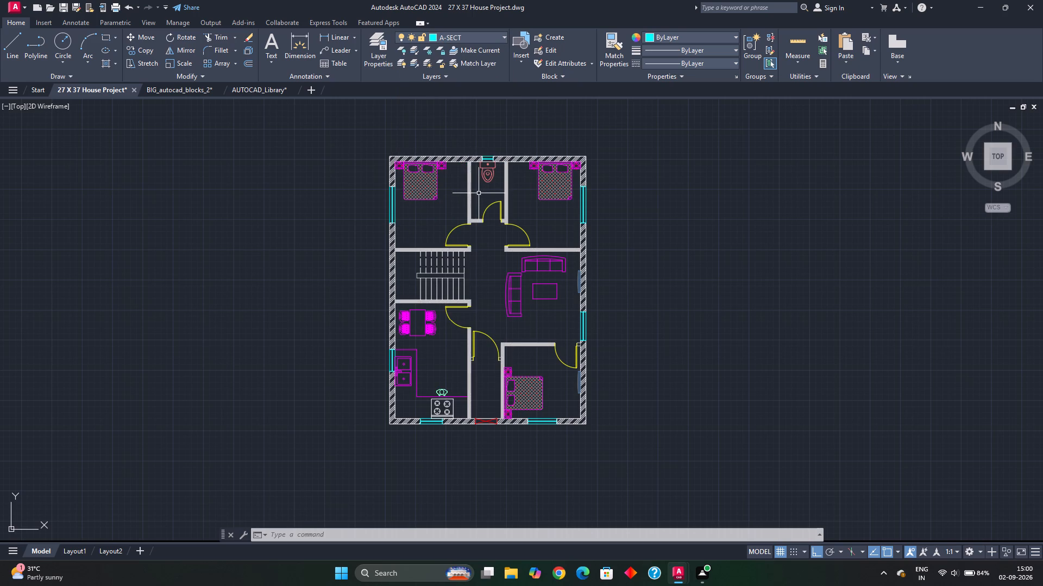
Start a line on the A-SECT layer for the section mark of the house plan.
{"action": "key", "text": "l"}
{"action": "key", "text": "Return"}
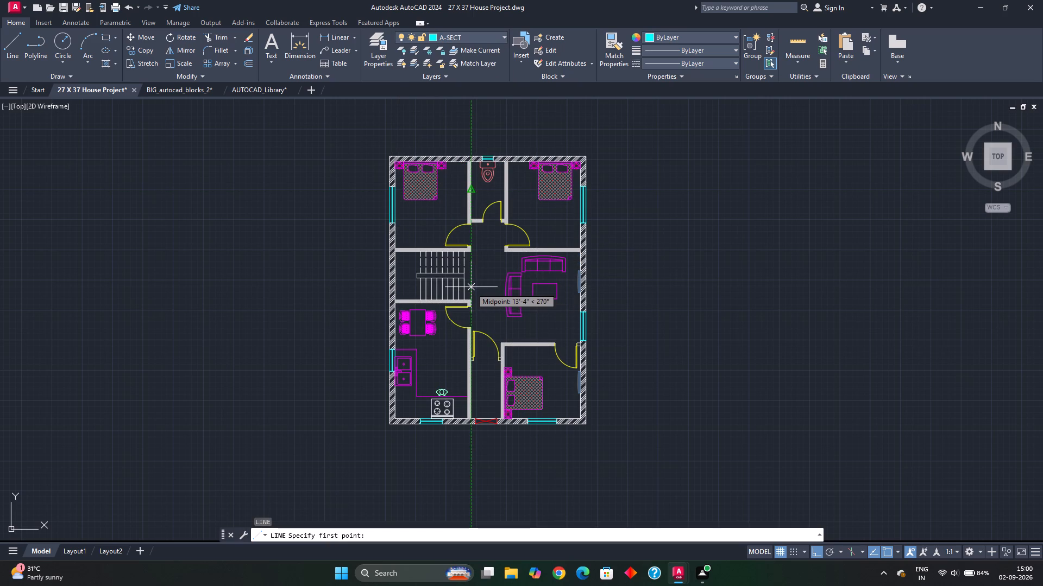
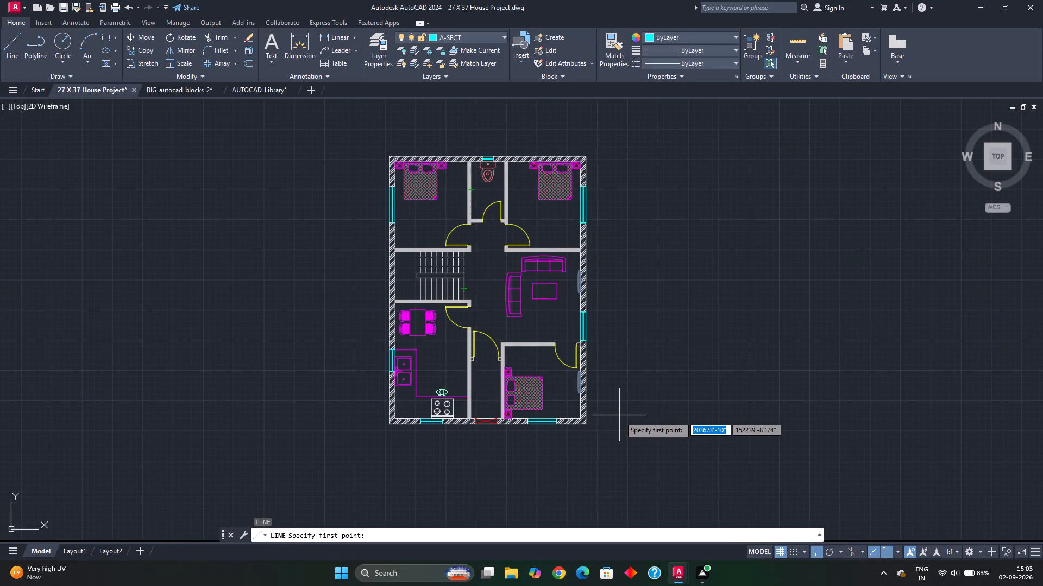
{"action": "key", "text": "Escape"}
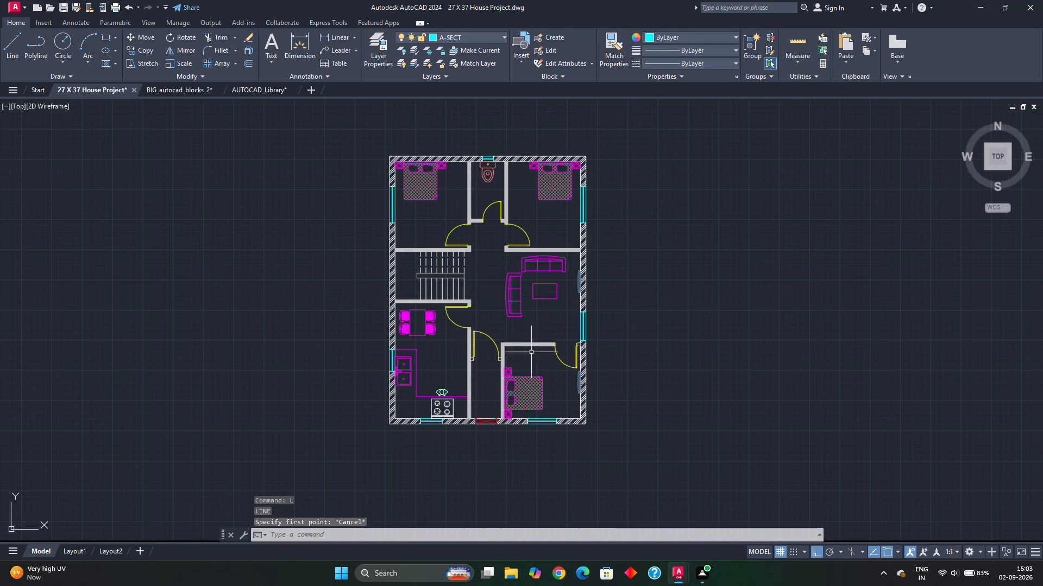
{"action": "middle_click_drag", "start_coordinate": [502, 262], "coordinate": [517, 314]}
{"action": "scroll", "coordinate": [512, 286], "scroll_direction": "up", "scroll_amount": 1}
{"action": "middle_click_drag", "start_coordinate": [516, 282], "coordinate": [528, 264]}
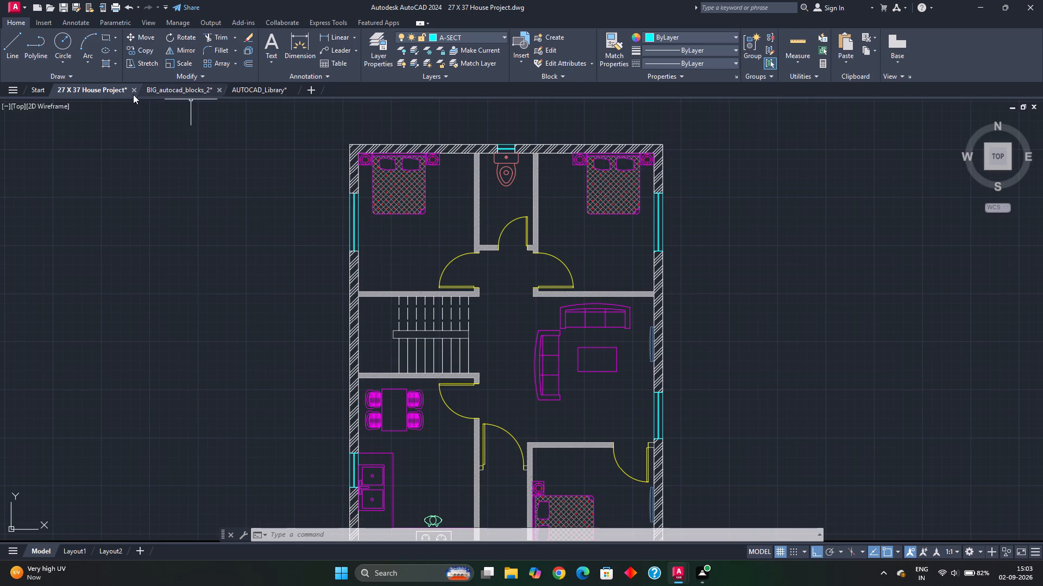
Switch to the AUTOCAD_Library drawing and look through its block groups for the SYMBOL group.
{"action": "left_click", "coordinate": [269, 88]}
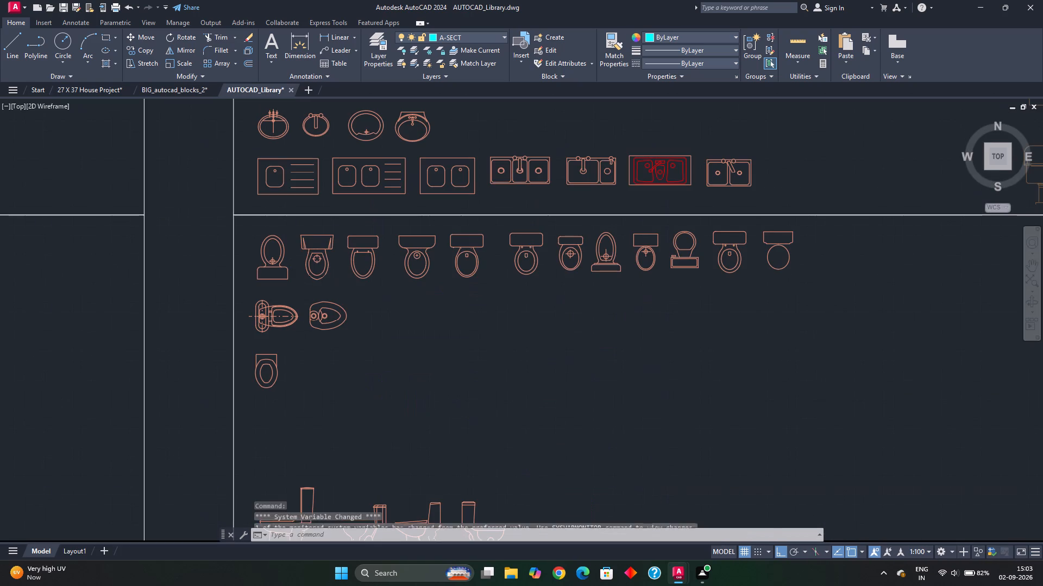
{"action": "scroll", "coordinate": [373, 292], "scroll_direction": "down", "scroll_amount": 2}
{"action": "middle_click", "coordinate": [375, 299]}
{"action": "middle_click_drag", "start_coordinate": [494, 295], "coordinate": [490, 321]}
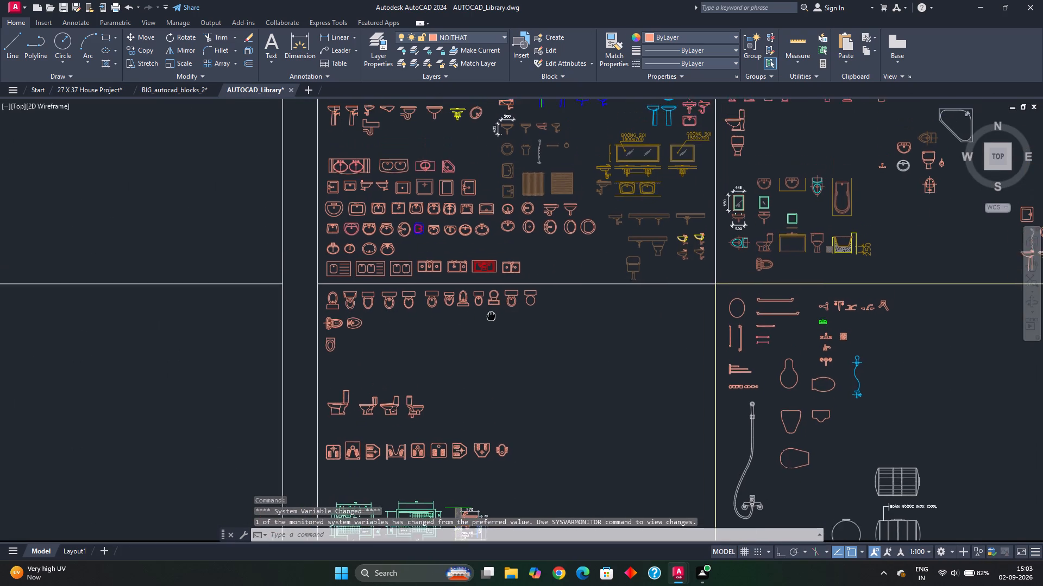
{"action": "middle_click_drag", "start_coordinate": [490, 321], "coordinate": [469, 380]}
{"action": "middle_click_drag", "start_coordinate": [516, 327], "coordinate": [510, 360]}
{"action": "scroll", "coordinate": [511, 363], "scroll_direction": "down", "scroll_amount": 1}
{"action": "middle_click_drag", "start_coordinate": [487, 316], "coordinate": [494, 366]}
{"action": "middle_click_drag", "start_coordinate": [447, 304], "coordinate": [514, 319]}
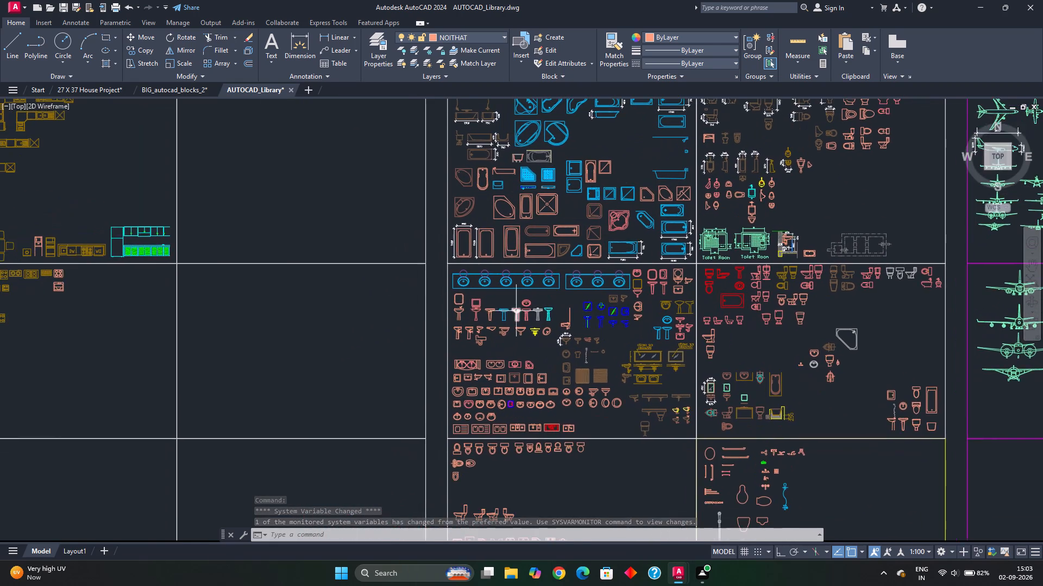
{"action": "scroll", "coordinate": [284, 273], "scroll_direction": "down", "scroll_amount": 1}
{"action": "middle_click_drag", "start_coordinate": [240, 276], "coordinate": [393, 294]}
{"action": "middle_click_drag", "start_coordinate": [309, 362], "coordinate": [373, 264]}
{"action": "scroll", "coordinate": [230, 383], "scroll_direction": "up", "scroll_amount": 2}
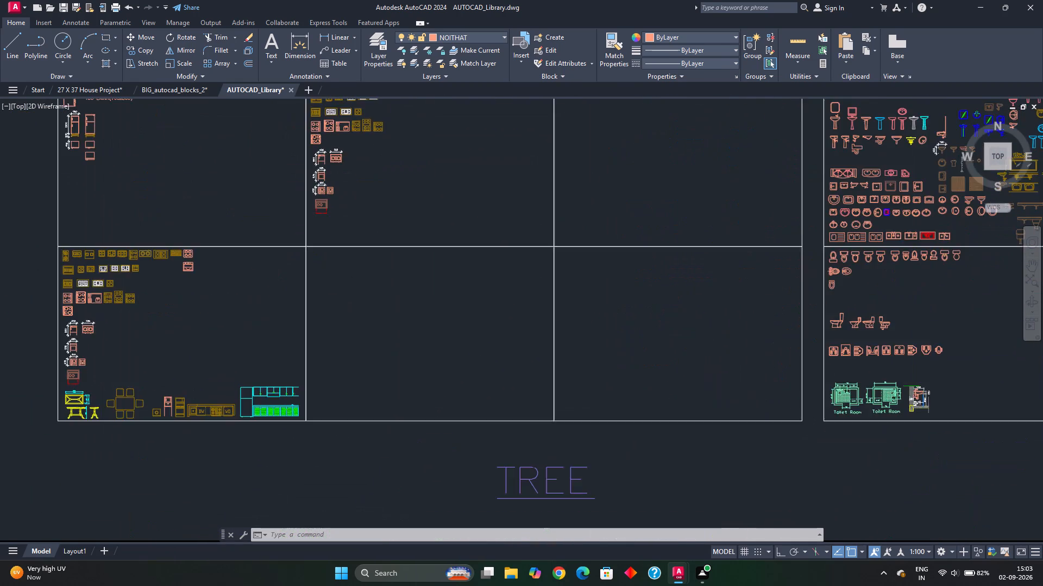
{"action": "scroll", "coordinate": [227, 379], "scroll_direction": "down", "scroll_amount": 2}
{"action": "middle_click_drag", "start_coordinate": [278, 416], "coordinate": [277, 271]}
{"action": "middle_click_drag", "start_coordinate": [381, 400], "coordinate": [112, 363]}
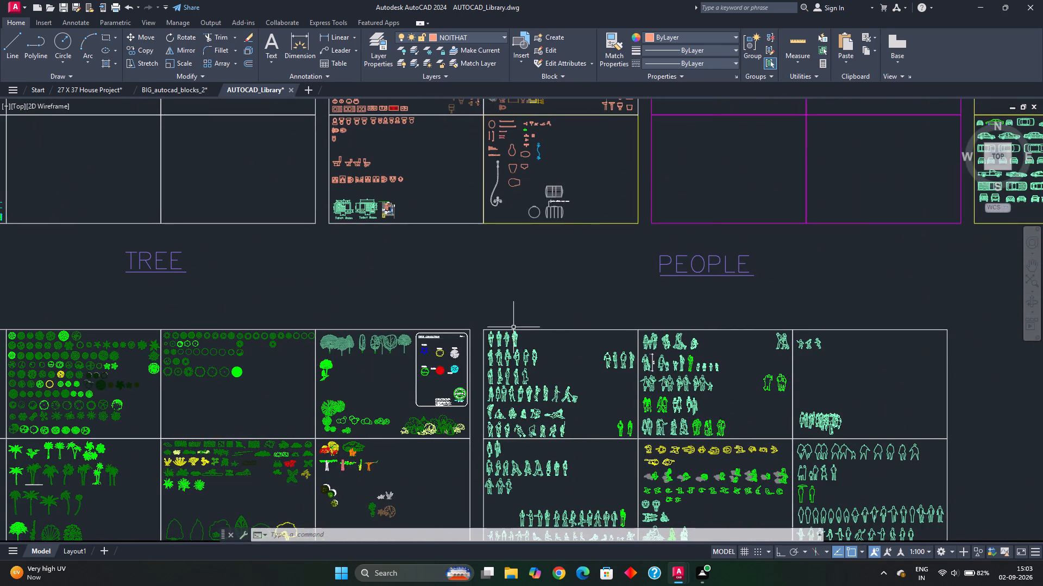
{"action": "middle_click_drag", "start_coordinate": [510, 328], "coordinate": [449, 173]}
{"action": "scroll", "coordinate": [561, 357], "scroll_direction": "down", "scroll_amount": 2}
{"action": "middle_click_drag", "start_coordinate": [566, 328], "coordinate": [322, 399]}
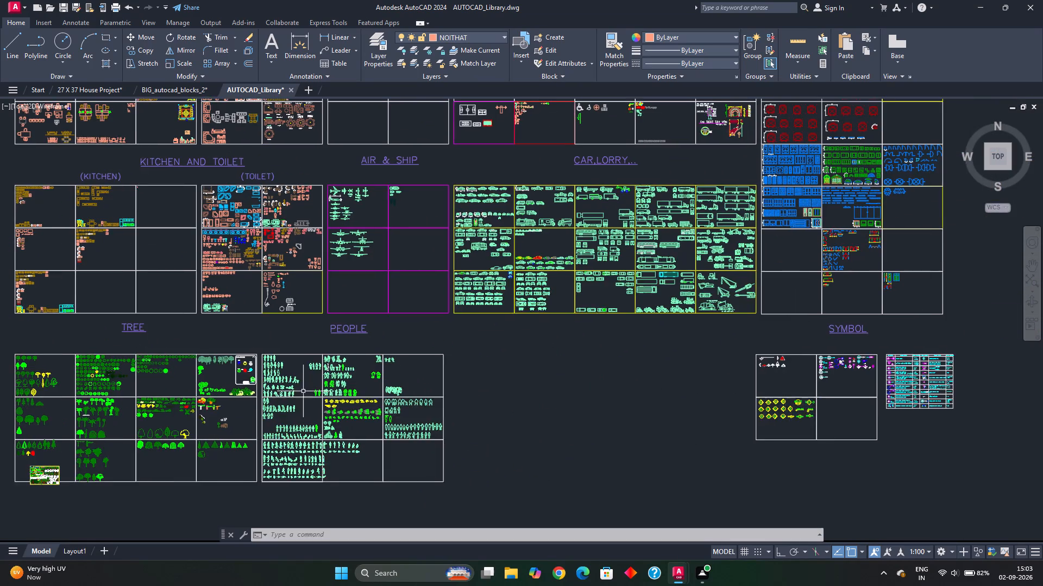
{"action": "middle_click_drag", "start_coordinate": [652, 379], "coordinate": [374, 351]}
{"action": "scroll", "coordinate": [556, 376], "scroll_direction": "up", "scroll_amount": 3}
{"action": "middle_click_drag", "start_coordinate": [623, 348], "coordinate": [551, 374]}
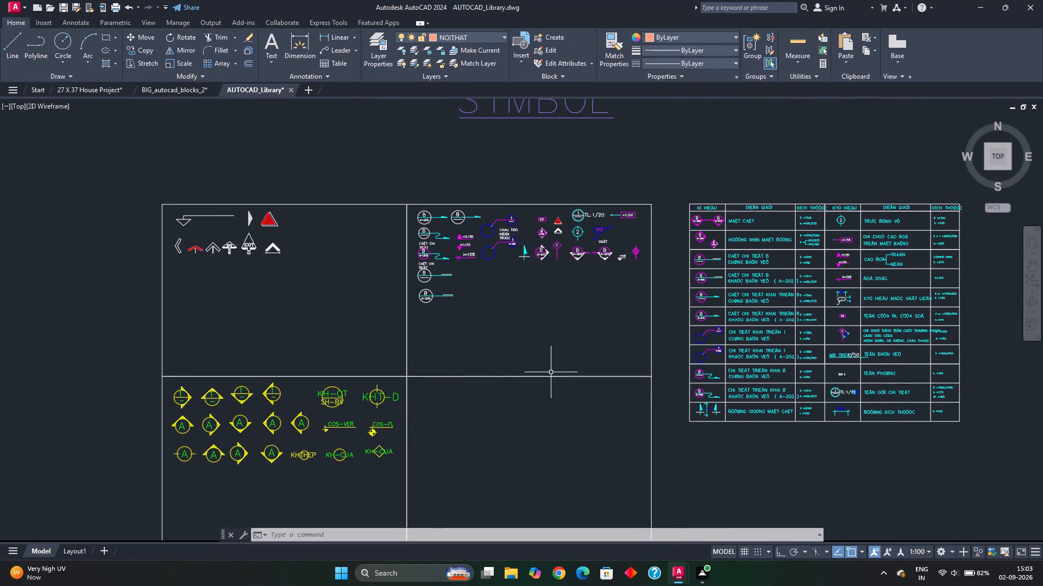
Examine the section, elevation and detail marks in the SYMBOL group for a suitable section mark.
{"action": "scroll", "coordinate": [274, 402], "scroll_direction": "up", "scroll_amount": 1}
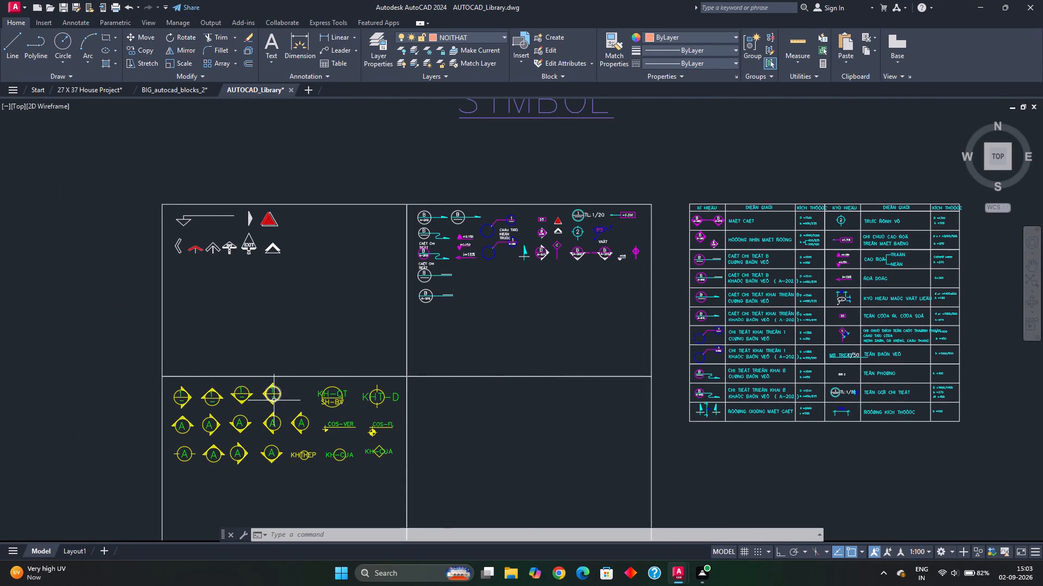
{"action": "scroll", "coordinate": [274, 402], "scroll_direction": "up", "scroll_amount": 1}
{"action": "middle_click_drag", "start_coordinate": [461, 412], "coordinate": [428, 282]}
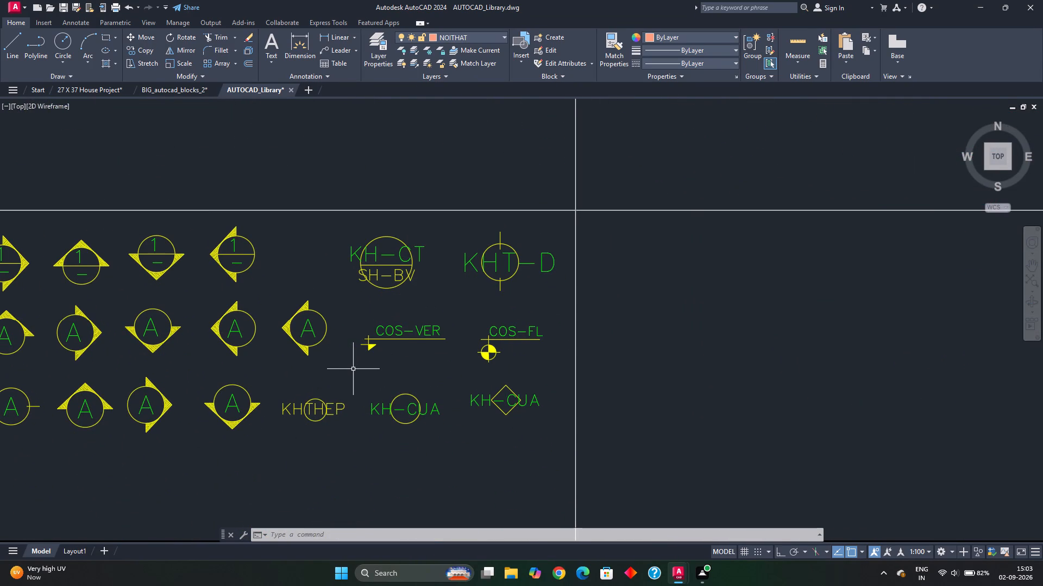
{"action": "scroll", "coordinate": [353, 370], "scroll_direction": "down", "scroll_amount": 1}
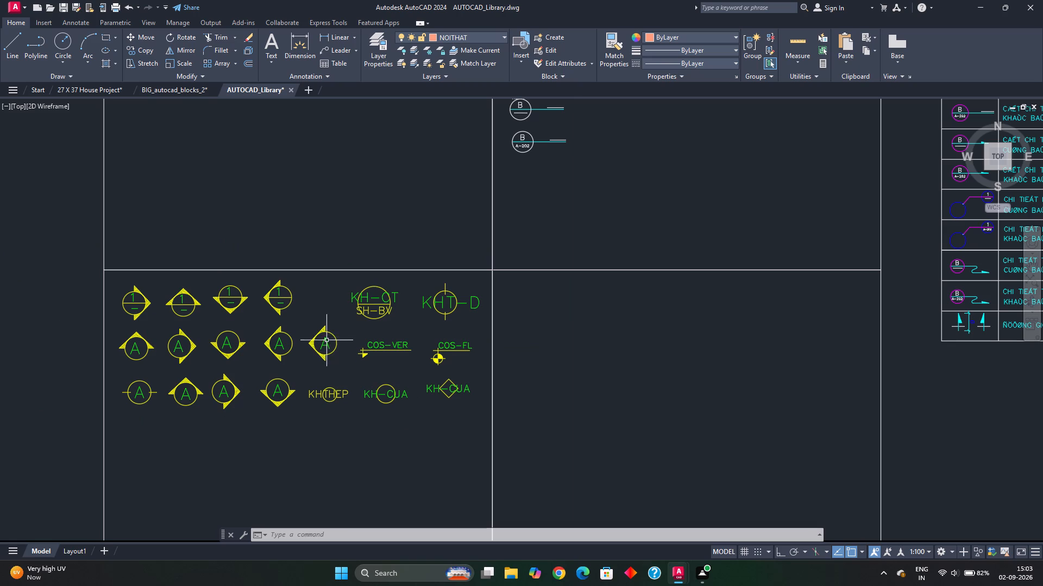
{"action": "scroll", "coordinate": [389, 339], "scroll_direction": "down", "scroll_amount": 1}
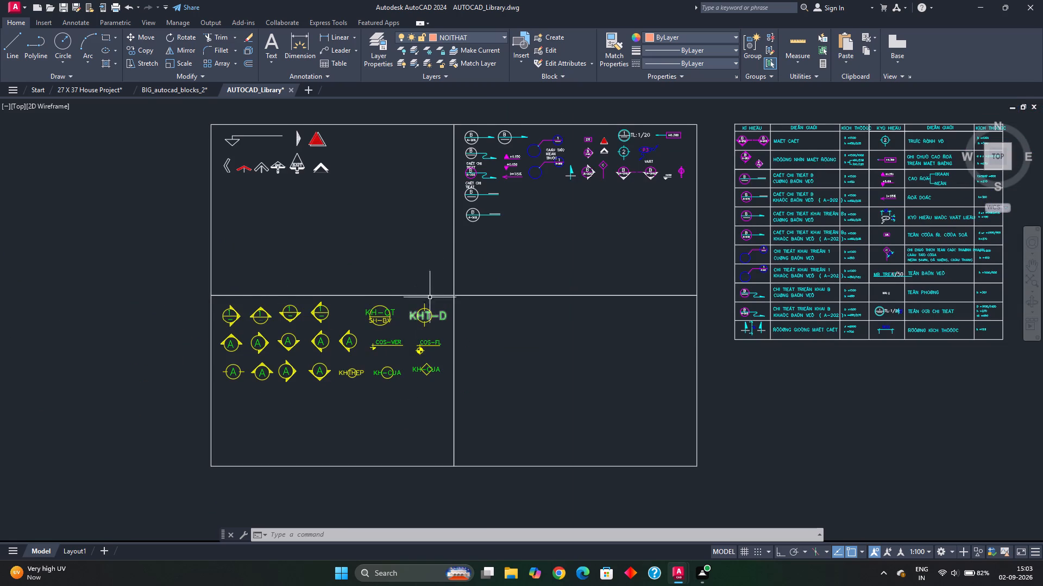
{"action": "middle_click_drag", "start_coordinate": [442, 291], "coordinate": [424, 351]}
{"action": "scroll", "coordinate": [433, 323], "scroll_direction": "down", "scroll_amount": 1}
{"action": "middle_click_drag", "start_coordinate": [446, 280], "coordinate": [435, 334]}
{"action": "scroll", "coordinate": [481, 319], "scroll_direction": "up", "scroll_amount": 3}
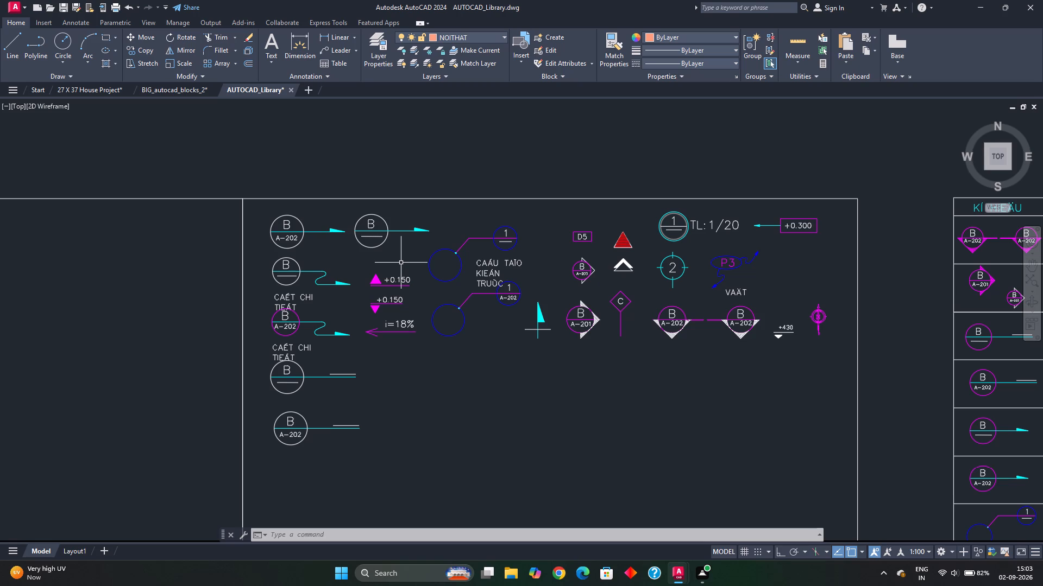
{"action": "scroll", "coordinate": [416, 295], "scroll_direction": "down", "scroll_amount": 1}
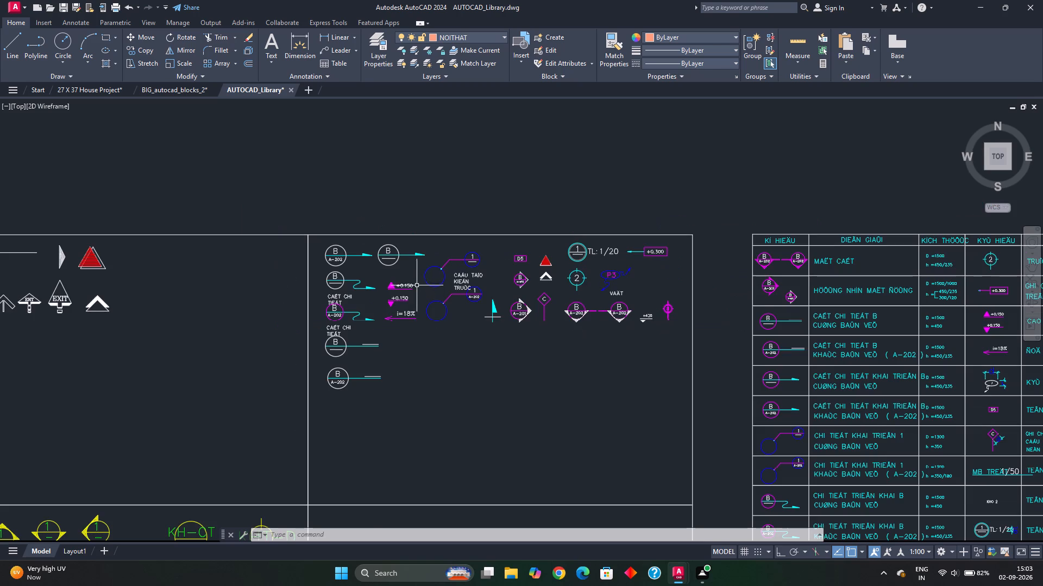
Look through the library's DOOR & WINDOW blocks, from the door and window elevations up to the lift plans.
{"action": "scroll", "coordinate": [481, 314], "scroll_direction": "down", "scroll_amount": 1}
{"action": "middle_click_drag", "start_coordinate": [512, 335], "coordinate": [417, 369]}
{"action": "middle_click_drag", "start_coordinate": [416, 276], "coordinate": [436, 451]}
{"action": "scroll", "coordinate": [438, 341], "scroll_direction": "down", "scroll_amount": 1}
{"action": "middle_click_drag", "start_coordinate": [416, 288], "coordinate": [477, 460]}
{"action": "middle_click_drag", "start_coordinate": [291, 372], "coordinate": [370, 461]}
{"action": "middle_click_drag", "start_coordinate": [393, 351], "coordinate": [401, 372]}
{"action": "scroll", "coordinate": [437, 341], "scroll_direction": "up", "scroll_amount": 2}
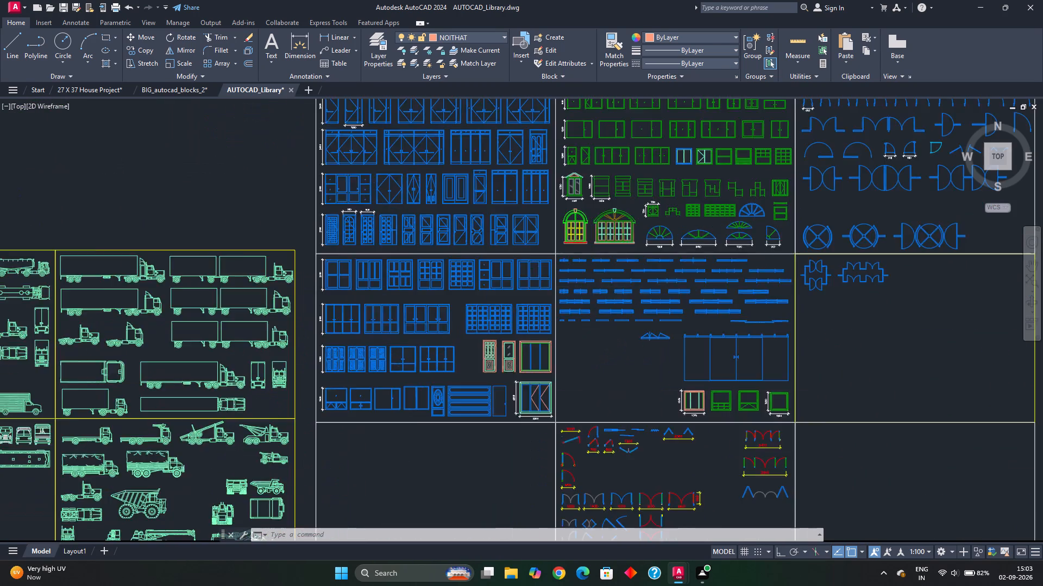
{"action": "scroll", "coordinate": [437, 341], "scroll_direction": "up", "scroll_amount": 1}
{"action": "middle_click_drag", "start_coordinate": [468, 390], "coordinate": [474, 329]}
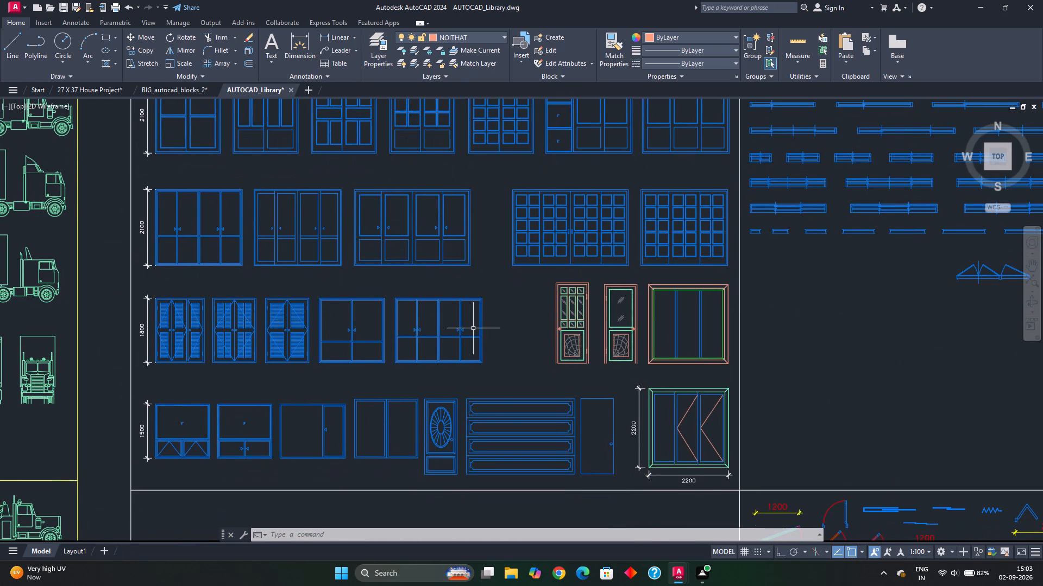
{"action": "scroll", "coordinate": [473, 331], "scroll_direction": "down", "scroll_amount": 2}
{"action": "middle_click_drag", "start_coordinate": [472, 329], "coordinate": [461, 373]}
{"action": "middle_click_drag", "start_coordinate": [499, 301], "coordinate": [483, 351]}
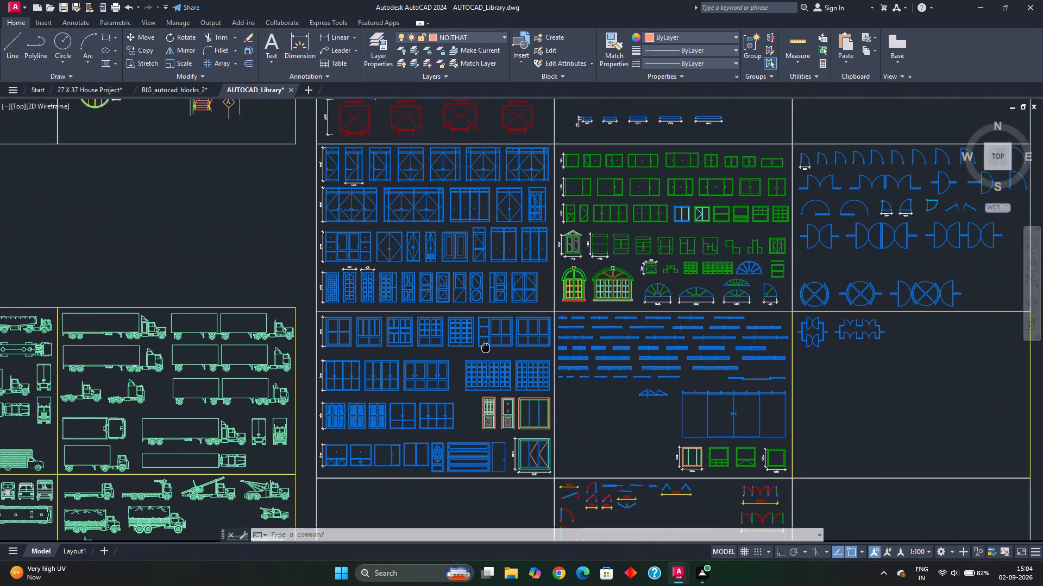
{"action": "middle_click_drag", "start_coordinate": [483, 351], "coordinate": [480, 356]}
{"action": "scroll", "coordinate": [616, 391], "scroll_direction": "up", "scroll_amount": 2}
{"action": "middle_click_drag", "start_coordinate": [616, 391], "coordinate": [420, 394]}
{"action": "scroll", "coordinate": [461, 375], "scroll_direction": "down", "scroll_amount": 1}
{"action": "middle_click_drag", "start_coordinate": [472, 340], "coordinate": [469, 397]}
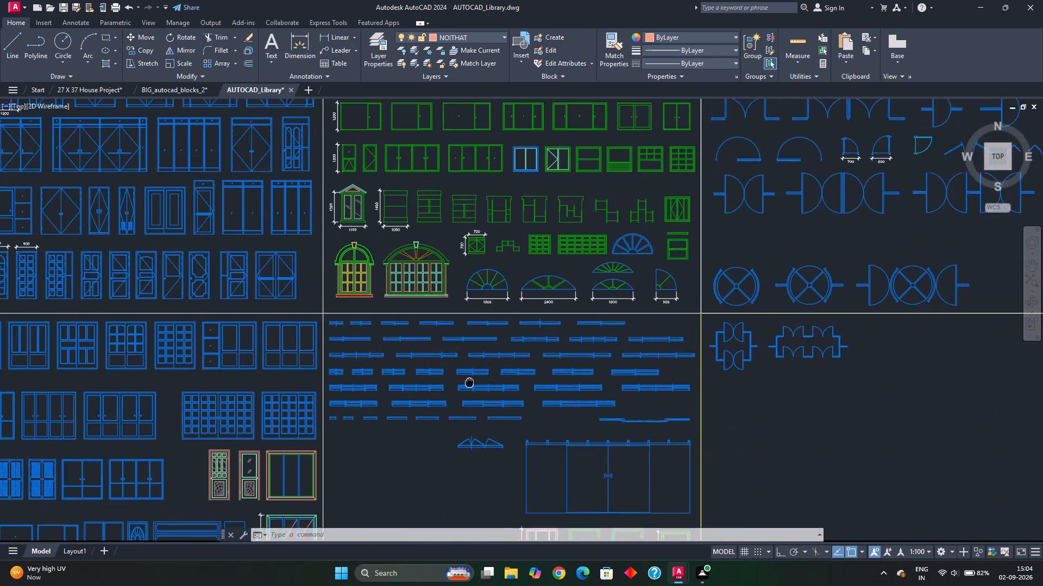
{"action": "middle_click_drag", "start_coordinate": [469, 397], "coordinate": [466, 414]}
{"action": "scroll", "coordinate": [472, 356], "scroll_direction": "down", "scroll_amount": 1}
{"action": "middle_click_drag", "start_coordinate": [467, 317], "coordinate": [482, 377]}
{"action": "middle_click_drag", "start_coordinate": [379, 297], "coordinate": [479, 419]}
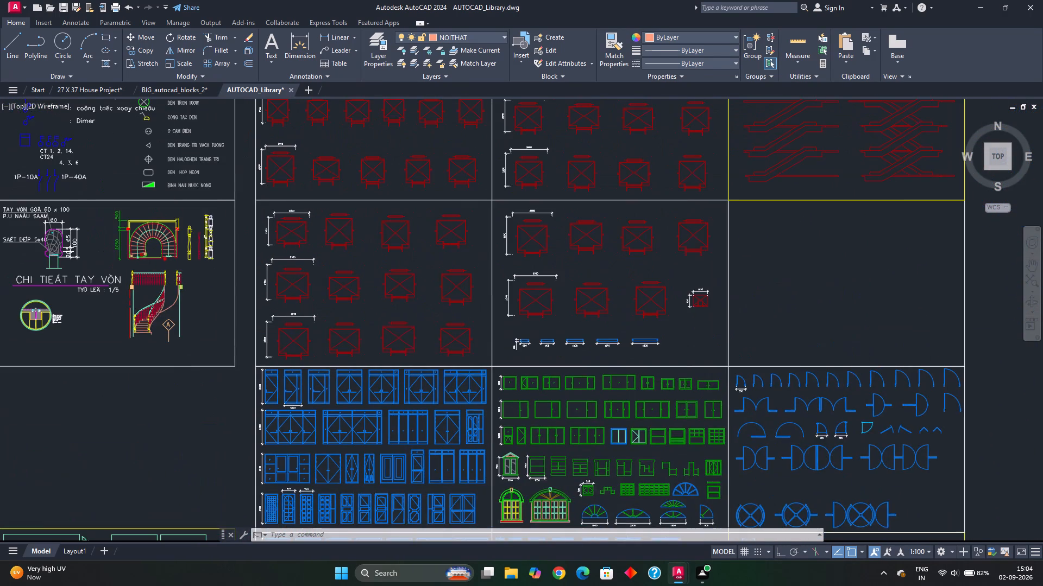
{"action": "middle_click_drag", "start_coordinate": [388, 339], "coordinate": [428, 418]}
{"action": "middle_click_drag", "start_coordinate": [406, 341], "coordinate": [454, 409]}
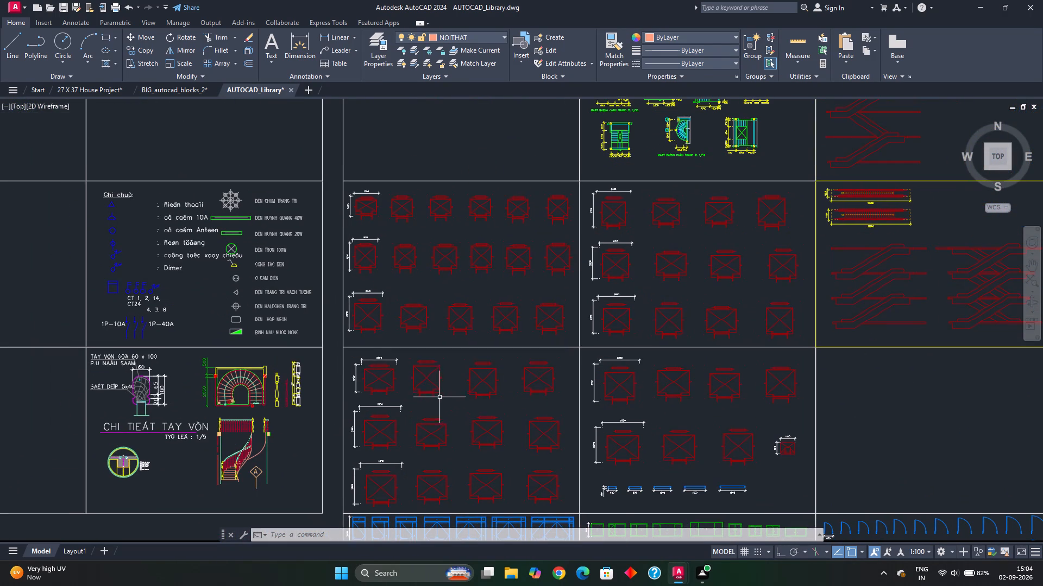
Look through the library's EVERYTHING group of chests, fans, pianos and other miscellaneous blocks.
{"action": "scroll", "coordinate": [307, 357], "scroll_direction": "down", "scroll_amount": 2}
{"action": "middle_click_drag", "start_coordinate": [270, 370], "coordinate": [477, 412]}
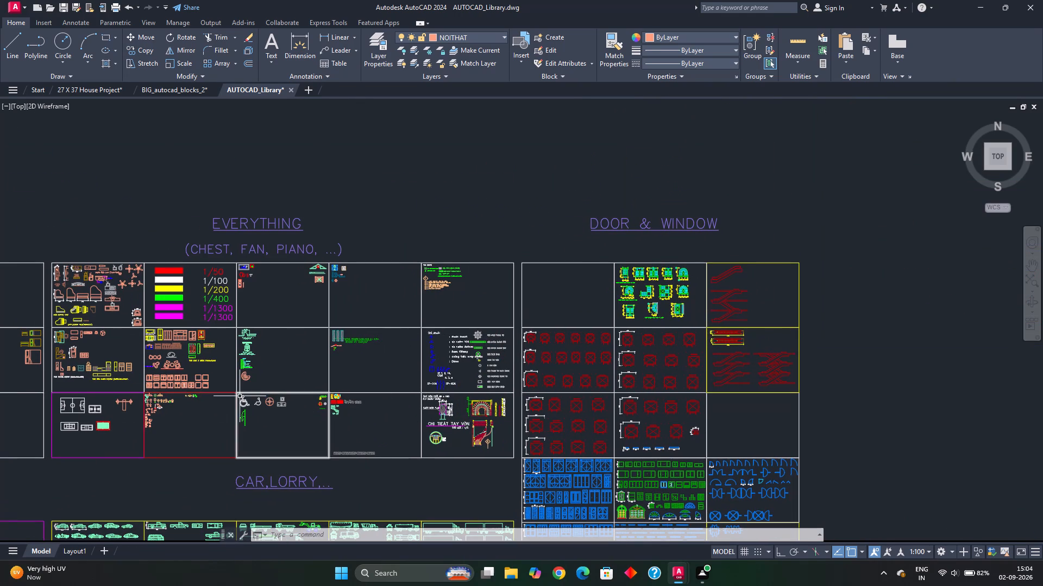
{"action": "scroll", "coordinate": [195, 377], "scroll_direction": "up", "scroll_amount": 1}
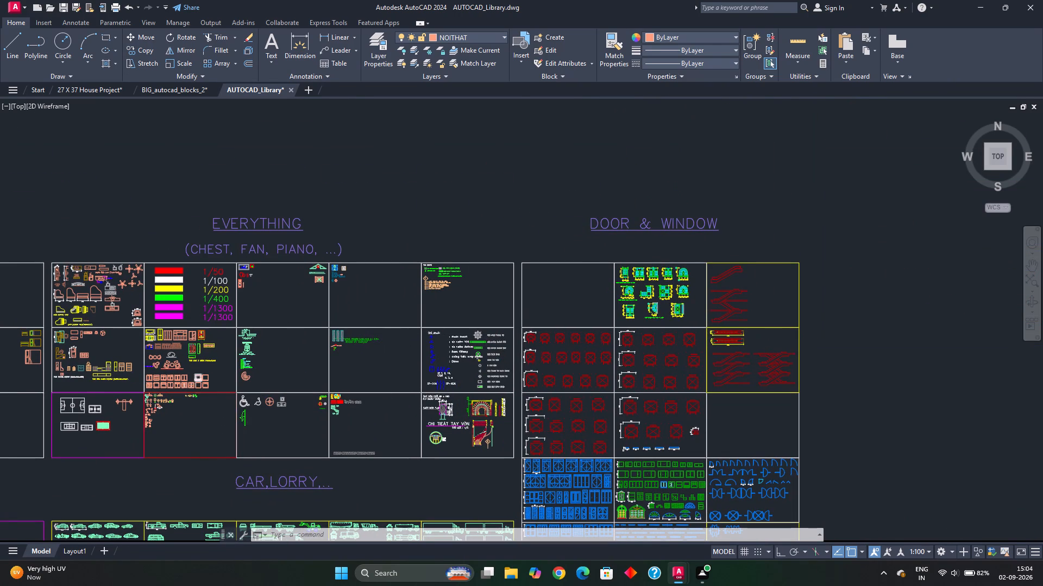
{"action": "scroll", "coordinate": [196, 376], "scroll_direction": "up", "scroll_amount": 1}
{"action": "middle_click_drag", "start_coordinate": [227, 391], "coordinate": [411, 373]}
{"action": "scroll", "coordinate": [363, 387], "scroll_direction": "up", "scroll_amount": 2}
{"action": "middle_click_drag", "start_coordinate": [333, 387], "coordinate": [504, 413]}
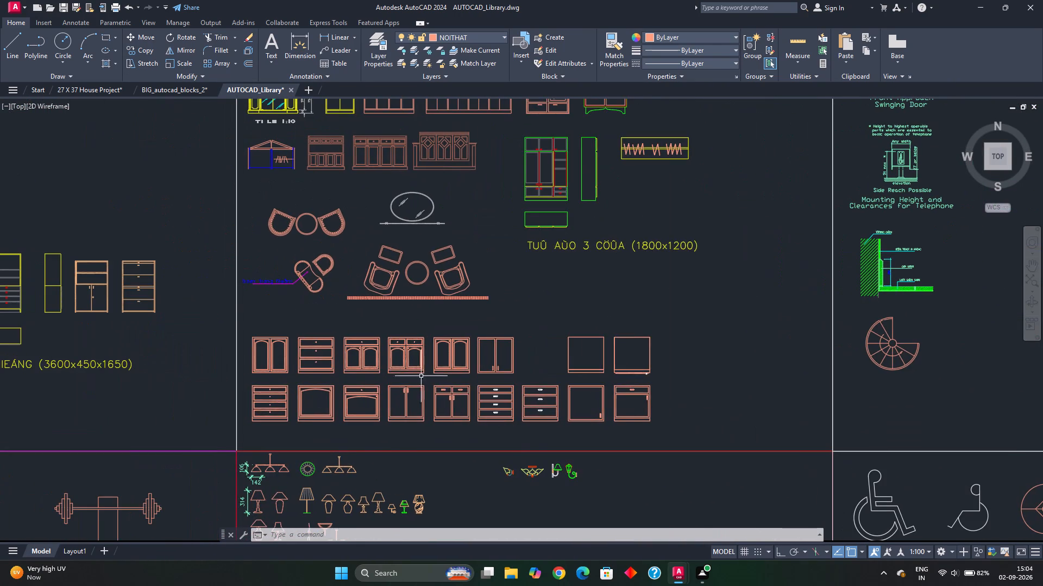
{"action": "scroll", "coordinate": [421, 377], "scroll_direction": "down", "scroll_amount": 1}
{"action": "middle_click_drag", "start_coordinate": [310, 359], "coordinate": [435, 364]}
{"action": "scroll", "coordinate": [302, 345], "scroll_direction": "down", "scroll_amount": 1}
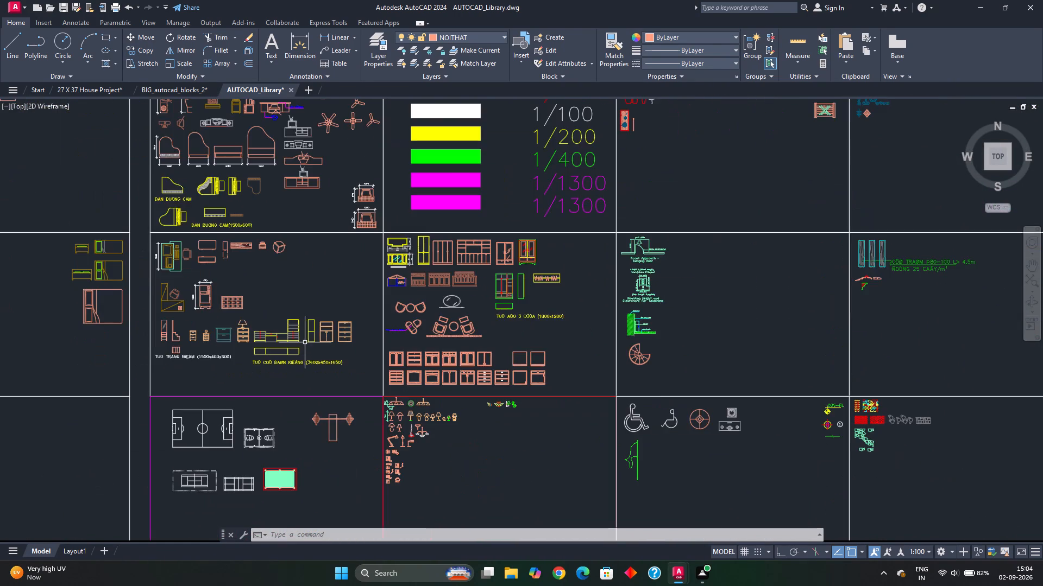
{"action": "middle_click_drag", "start_coordinate": [318, 358], "coordinate": [380, 432]}
{"action": "middle_click_drag", "start_coordinate": [346, 322], "coordinate": [486, 321]}
{"action": "middle_click_drag", "start_coordinate": [260, 379], "coordinate": [423, 372]}
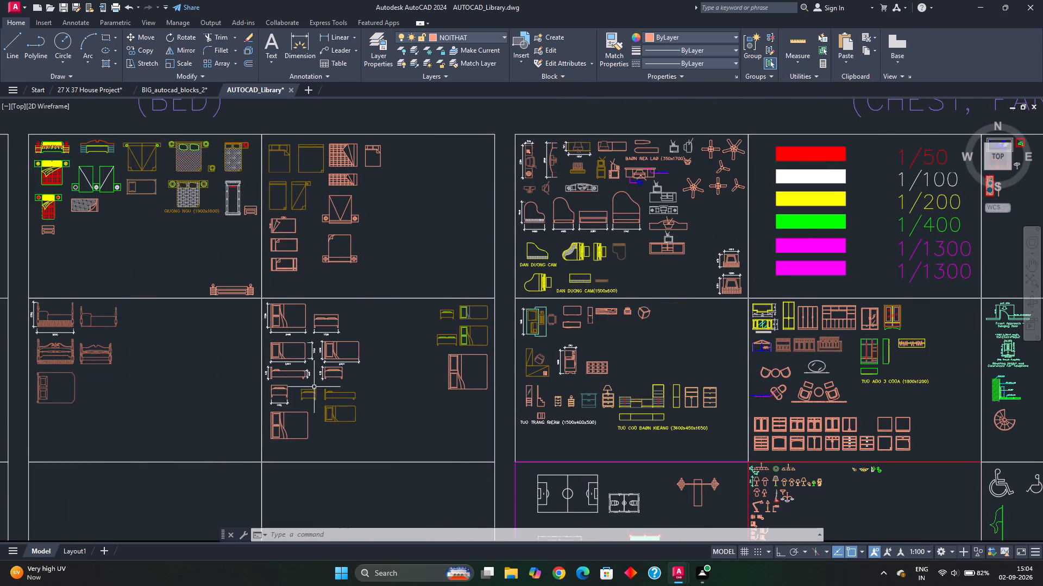
Look through the library's bed, sofa, table and chair, and kitchen and toilet block groups.
{"action": "scroll", "coordinate": [311, 406], "scroll_direction": "down", "scroll_amount": 1}
{"action": "middle_click_drag", "start_coordinate": [359, 429], "coordinate": [414, 390]}
{"action": "scroll", "coordinate": [386, 383], "scroll_direction": "up", "scroll_amount": 1}
{"action": "middle_click_drag", "start_coordinate": [311, 426], "coordinate": [536, 346]}
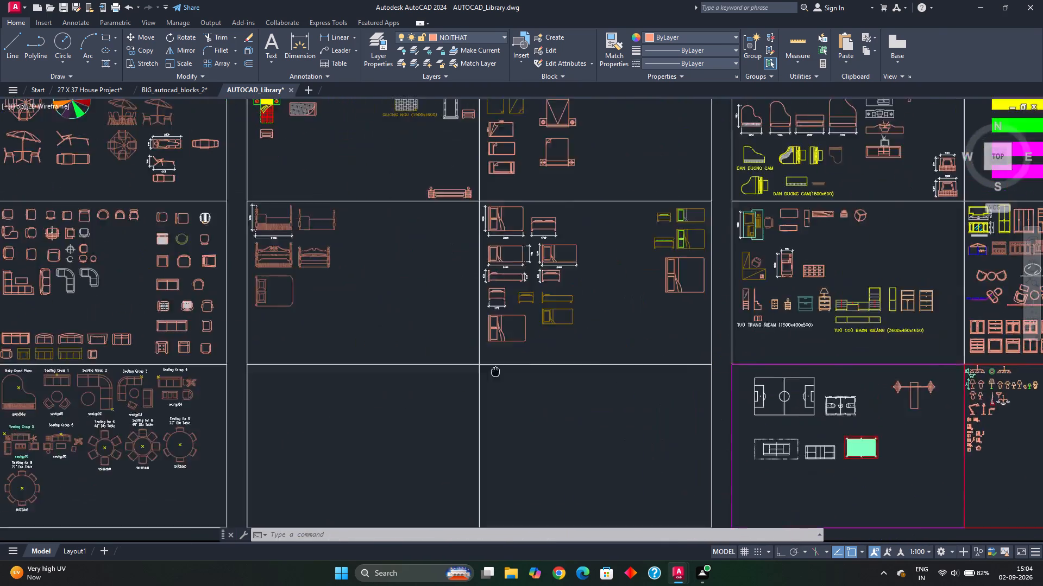
{"action": "middle_click_drag", "start_coordinate": [536, 346], "coordinate": [562, 327]}
{"action": "middle_click_drag", "start_coordinate": [259, 388], "coordinate": [386, 411]}
{"action": "scroll", "coordinate": [230, 341], "scroll_direction": "up", "scroll_amount": 2}
{"action": "middle_click_drag", "start_coordinate": [230, 338], "coordinate": [457, 364]}
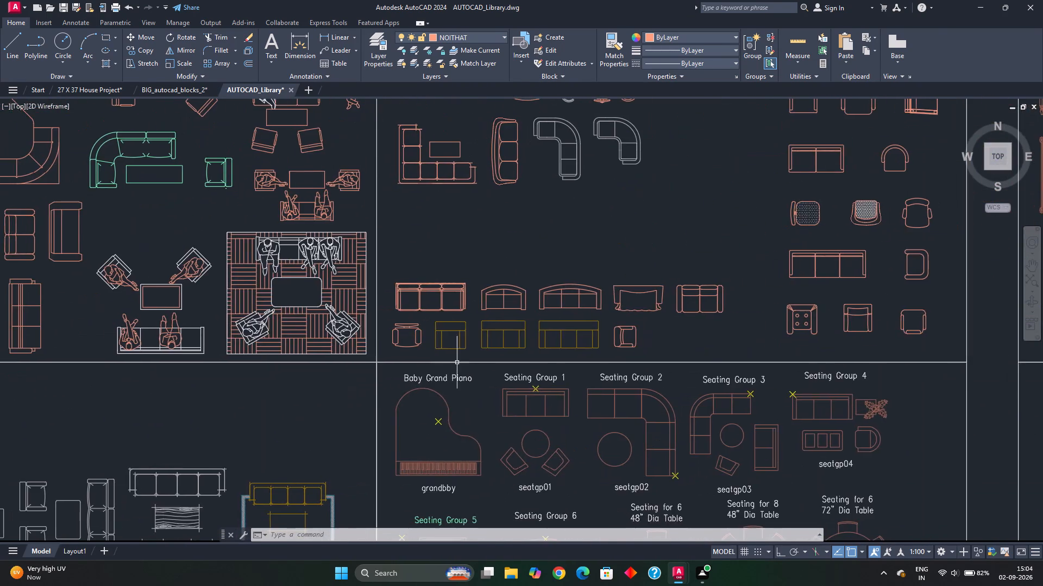
{"action": "scroll", "coordinate": [380, 381], "scroll_direction": "down", "scroll_amount": 1}
{"action": "middle_click_drag", "start_coordinate": [340, 432], "coordinate": [456, 271]}
{"action": "middle_click_drag", "start_coordinate": [329, 397], "coordinate": [541, 369]}
{"action": "scroll", "coordinate": [335, 337], "scroll_direction": "down", "scroll_amount": 1}
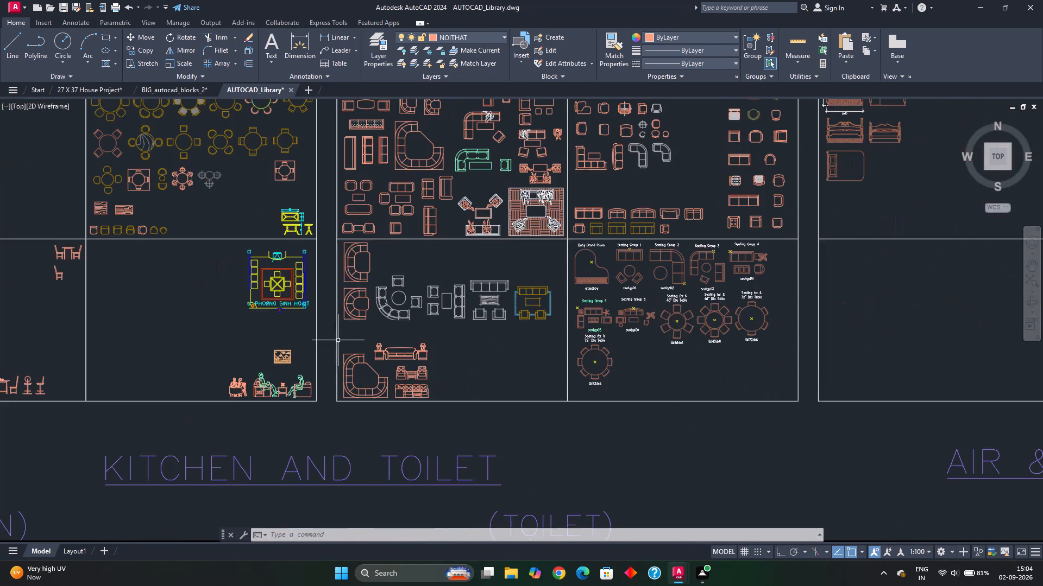
{"action": "middle_click_drag", "start_coordinate": [339, 344], "coordinate": [437, 436]}
{"action": "middle_click_drag", "start_coordinate": [341, 317], "coordinate": [542, 269]}
{"action": "middle_click_drag", "start_coordinate": [289, 338], "coordinate": [436, 352]}
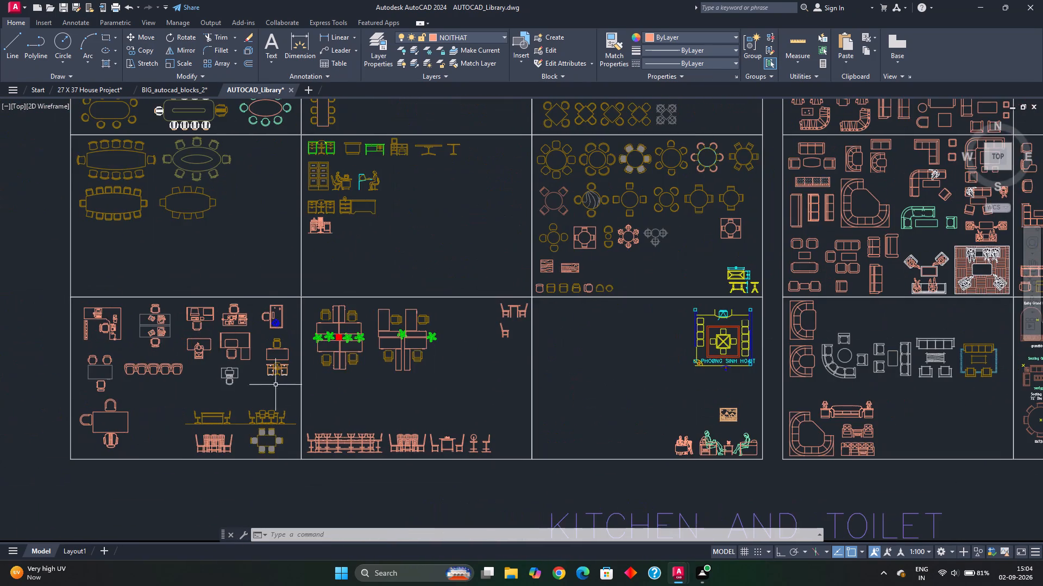
{"action": "middle_click_drag", "start_coordinate": [240, 396], "coordinate": [271, 489]}
{"action": "middle_click_drag", "start_coordinate": [284, 324], "coordinate": [290, 423]}
{"action": "middle_click_drag", "start_coordinate": [403, 310], "coordinate": [365, 333]}
{"action": "middle_click_drag", "start_coordinate": [551, 356], "coordinate": [366, 333]}
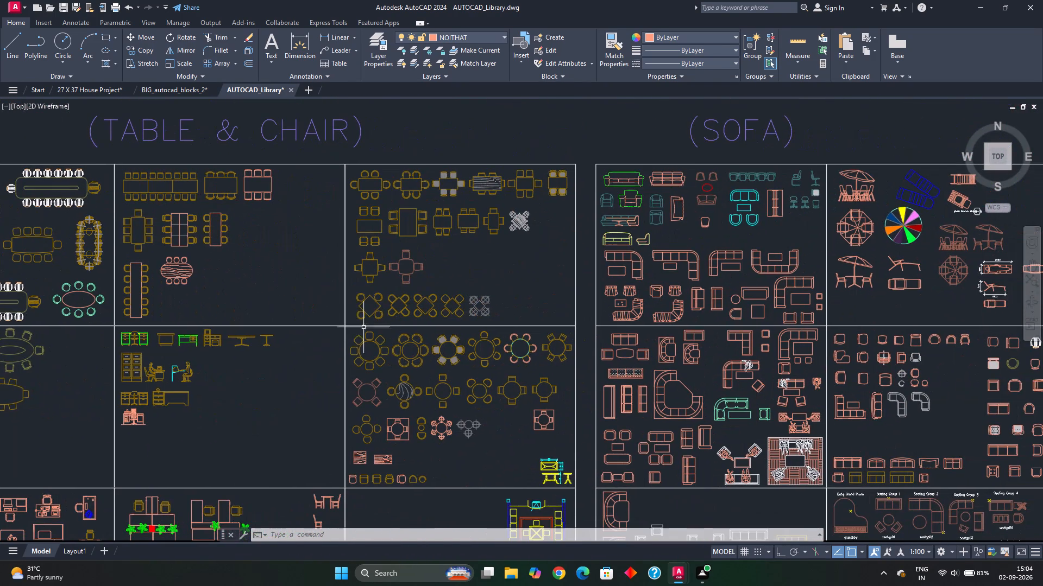
{"action": "middle_click", "coordinate": [470, 249]}
{"action": "middle_click_drag", "start_coordinate": [475, 371], "coordinate": [407, 233]}
{"action": "middle_click_drag", "start_coordinate": [406, 427], "coordinate": [290, 297]}
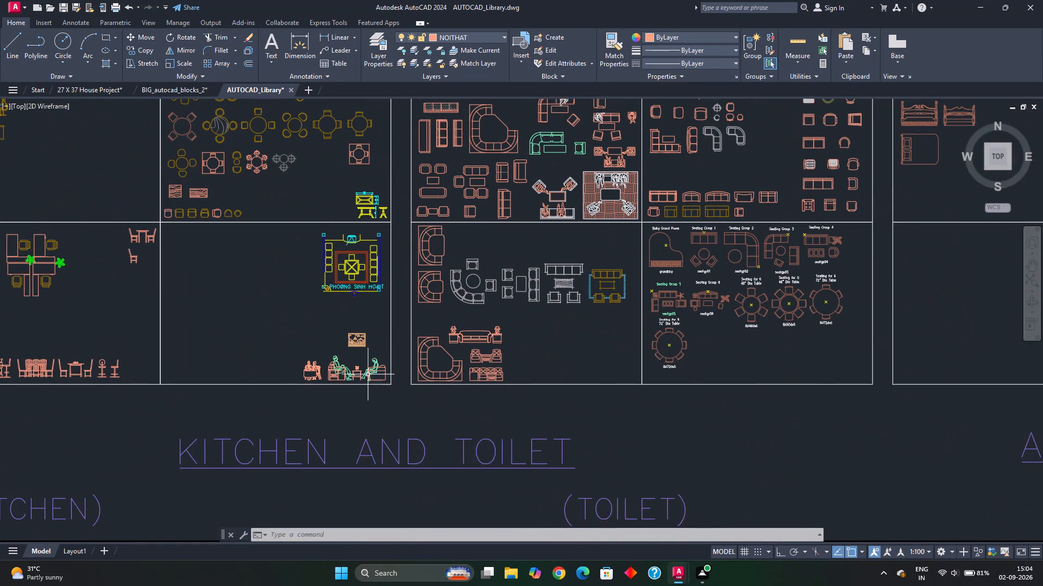
{"action": "middle_click_drag", "start_coordinate": [380, 386], "coordinate": [340, 322]}
{"action": "scroll", "coordinate": [376, 409], "scroll_direction": "down", "scroll_amount": 1}
{"action": "middle_click_drag", "start_coordinate": [349, 460], "coordinate": [386, 284]}
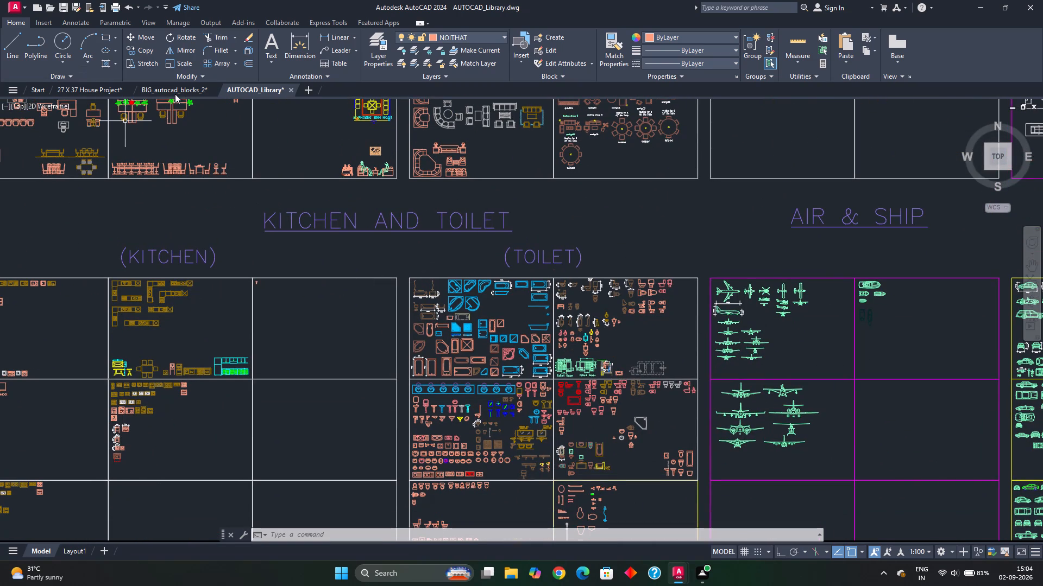
Switch to the BIG_autocad_blocks_2 drawing and look through its material hatch table and the ARCON LIBRARY grid for a section symbol.
{"action": "left_click", "coordinate": [184, 86]}
{"action": "scroll", "coordinate": [350, 304], "scroll_direction": "down", "scroll_amount": 5}
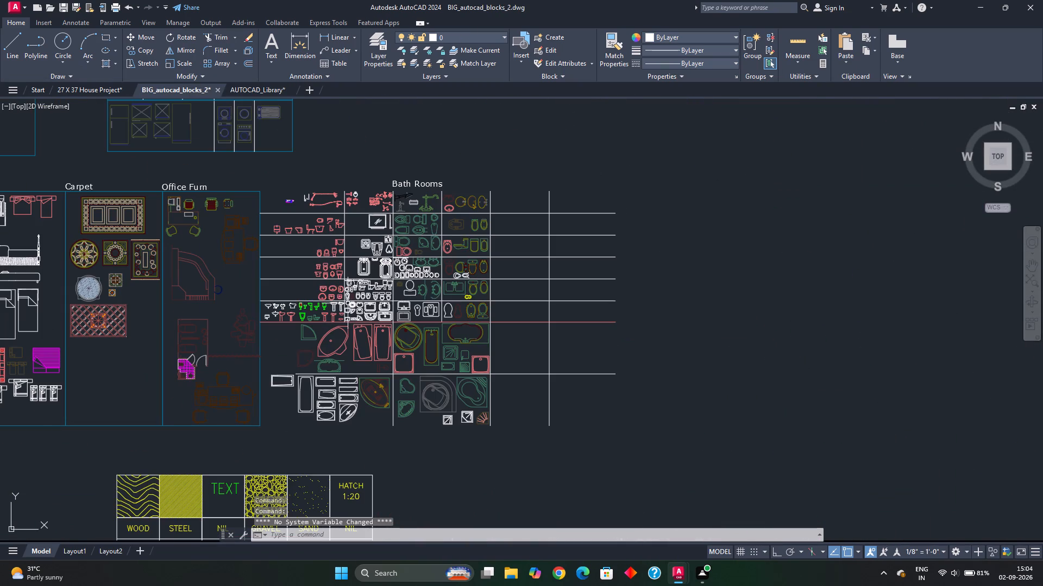
{"action": "middle_click_drag", "start_coordinate": [321, 375], "coordinate": [393, 247]}
{"action": "scroll", "coordinate": [300, 354], "scroll_direction": "up", "scroll_amount": 1}
{"action": "middle_click_drag", "start_coordinate": [300, 354], "coordinate": [385, 240]}
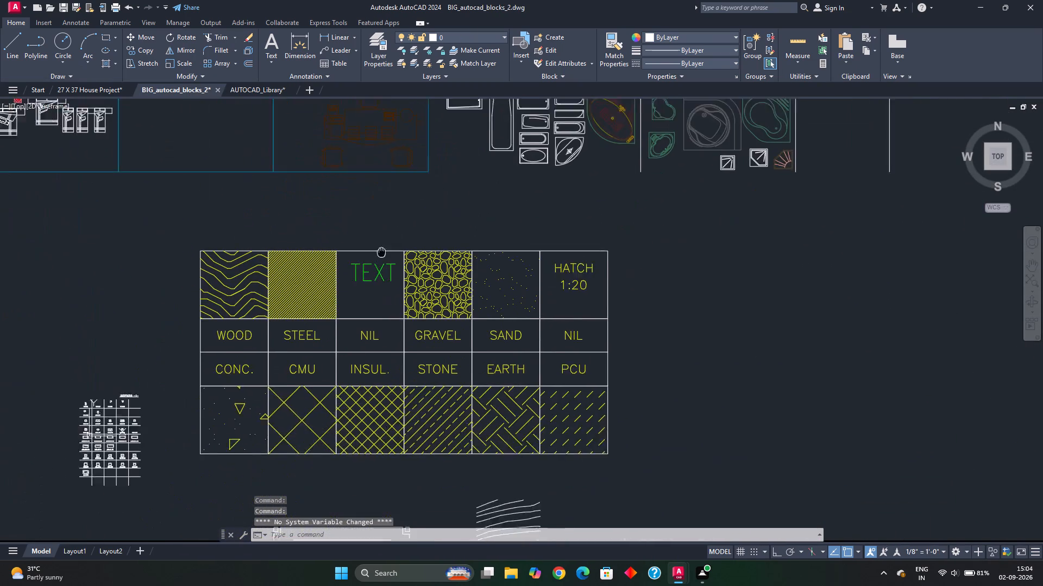
{"action": "middle_click_drag", "start_coordinate": [385, 240], "coordinate": [386, 238]}
{"action": "middle_click_drag", "start_coordinate": [288, 428], "coordinate": [319, 223]}
{"action": "scroll", "coordinate": [324, 308], "scroll_direction": "down", "scroll_amount": 2}
{"action": "middle_click_drag", "start_coordinate": [186, 366], "coordinate": [259, 361]}
{"action": "middle_click_drag", "start_coordinate": [180, 391], "coordinate": [368, 330]}
{"action": "scroll", "coordinate": [246, 394], "scroll_direction": "up", "scroll_amount": 2}
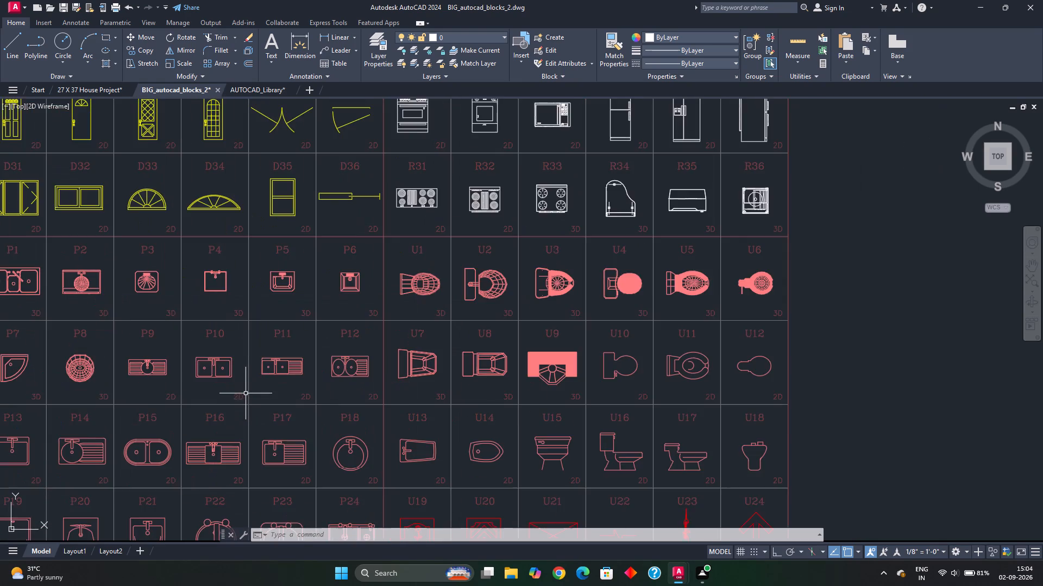
{"action": "scroll", "coordinate": [246, 397], "scroll_direction": "down", "scroll_amount": 2}
{"action": "scroll", "coordinate": [252, 450], "scroll_direction": "down", "scroll_amount": 1}
{"action": "middle_click_drag", "start_coordinate": [258, 441], "coordinate": [308, 368]}
{"action": "scroll", "coordinate": [180, 429], "scroll_direction": "up", "scroll_amount": 2}
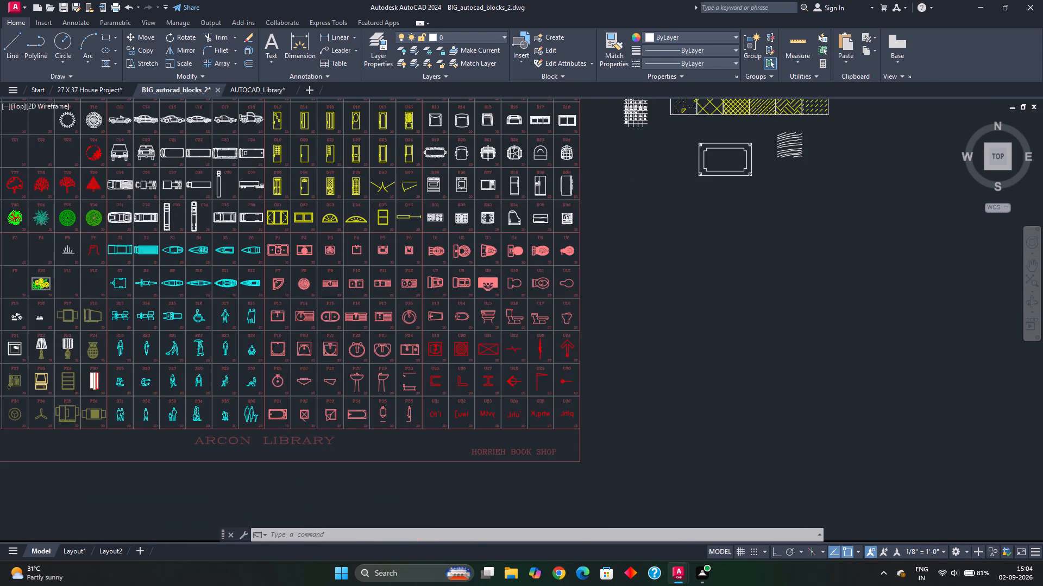
{"action": "scroll", "coordinate": [180, 429], "scroll_direction": "up", "scroll_amount": 2}
{"action": "scroll", "coordinate": [180, 429], "scroll_direction": "down", "scroll_amount": 4}
Look through the Sofa and Other Furn groups and the MEUBLE furniture table for a usable symbol.
{"action": "middle_click_drag", "start_coordinate": [203, 340], "coordinate": [289, 475]}
{"action": "middle_click", "coordinate": [237, 260]}
{"action": "scroll", "coordinate": [237, 260], "scroll_direction": "up", "scroll_amount": 3}
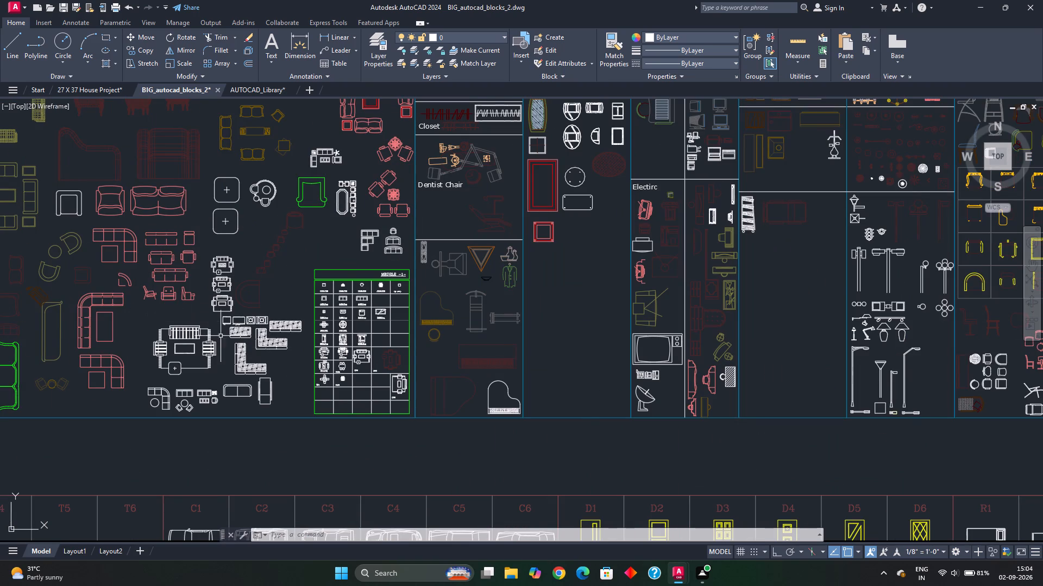
{"action": "scroll", "coordinate": [334, 332], "scroll_direction": "up", "scroll_amount": 2}
{"action": "middle_click_drag", "start_coordinate": [350, 374], "coordinate": [331, 290]}
{"action": "scroll", "coordinate": [317, 331], "scroll_direction": "up", "scroll_amount": 2}
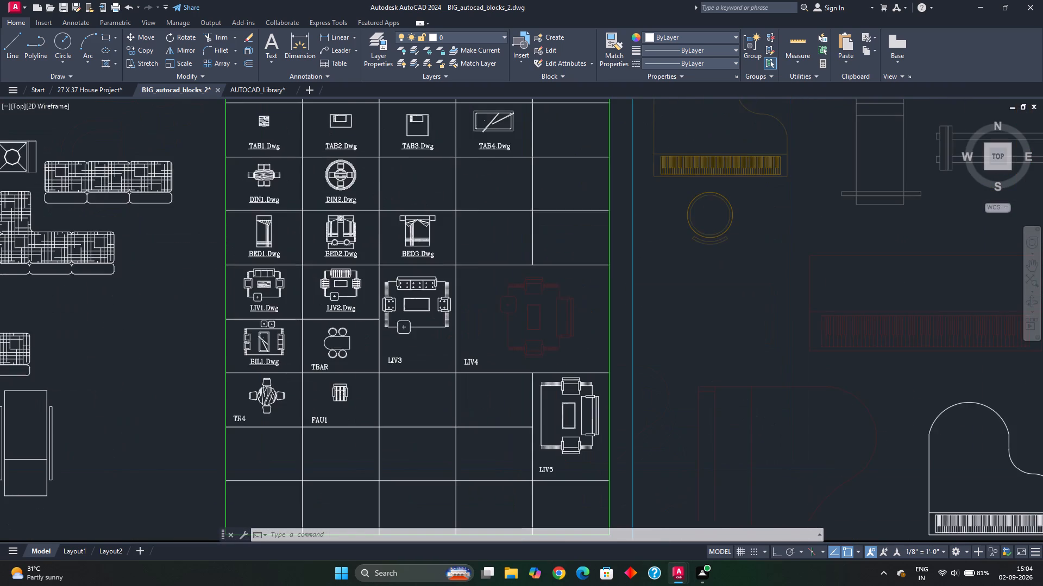
{"action": "scroll", "coordinate": [321, 332], "scroll_direction": "down", "scroll_amount": 1}
{"action": "middle_click_drag", "start_coordinate": [338, 322], "coordinate": [331, 494]}
{"action": "scroll", "coordinate": [357, 441], "scroll_direction": "down", "scroll_amount": 2}
{"action": "middle_click_drag", "start_coordinate": [330, 311], "coordinate": [415, 410]}
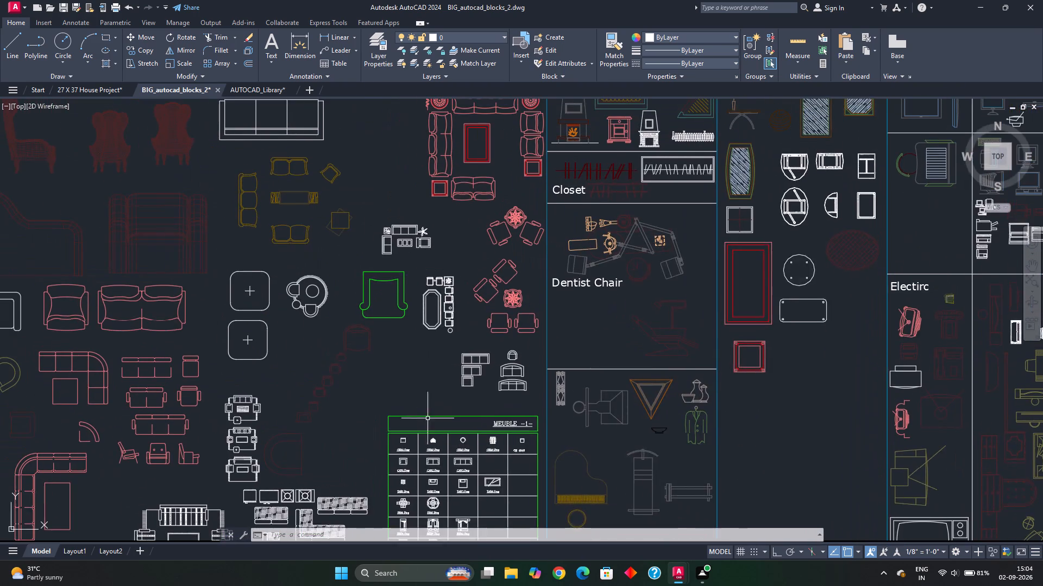
{"action": "scroll", "coordinate": [345, 360], "scroll_direction": "down", "scroll_amount": 1}
{"action": "middle_click_drag", "start_coordinate": [310, 328], "coordinate": [325, 353]}
{"action": "middle_click_drag", "start_coordinate": [281, 374], "coordinate": [435, 314]}
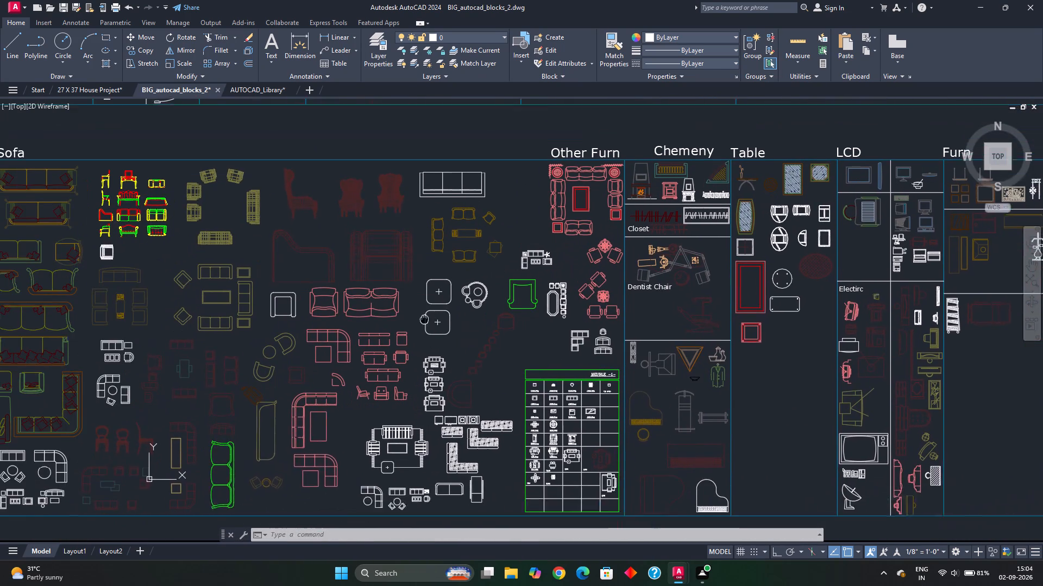
{"action": "middle_click_drag", "start_coordinate": [272, 358], "coordinate": [412, 277]}
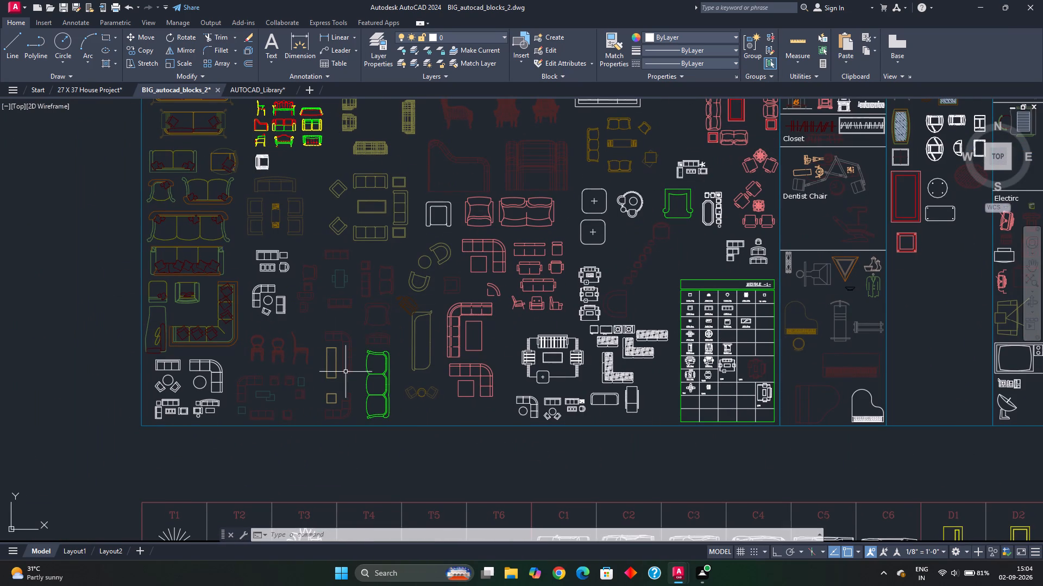
Look through the row of Door, Caboard, PLay Graound and Dinning Table I blocks.
{"action": "middle_click_drag", "start_coordinate": [403, 311], "coordinate": [367, 442]}
{"action": "middle_click_drag", "start_coordinate": [392, 285], "coordinate": [378, 429]}
{"action": "middle_click_drag", "start_coordinate": [385, 311], "coordinate": [375, 364]}
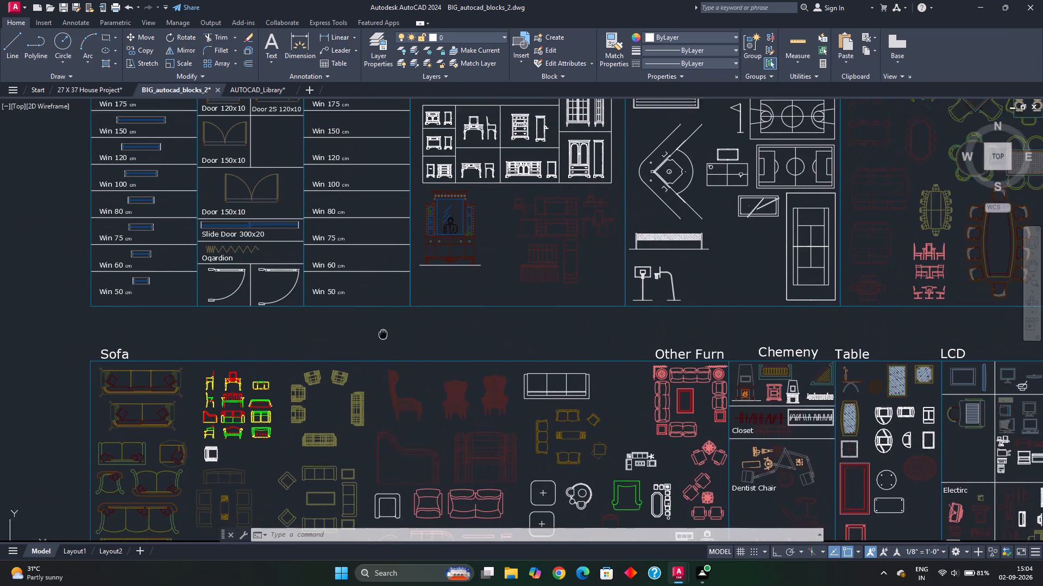
{"action": "middle_click_drag", "start_coordinate": [375, 364], "coordinate": [292, 424]}
{"action": "middle_click_drag", "start_coordinate": [376, 299], "coordinate": [296, 426]}
{"action": "scroll", "coordinate": [366, 283], "scroll_direction": "up", "scroll_amount": 1}
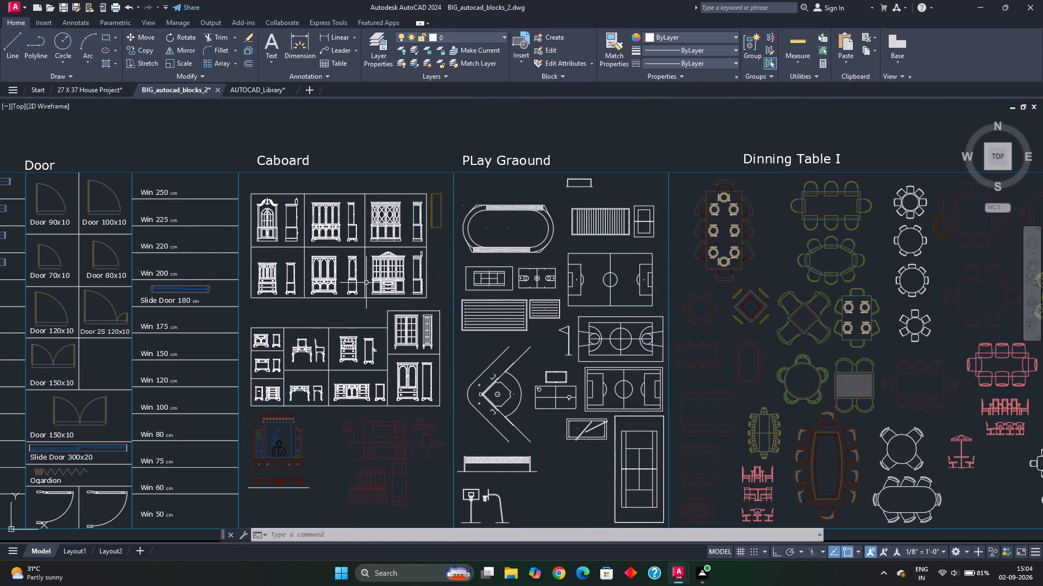
{"action": "scroll", "coordinate": [370, 318], "scroll_direction": "down", "scroll_amount": 1}
{"action": "middle_click_drag", "start_coordinate": [437, 329], "coordinate": [376, 290]}
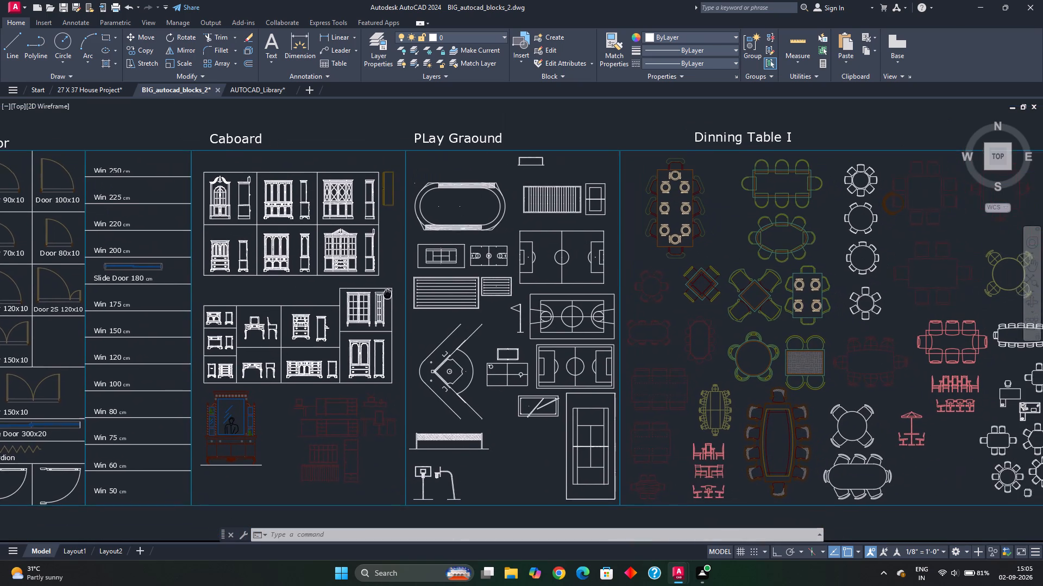
{"action": "middle_click_drag", "start_coordinate": [376, 290], "coordinate": [367, 287]}
{"action": "scroll", "coordinate": [444, 340], "scroll_direction": "down", "scroll_amount": 1}
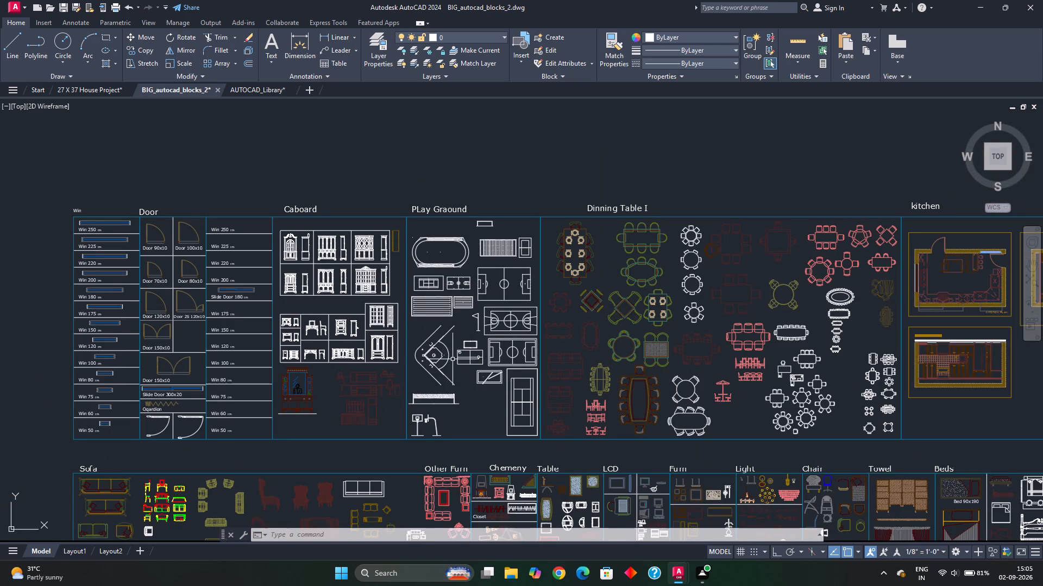
Look through the kitchen layouts, the kitchen sink and appliance blocks, and the Bath Rooms group.
{"action": "middle_click_drag", "start_coordinate": [450, 361], "coordinate": [189, 321]}
{"action": "middle_click_drag", "start_coordinate": [426, 352], "coordinate": [147, 313]}
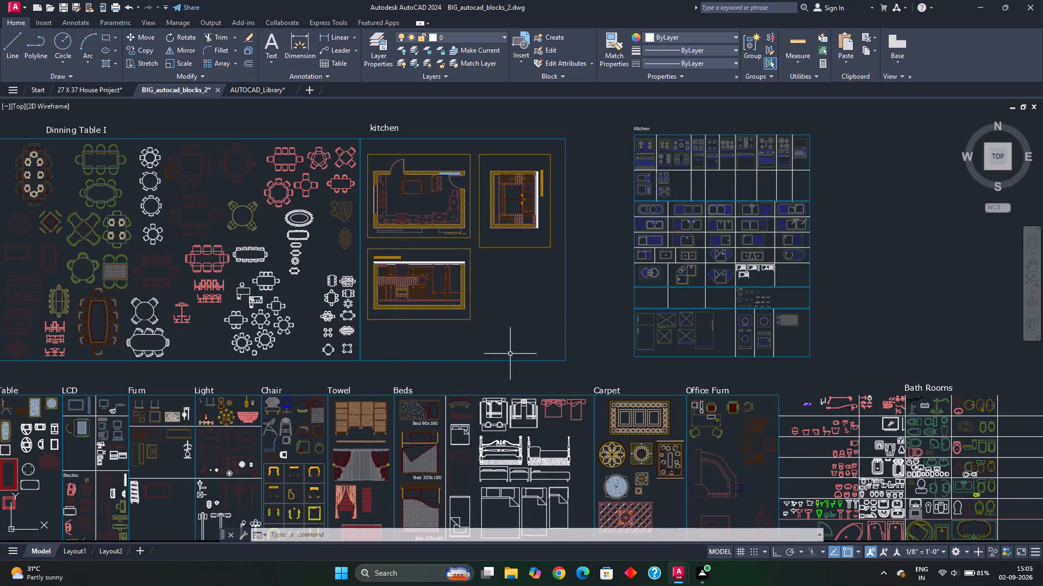
{"action": "middle_click_drag", "start_coordinate": [576, 326], "coordinate": [174, 313]}
{"action": "scroll", "coordinate": [324, 307], "scroll_direction": "up", "scroll_amount": 3}
{"action": "scroll", "coordinate": [306, 258], "scroll_direction": "down", "scroll_amount": 2}
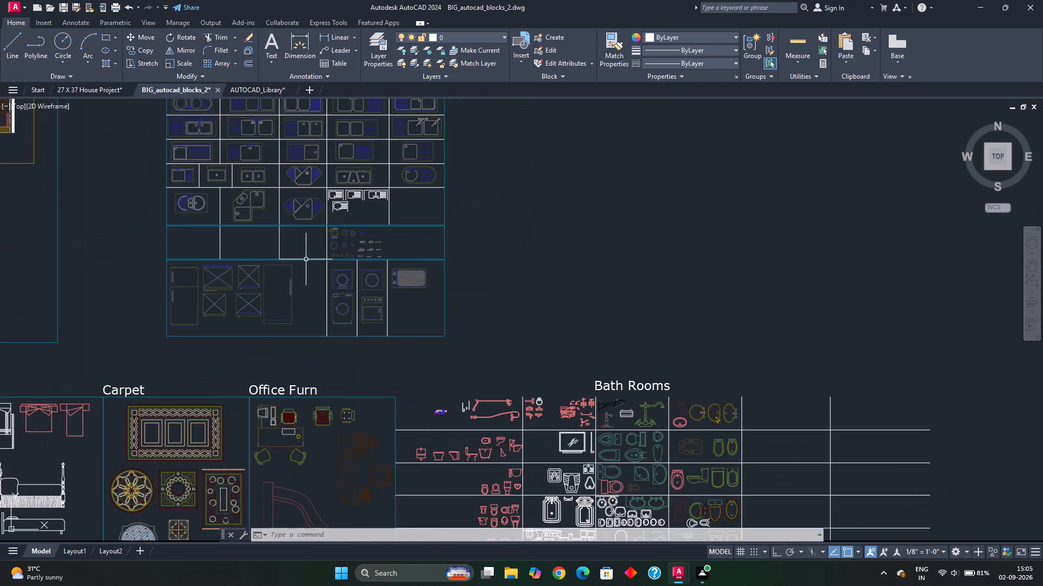
{"action": "middle_click_drag", "start_coordinate": [305, 253], "coordinate": [304, 412]}
{"action": "scroll", "coordinate": [262, 256], "scroll_direction": "up", "scroll_amount": 2}
{"action": "middle_click_drag", "start_coordinate": [265, 267], "coordinate": [265, 273]}
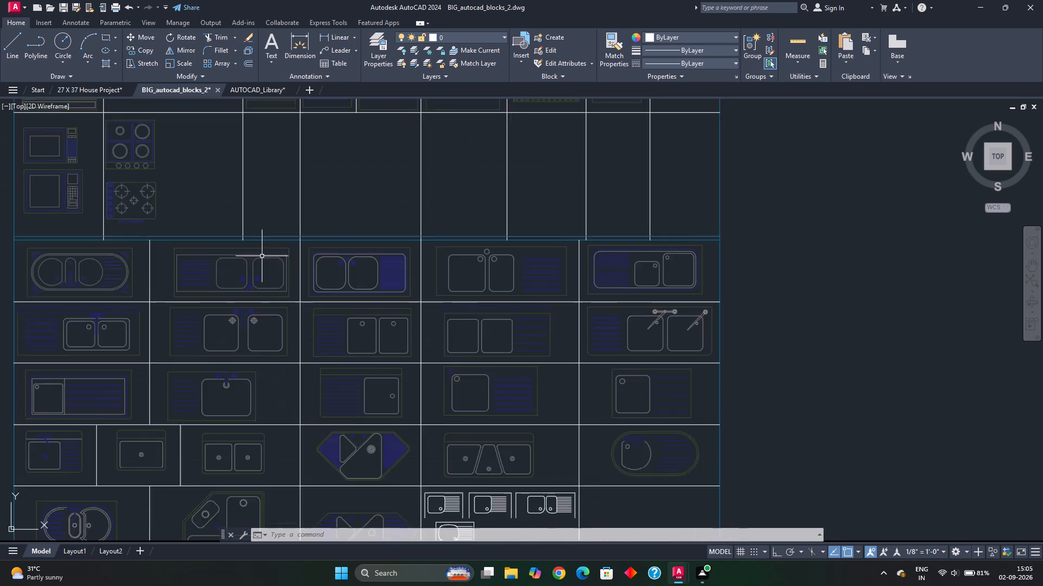
{"action": "middle_click_drag", "start_coordinate": [265, 273], "coordinate": [202, 36]}
{"action": "scroll", "coordinate": [266, 310], "scroll_direction": "down", "scroll_amount": 1}
{"action": "scroll", "coordinate": [330, 291], "scroll_direction": "down", "scroll_amount": 1}
{"action": "middle_click_drag", "start_coordinate": [387, 365], "coordinate": [300, 143]}
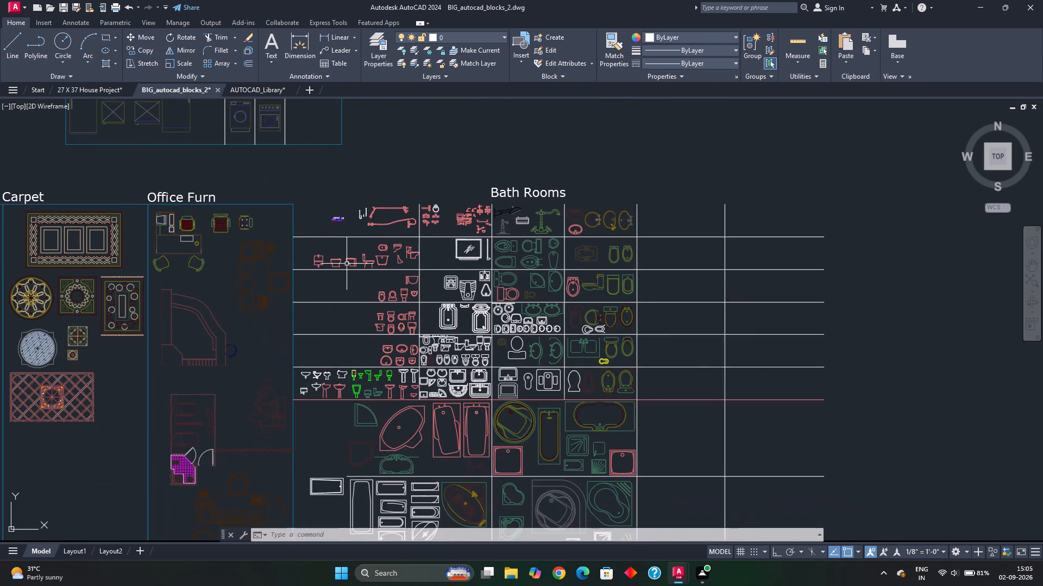
Check the overall block sheet and the ARCON LIBRARY grid again for a section symbol.
{"action": "scroll", "coordinate": [349, 283], "scroll_direction": "down", "scroll_amount": 2}
{"action": "middle_click_drag", "start_coordinate": [338, 359], "coordinate": [460, 321]}
{"action": "scroll", "coordinate": [335, 295], "scroll_direction": "down", "scroll_amount": 1}
{"action": "middle_click_drag", "start_coordinate": [280, 321], "coordinate": [375, 245]}
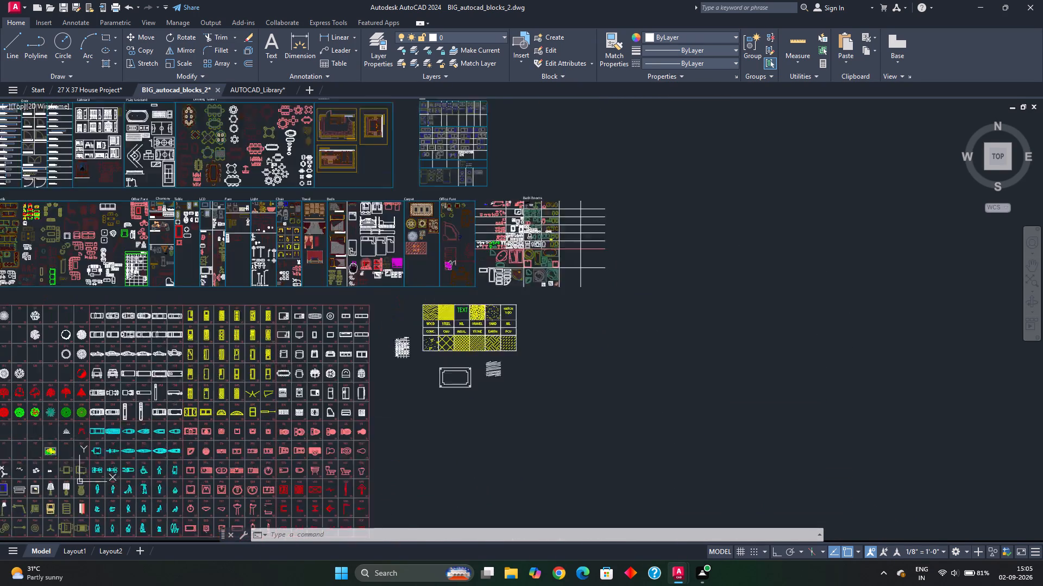
{"action": "middle_click_drag", "start_coordinate": [375, 245], "coordinate": [439, 199]}
{"action": "scroll", "coordinate": [439, 224], "scroll_direction": "down", "scroll_amount": 4}
{"action": "scroll", "coordinate": [390, 232], "scroll_direction": "up", "scroll_amount": 4}
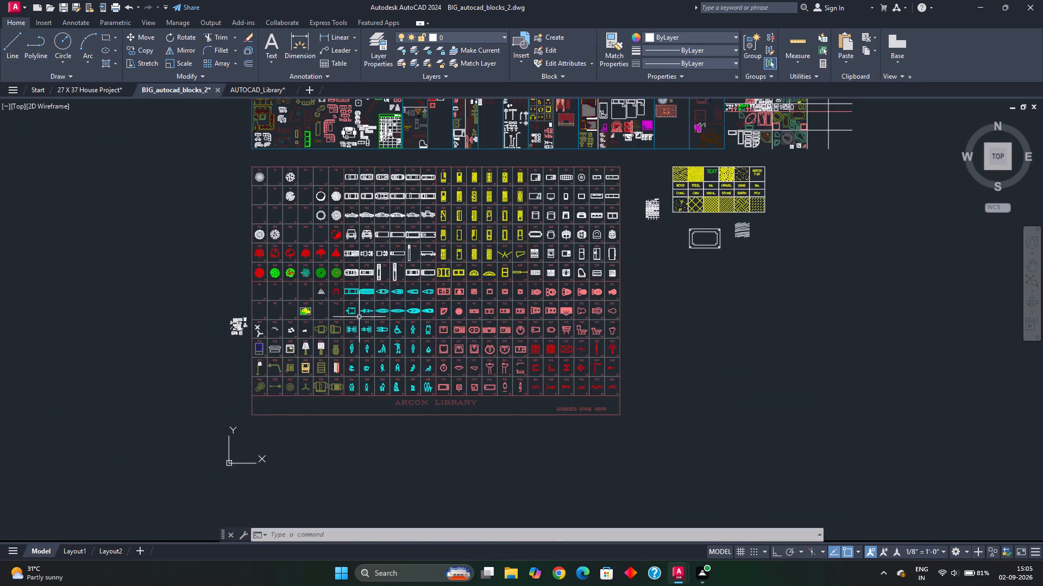
{"action": "scroll", "coordinate": [309, 335], "scroll_direction": "up", "scroll_amount": 4}
{"action": "scroll", "coordinate": [352, 285], "scroll_direction": "down", "scroll_amount": 3}
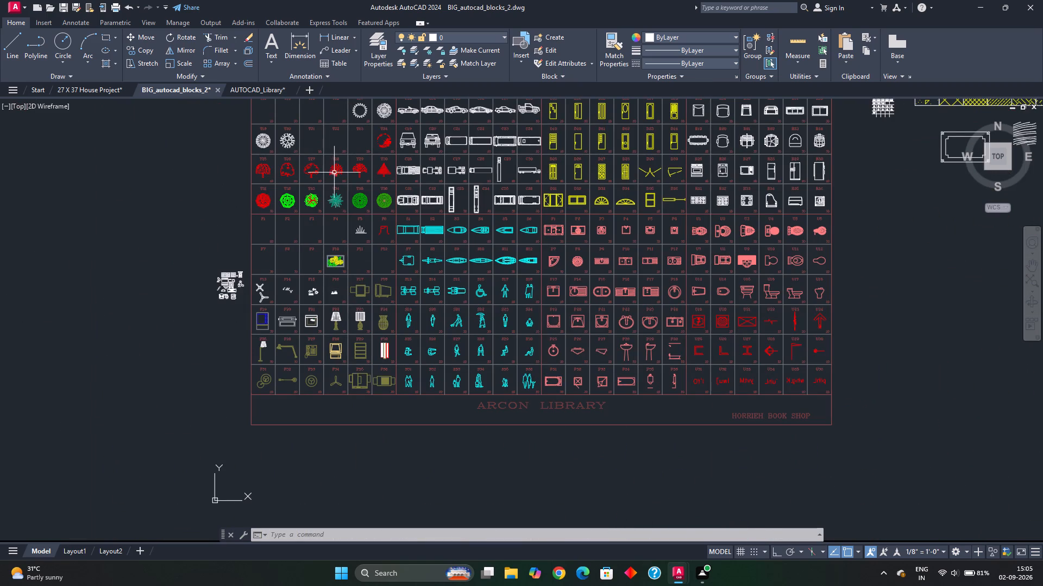
{"action": "scroll", "coordinate": [363, 156], "scroll_direction": "down", "scroll_amount": 1}
{"action": "middle_click_drag", "start_coordinate": [375, 153], "coordinate": [337, 312]}
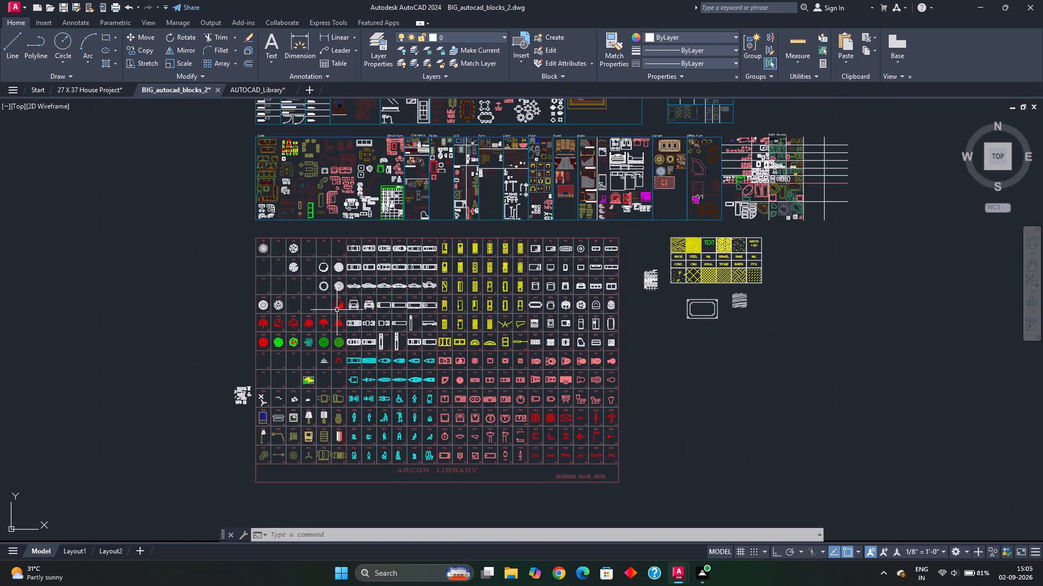
Examine the Caboard blocks and the Win and Door columns, down to the Win 50 cm row and the swing doors.
{"action": "middle_click_drag", "start_coordinate": [353, 131], "coordinate": [330, 238]}
{"action": "scroll", "coordinate": [297, 206], "scroll_direction": "up", "scroll_amount": 3}
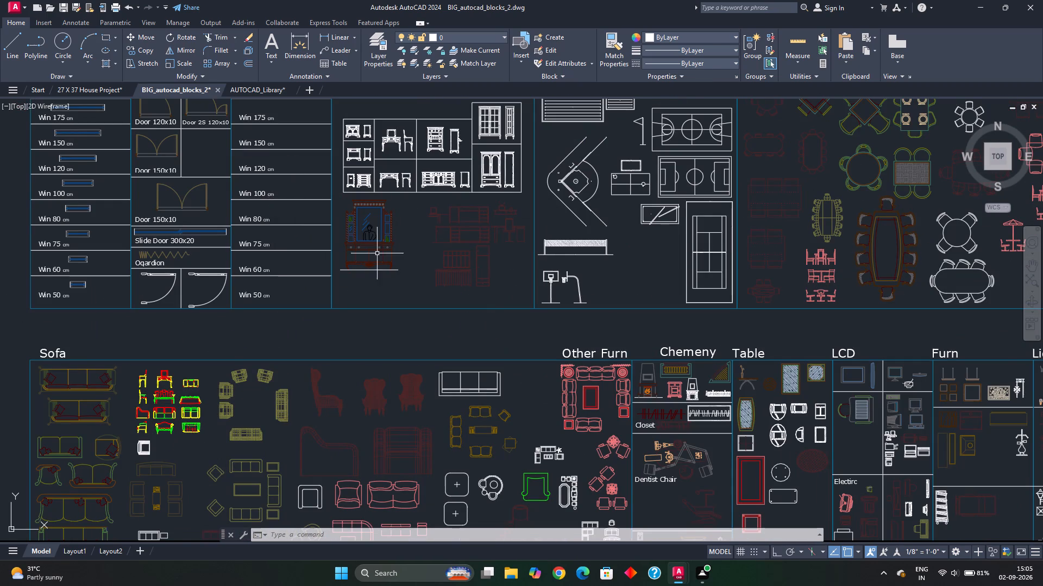
{"action": "scroll", "coordinate": [382, 234], "scroll_direction": "up", "scroll_amount": 3}
{"action": "scroll", "coordinate": [382, 234], "scroll_direction": "down", "scroll_amount": 3}
{"action": "scroll", "coordinate": [418, 250], "scroll_direction": "up", "scroll_amount": 1}
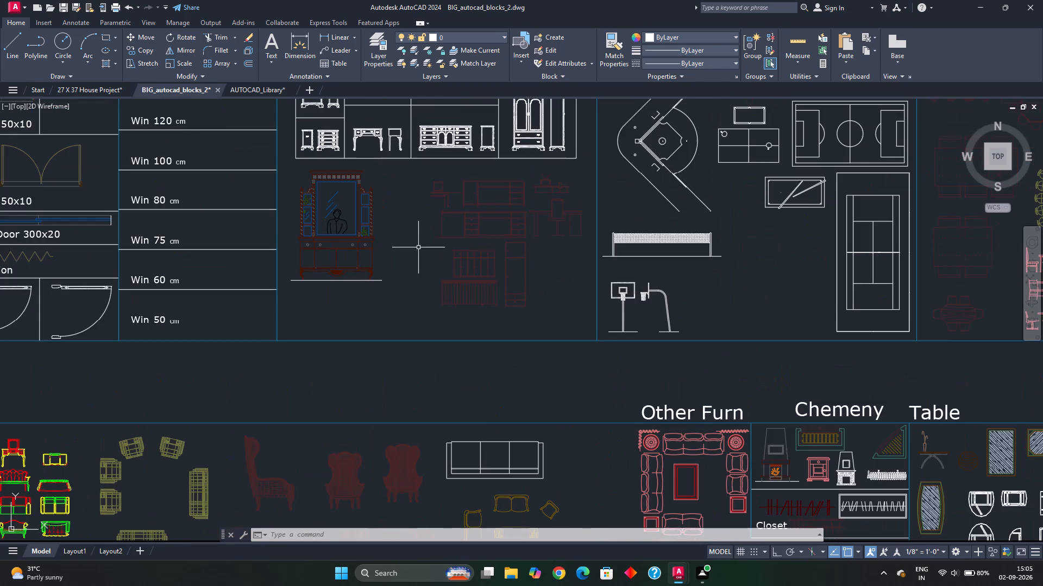
{"action": "middle_click_drag", "start_coordinate": [386, 233], "coordinate": [336, 362]}
{"action": "scroll", "coordinate": [360, 275], "scroll_direction": "down", "scroll_amount": 2}
{"action": "middle_click_drag", "start_coordinate": [362, 249], "coordinate": [355, 292]}
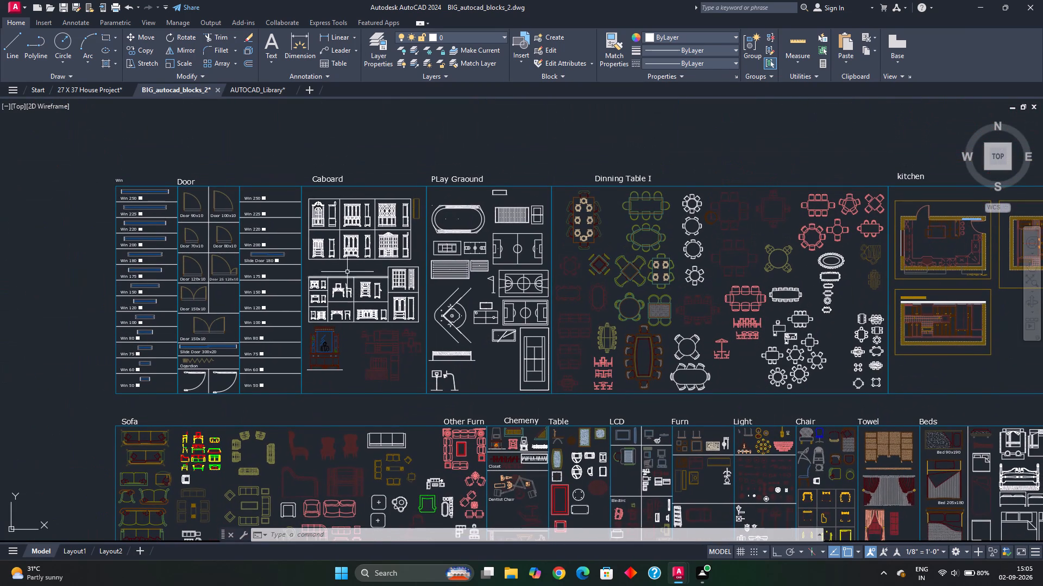
{"action": "scroll", "coordinate": [272, 320], "scroll_direction": "up", "scroll_amount": 3}
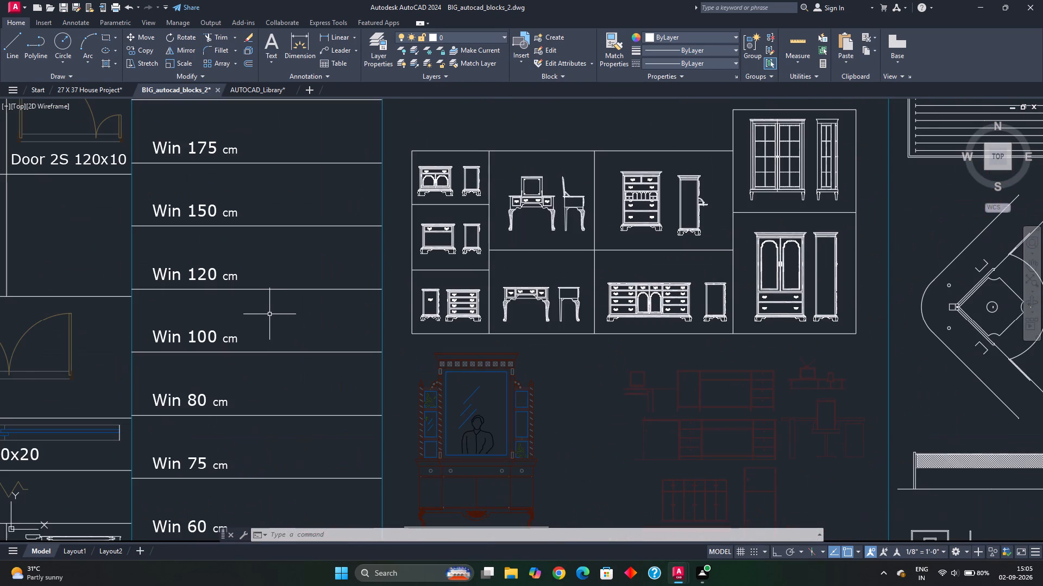
{"action": "scroll", "coordinate": [269, 315], "scroll_direction": "down", "scroll_amount": 2}
{"action": "middle_click_drag", "start_coordinate": [258, 229], "coordinate": [266, 256]}
{"action": "scroll", "coordinate": [266, 256], "scroll_direction": "up", "scroll_amount": 2}
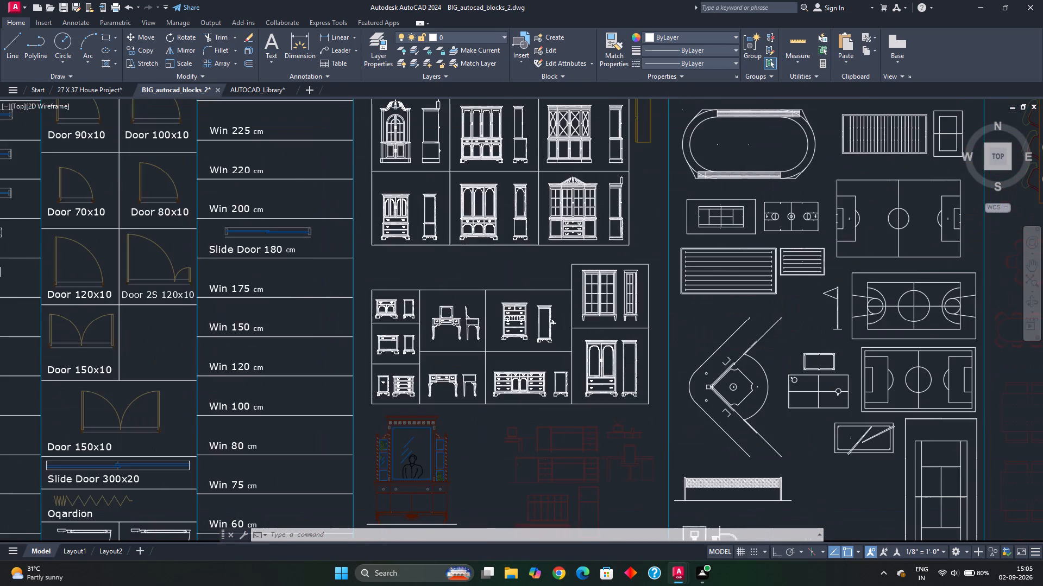
{"action": "scroll", "coordinate": [271, 239], "scroll_direction": "down", "scroll_amount": 2}
{"action": "middle_click_drag", "start_coordinate": [249, 286], "coordinate": [263, 286]}
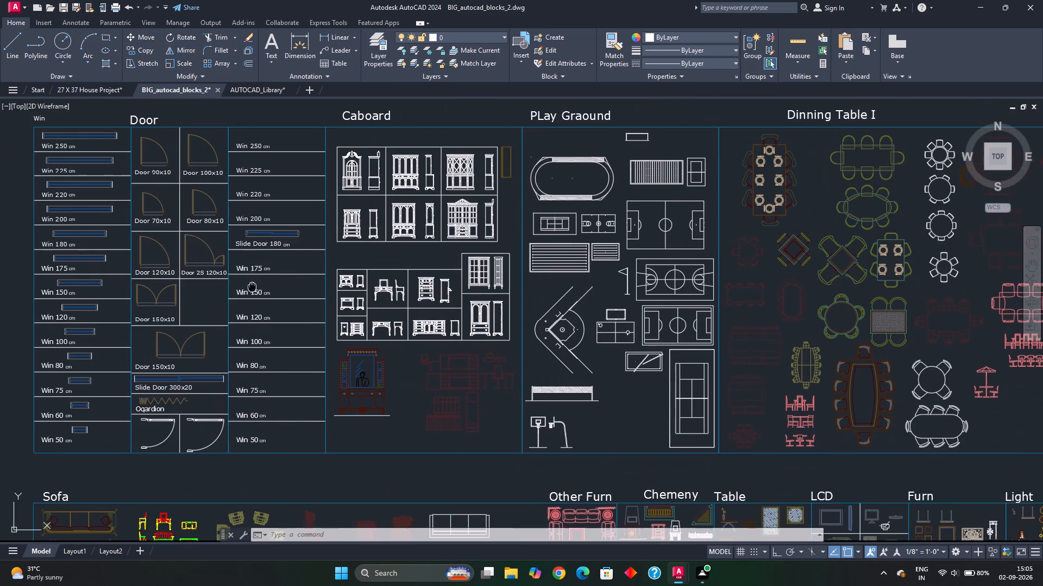
{"action": "middle_click_drag", "start_coordinate": [263, 286], "coordinate": [328, 284]}
{"action": "scroll", "coordinate": [123, 256], "scroll_direction": "up", "scroll_amount": 3}
{"action": "scroll", "coordinate": [192, 216], "scroll_direction": "down", "scroll_amount": 1}
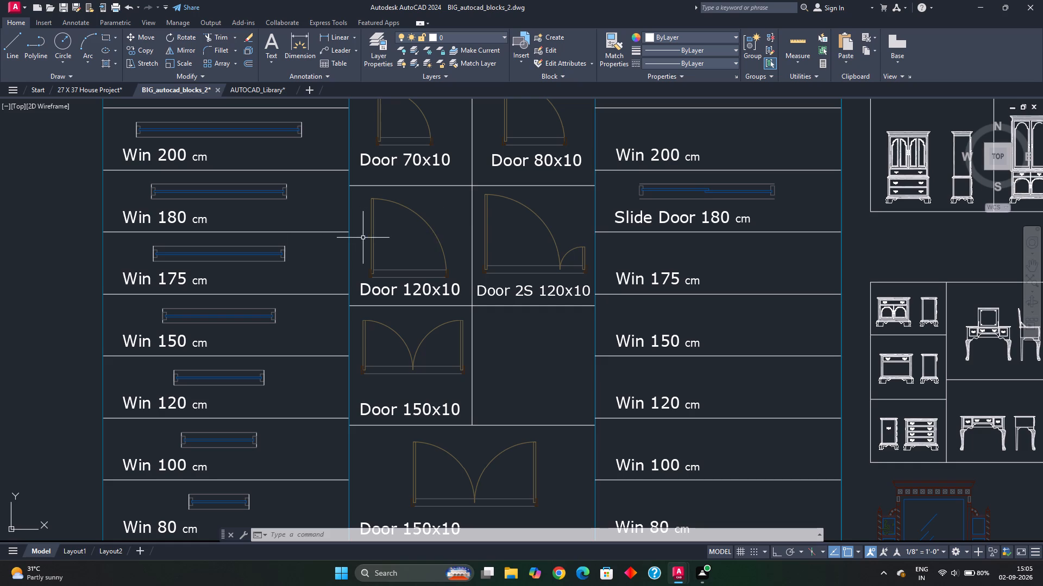
{"action": "scroll", "coordinate": [320, 431], "scroll_direction": "down", "scroll_amount": 2}
{"action": "middle_click_drag", "start_coordinate": [320, 433], "coordinate": [288, 274]}
{"action": "scroll", "coordinate": [278, 381], "scroll_direction": "up", "scroll_amount": 3}
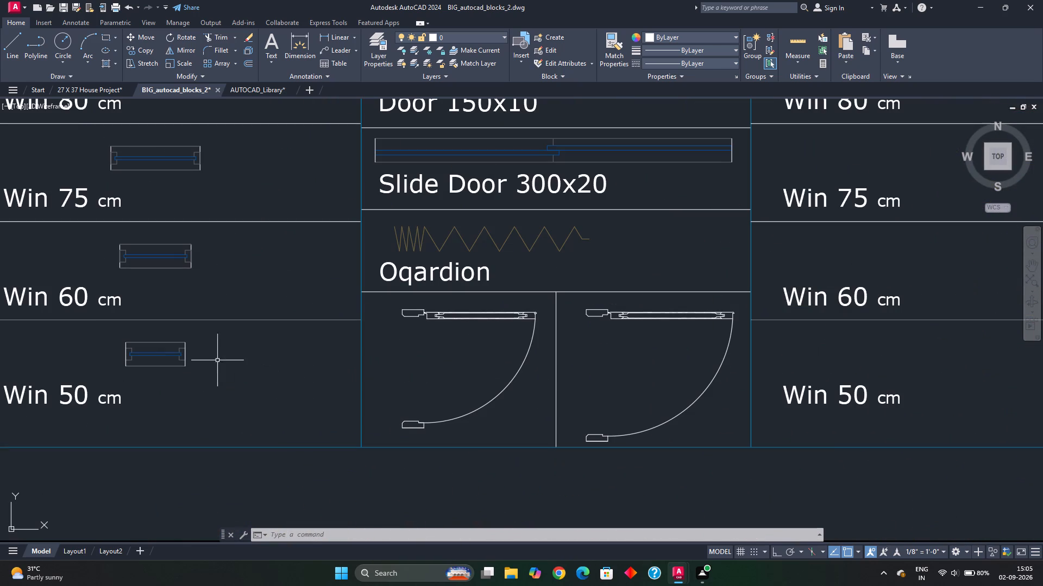
{"action": "scroll", "coordinate": [394, 370], "scroll_direction": "down", "scroll_amount": 2}
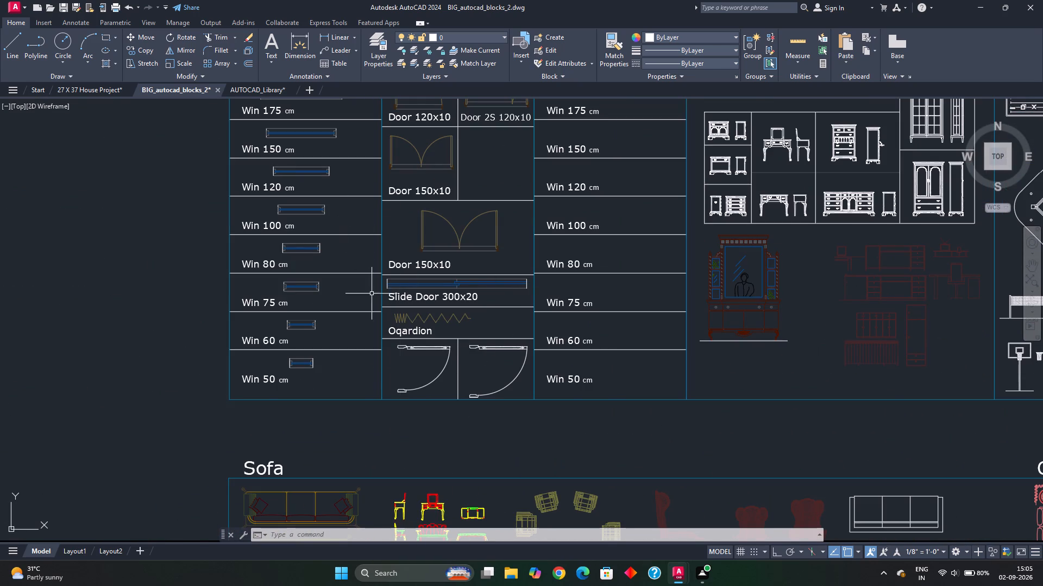
Return to the 27 X 37 House Project drawing and quick-measure the upper-left bedroom between the bed, door and lower wall.
{"action": "left_click", "coordinate": [263, 87]}
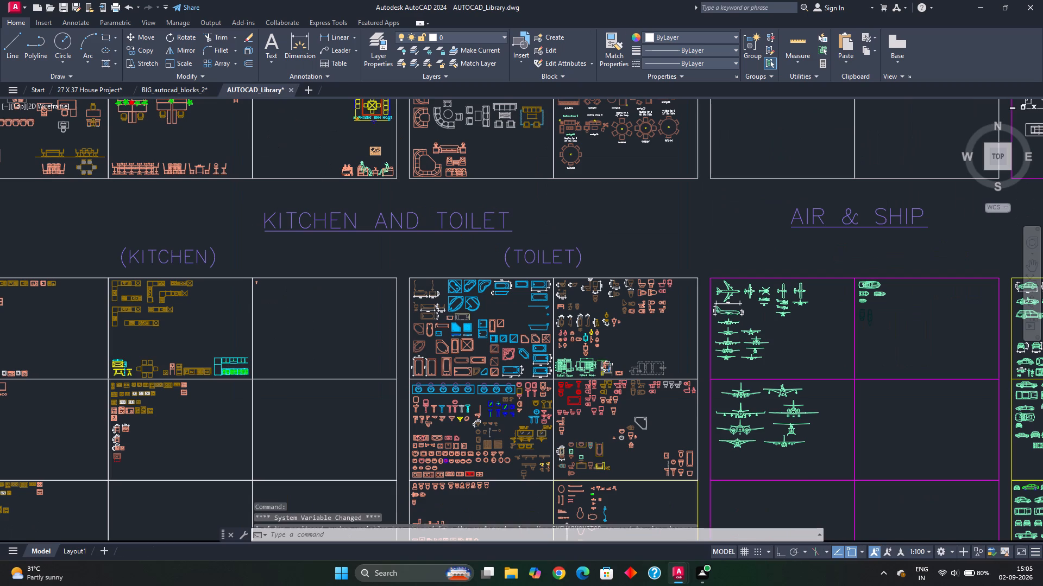
{"action": "left_click", "coordinate": [105, 87]}
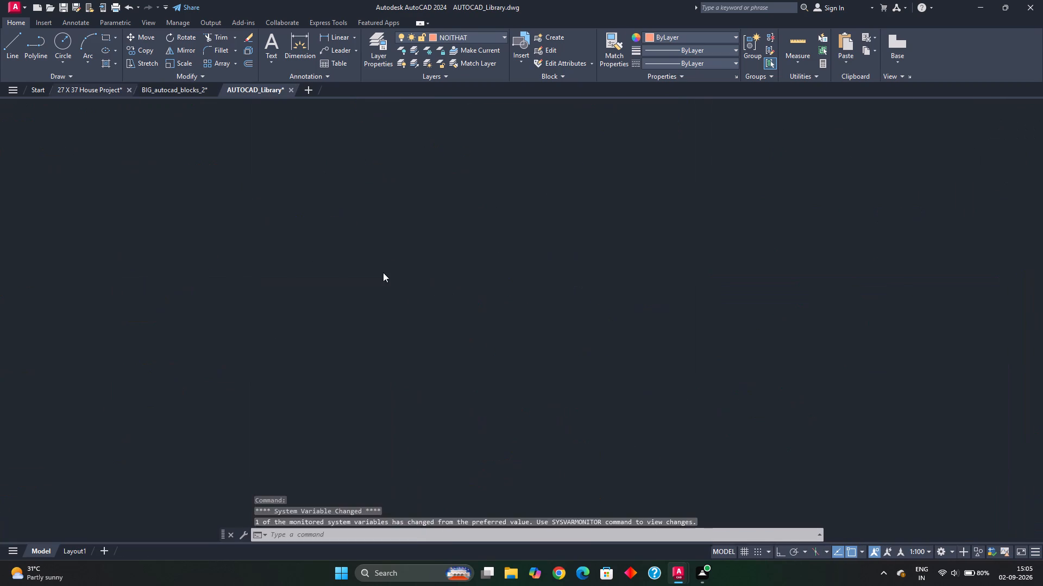
{"action": "middle_click_drag", "start_coordinate": [428, 301], "coordinate": [447, 285]}
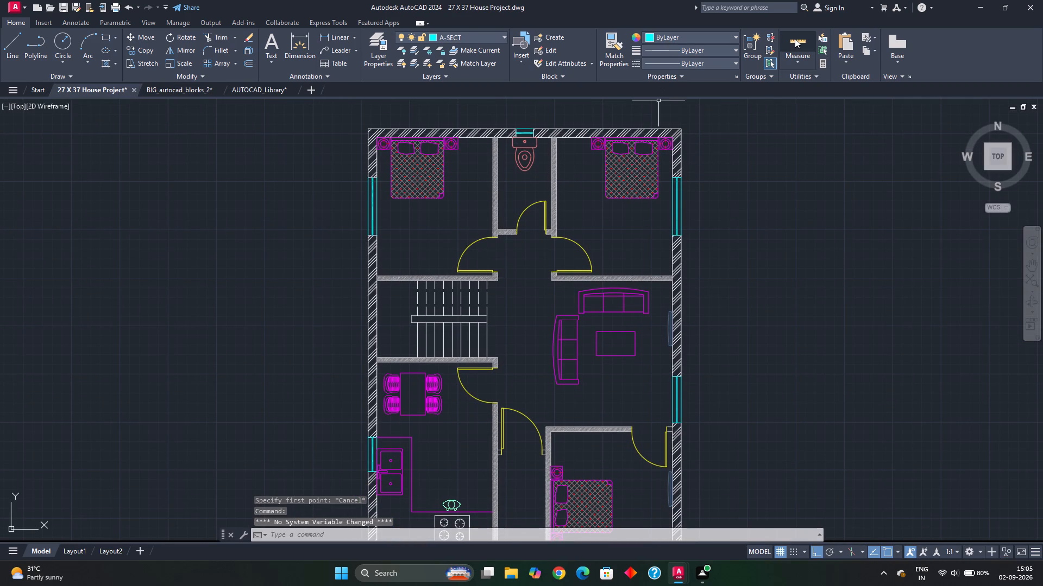
{"action": "left_click", "coordinate": [796, 39]}
{"action": "scroll", "coordinate": [453, 272], "scroll_direction": "up", "scroll_amount": 2}
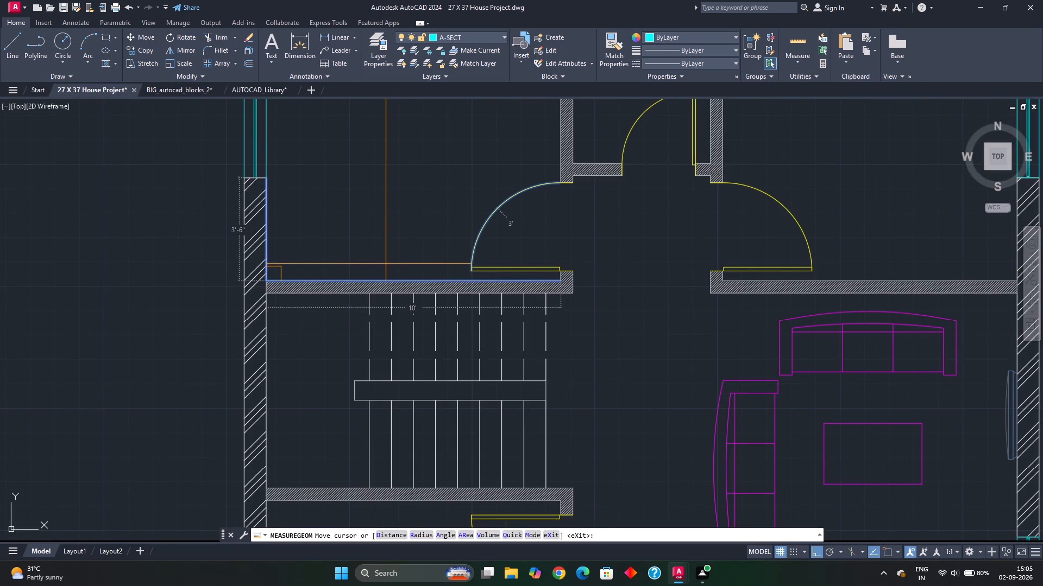
{"action": "scroll", "coordinate": [385, 258], "scroll_direction": "down", "scroll_amount": 1}
{"action": "middle_click_drag", "start_coordinate": [386, 268], "coordinate": [395, 321]}
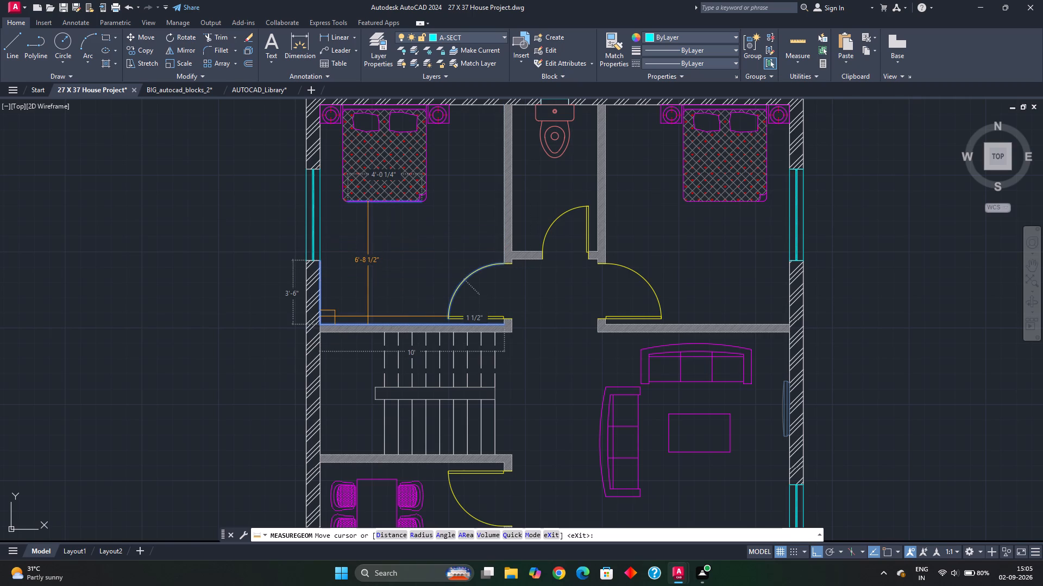
{"action": "key", "text": "Escape"}
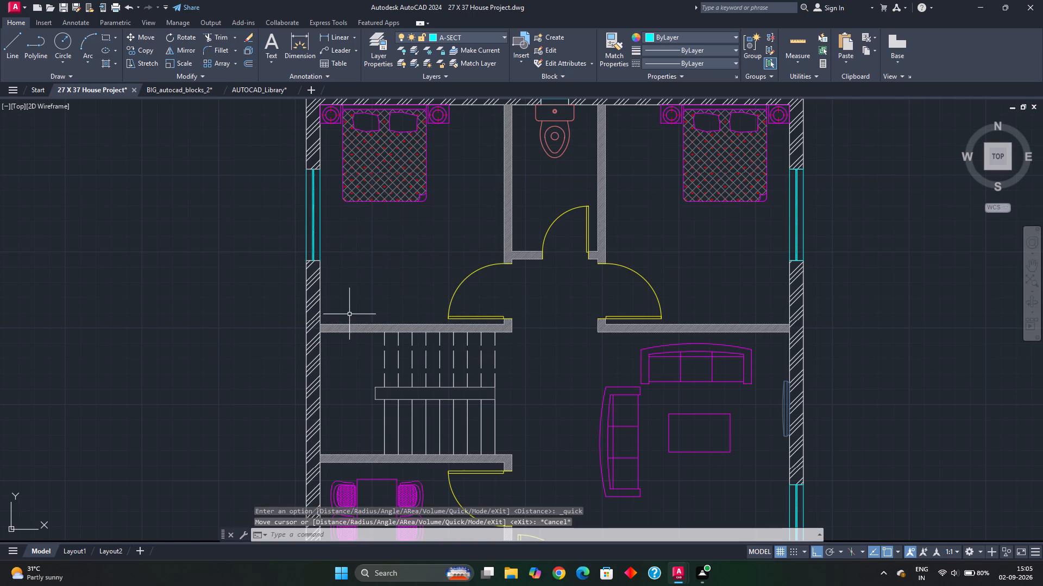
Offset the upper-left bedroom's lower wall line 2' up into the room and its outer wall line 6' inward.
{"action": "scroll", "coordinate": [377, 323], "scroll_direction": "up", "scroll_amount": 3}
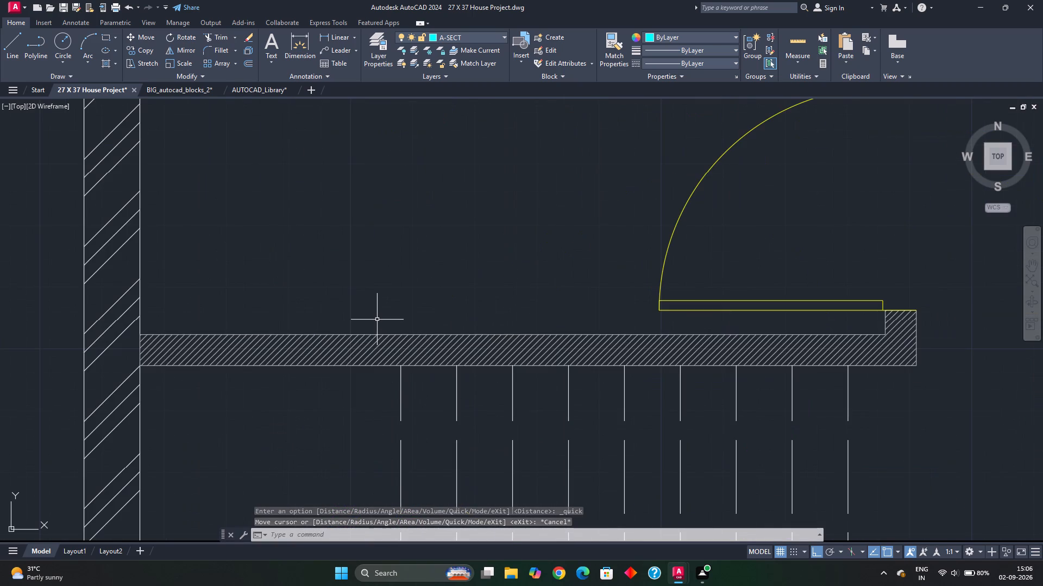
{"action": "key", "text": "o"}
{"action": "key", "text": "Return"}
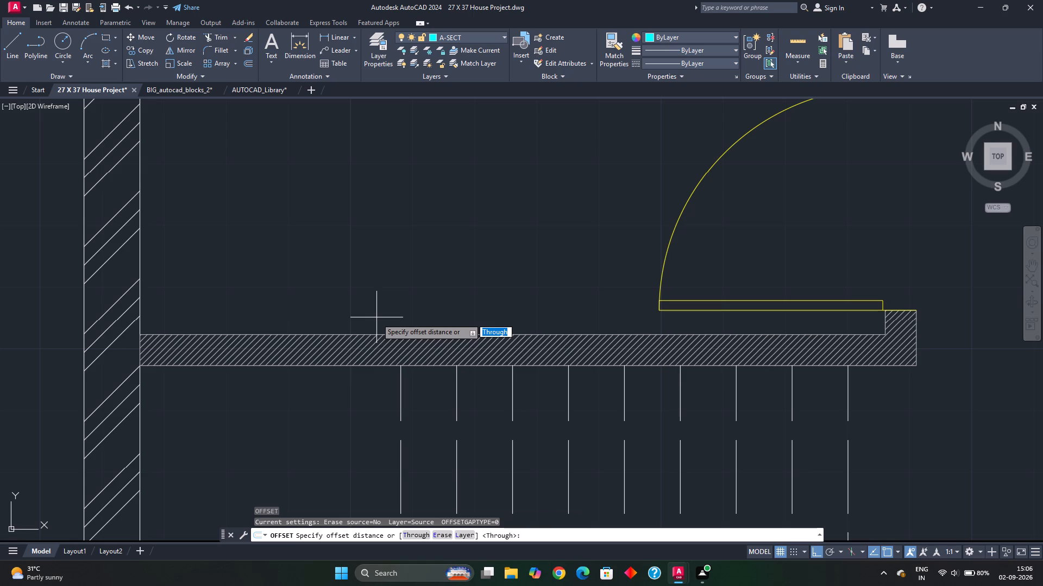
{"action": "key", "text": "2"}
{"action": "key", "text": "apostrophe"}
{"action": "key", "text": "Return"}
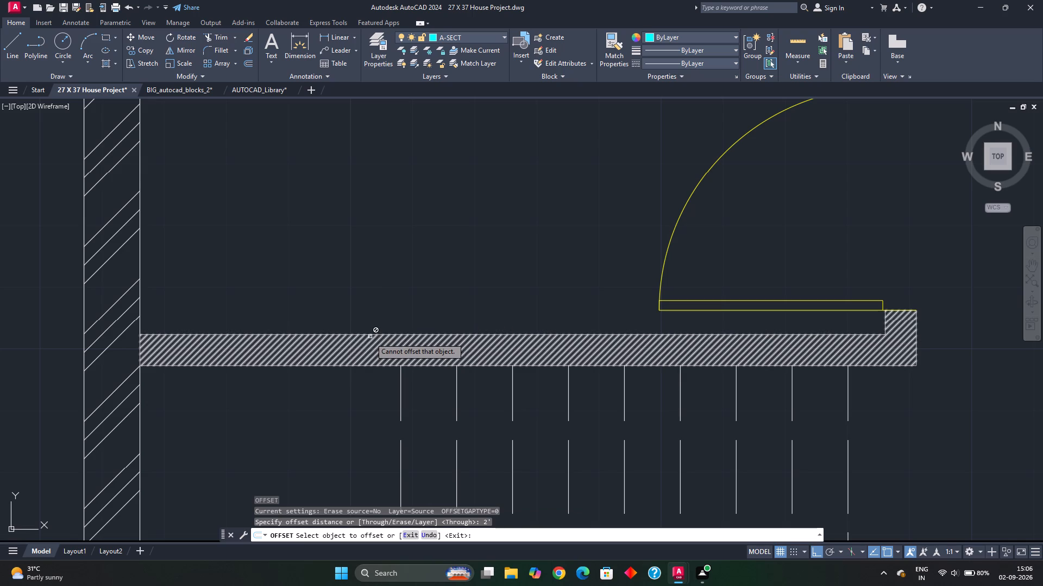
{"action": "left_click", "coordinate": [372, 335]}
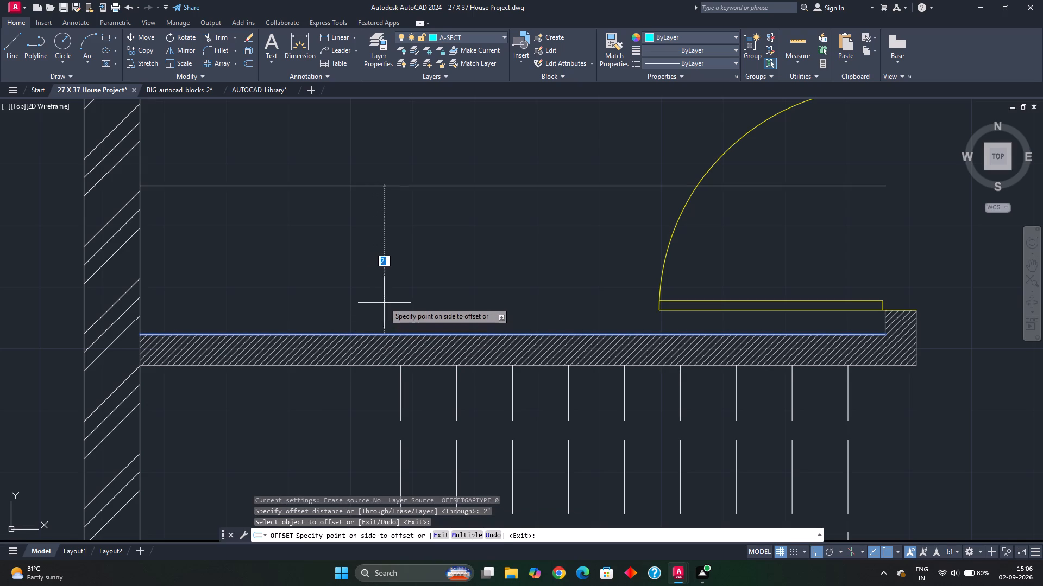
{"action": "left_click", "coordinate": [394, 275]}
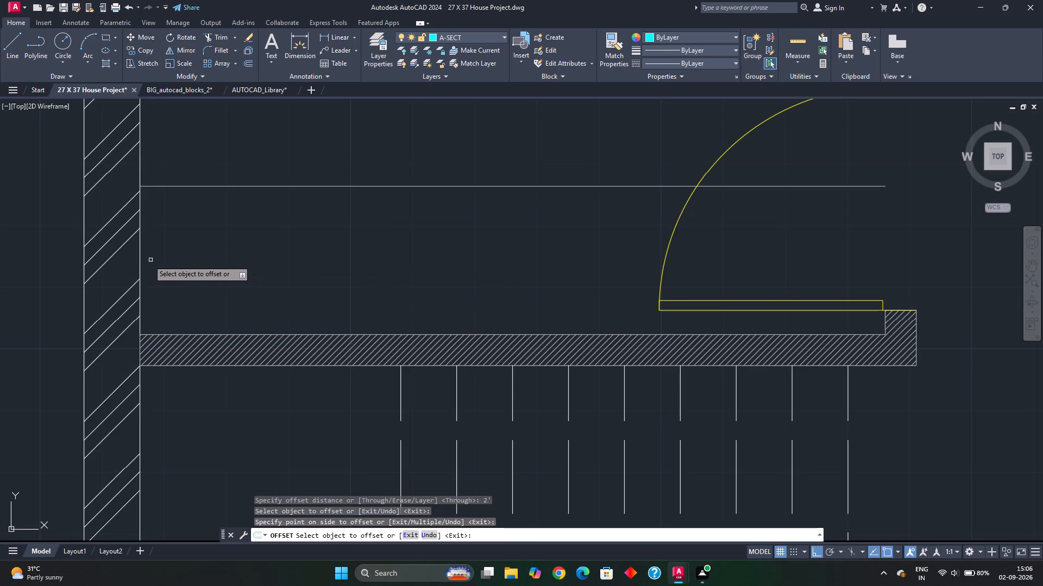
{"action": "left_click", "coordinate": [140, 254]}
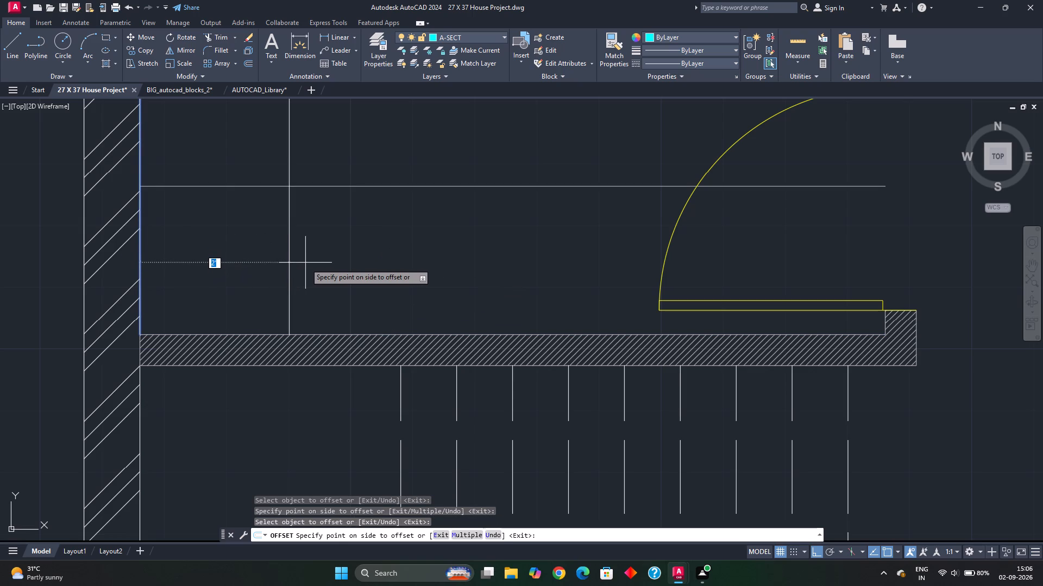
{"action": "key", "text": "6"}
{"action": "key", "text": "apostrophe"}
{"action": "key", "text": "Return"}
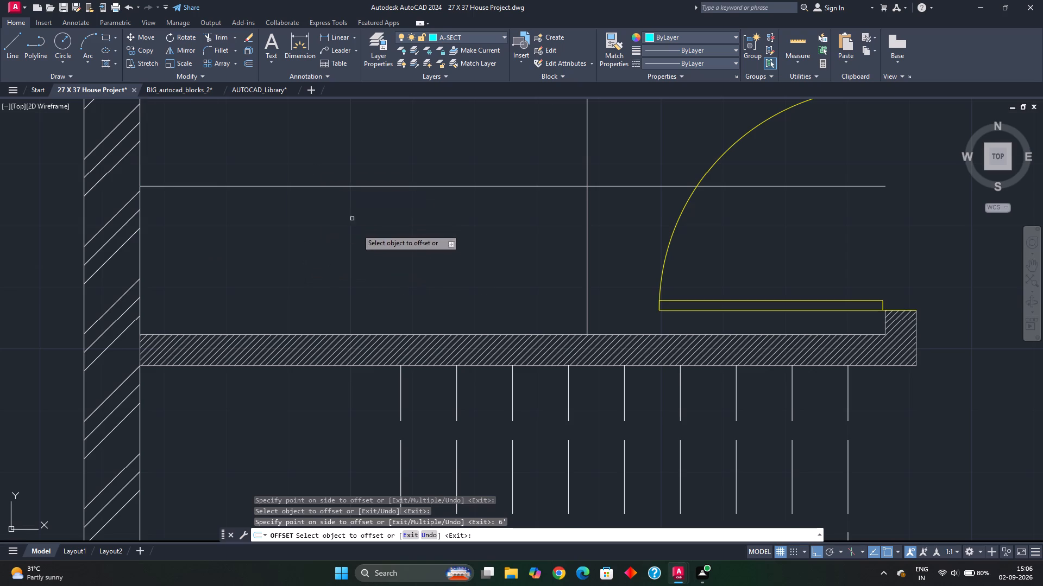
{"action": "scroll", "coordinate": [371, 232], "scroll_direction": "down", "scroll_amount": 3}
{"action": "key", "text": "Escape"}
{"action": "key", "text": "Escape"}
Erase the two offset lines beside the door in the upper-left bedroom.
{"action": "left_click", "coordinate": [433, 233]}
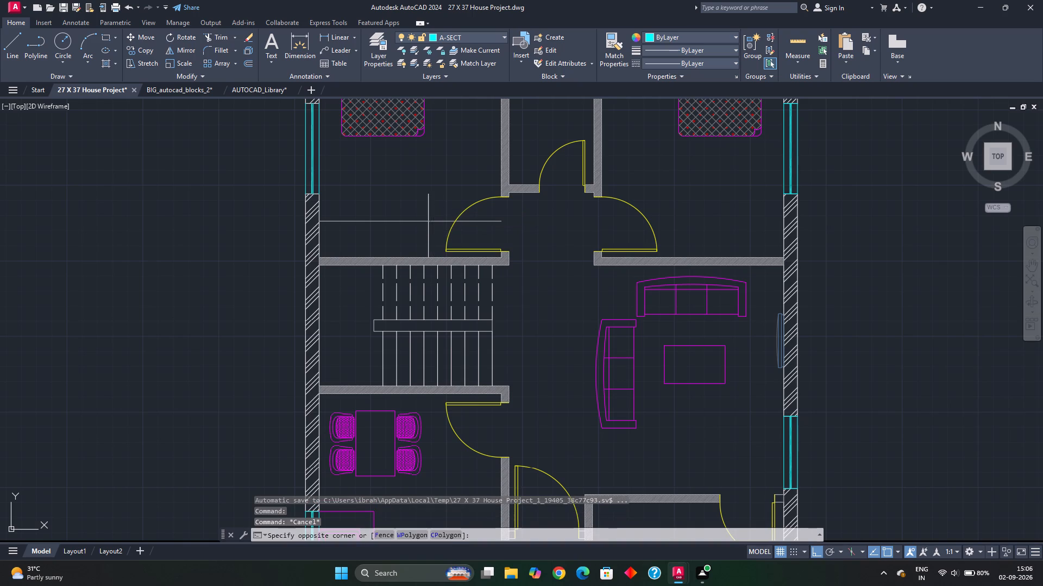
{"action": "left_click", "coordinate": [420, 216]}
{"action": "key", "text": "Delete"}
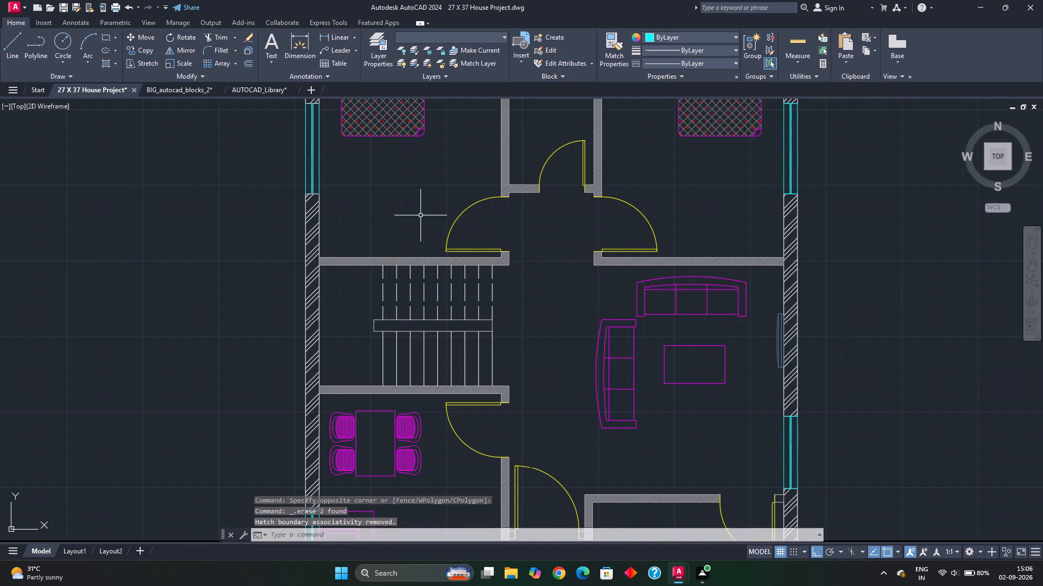
Offset the upper-left bedroom's face of the toilet partition wall 2' into the bedroom.
{"action": "middle_click_drag", "start_coordinate": [445, 187], "coordinate": [386, 269]}
{"action": "middle_click_drag", "start_coordinate": [427, 239], "coordinate": [419, 241]}
{"action": "scroll", "coordinate": [423, 239], "scroll_direction": "up", "scroll_amount": 1}
{"action": "middle_click_drag", "start_coordinate": [413, 215], "coordinate": [368, 304]}
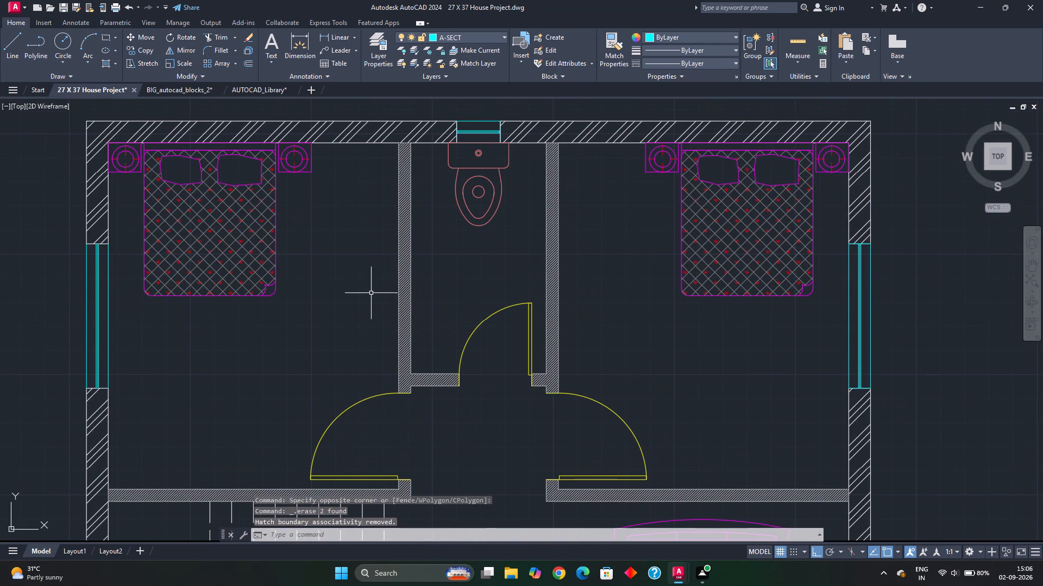
{"action": "key", "text": "o"}
{"action": "key", "text": "Return"}
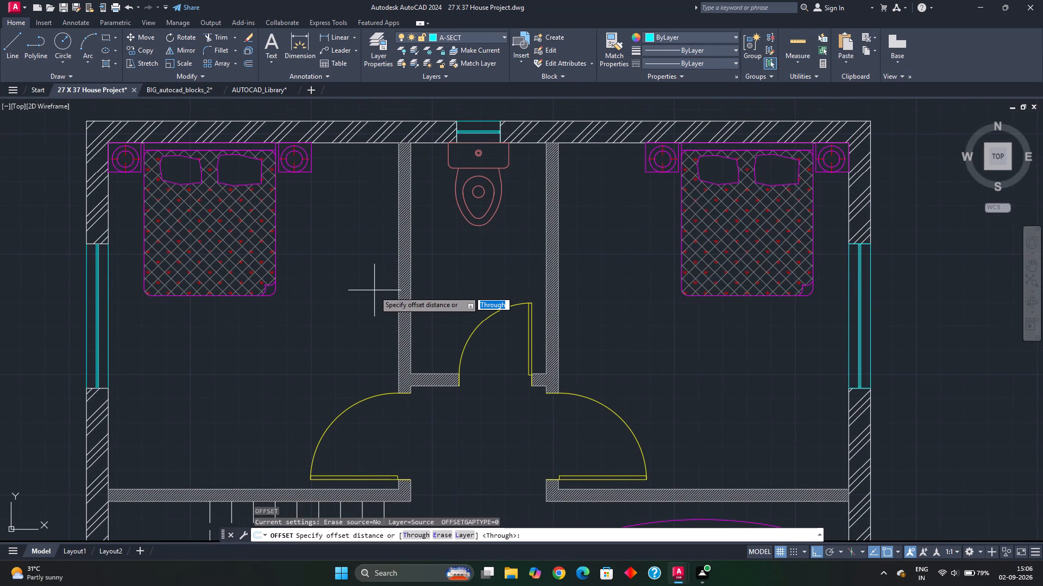
{"action": "type", "text": "2'"}
{"action": "key", "text": "Return"}
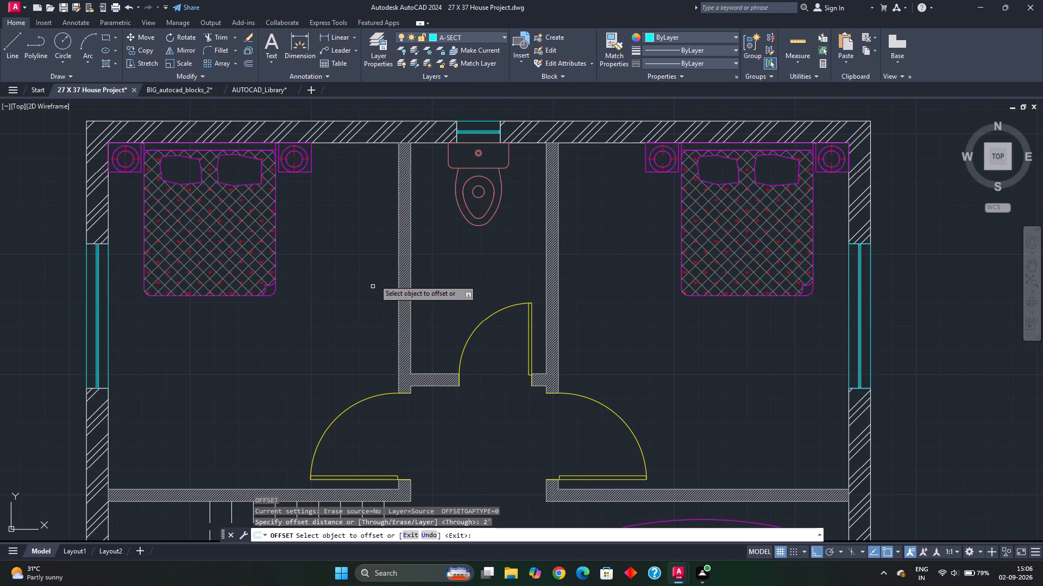
{"action": "scroll", "coordinate": [391, 323], "scroll_direction": "up", "scroll_amount": 1}
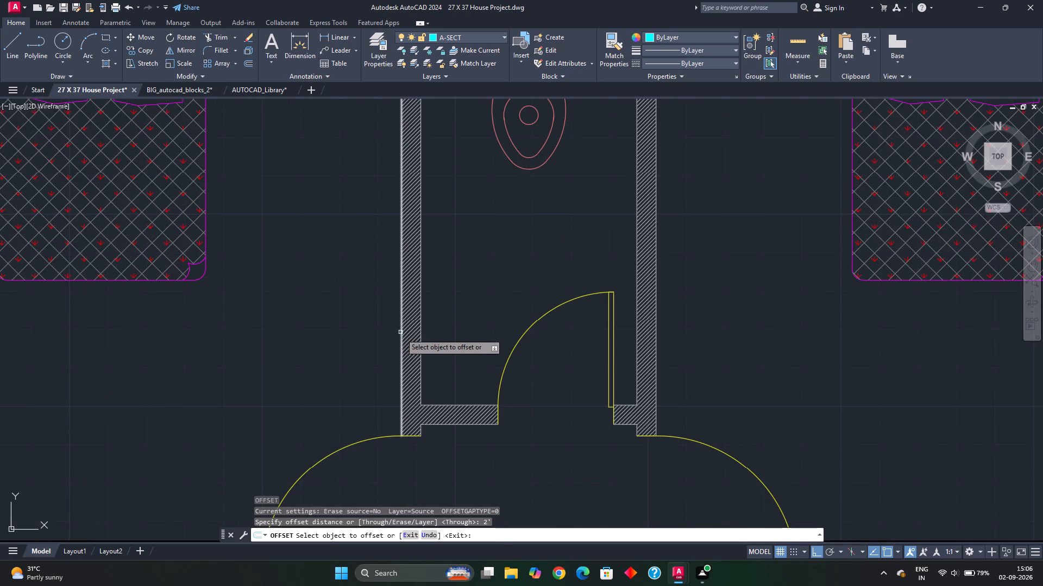
{"action": "left_click", "coordinate": [400, 333]}
{"action": "left_click", "coordinate": [380, 331]}
Offset the inner line of the upper-left bedroom's top wall 6' down into the room.
{"action": "middle_click_drag", "start_coordinate": [361, 286], "coordinate": [356, 400]}
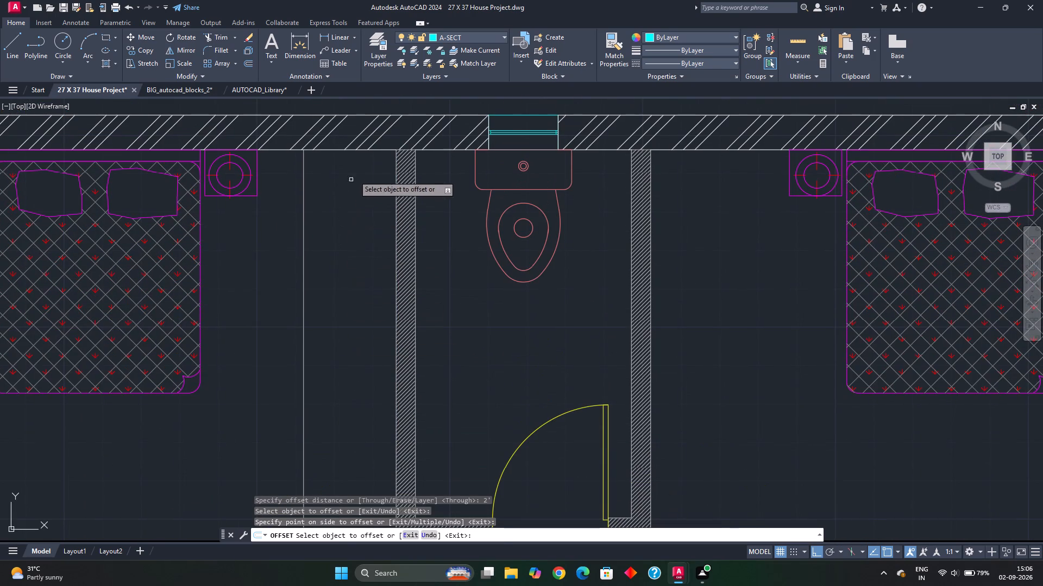
{"action": "left_click", "coordinate": [385, 150]}
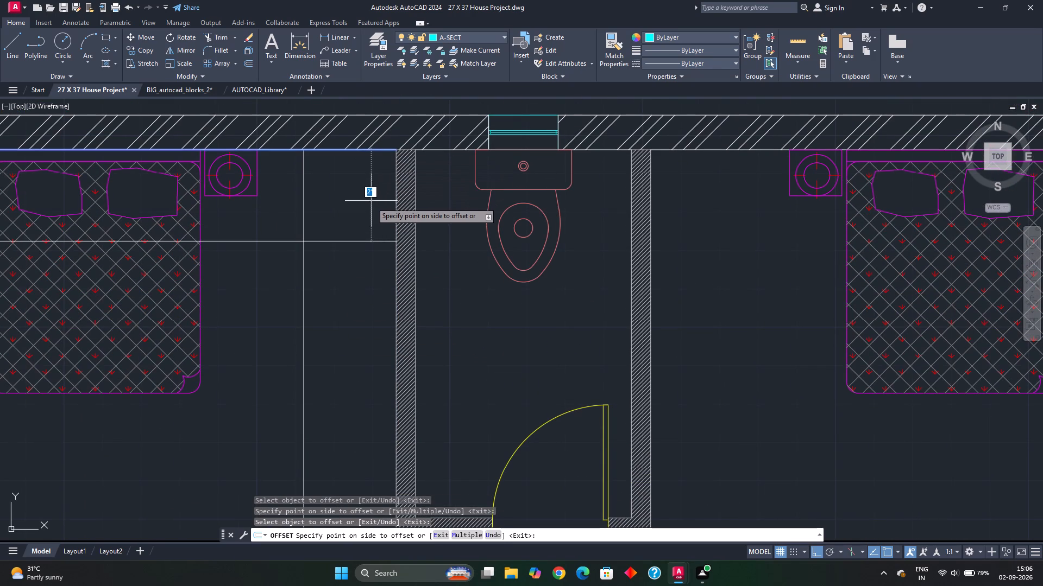
{"action": "key", "text": "6"}
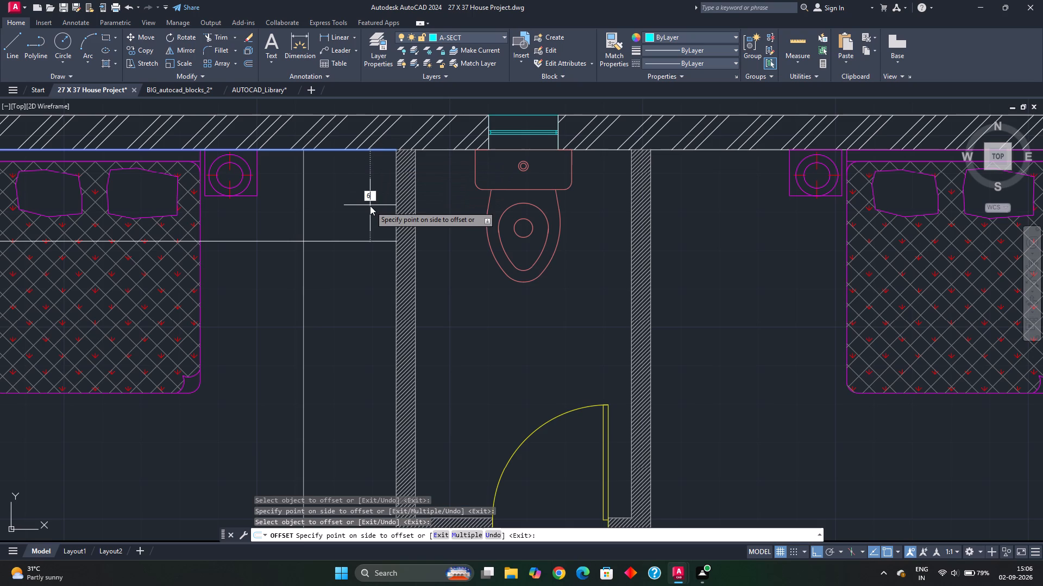
{"action": "key", "text": "apostrophe"}
{"action": "key", "text": "Return"}
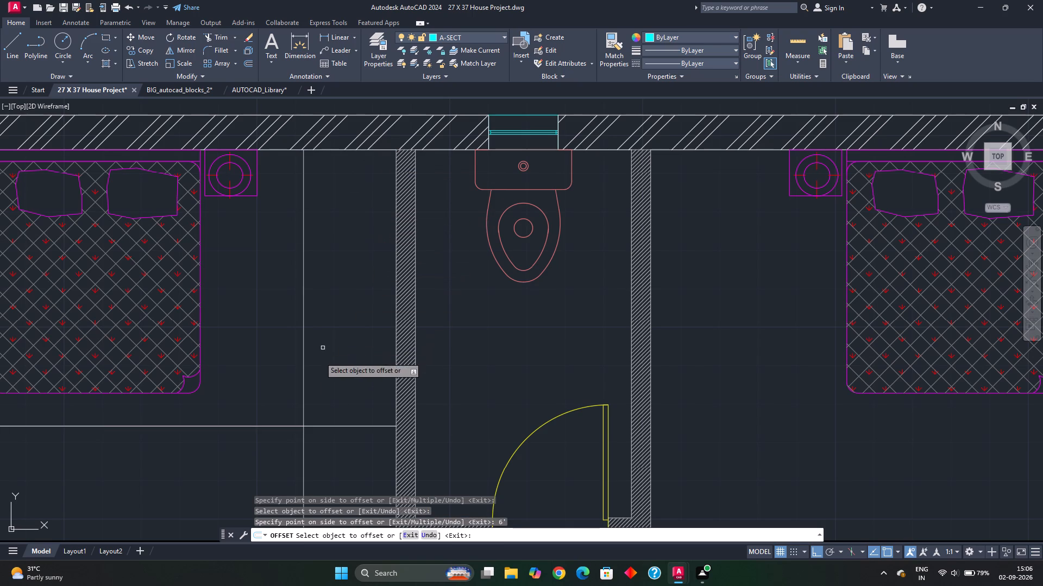
{"action": "scroll", "coordinate": [313, 374], "scroll_direction": "down", "scroll_amount": 1}
{"action": "middle_click_drag", "start_coordinate": [313, 374], "coordinate": [329, 326]}
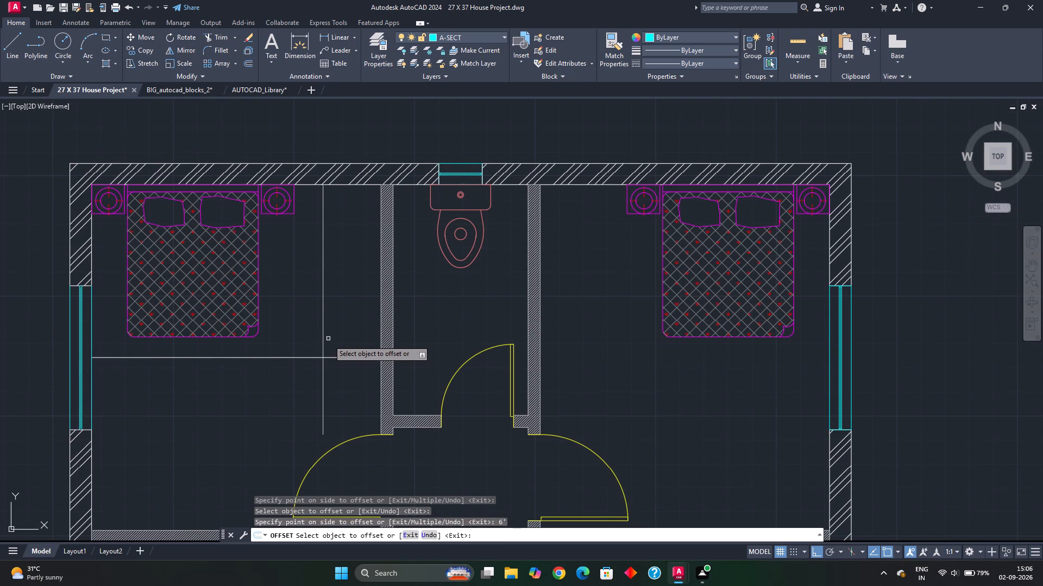
{"action": "scroll", "coordinate": [335, 366], "scroll_direction": "up", "scroll_amount": 1}
{"action": "key", "text": "Escape"}
{"action": "key", "text": "Escape"}
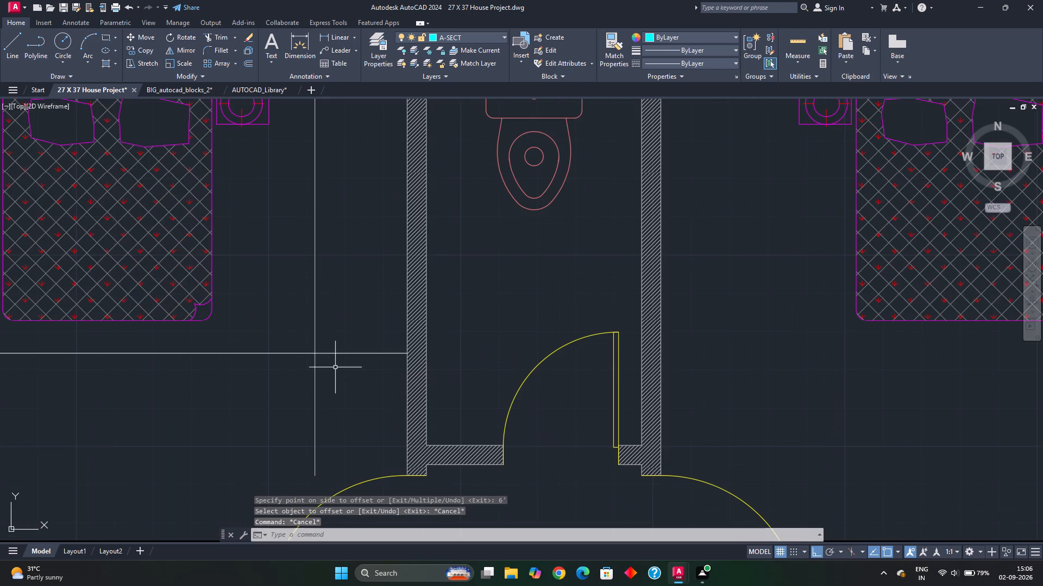
Trim the overhanging ends of the two offset lines to form a closed wardrobe corner beside the toilet wall.
{"action": "type", "text": "tr"}
{"action": "key", "text": "space"}
{"action": "left_click", "coordinate": [328, 375]}
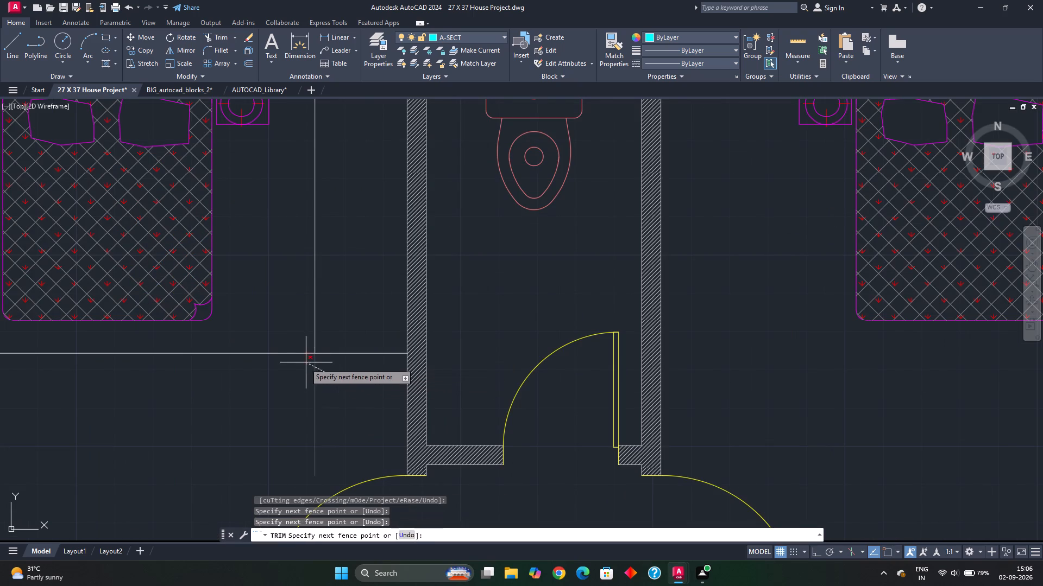
{"action": "left_click", "coordinate": [296, 347]}
{"action": "scroll", "coordinate": [307, 365], "scroll_direction": "down", "scroll_amount": 1}
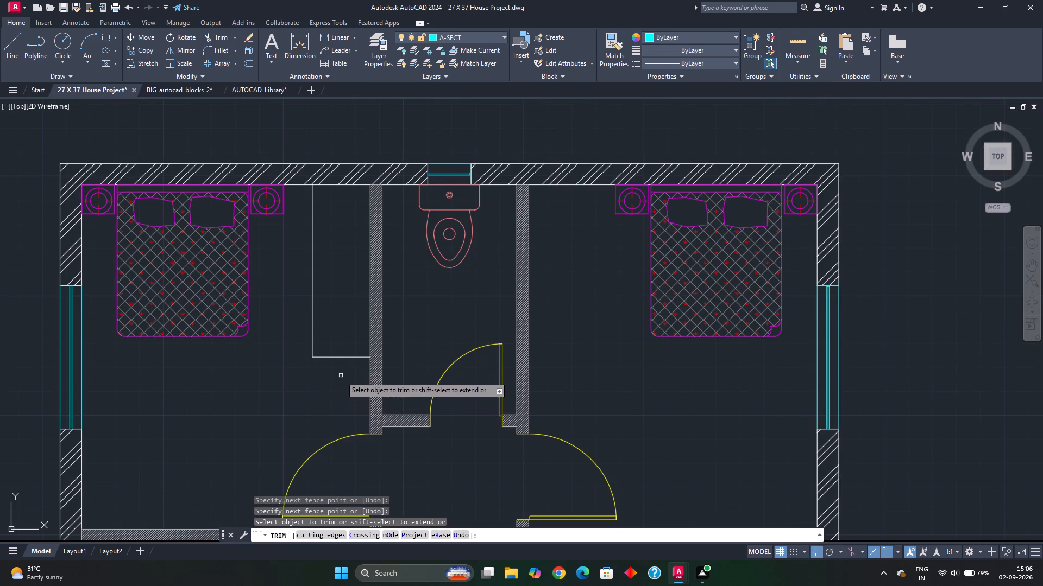
{"action": "key", "text": "Escape"}
Move the two wardrobe outline lines in the upper-left bedroom to the A-FURN layer.
{"action": "left_click_drag", "start_coordinate": [340, 381], "coordinate": [337, 374]}
{"action": "left_click", "coordinate": [300, 315]}
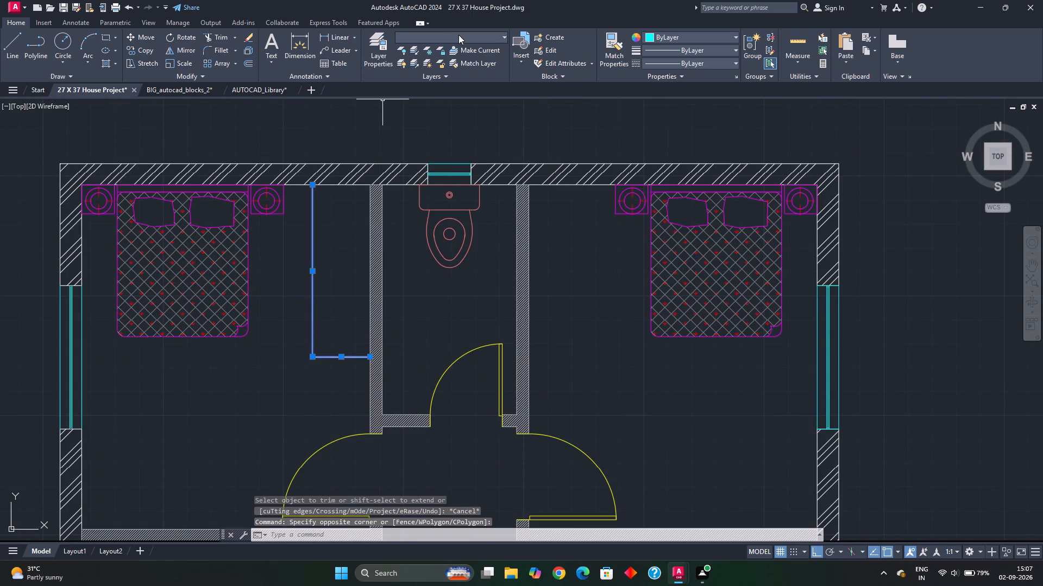
{"action": "left_click", "coordinate": [458, 35]}
{"action": "left_click", "coordinate": [457, 107]}
{"action": "key", "text": "Escape"}
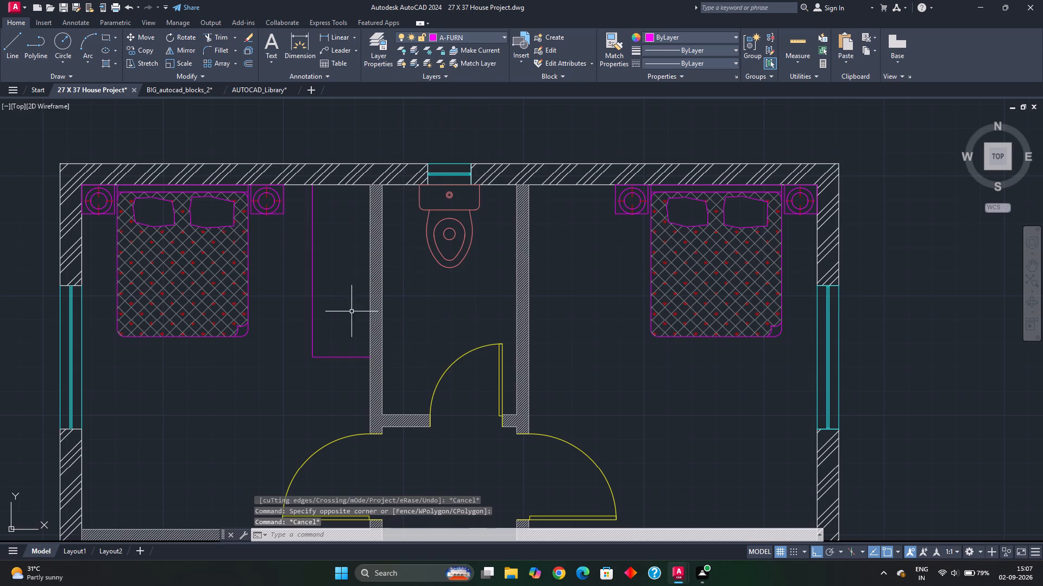
Offset the upper-right bedroom's face of the toilet partition wall 2' into that bedroom.
{"action": "middle_click_drag", "start_coordinate": [448, 298], "coordinate": [373, 296]}
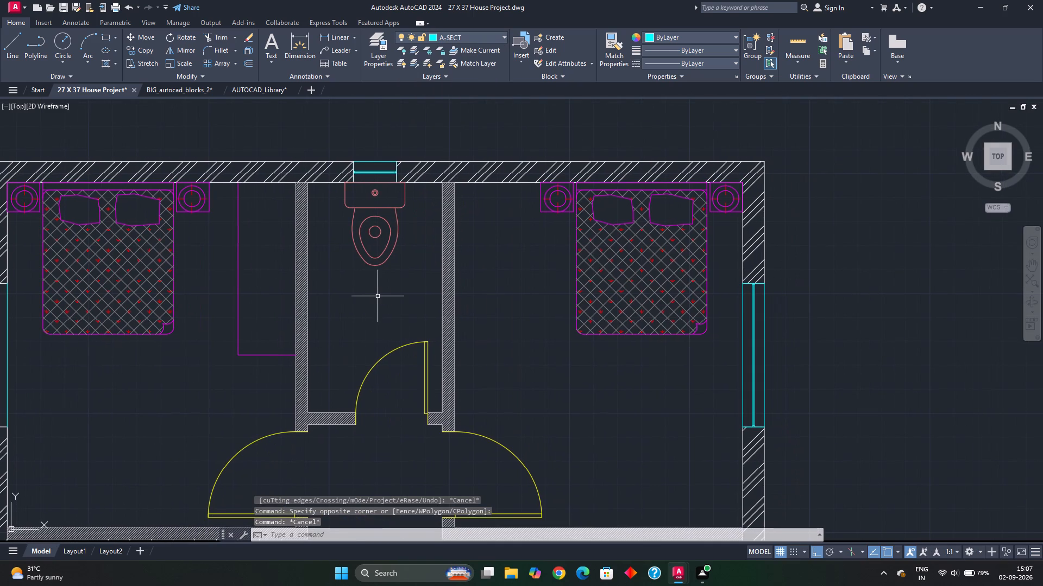
{"action": "key", "text": "o"}
{"action": "key", "text": "Return"}
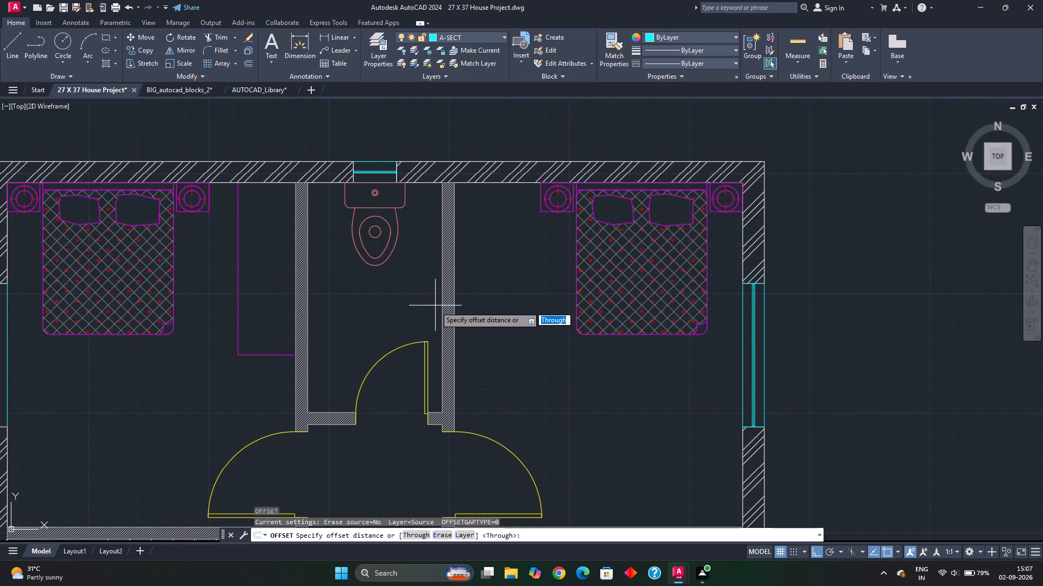
{"action": "key", "text": "2"}
{"action": "key", "text": "apostrophe"}
{"action": "key", "text": "Return"}
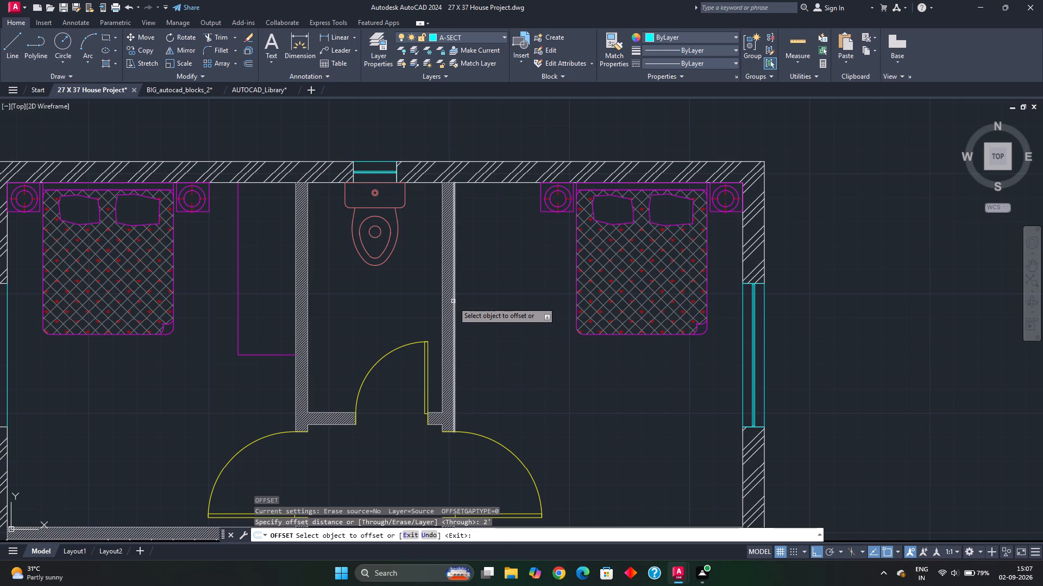
{"action": "left_click", "coordinate": [453, 302]}
{"action": "left_click", "coordinate": [476, 304]}
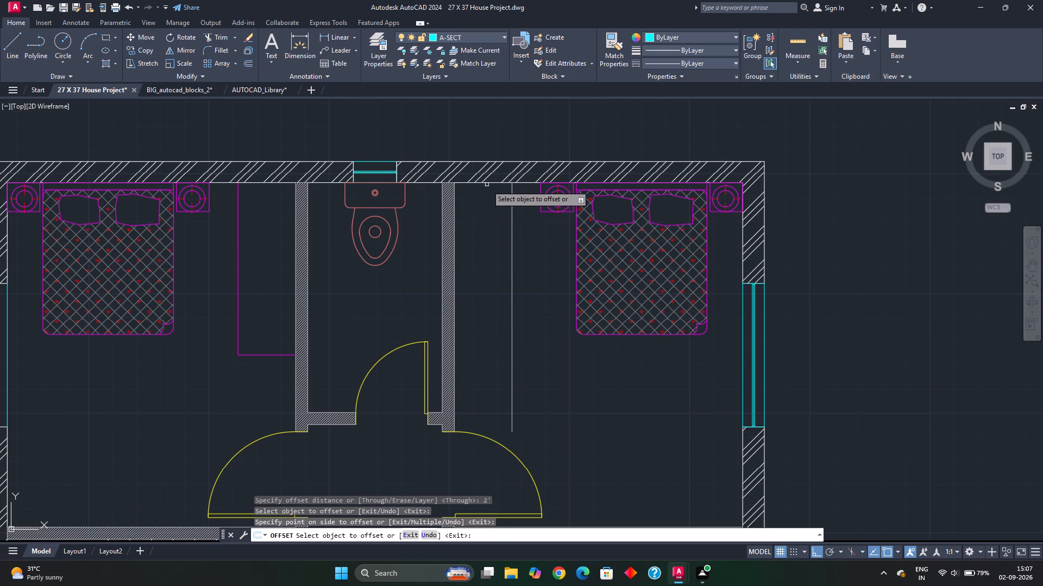
Offset the inner line of the upper-right bedroom's top wall 6' down into the room.
{"action": "left_click", "coordinate": [500, 183]}
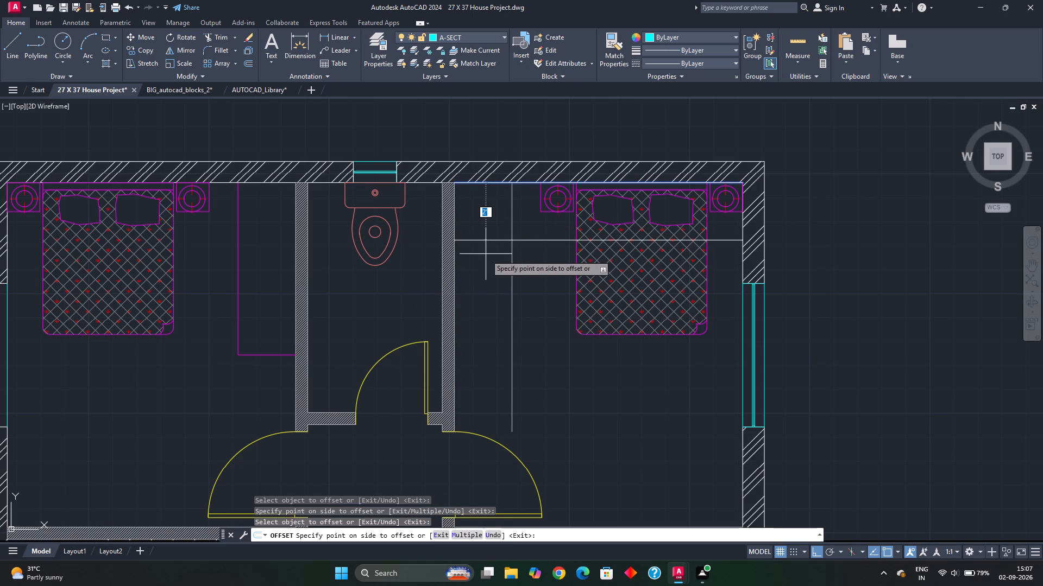
{"action": "type", "text": "6'"}
{"action": "key", "text": "Return"}
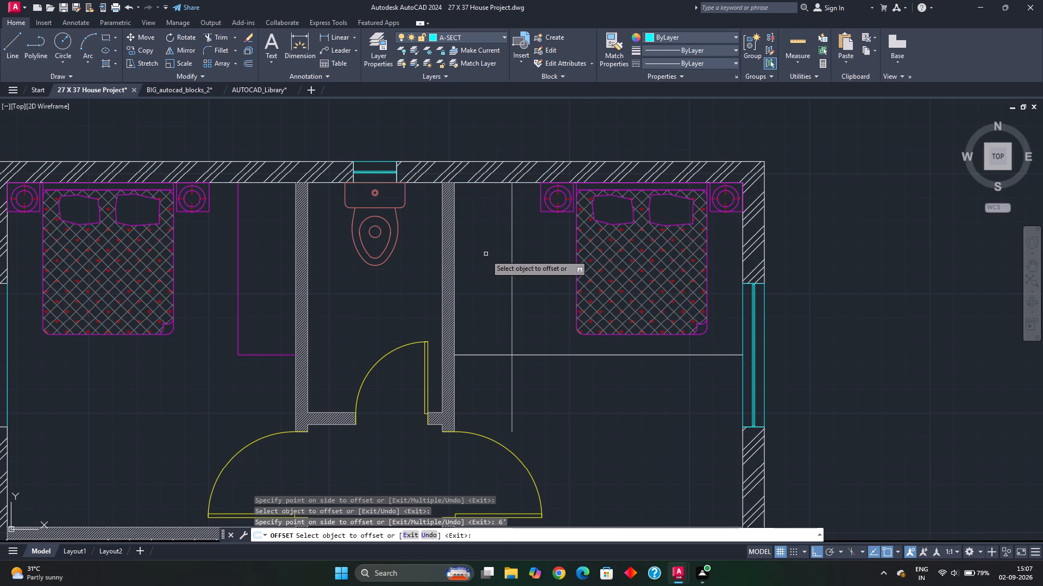
{"action": "key", "text": "Escape"}
{"action": "key", "text": "Escape"}
Trim the overhanging ends of the upper-right bedroom's two offset lines to form a closed wardrobe corner beside the toilet wall.
{"action": "type", "text": "tr"}
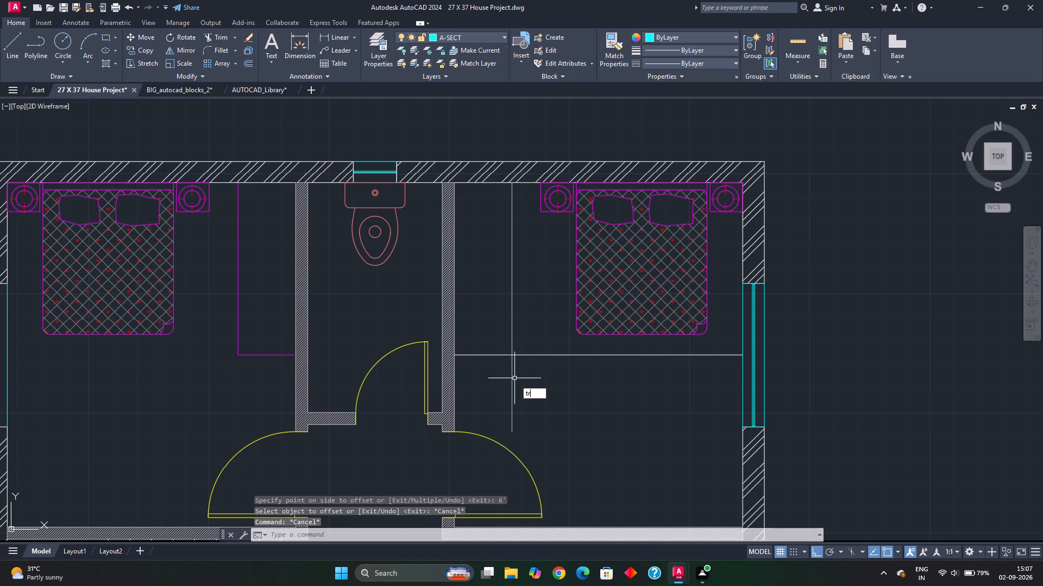
{"action": "key", "text": "space"}
{"action": "left_click", "coordinate": [537, 335]}
{"action": "left_click", "coordinate": [487, 390]}
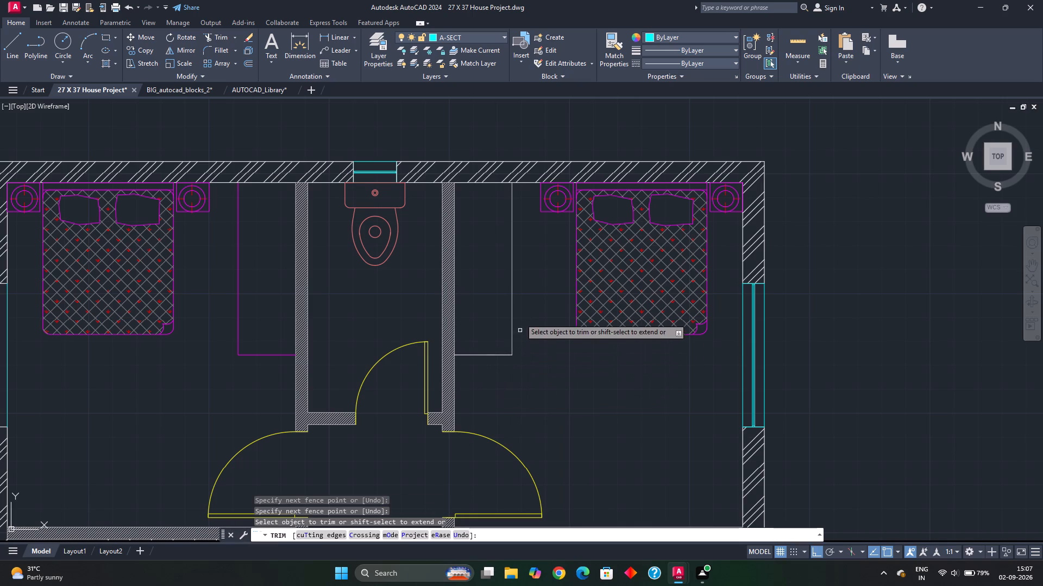
{"action": "key", "text": "Escape"}
Move the two wardrobe outline lines in the upper-right bedroom to the A-FURN layer.
{"action": "left_click", "coordinate": [525, 311]}
{"action": "left_click", "coordinate": [483, 376]}
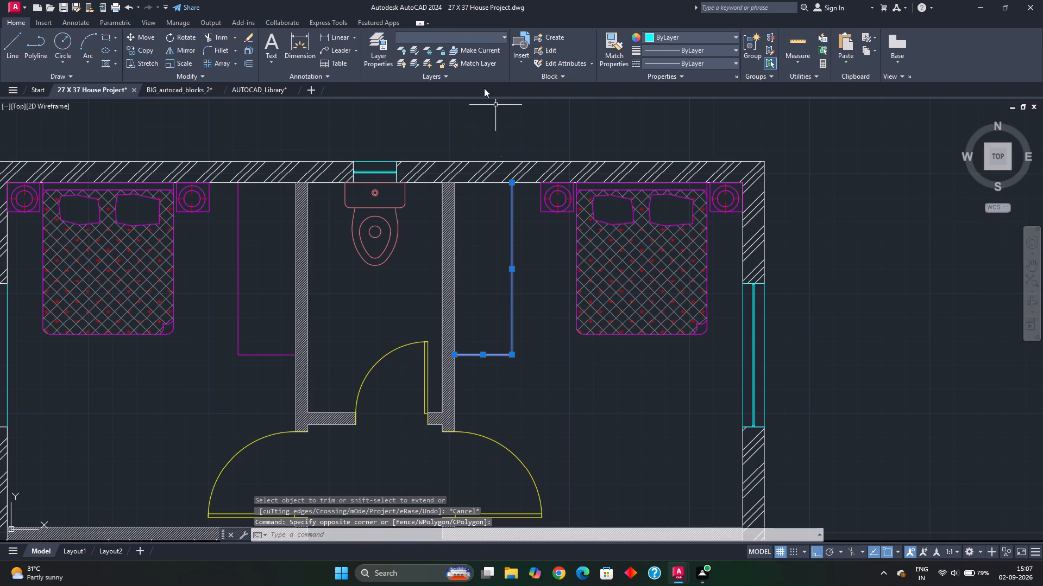
{"action": "left_click", "coordinate": [480, 38]}
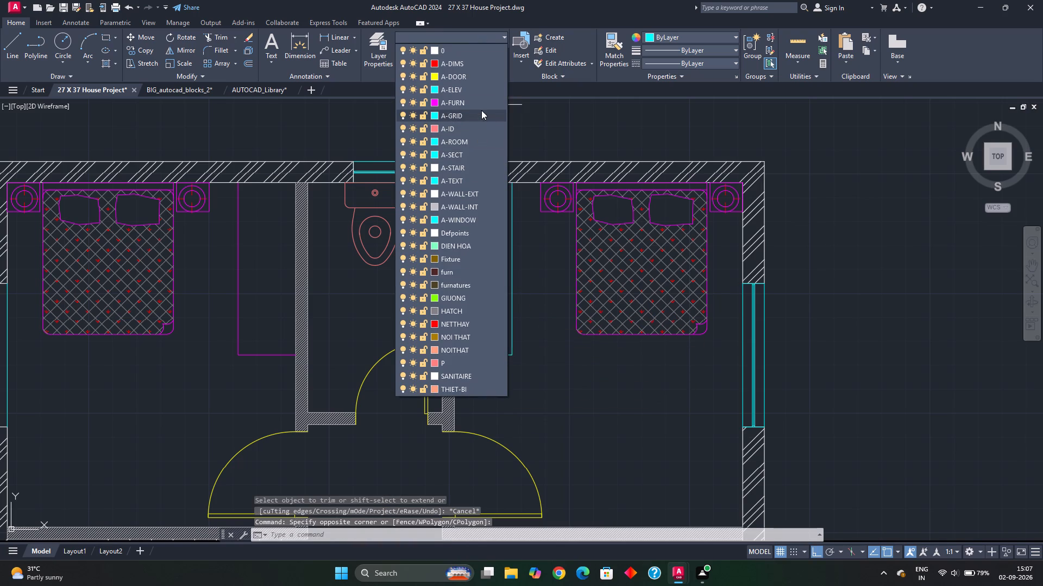
{"action": "left_click", "coordinate": [483, 105]}
{"action": "scroll", "coordinate": [513, 260], "scroll_direction": "down", "scroll_amount": 2}
{"action": "key", "text": "Escape"}
Offset the inner line of the lower-right bedroom's top wall 2' down into the room.
{"action": "middle_click_drag", "start_coordinate": [501, 317], "coordinate": [496, 233]}
{"action": "middle_click_drag", "start_coordinate": [497, 317], "coordinate": [498, 284]}
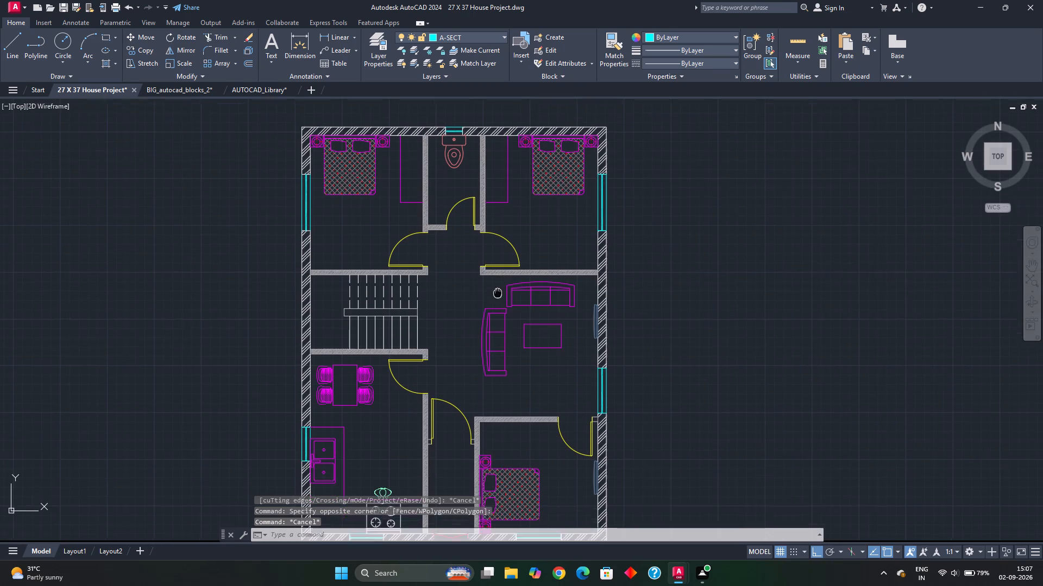
{"action": "middle_click_drag", "start_coordinate": [498, 284], "coordinate": [498, 283]}
{"action": "middle_click_drag", "start_coordinate": [526, 417], "coordinate": [526, 416]}
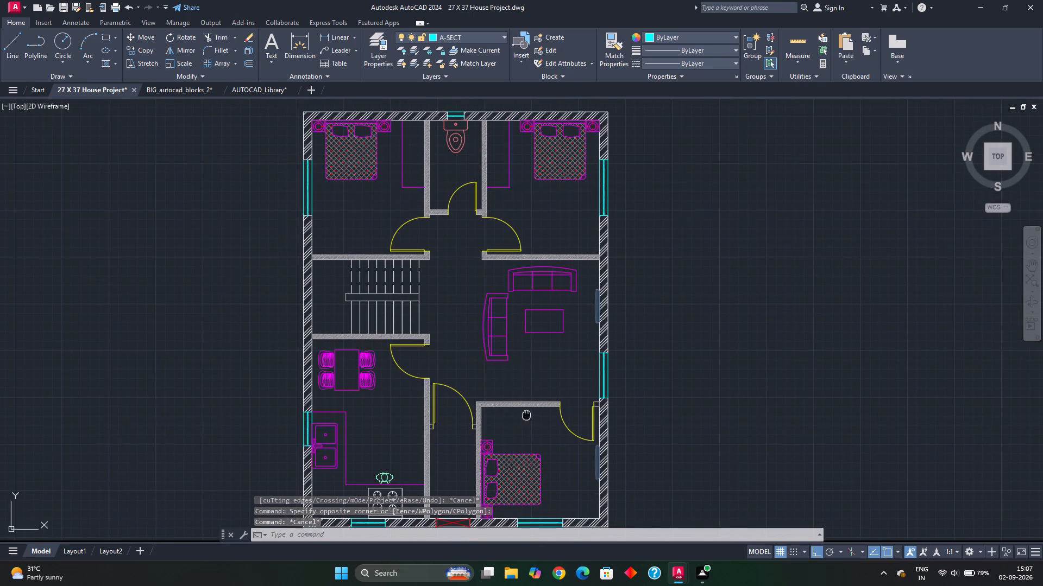
{"action": "middle_click_drag", "start_coordinate": [526, 416], "coordinate": [499, 324]}
{"action": "scroll", "coordinate": [475, 342], "scroll_direction": "up", "scroll_amount": 2}
{"action": "key", "text": "o"}
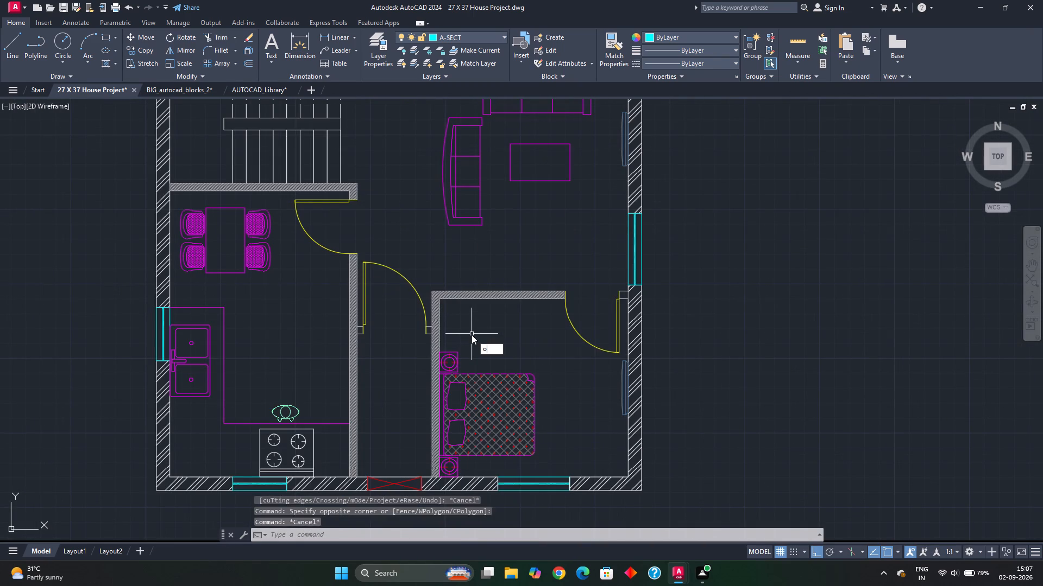
{"action": "key", "text": "Return"}
{"action": "key", "text": "2"}
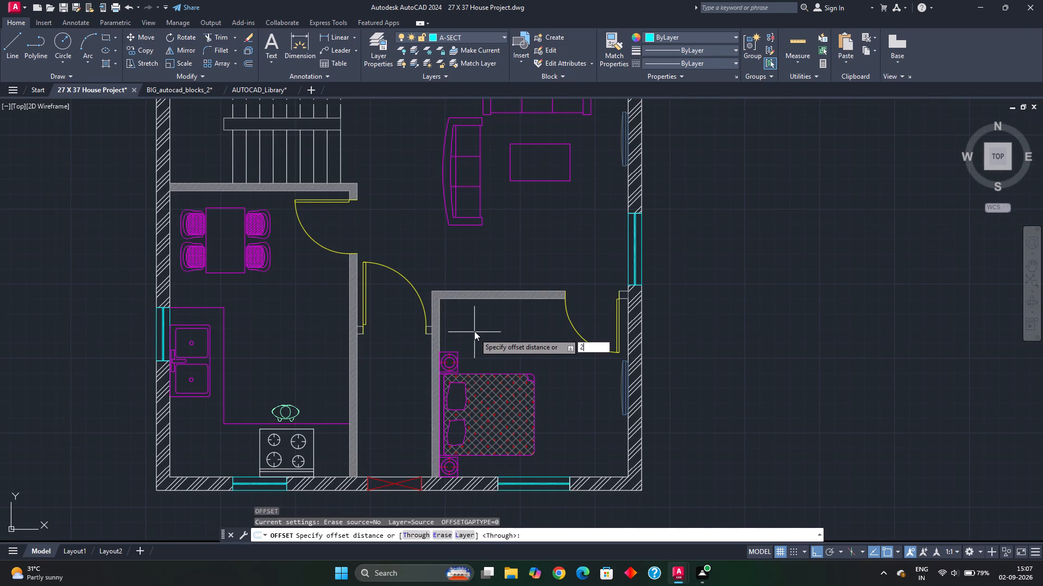
{"action": "key", "text": "apostrophe"}
{"action": "key", "text": "Return"}
{"action": "scroll", "coordinate": [474, 333], "scroll_direction": "up", "scroll_amount": 3}
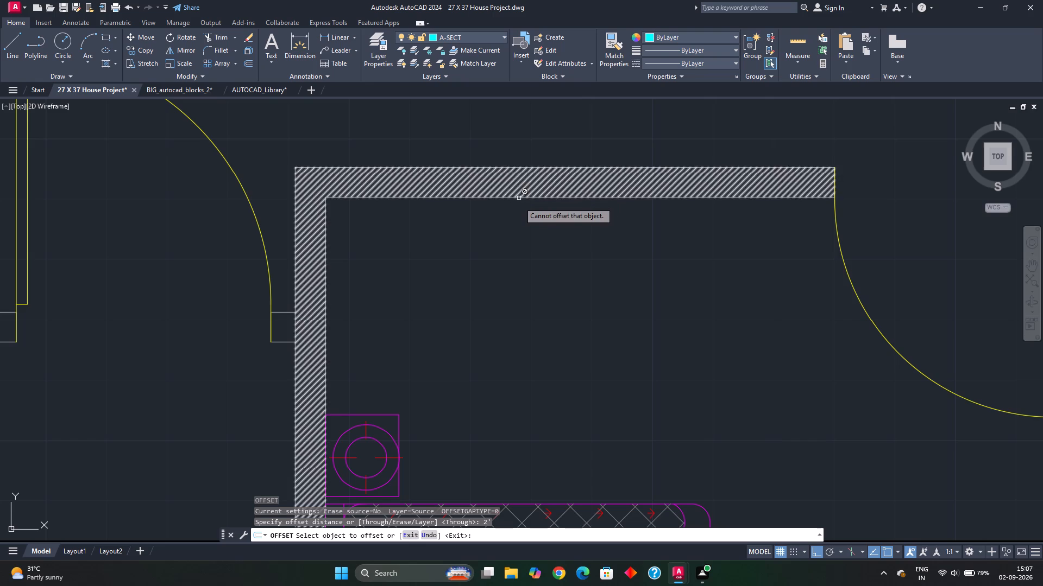
{"action": "left_click", "coordinate": [529, 199]}
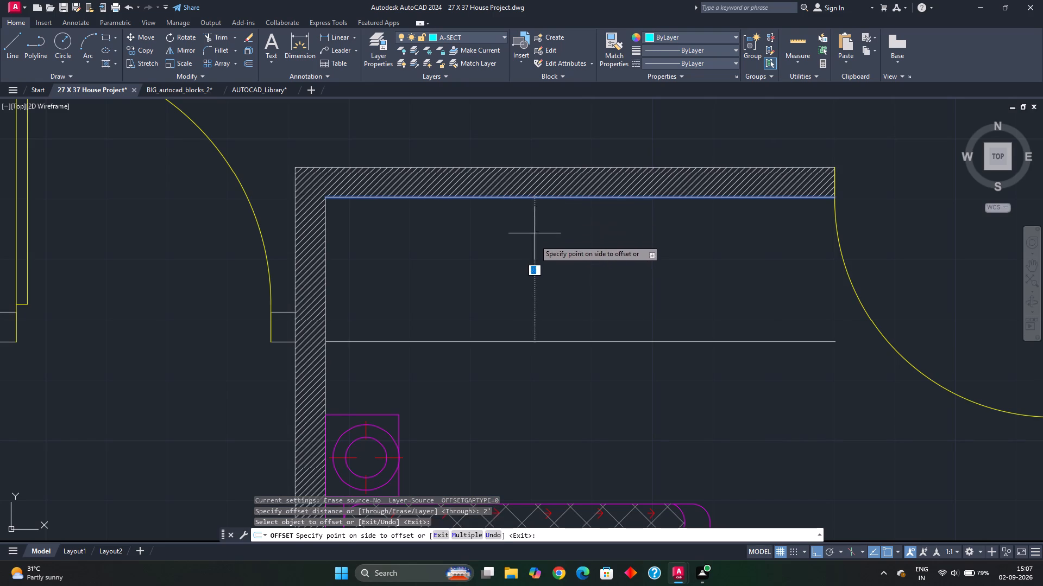
{"action": "left_click", "coordinate": [533, 247]}
Offset the inner line of the lower-right bedroom's left wall 6' into the room.
{"action": "left_click", "coordinate": [326, 297]}
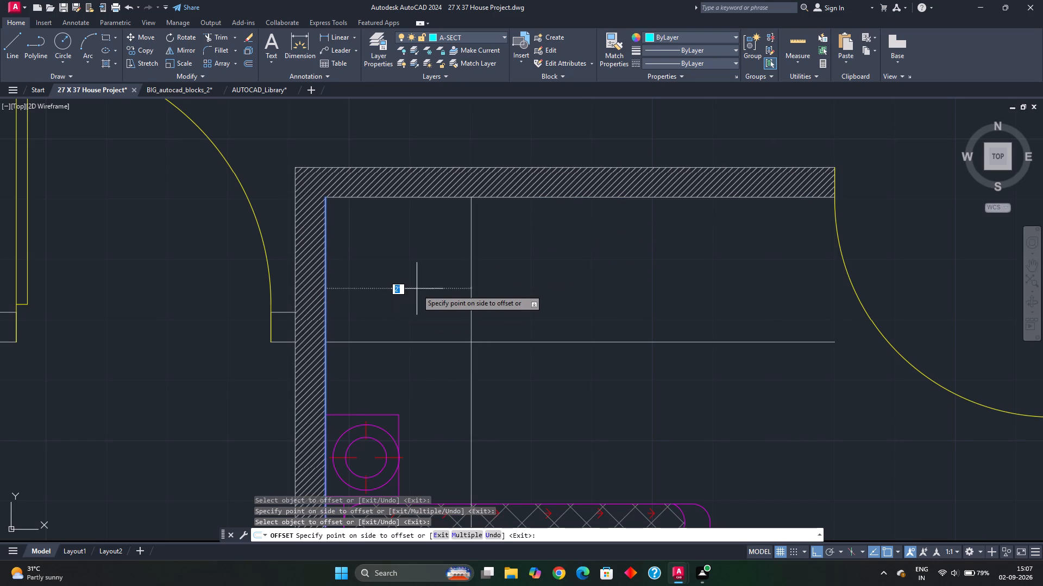
{"action": "key", "text": "6"}
{"action": "key", "text": "apostrophe"}
{"action": "key", "text": "Return"}
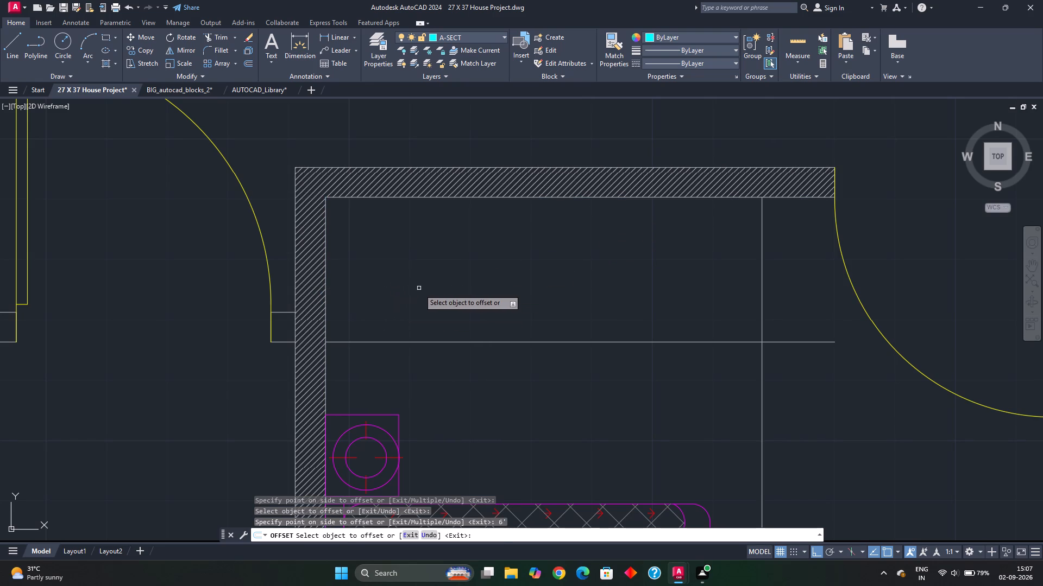
{"action": "scroll", "coordinate": [509, 358], "scroll_direction": "down", "scroll_amount": 2}
{"action": "middle_click_drag", "start_coordinate": [555, 366], "coordinate": [538, 348]}
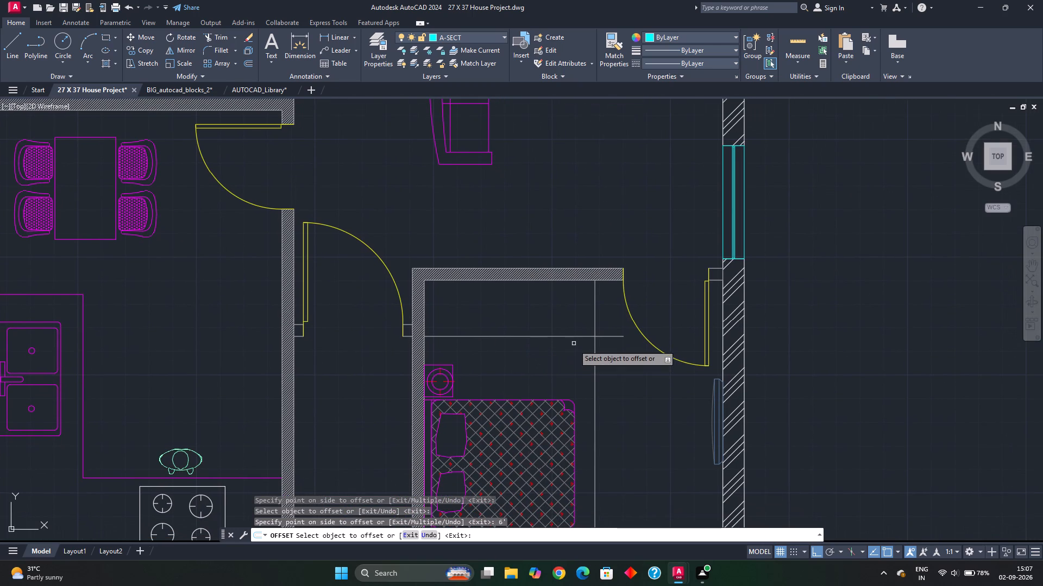
{"action": "key", "text": "Escape"}
Trim the overhanging ends of the lower-right bedroom's two offset lines to form a closed wardrobe corner under the top wall.
{"action": "type", "text": "tr"}
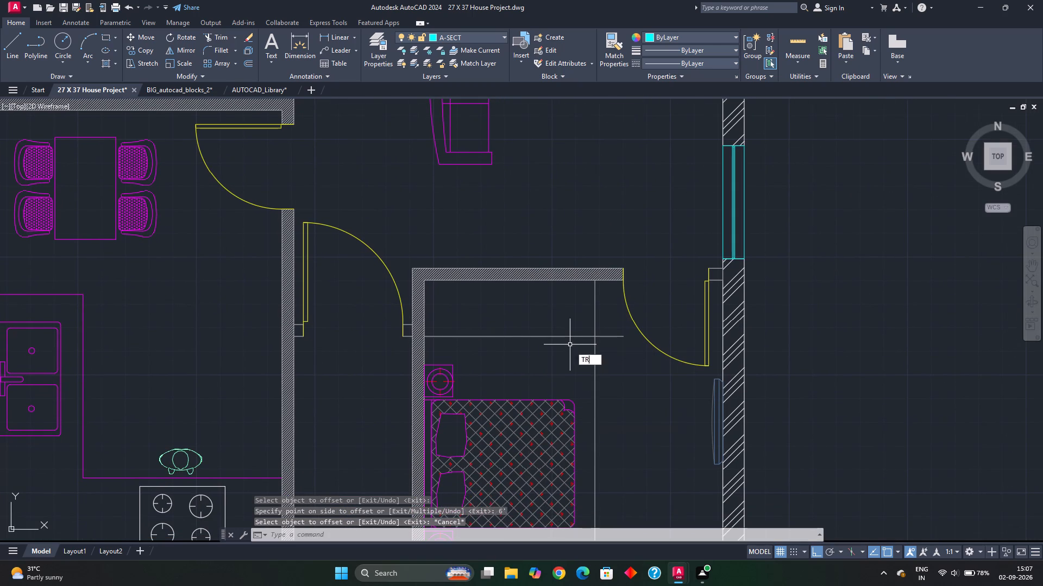
{"action": "key", "text": "space"}
{"action": "left_click", "coordinate": [611, 332]}
{"action": "left_click", "coordinate": [593, 356]}
{"action": "key", "text": "Escape"}
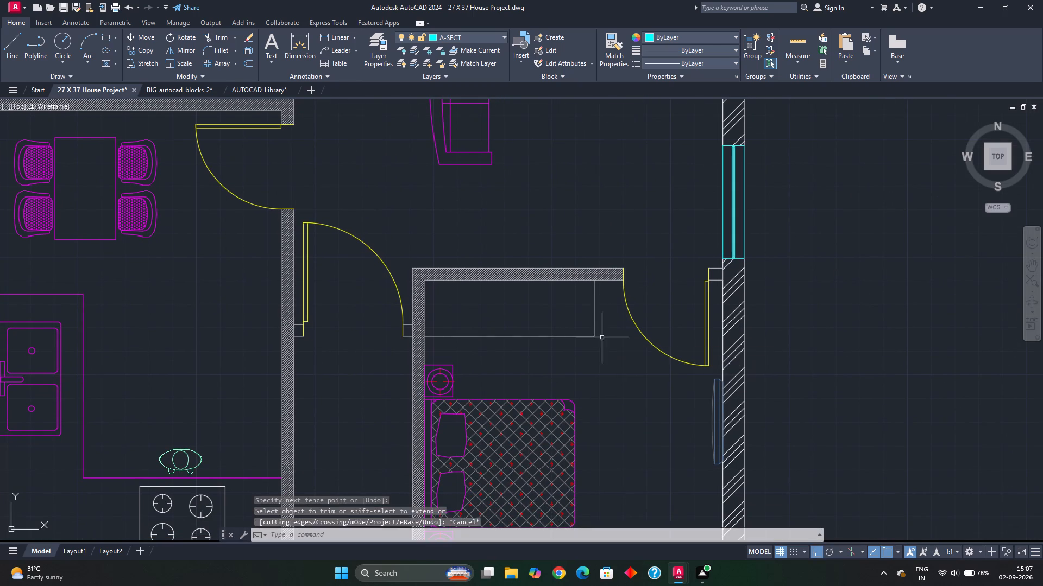
{"action": "key", "text": "Escape"}
Move the two wardrobe outline lines in the lower-right bedroom to the A-FURN layer.
{"action": "left_click", "coordinate": [608, 320]}
{"action": "left_click", "coordinate": [552, 355]}
{"action": "left_click", "coordinate": [484, 37]}
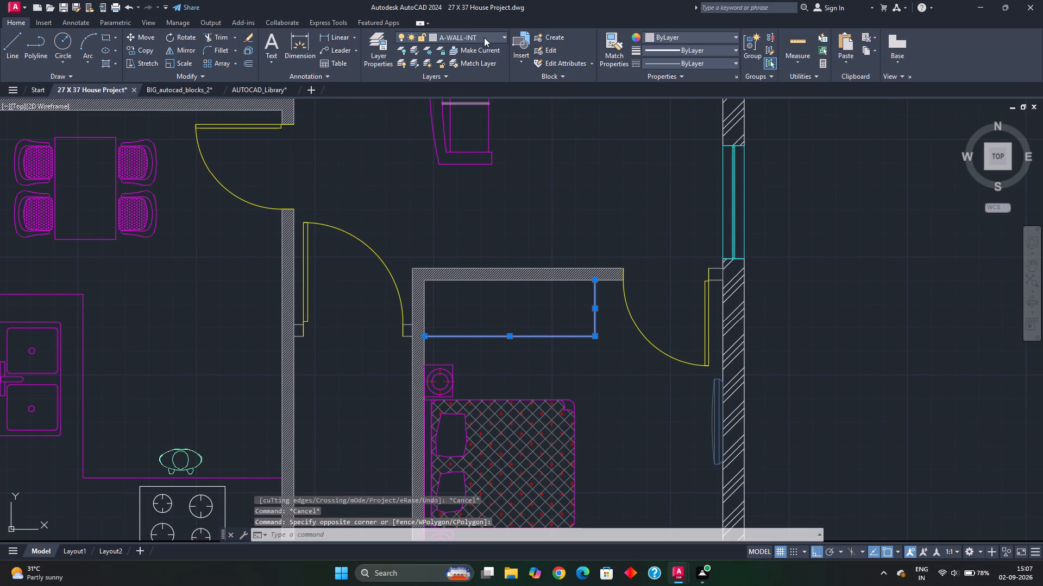
{"action": "left_click", "coordinate": [469, 103]}
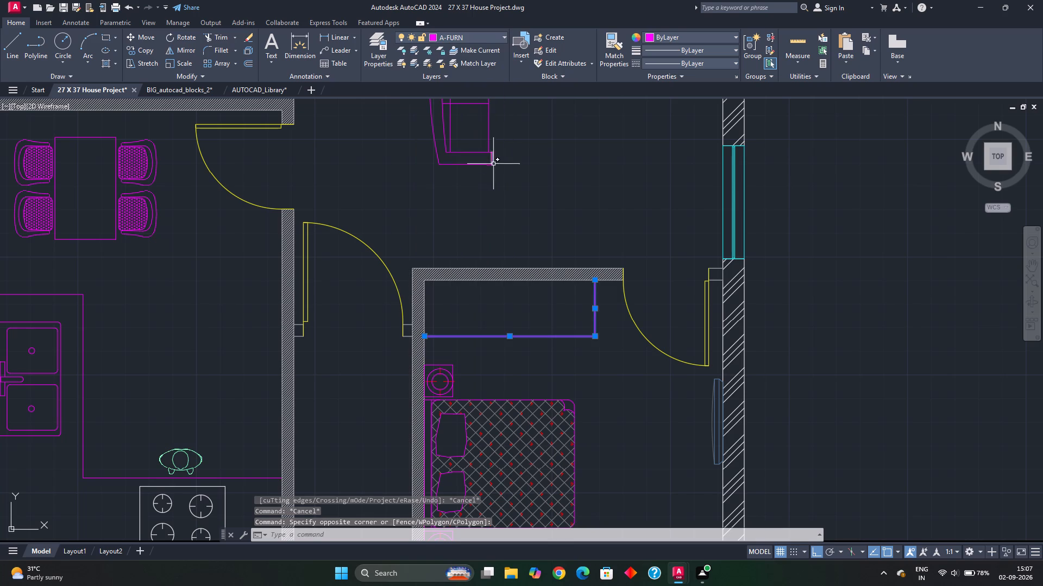
{"action": "key", "text": "Escape"}
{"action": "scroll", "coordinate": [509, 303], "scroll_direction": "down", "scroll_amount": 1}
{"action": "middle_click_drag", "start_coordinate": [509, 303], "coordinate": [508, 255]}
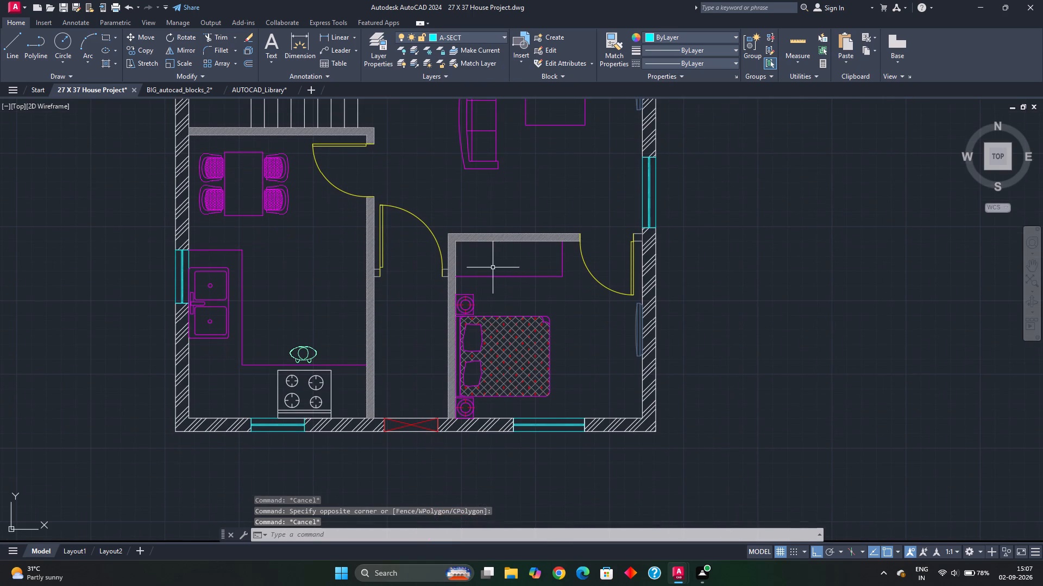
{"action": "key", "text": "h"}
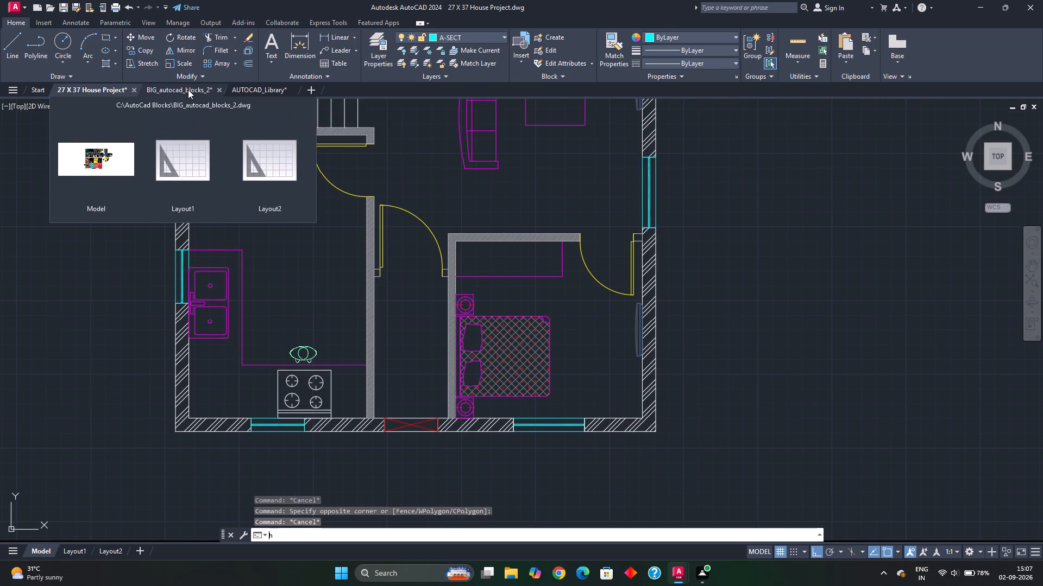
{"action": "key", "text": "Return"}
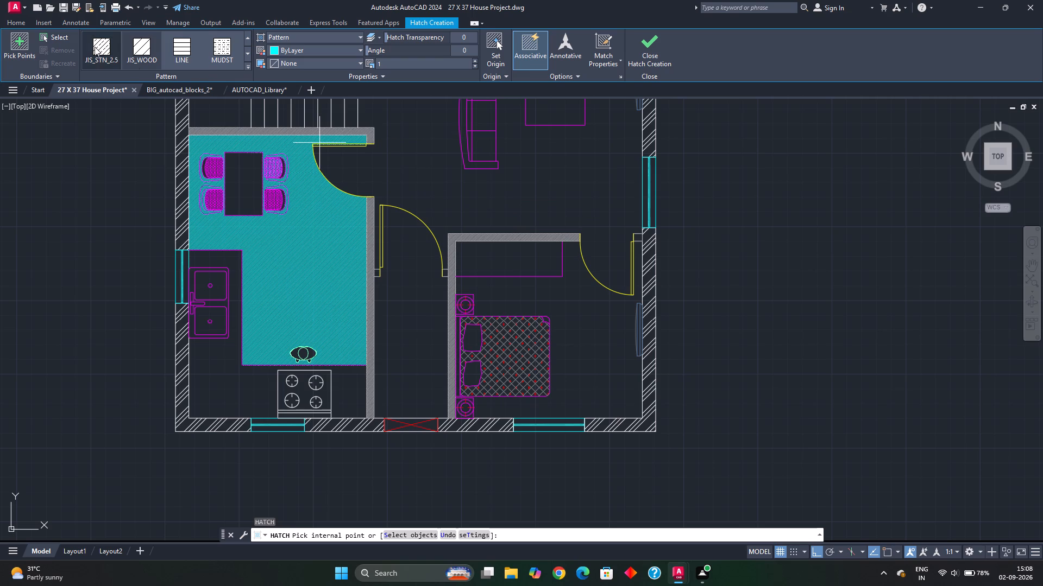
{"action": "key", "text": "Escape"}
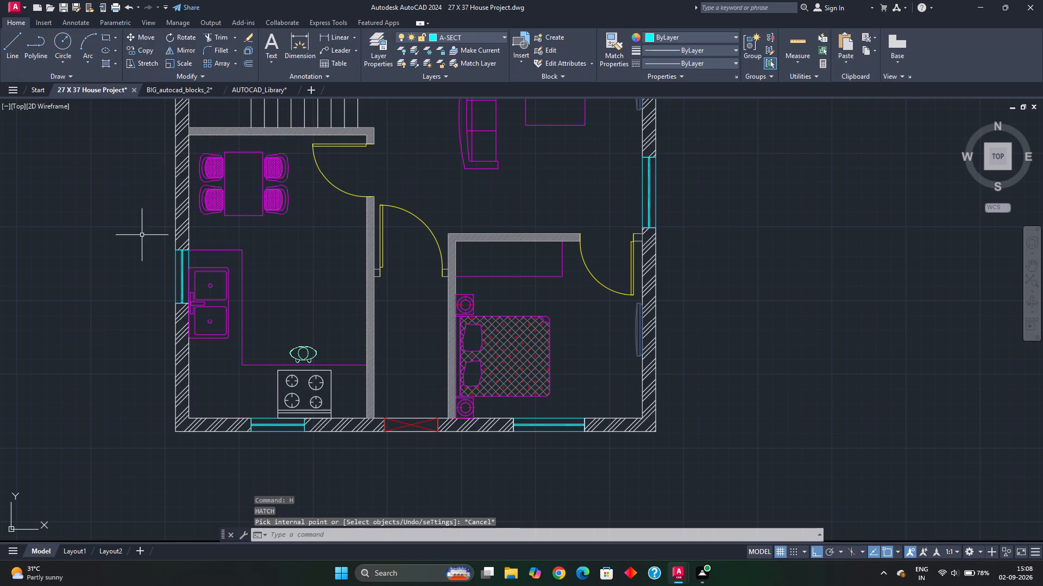
Hatch the wardrobe in the lower-right bedroom with the GOST wood pattern at scale 1.
{"action": "middle_click_drag", "start_coordinate": [152, 118], "coordinate": [235, 171]}
{"action": "middle_click_drag", "start_coordinate": [209, 178], "coordinate": [374, 184]}
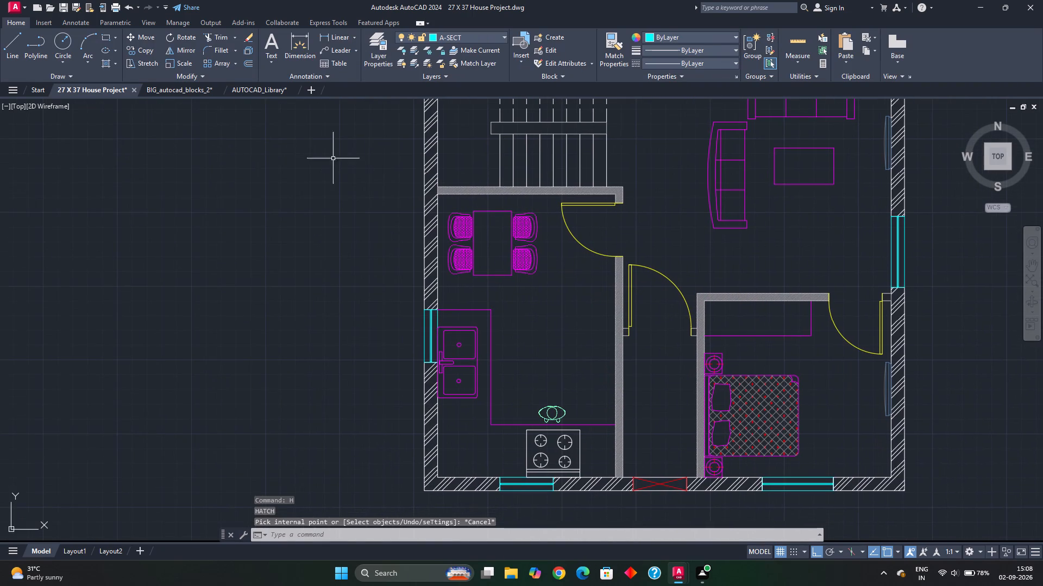
{"action": "type", "text": "h"}
{"action": "key", "text": "space"}
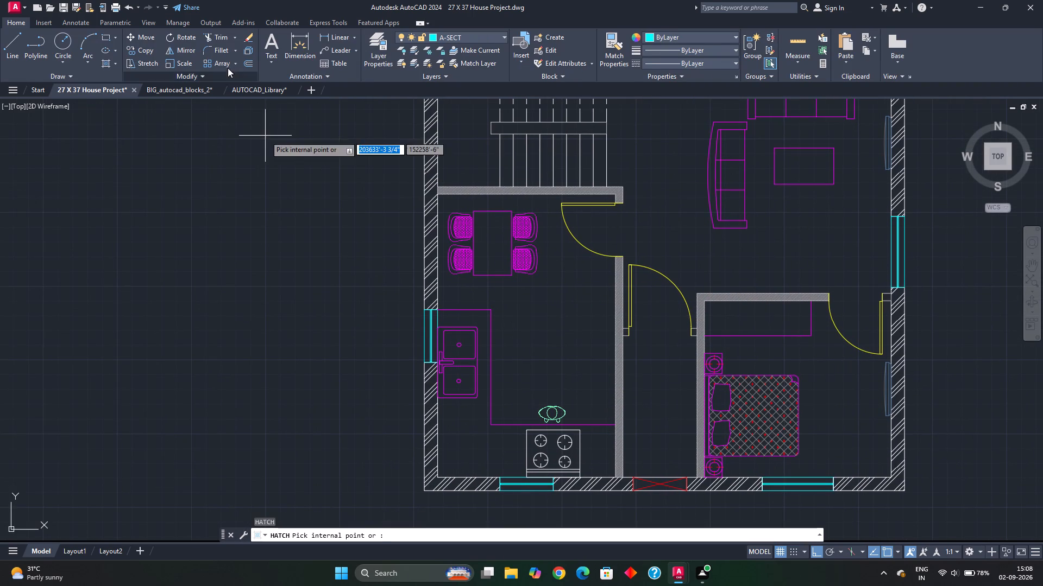
{"action": "left_click", "coordinate": [248, 68]}
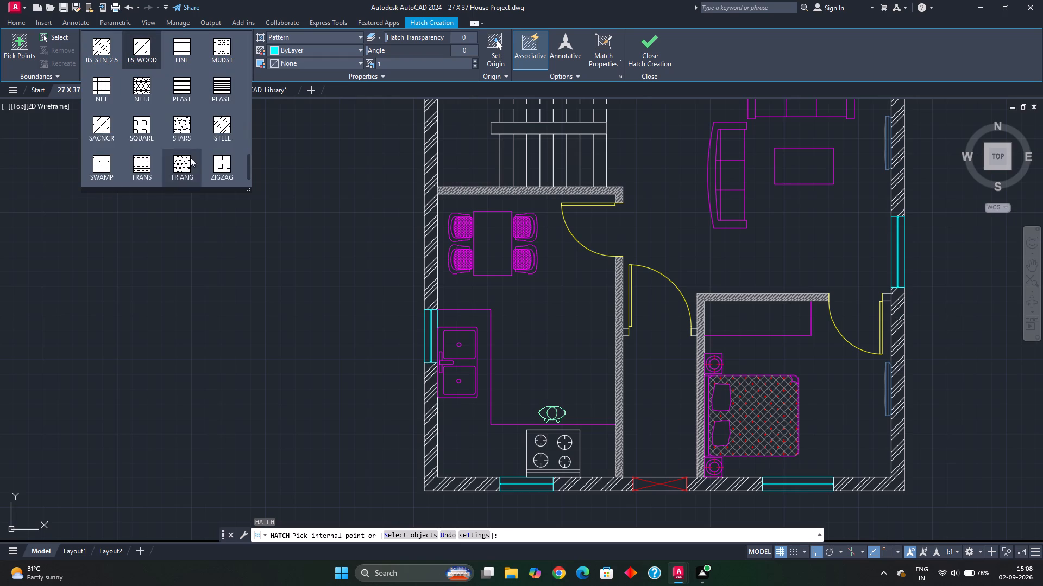
{"action": "scroll", "coordinate": [185, 109], "scroll_direction": "down", "scroll_amount": 1}
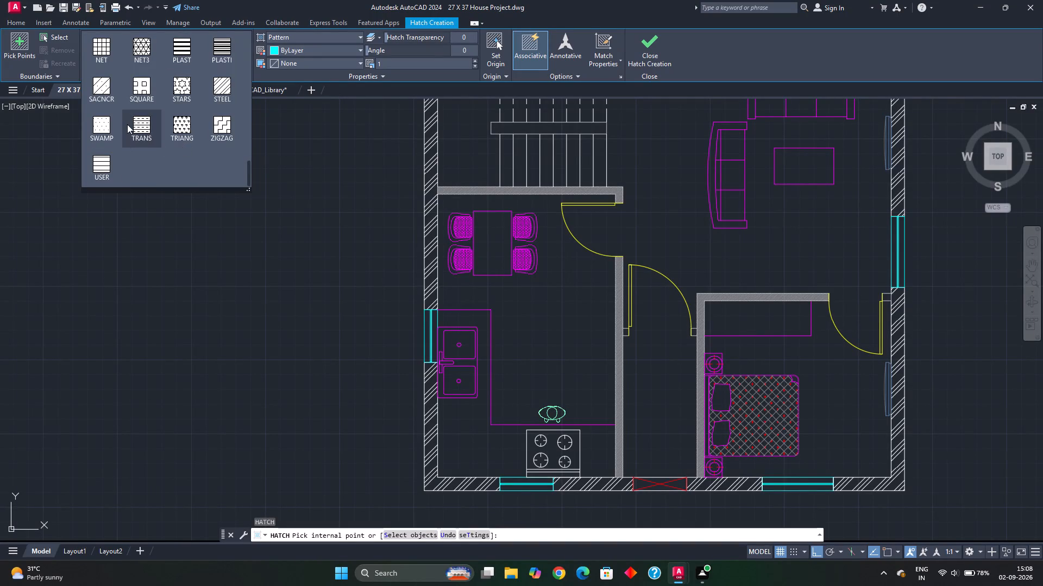
{"action": "scroll", "coordinate": [146, 123], "scroll_direction": "up", "scroll_amount": 3}
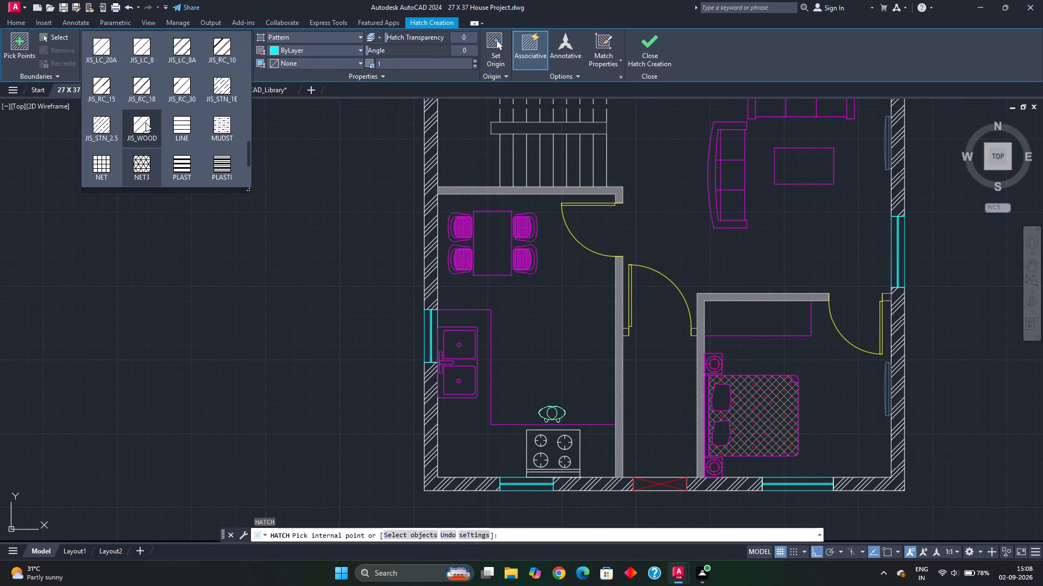
{"action": "scroll", "coordinate": [146, 123], "scroll_direction": "up", "scroll_amount": 2}
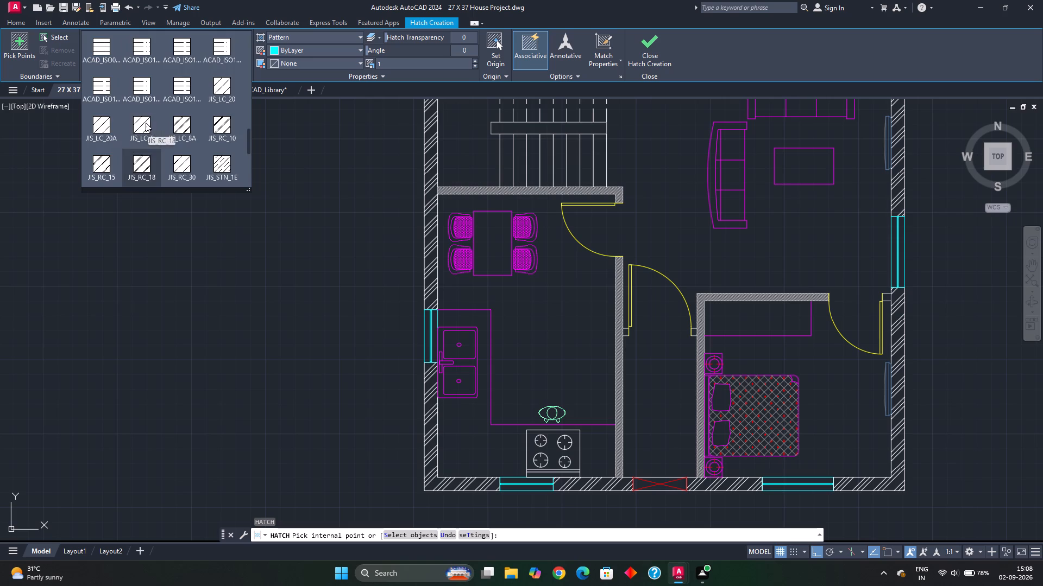
{"action": "scroll", "coordinate": [146, 123], "scroll_direction": "up", "scroll_amount": 3}
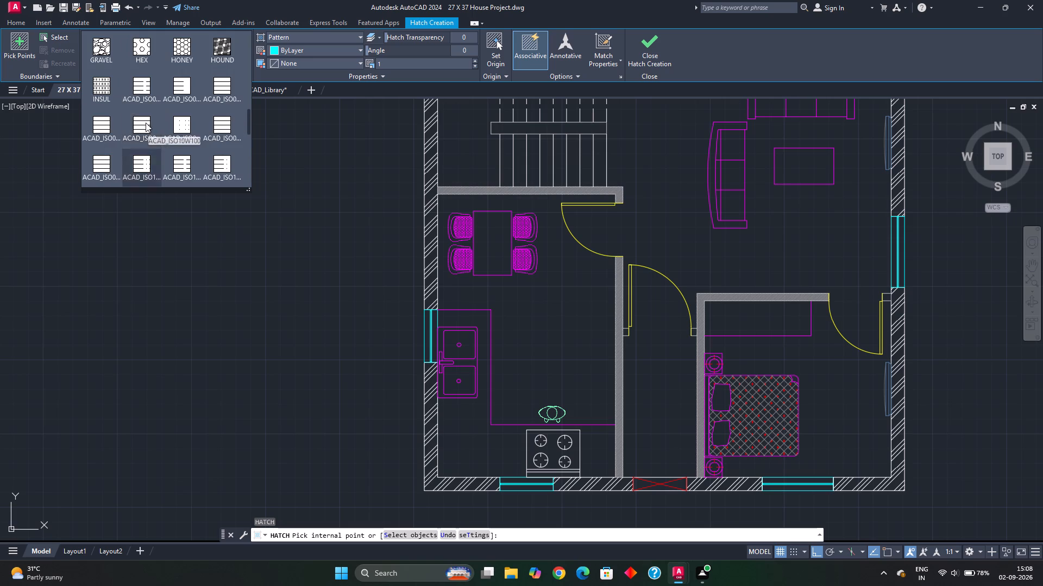
{"action": "scroll", "coordinate": [146, 123], "scroll_direction": "up", "scroll_amount": 2}
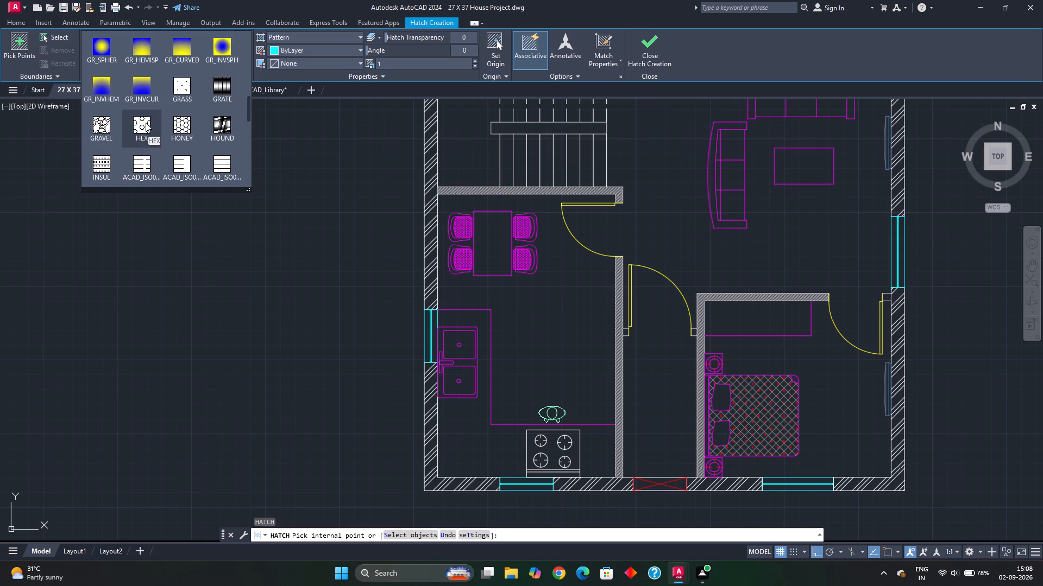
{"action": "scroll", "coordinate": [146, 123], "scroll_direction": "up", "scroll_amount": 3}
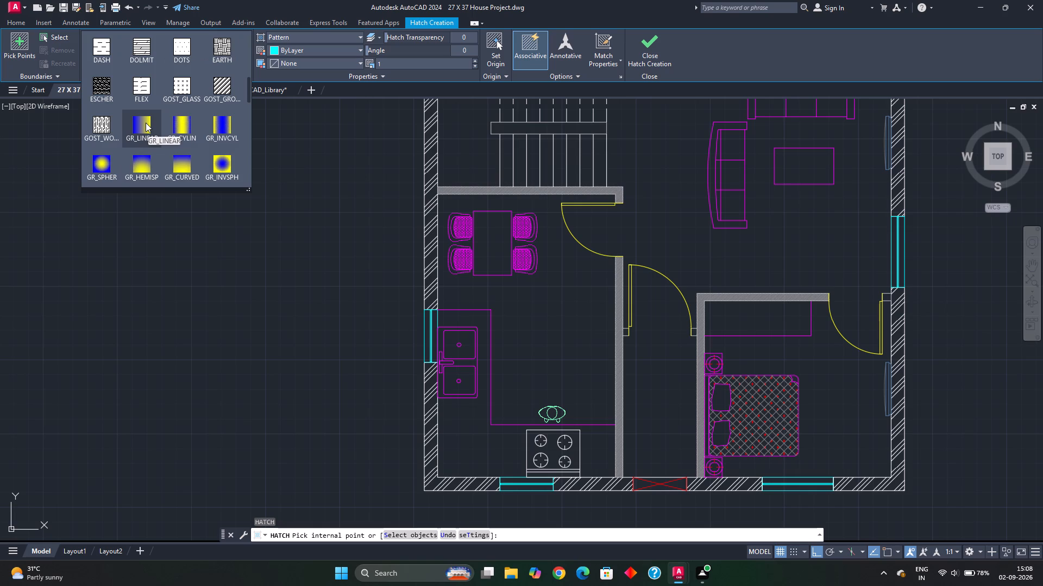
{"action": "left_click", "coordinate": [94, 130]}
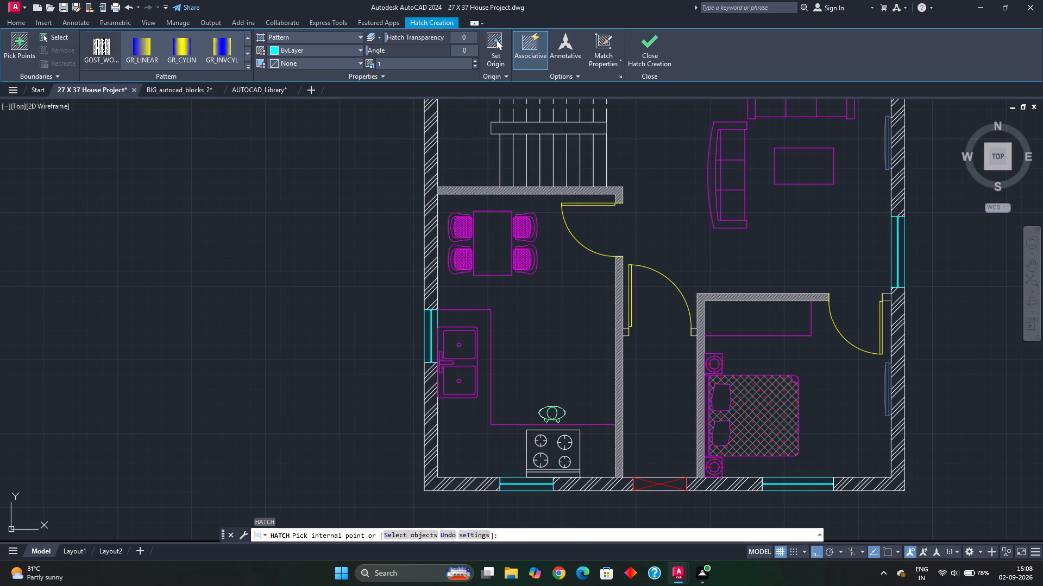
{"action": "middle_click_drag", "start_coordinate": [705, 372], "coordinate": [424, 429]}
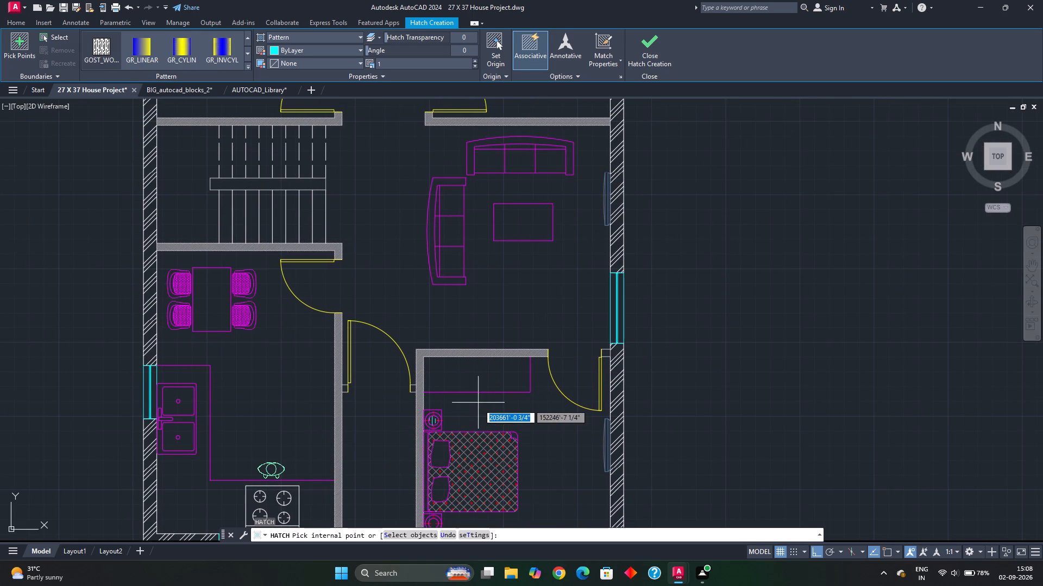
{"action": "left_click", "coordinate": [475, 381]}
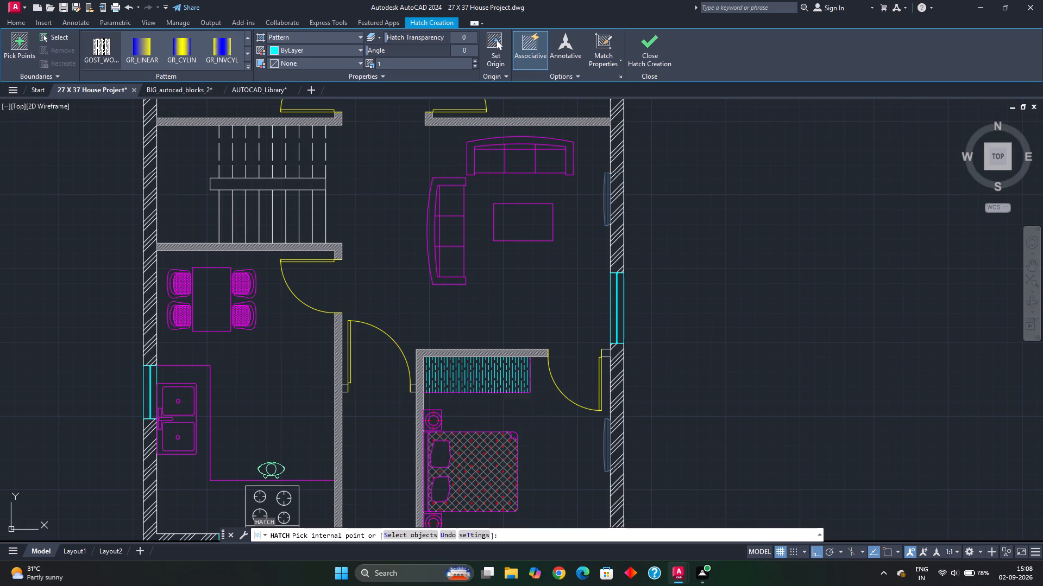
Add the same GOST wood hatch to the two wardrobes beside the toilet in the upper bedrooms.
{"action": "middle_click_drag", "start_coordinate": [369, 246], "coordinate": [363, 376]}
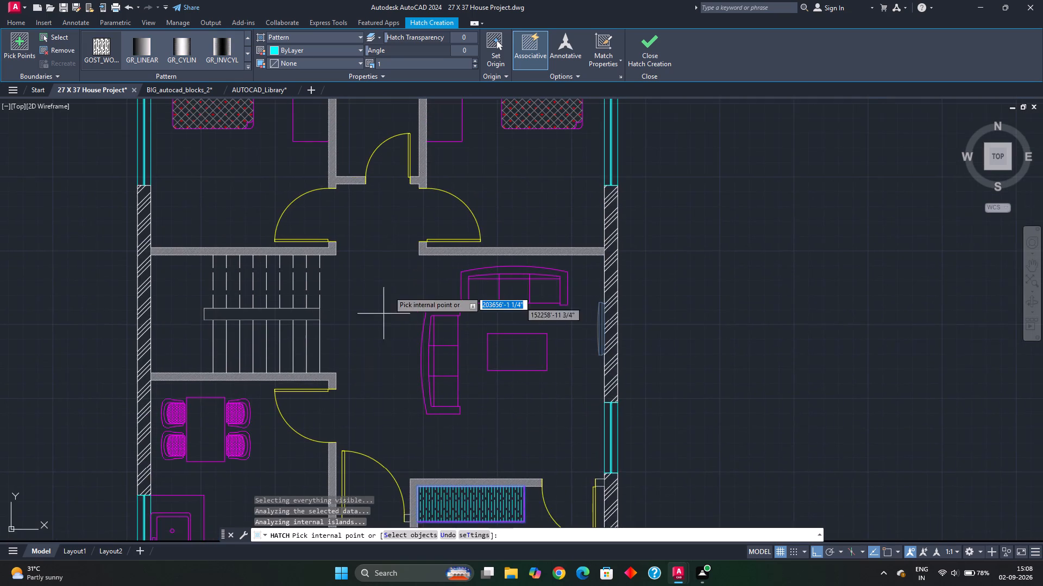
{"action": "middle_click_drag", "start_coordinate": [389, 282], "coordinate": [355, 413]}
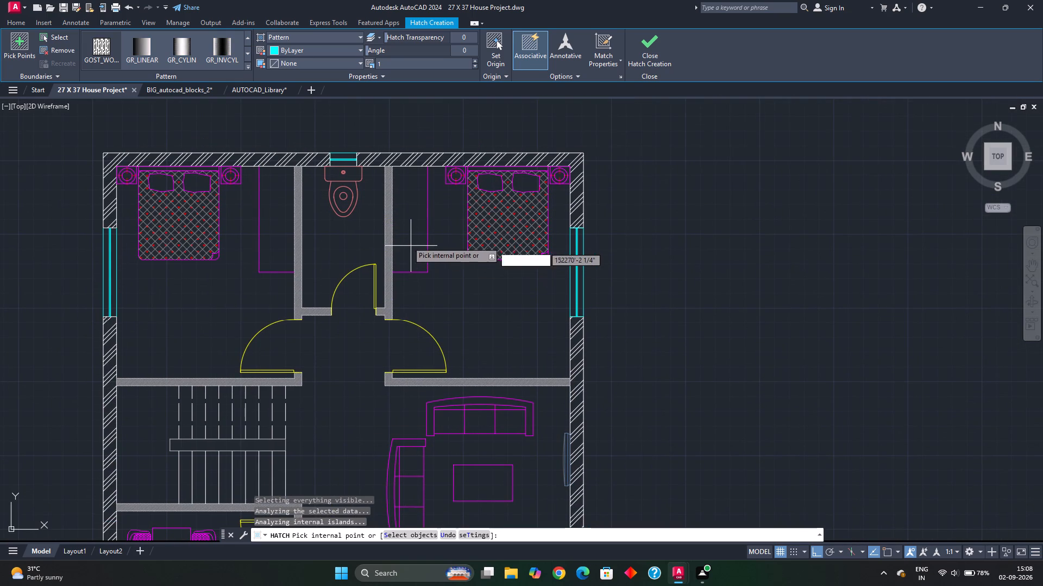
{"action": "left_click", "coordinate": [407, 235]}
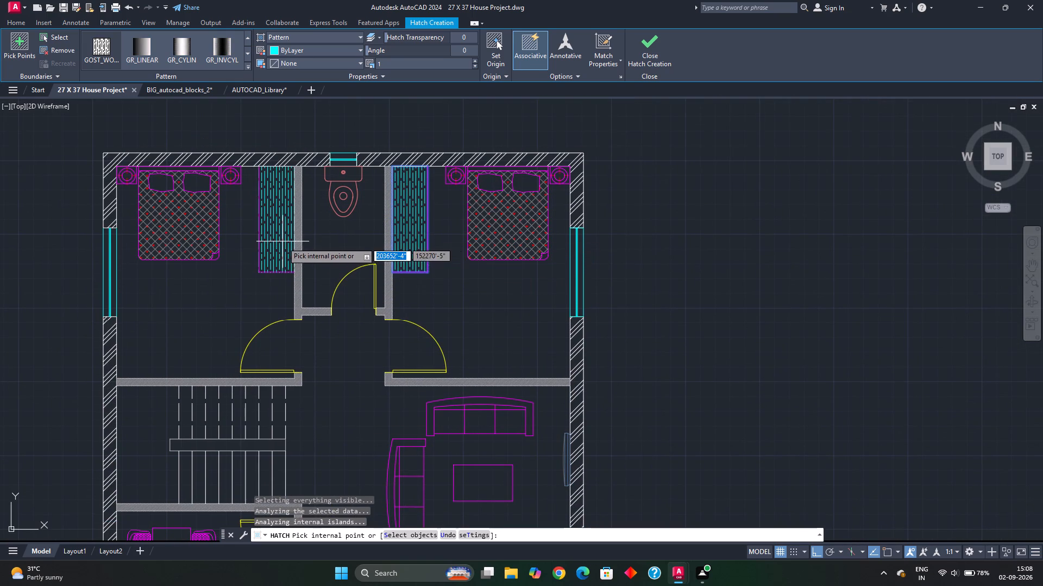
{"action": "left_click", "coordinate": [282, 242]}
{"action": "scroll", "coordinate": [435, 363], "scroll_direction": "down", "scroll_amount": 1}
{"action": "middle_click_drag", "start_coordinate": [435, 361], "coordinate": [392, 218]}
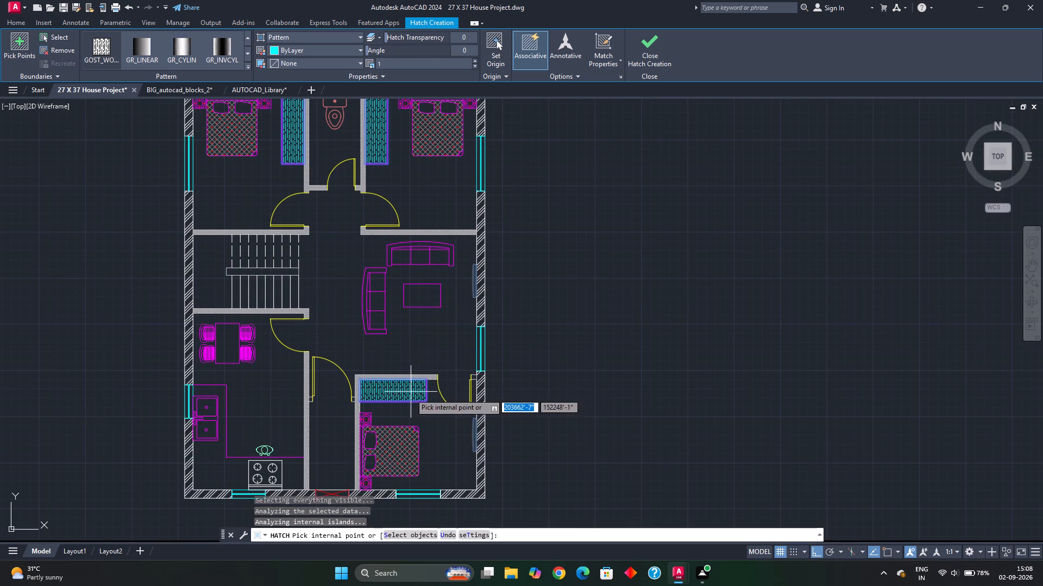
{"action": "key", "text": "Escape"}
{"action": "key", "text": "Escape"}
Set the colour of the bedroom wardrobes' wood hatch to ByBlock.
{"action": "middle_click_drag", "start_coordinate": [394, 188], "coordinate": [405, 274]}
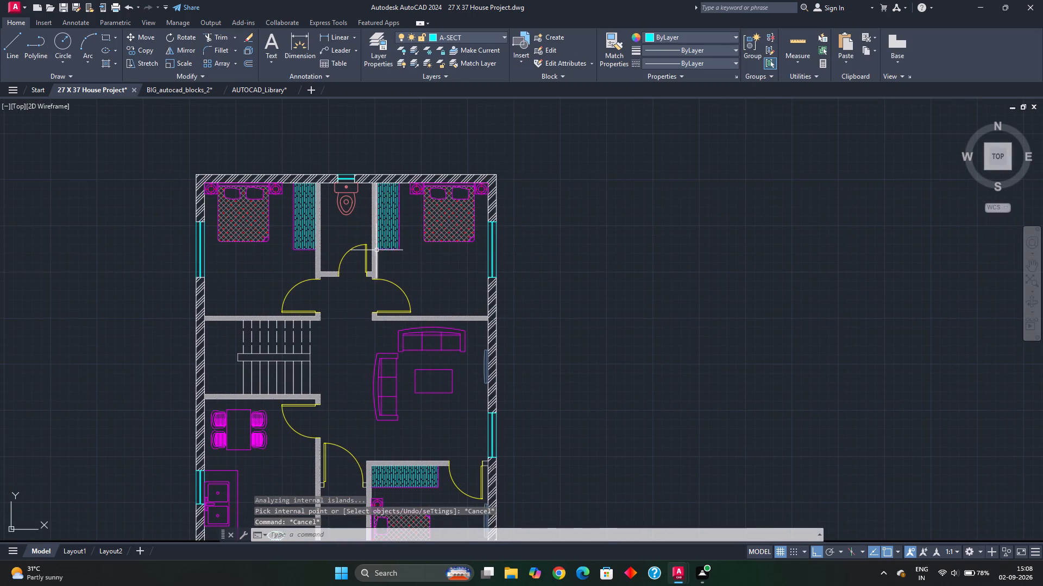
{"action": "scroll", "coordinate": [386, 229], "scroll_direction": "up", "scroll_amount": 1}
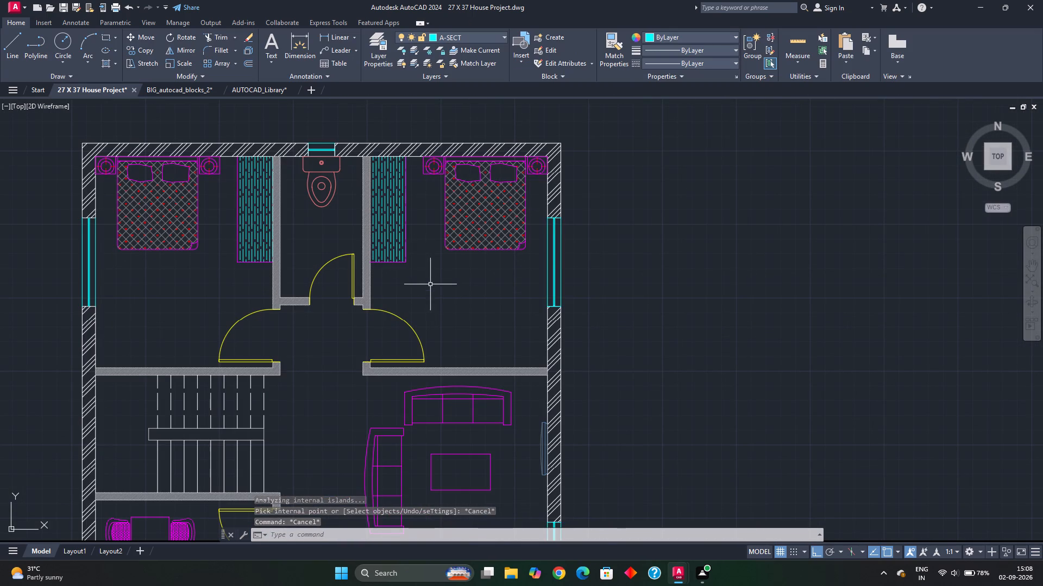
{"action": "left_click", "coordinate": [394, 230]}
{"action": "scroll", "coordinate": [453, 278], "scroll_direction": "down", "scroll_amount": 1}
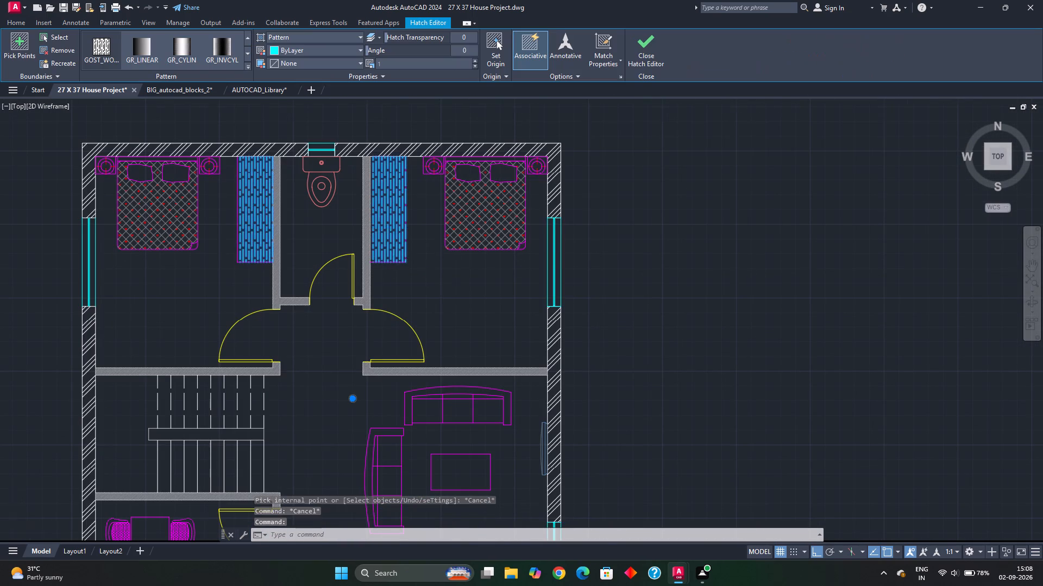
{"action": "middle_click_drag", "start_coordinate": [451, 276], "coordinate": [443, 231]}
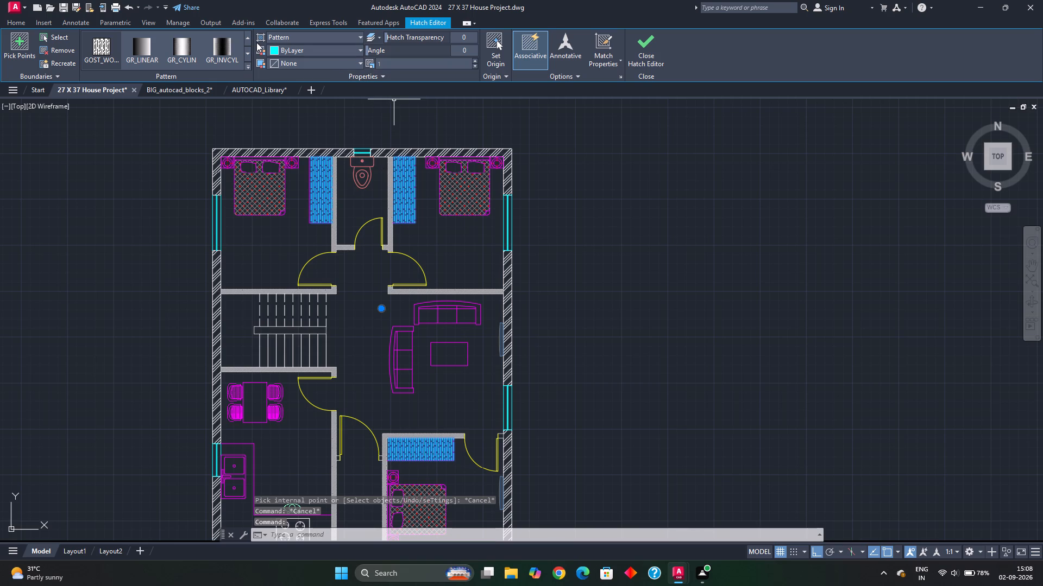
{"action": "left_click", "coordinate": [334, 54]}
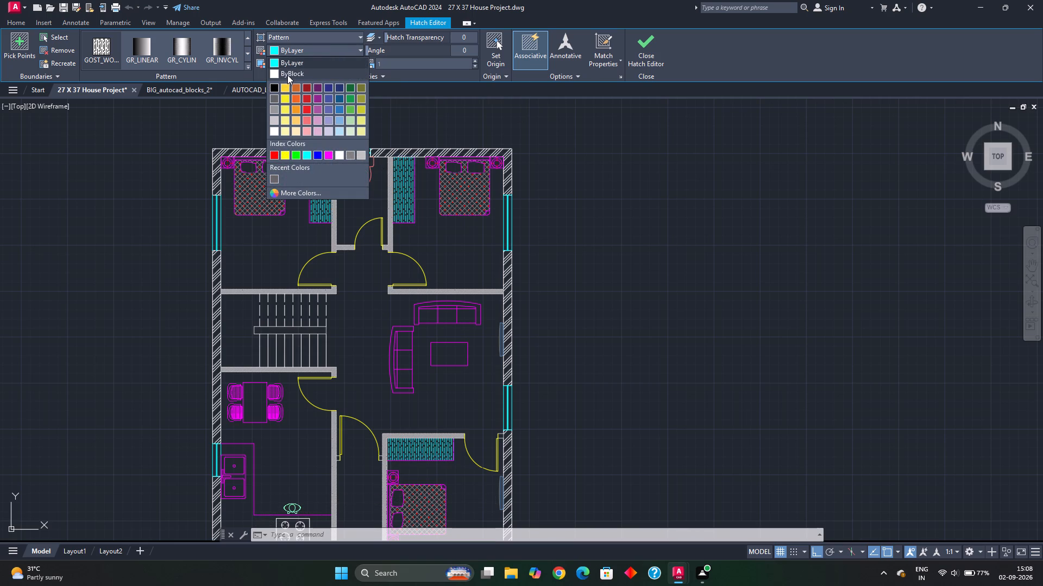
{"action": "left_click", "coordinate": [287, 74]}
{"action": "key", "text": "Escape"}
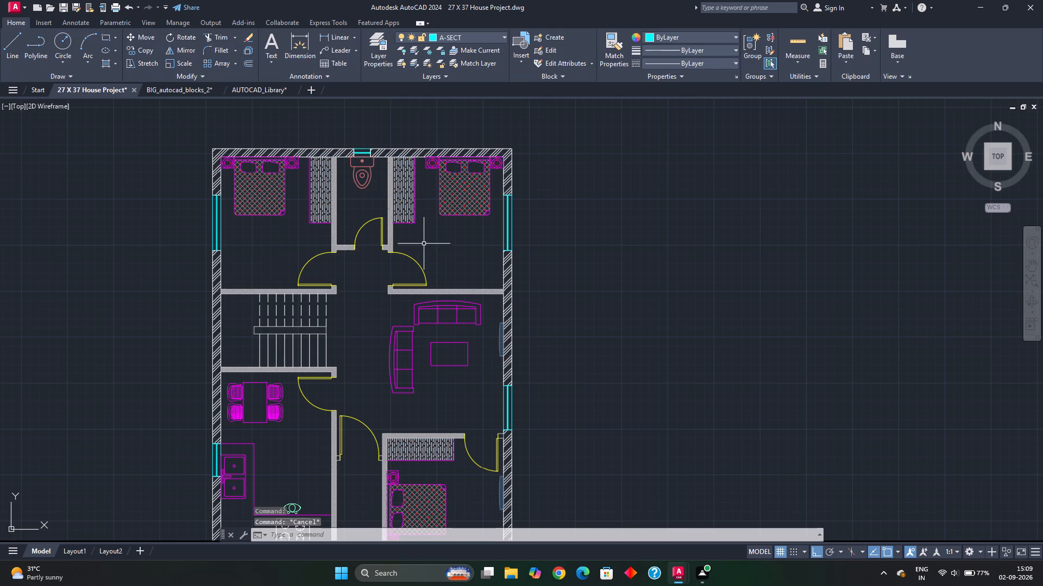
Make A-WALL-INT the current layer.
{"action": "middle_click_drag", "start_coordinate": [425, 249], "coordinate": [416, 196]}
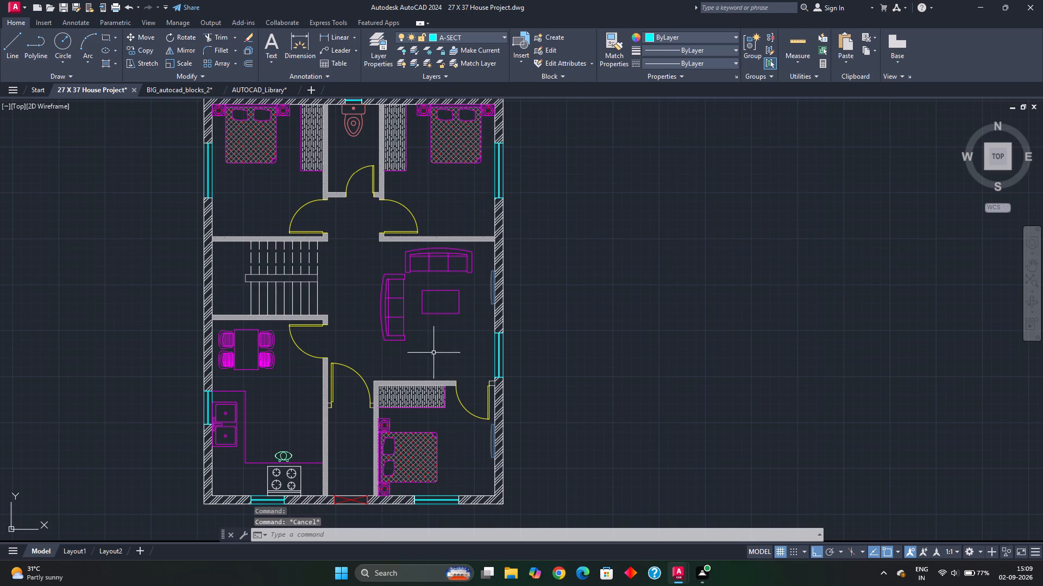
{"action": "left_click", "coordinate": [499, 45]}
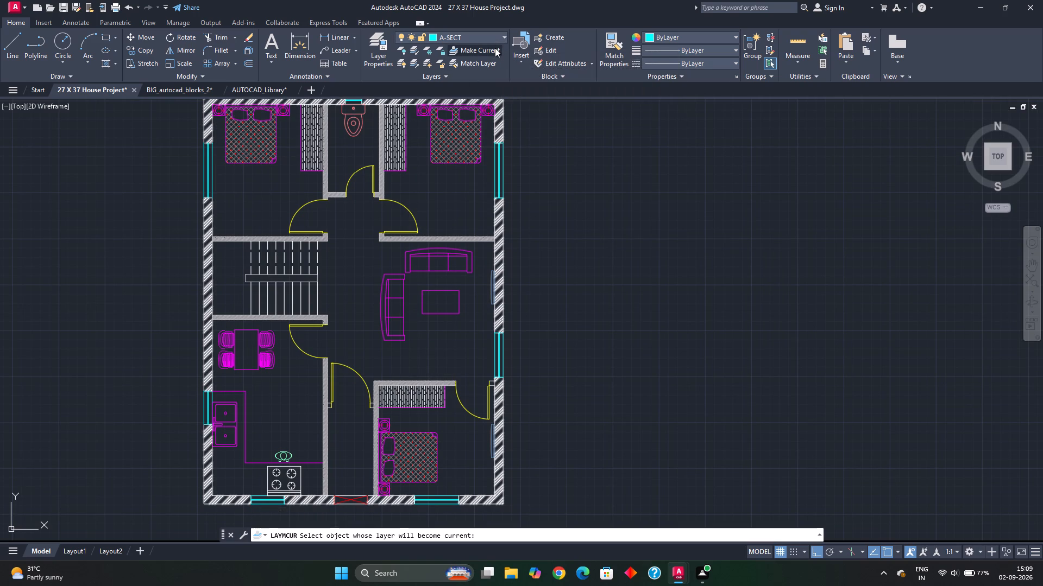
{"action": "key", "text": "Escape"}
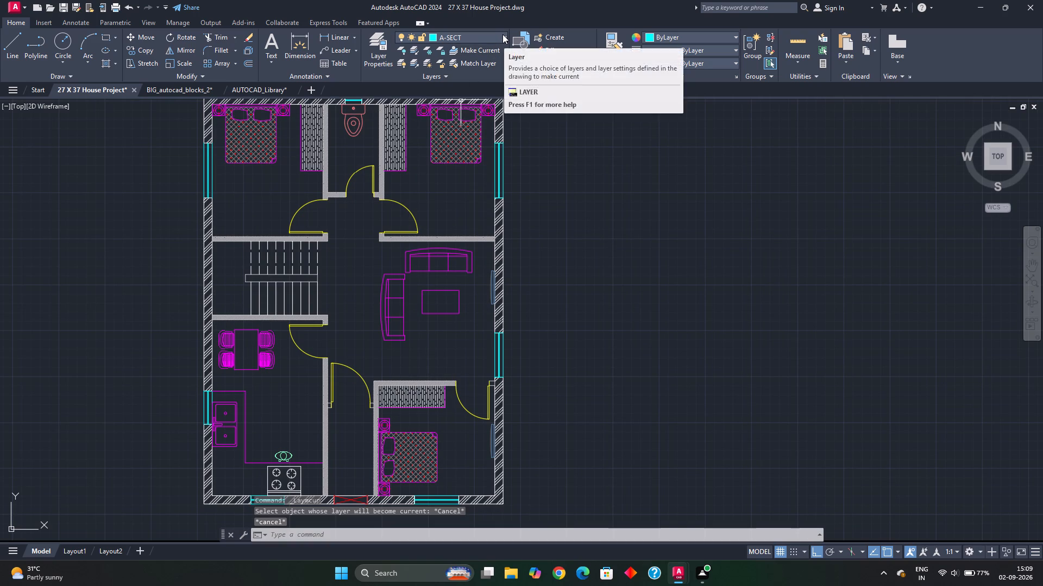
{"action": "left_click", "coordinate": [502, 34]}
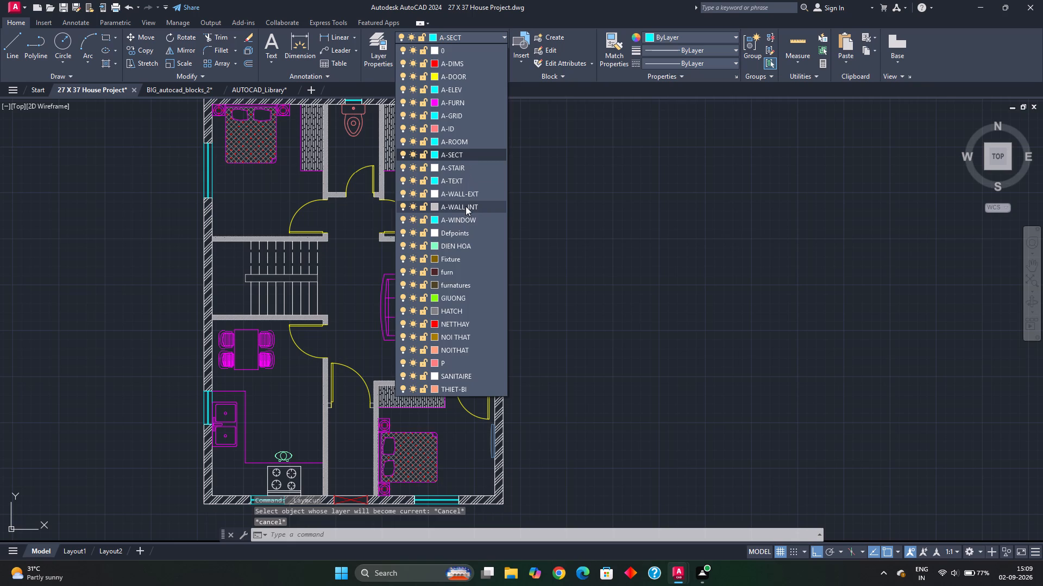
{"action": "left_click", "coordinate": [466, 206]}
Set the colour of the bedroom wardrobes' wood hatch to dark grey.
{"action": "left_click", "coordinate": [393, 145]}
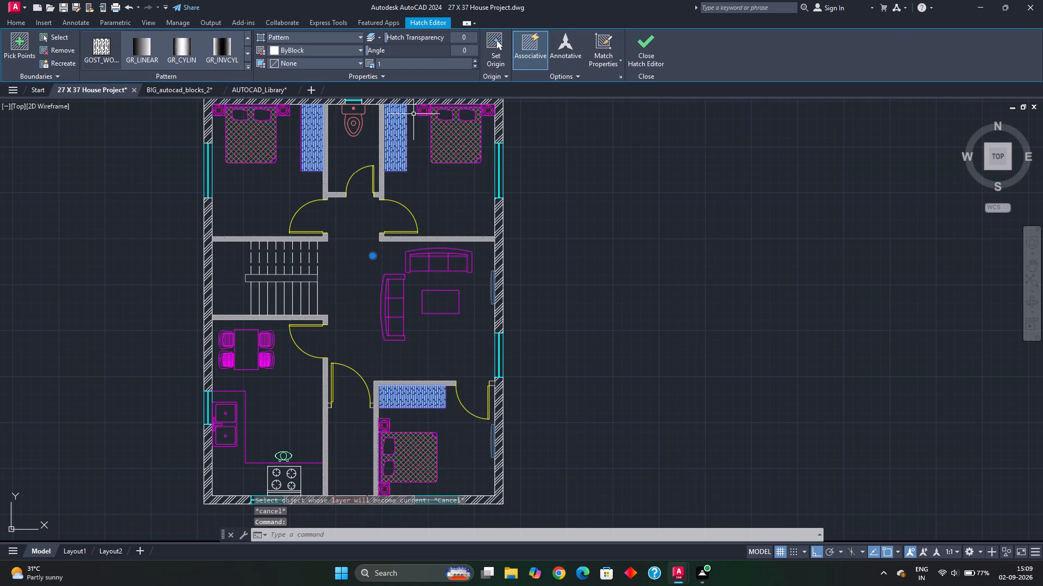
{"action": "left_click", "coordinate": [336, 52]}
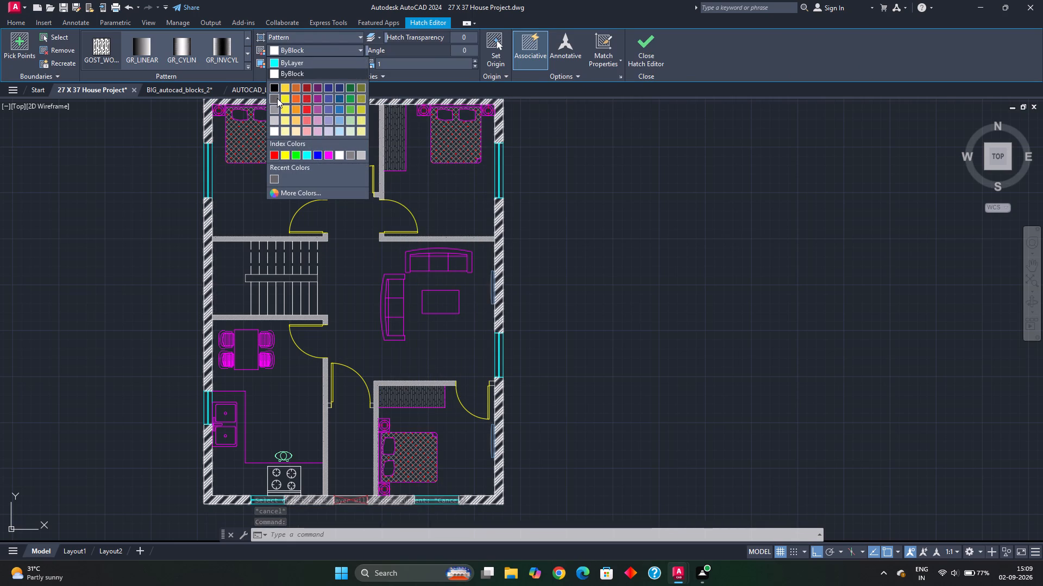
{"action": "left_click", "coordinate": [277, 98]}
{"action": "key", "text": "Escape"}
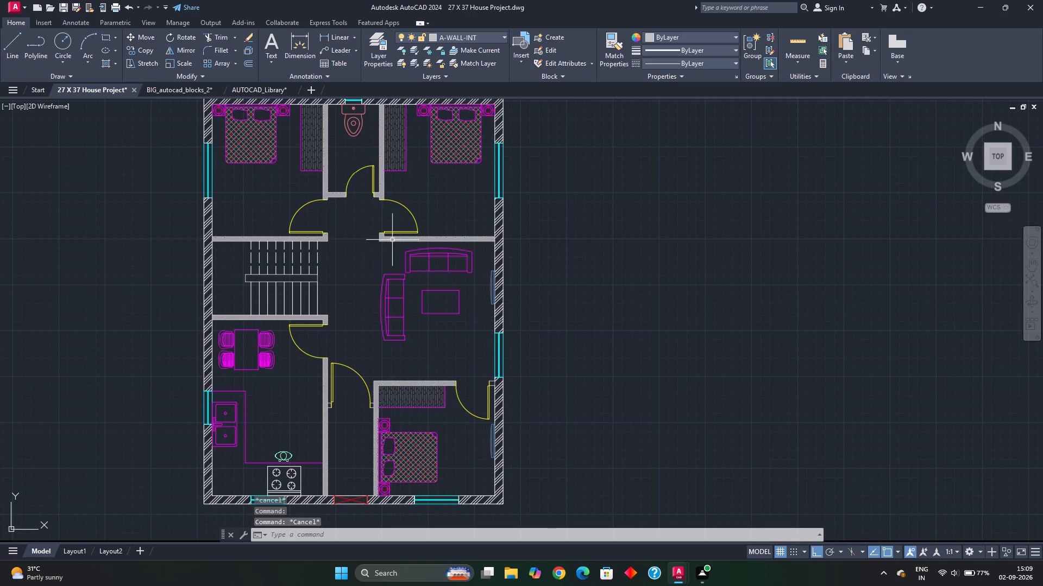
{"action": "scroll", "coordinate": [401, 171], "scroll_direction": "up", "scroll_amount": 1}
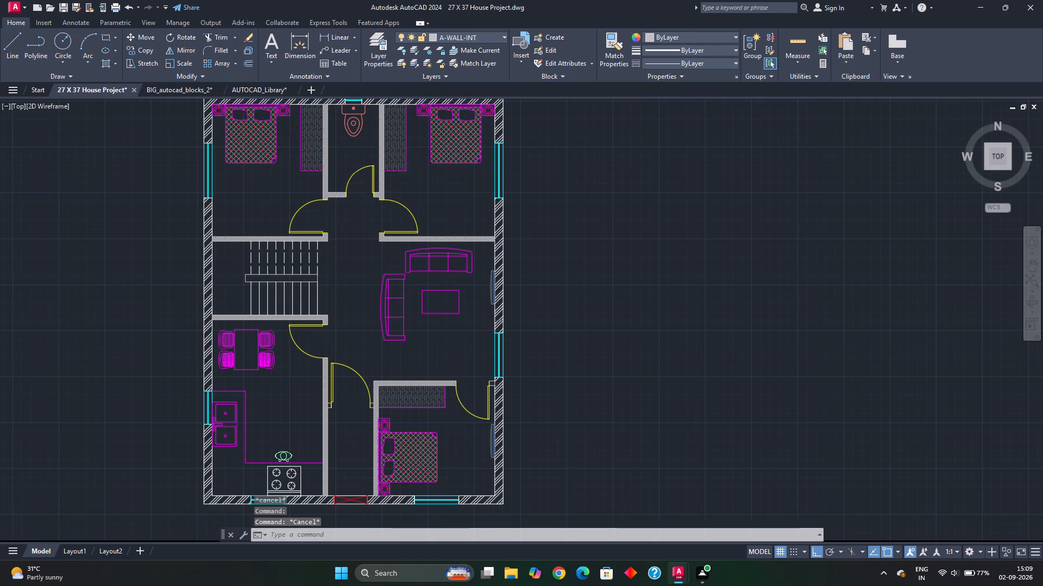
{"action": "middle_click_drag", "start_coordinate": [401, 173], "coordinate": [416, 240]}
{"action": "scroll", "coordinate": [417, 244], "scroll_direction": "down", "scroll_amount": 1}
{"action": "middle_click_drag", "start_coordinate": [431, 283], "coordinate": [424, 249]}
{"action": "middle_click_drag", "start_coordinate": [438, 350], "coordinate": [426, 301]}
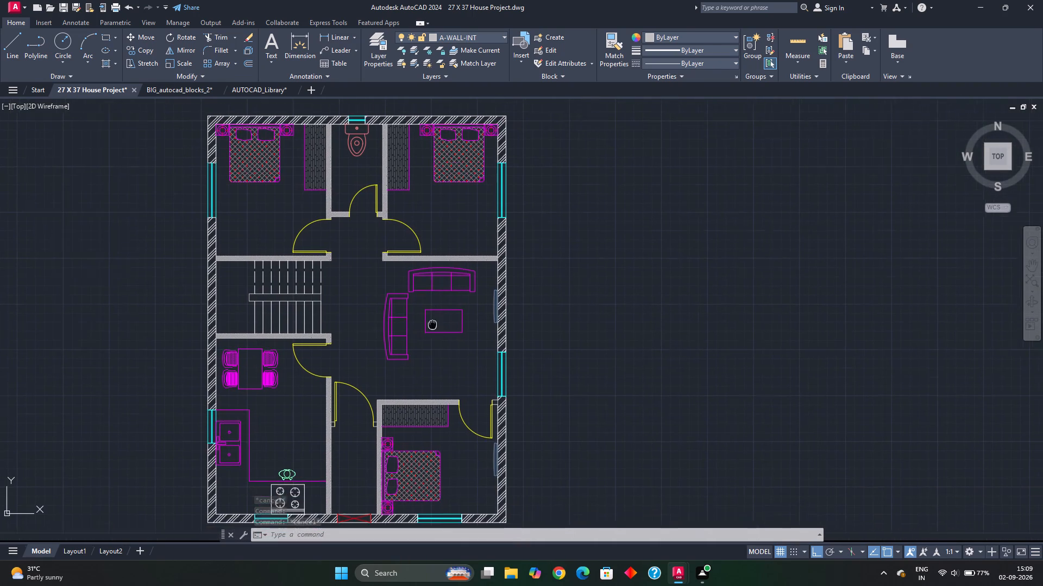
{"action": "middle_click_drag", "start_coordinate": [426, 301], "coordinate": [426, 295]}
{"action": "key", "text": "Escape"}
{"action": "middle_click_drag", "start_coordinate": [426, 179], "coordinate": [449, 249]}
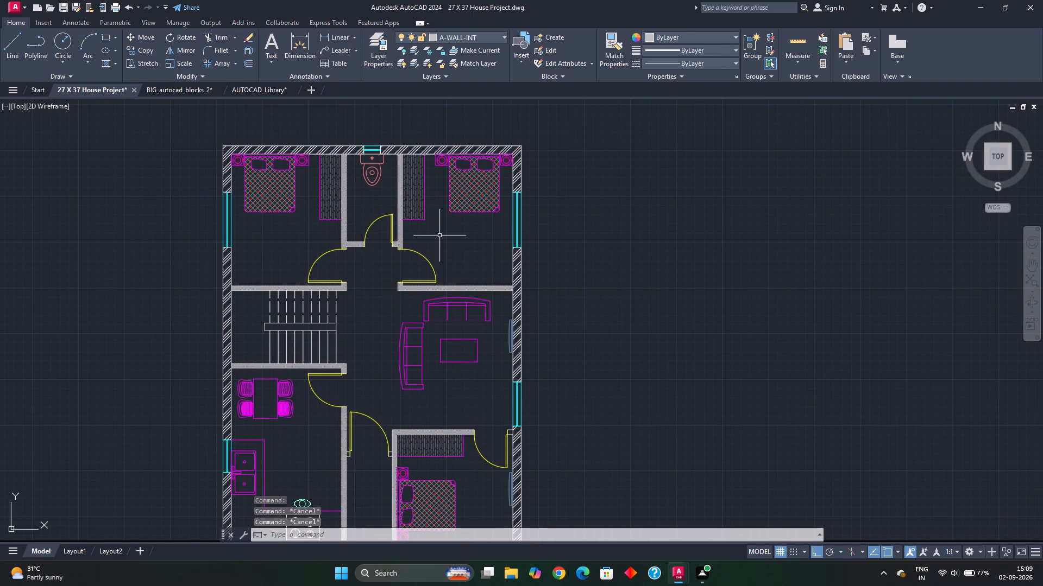
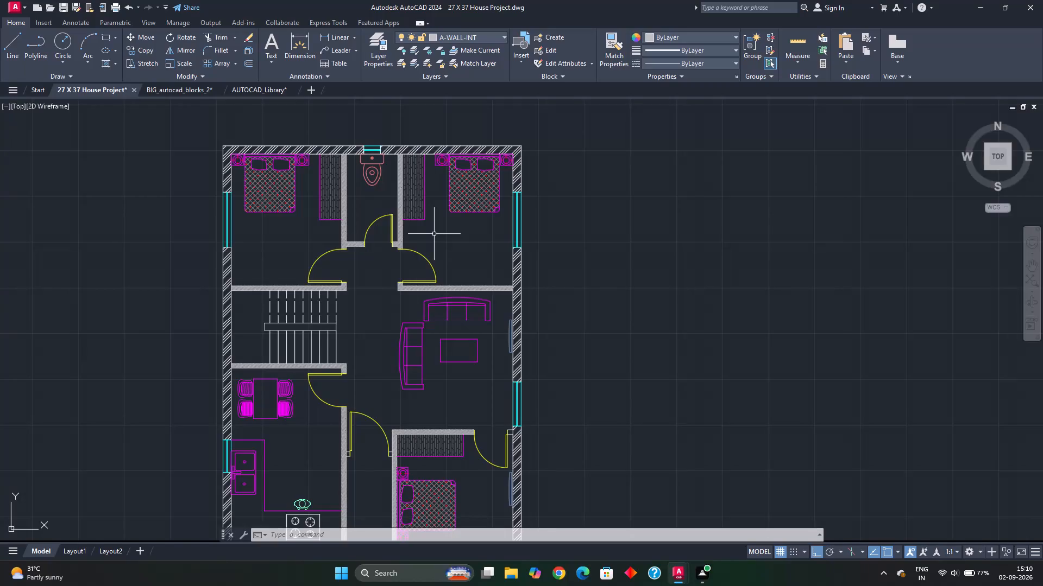
Make A-SECT the current layer.
{"action": "key", "text": "Escape"}
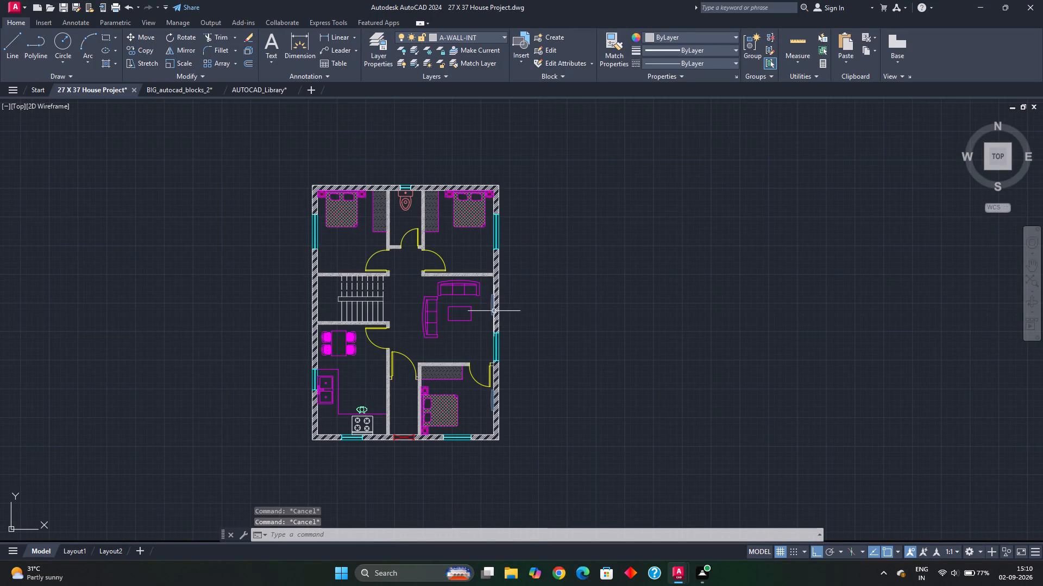
{"action": "middle_click_drag", "start_coordinate": [463, 301], "coordinate": [488, 276]}
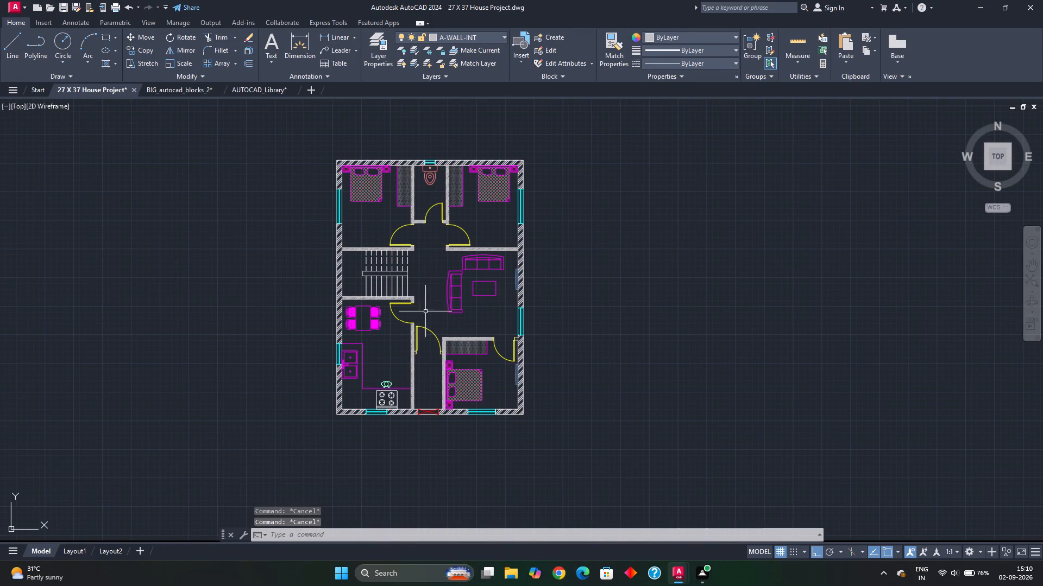
{"action": "left_click", "coordinate": [491, 39]}
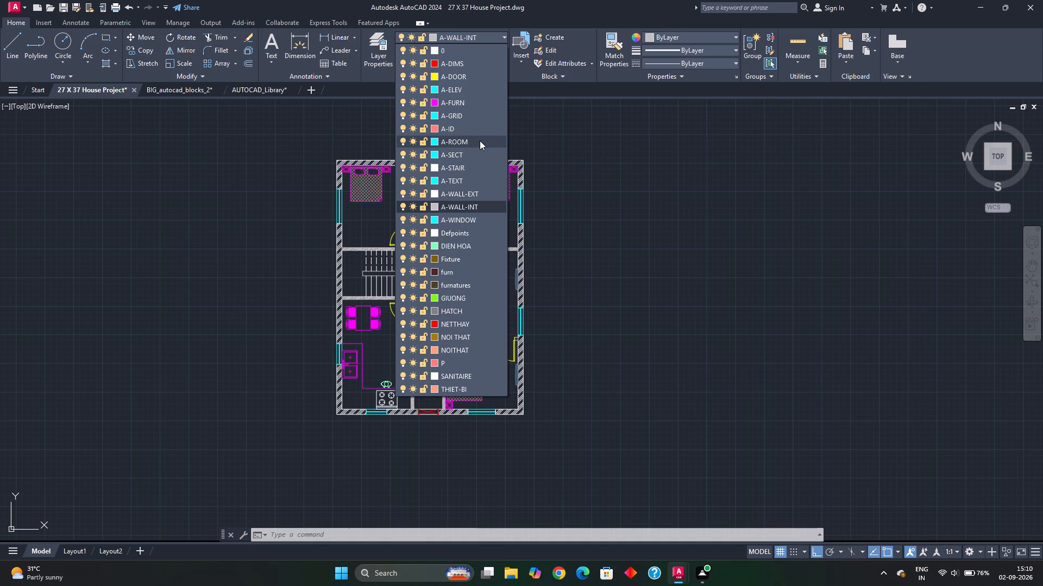
{"action": "left_click", "coordinate": [470, 155]}
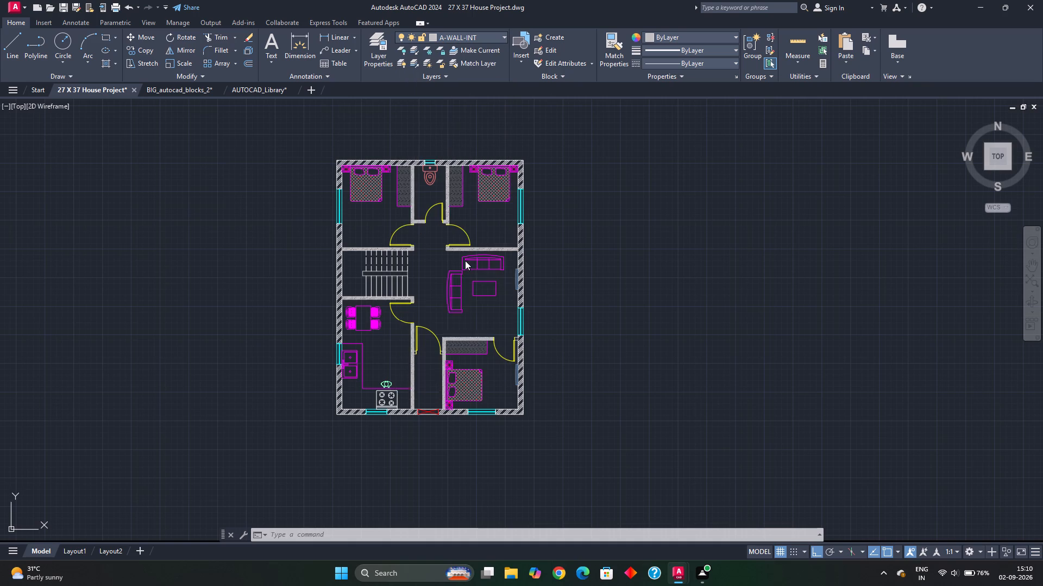
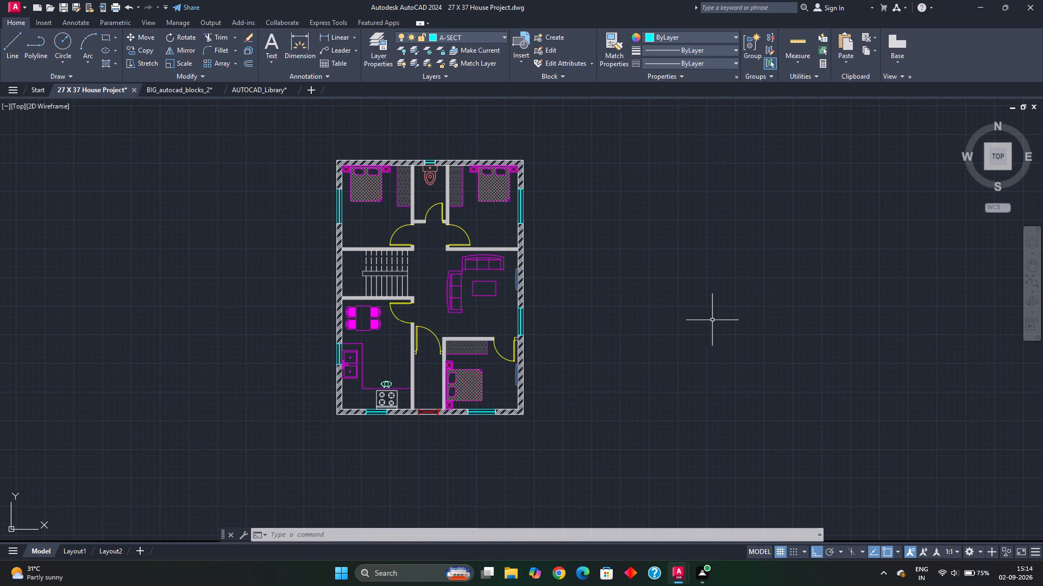
Measure the inner face of the east outer wall from the upper-right bedroom window's lower end to the partition below it.
{"action": "scroll", "coordinate": [510, 398], "scroll_direction": "up", "scroll_amount": 2}
{"action": "middle_click_drag", "start_coordinate": [561, 412], "coordinate": [577, 380]}
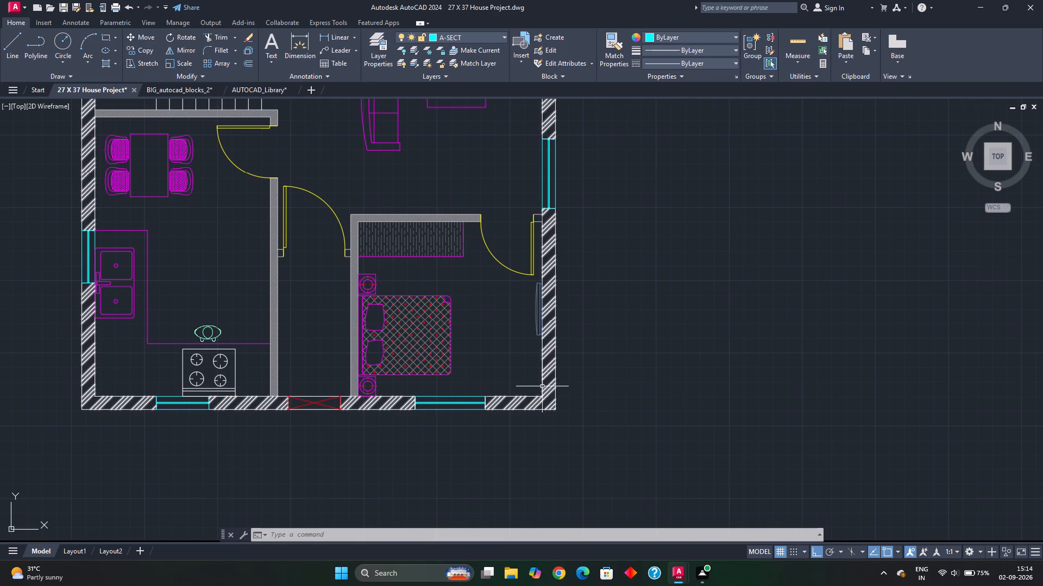
{"action": "middle_click_drag", "start_coordinate": [544, 384], "coordinate": [550, 388]}
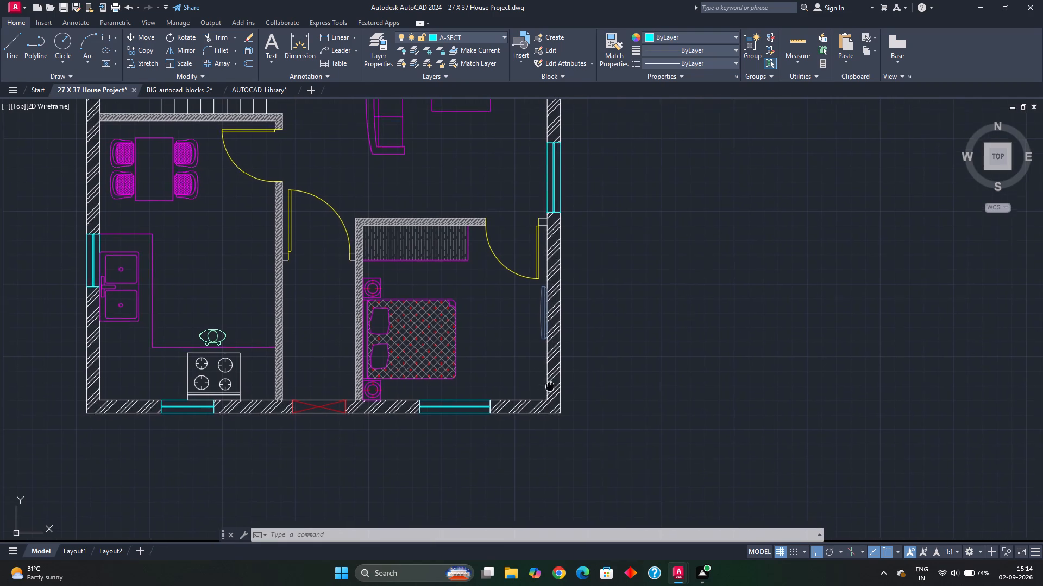
{"action": "middle_click_drag", "start_coordinate": [550, 388], "coordinate": [550, 391]}
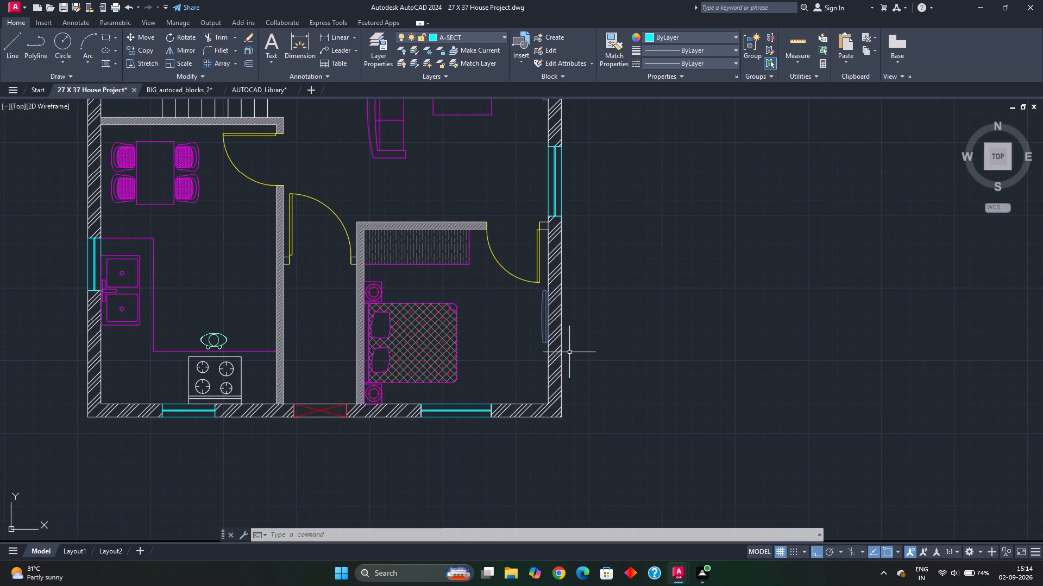
{"action": "scroll", "coordinate": [571, 356], "scroll_direction": "down", "scroll_amount": 1}
{"action": "middle_click_drag", "start_coordinate": [597, 316], "coordinate": [610, 430]}
{"action": "middle_click_drag", "start_coordinate": [620, 265], "coordinate": [613, 314]}
{"action": "scroll", "coordinate": [575, 257], "scroll_direction": "up", "scroll_amount": 1}
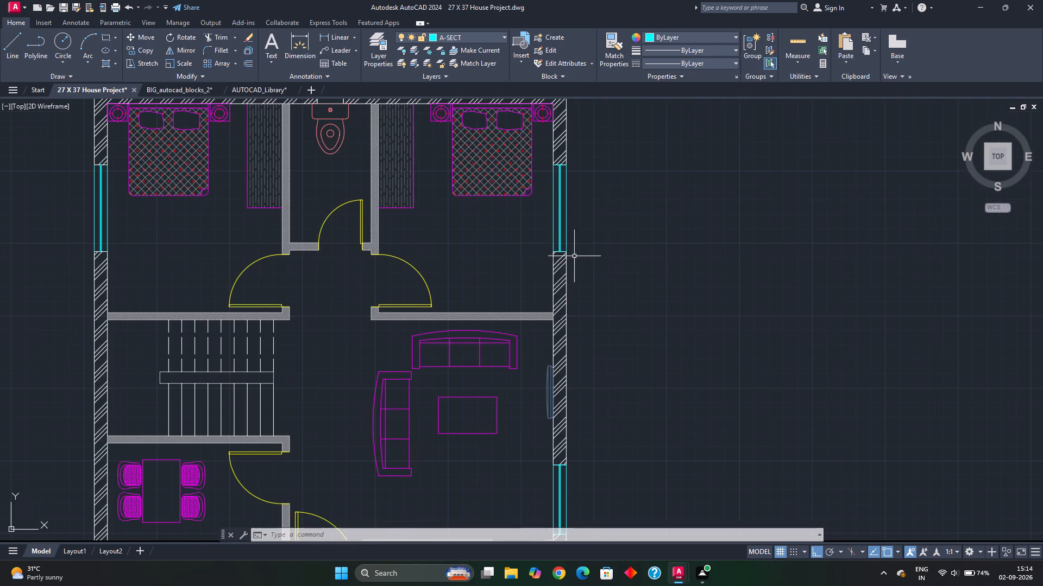
{"action": "scroll", "coordinate": [560, 277], "scroll_direction": "up", "scroll_amount": 1}
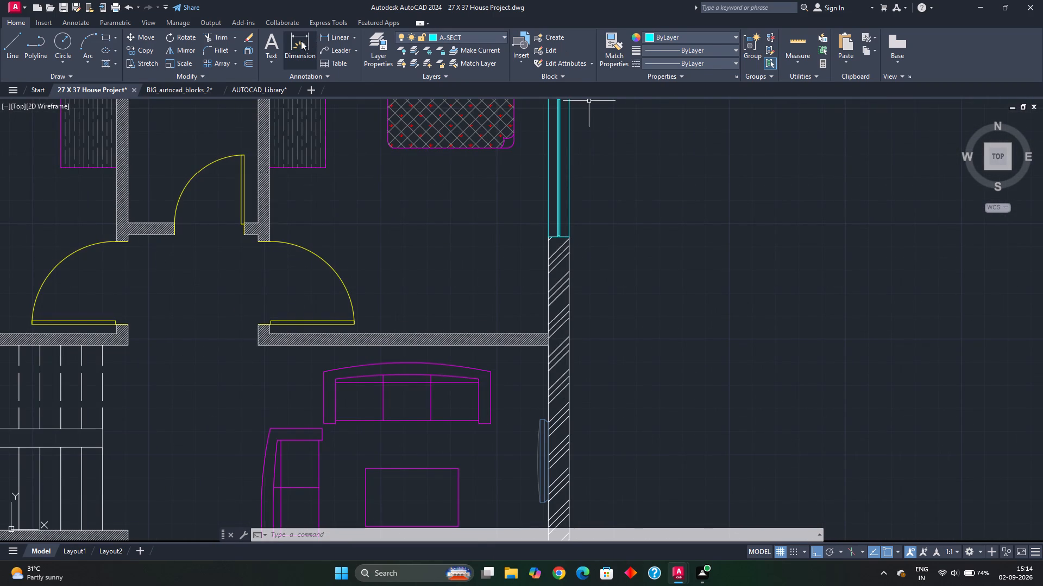
{"action": "left_click", "coordinate": [301, 40]}
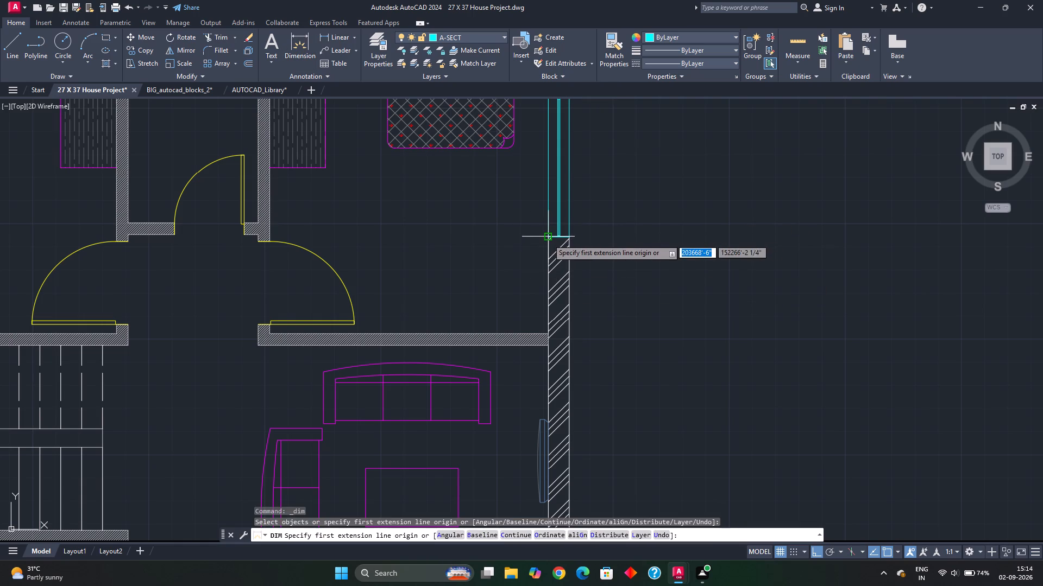
{"action": "left_click", "coordinate": [548, 239]}
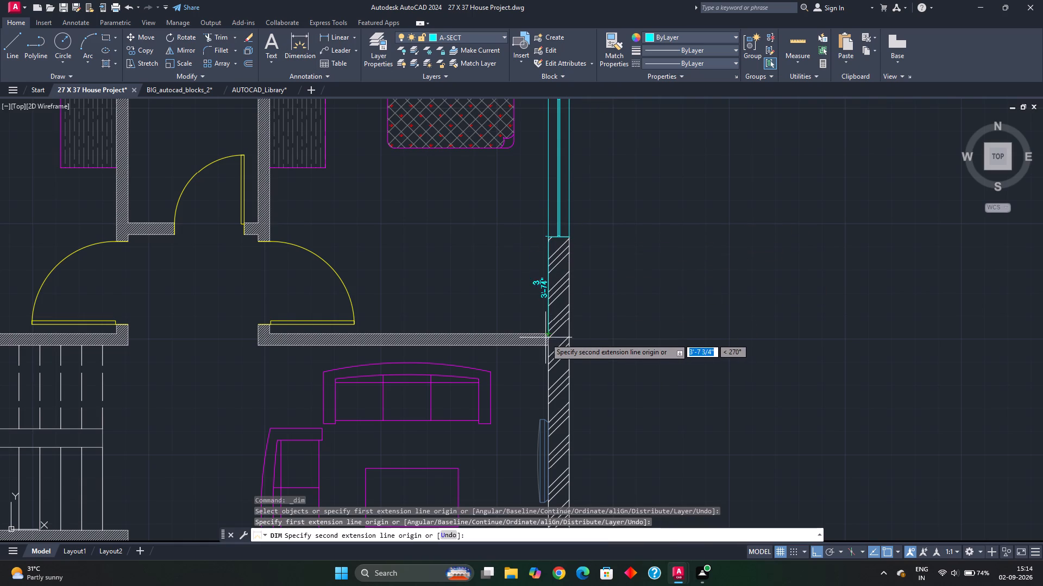
{"action": "scroll", "coordinate": [546, 334], "scroll_direction": "up", "scroll_amount": 3}
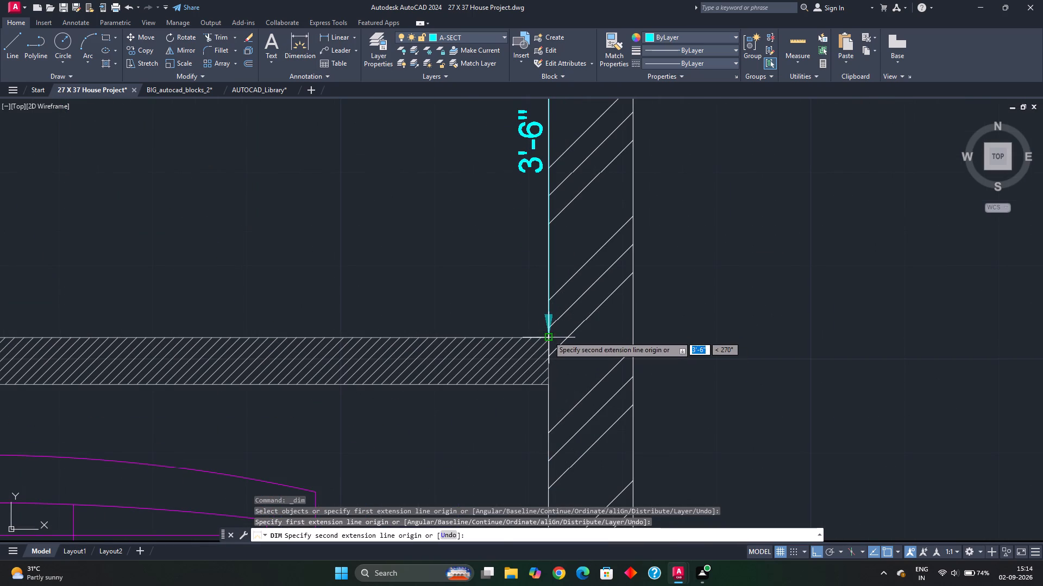
{"action": "left_click", "coordinate": [548, 336]}
{"action": "scroll", "coordinate": [516, 284], "scroll_direction": "down", "scroll_amount": 1}
{"action": "middle_click_drag", "start_coordinate": [518, 273], "coordinate": [523, 314]}
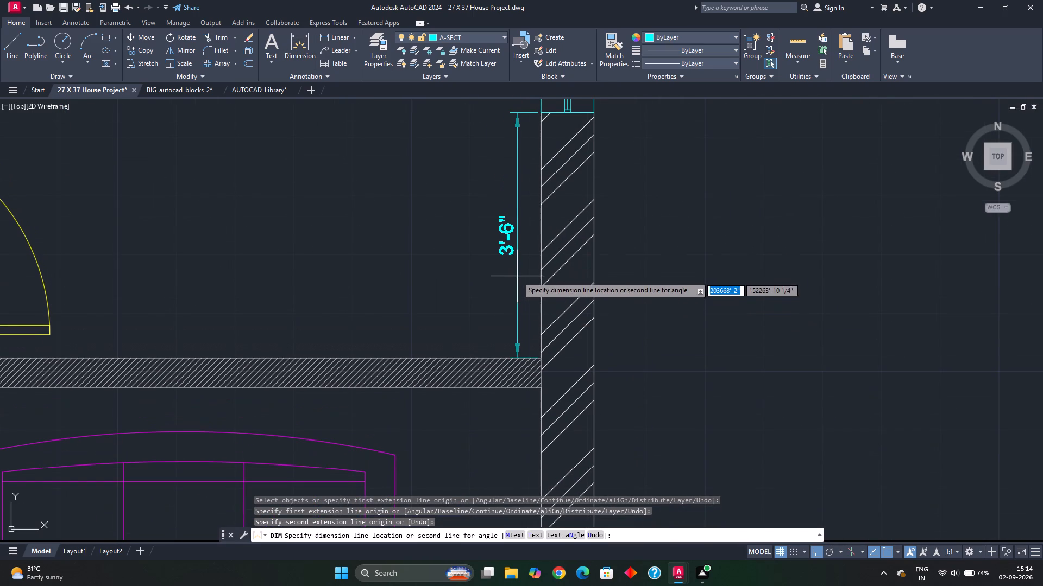
{"action": "key", "text": "Escape"}
Measure the inner face of the west outer wall from the partition above the stairs to the upper-left bedroom window's lower end.
{"action": "scroll", "coordinate": [517, 263], "scroll_direction": "down", "scroll_amount": 3}
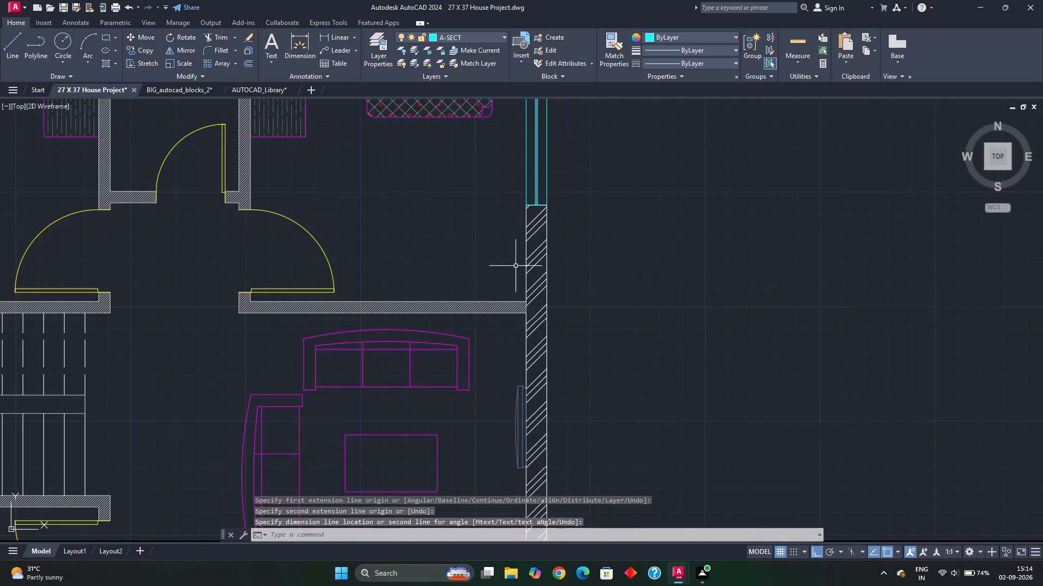
{"action": "middle_click_drag", "start_coordinate": [453, 282], "coordinate": [468, 292]}
{"action": "scroll", "coordinate": [493, 283], "scroll_direction": "down", "scroll_amount": 1}
{"action": "middle_click_drag", "start_coordinate": [523, 301], "coordinate": [661, 311]}
{"action": "middle_click_drag", "start_coordinate": [220, 256], "coordinate": [426, 231]}
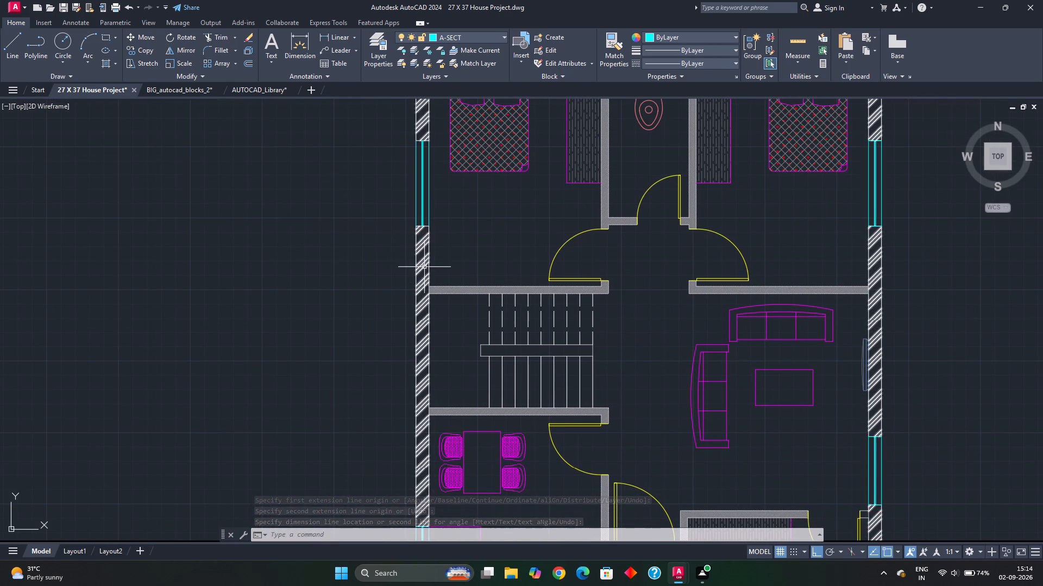
{"action": "key", "text": "space"}
{"action": "scroll", "coordinate": [442, 274], "scroll_direction": "up", "scroll_amount": 3}
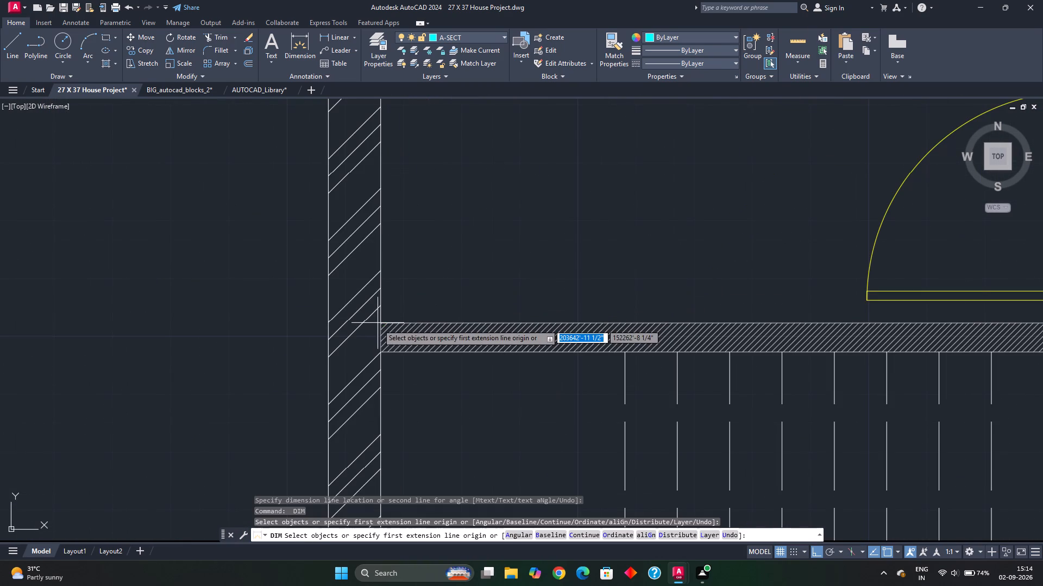
{"action": "left_click", "coordinate": [381, 323]}
{"action": "scroll", "coordinate": [395, 280], "scroll_direction": "down", "scroll_amount": 2}
{"action": "middle_click_drag", "start_coordinate": [397, 281], "coordinate": [406, 311]}
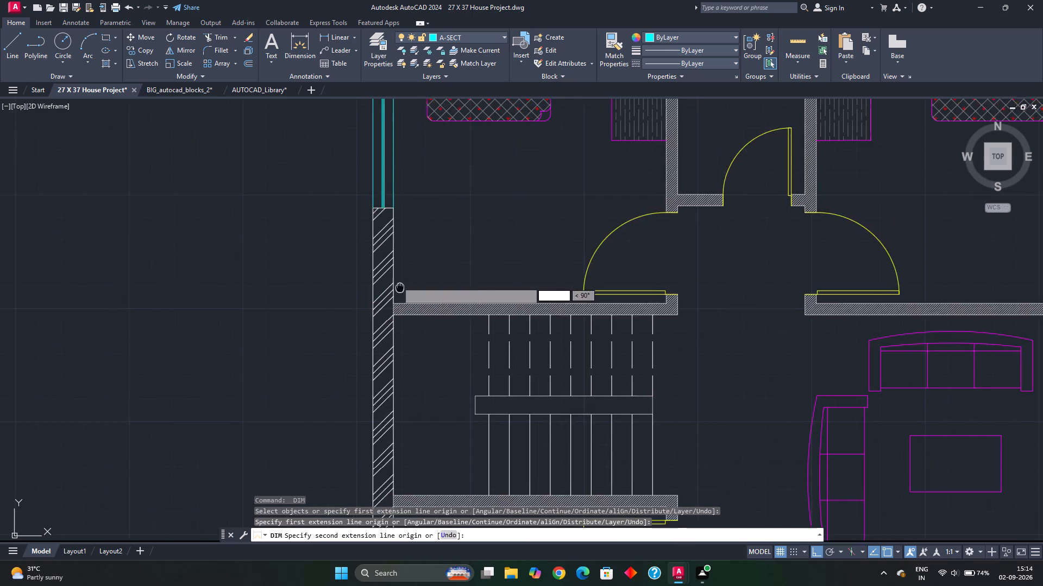
{"action": "middle_click_drag", "start_coordinate": [406, 311], "coordinate": [410, 343]}
{"action": "left_click", "coordinate": [402, 266]}
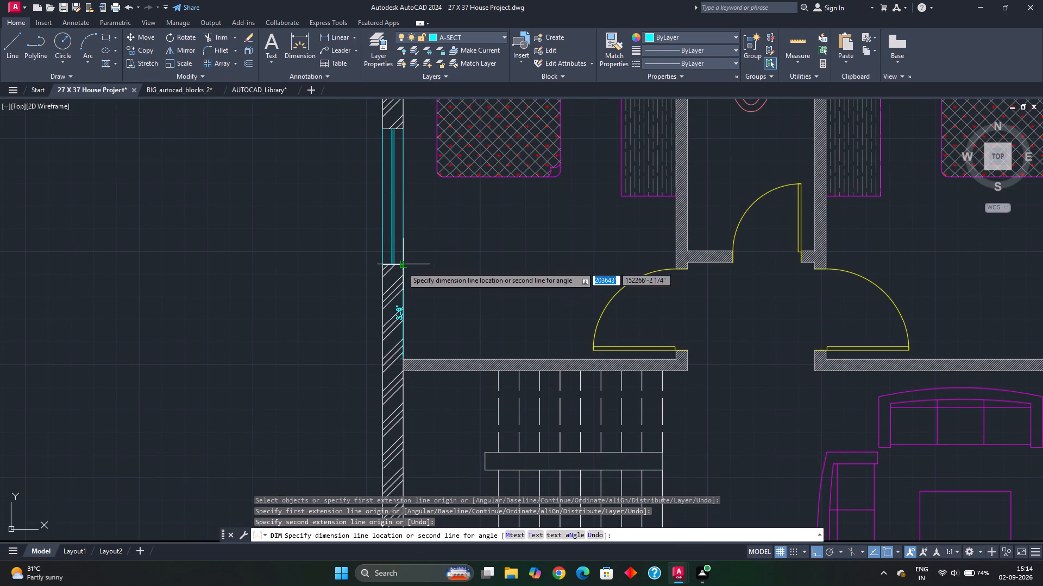
{"action": "key", "text": "Escape"}
Measure the south wall's inner face from the lower bedroom window's east end to the room's southeast corner.
{"action": "scroll", "coordinate": [424, 302], "scroll_direction": "down", "scroll_amount": 1}
{"action": "middle_click_drag", "start_coordinate": [426, 305], "coordinate": [438, 261]}
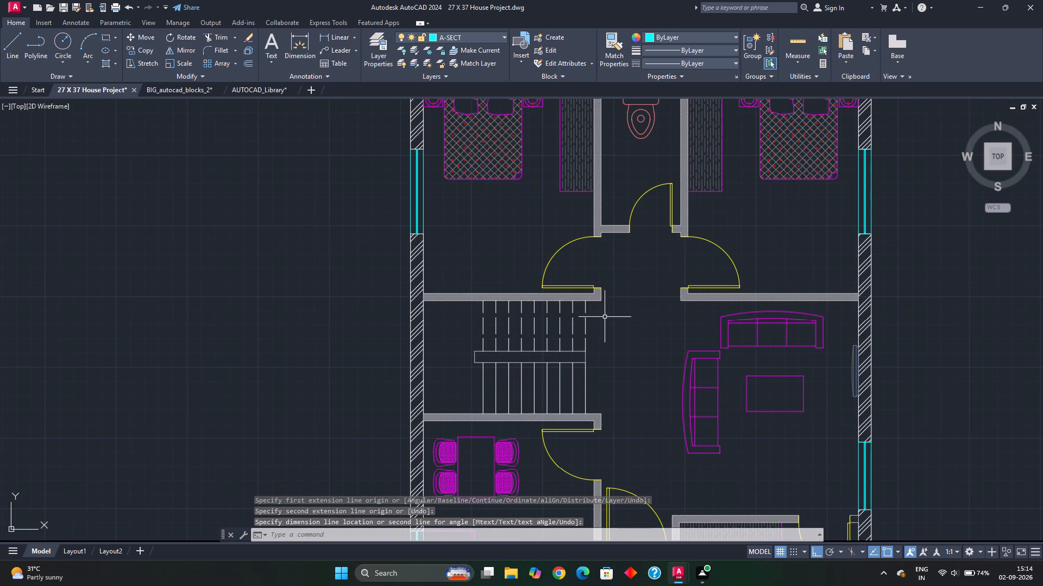
{"action": "middle_click_drag", "start_coordinate": [608, 319], "coordinate": [619, 258]}
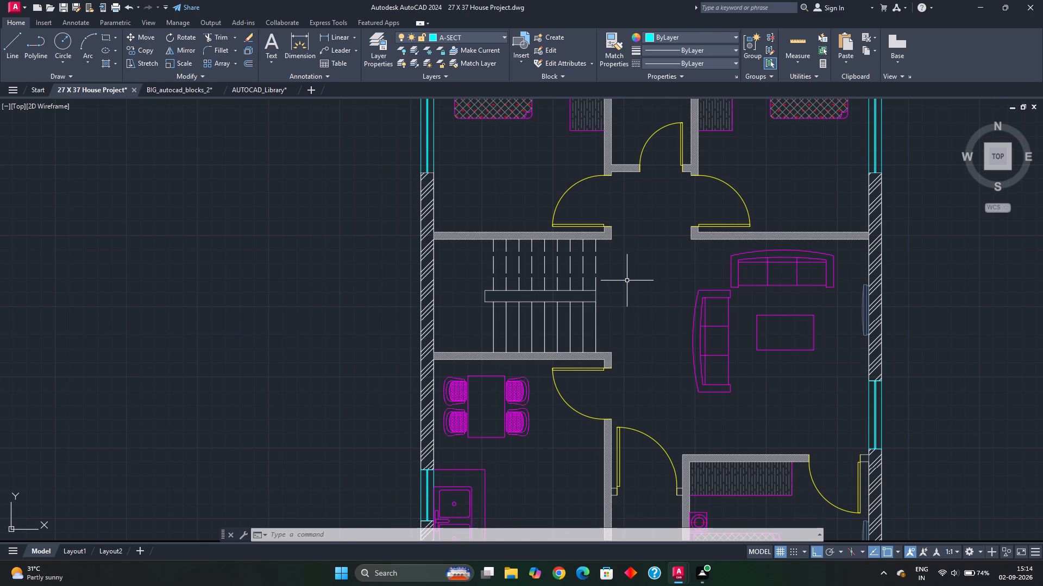
{"action": "scroll", "coordinate": [626, 271], "scroll_direction": "down", "scroll_amount": 1}
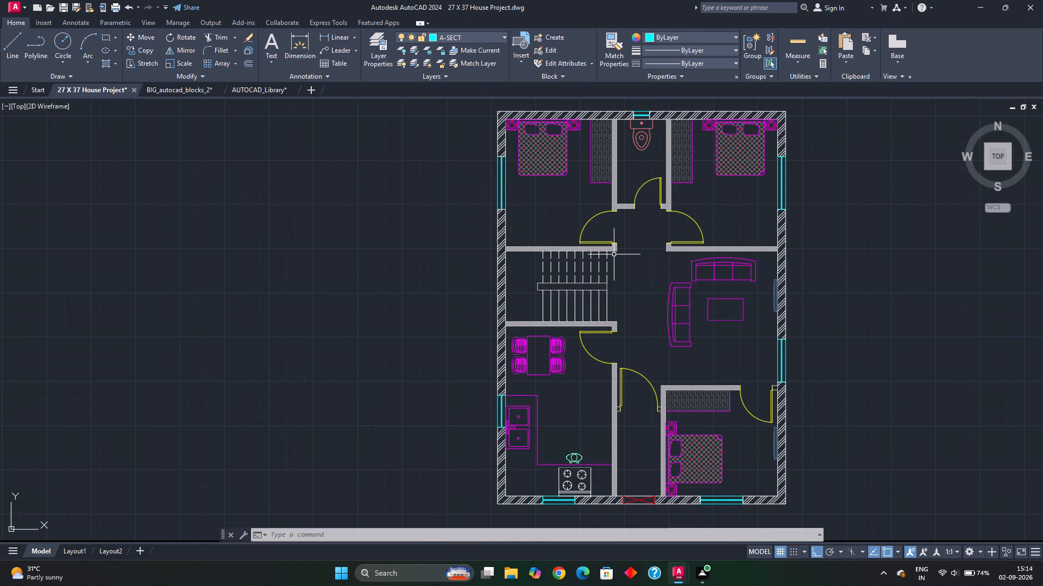
{"action": "middle_click_drag", "start_coordinate": [623, 312], "coordinate": [616, 220]}
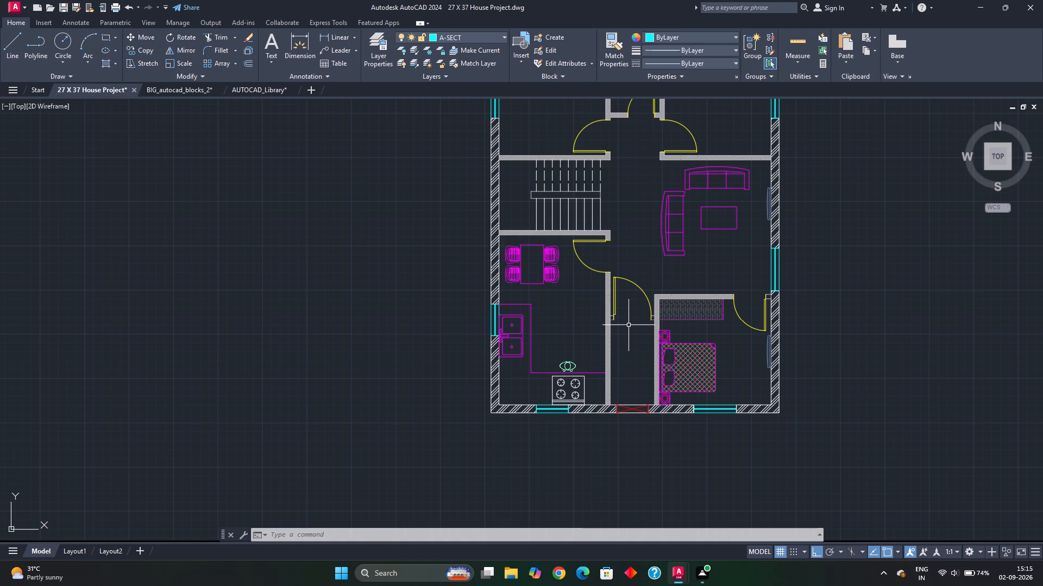
{"action": "middle_click_drag", "start_coordinate": [743, 372], "coordinate": [737, 372]}
{"action": "middle_click_drag", "start_coordinate": [737, 372], "coordinate": [652, 305]}
{"action": "scroll", "coordinate": [696, 319], "scroll_direction": "up", "scroll_amount": 1}
{"action": "middle_click_drag", "start_coordinate": [693, 320], "coordinate": [657, 262]}
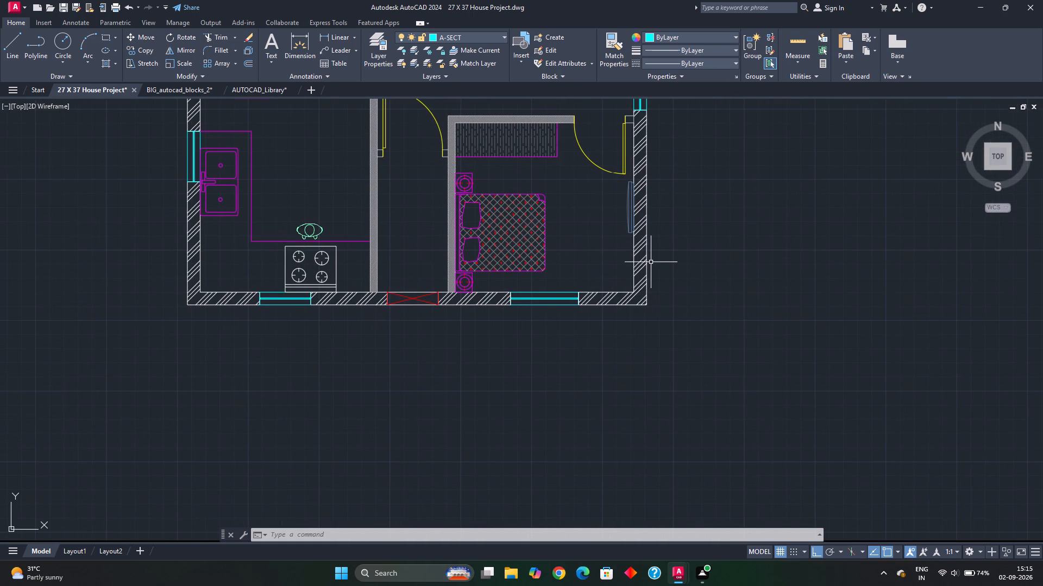
{"action": "scroll", "coordinate": [627, 300], "scroll_direction": "up", "scroll_amount": 2}
{"action": "key", "text": "space"}
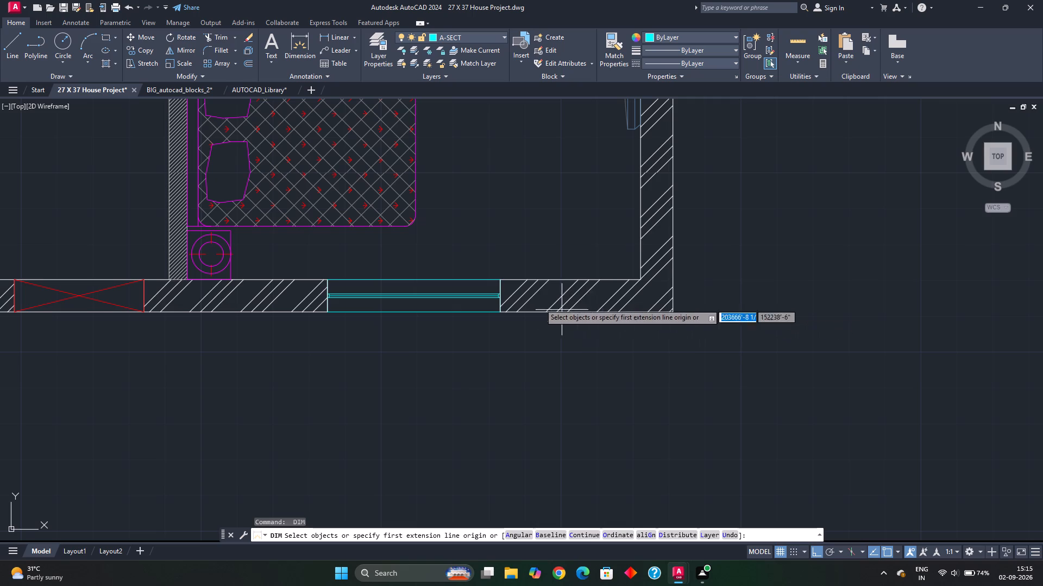
{"action": "left_click", "coordinate": [504, 281]}
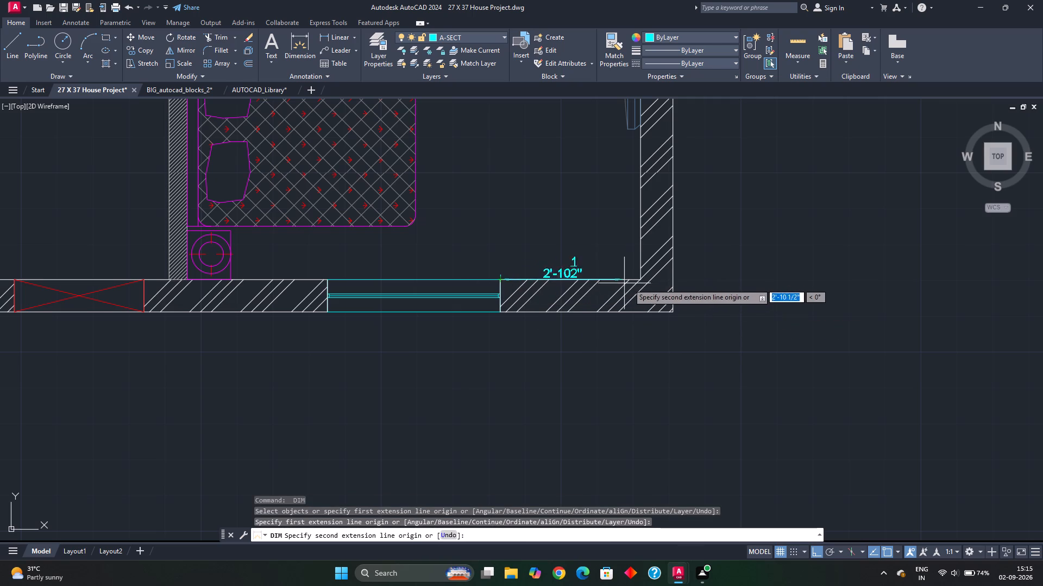
{"action": "left_click", "coordinate": [639, 281]}
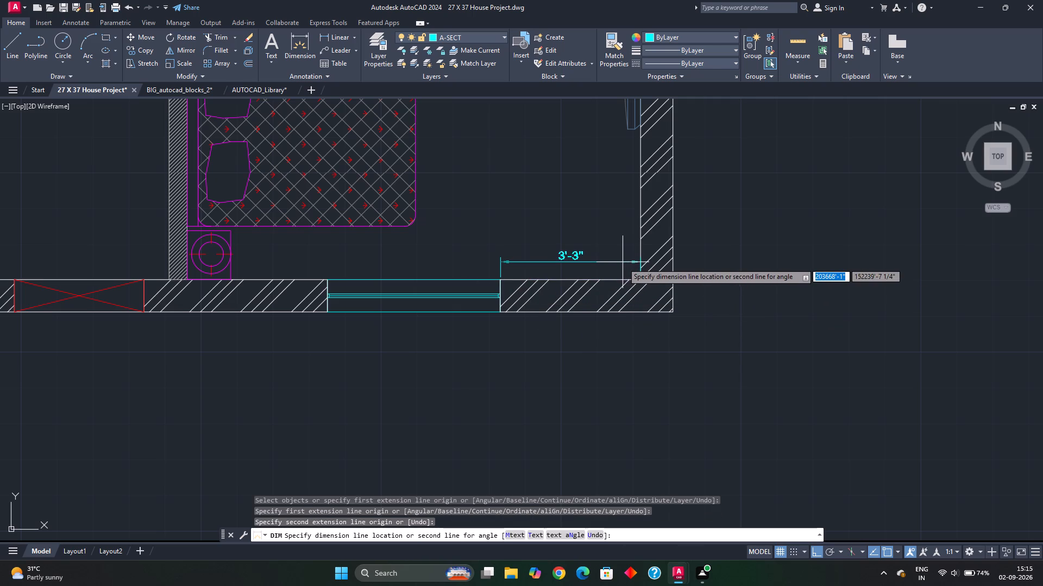
{"action": "key", "text": "Escape"}
Copy the whole floor plan without the outer-wall hatch about 53' horizontally to the east, using its lower-left outer corner as base point.
{"action": "scroll", "coordinate": [623, 262], "scroll_direction": "down", "scroll_amount": 2}
{"action": "middle_click_drag", "start_coordinate": [618, 264], "coordinate": [616, 299]}
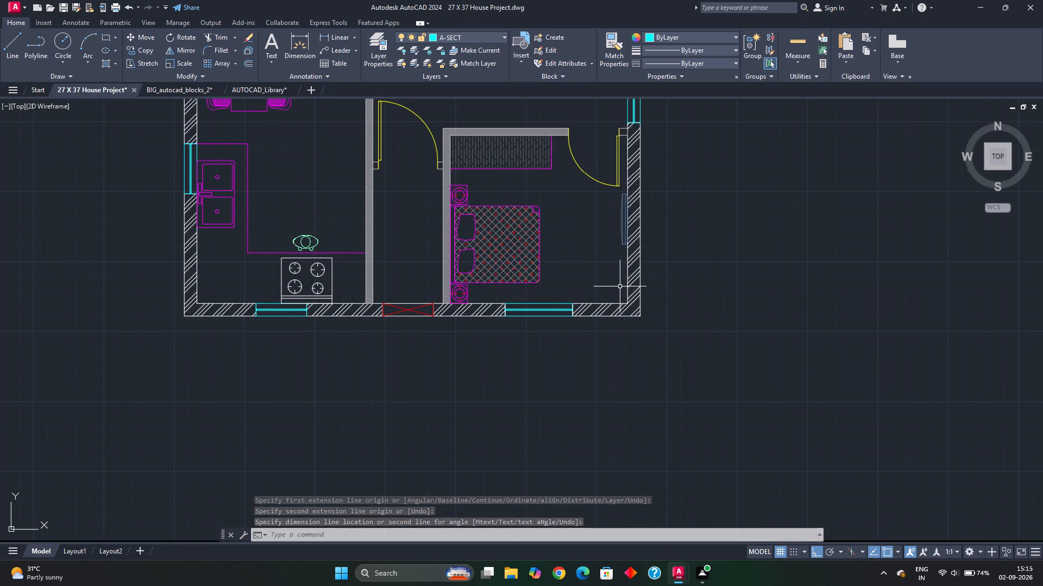
{"action": "scroll", "coordinate": [620, 287], "scroll_direction": "down", "scroll_amount": 1}
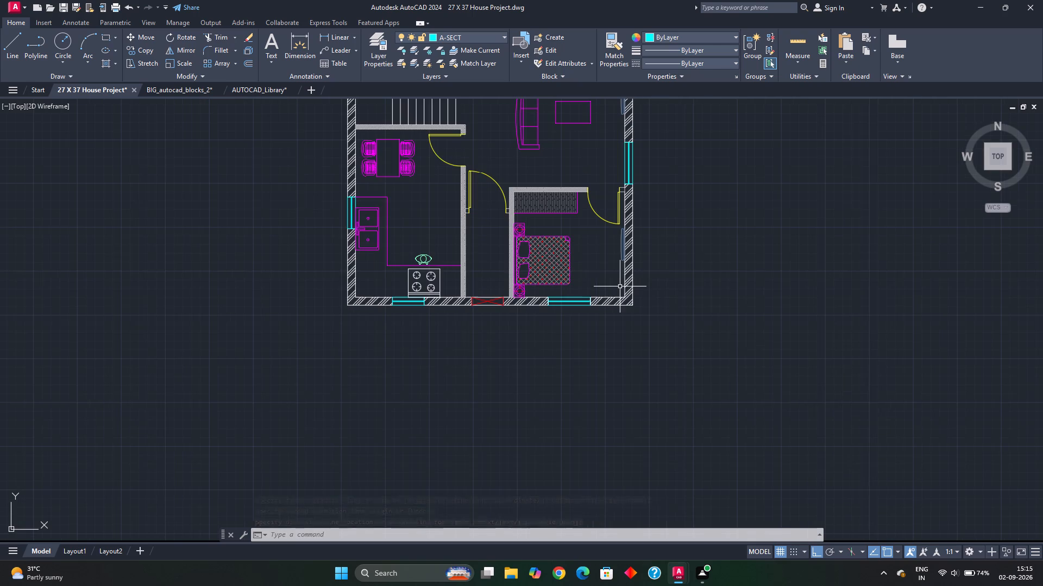
{"action": "scroll", "coordinate": [614, 251], "scroll_direction": "down", "scroll_amount": 1}
{"action": "middle_click_drag", "start_coordinate": [609, 276], "coordinate": [604, 299]}
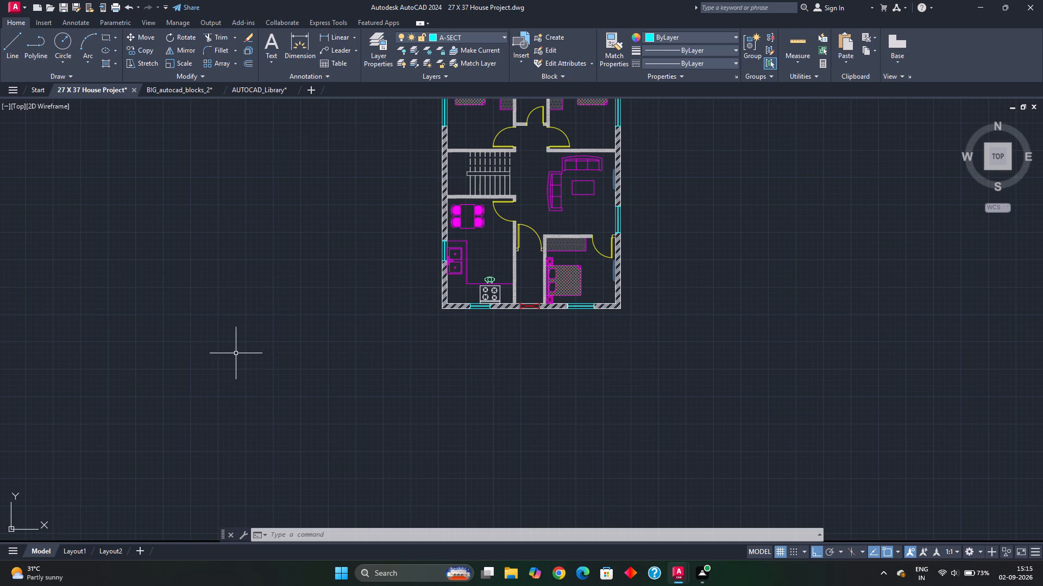
{"action": "middle_click_drag", "start_coordinate": [523, 328], "coordinate": [495, 345]}
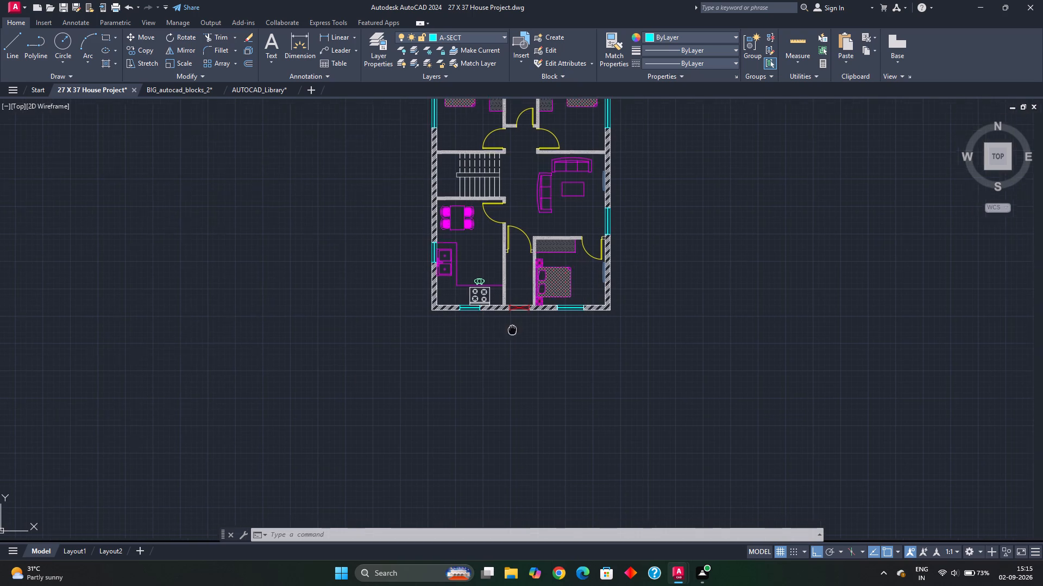
{"action": "middle_click_drag", "start_coordinate": [495, 345], "coordinate": [460, 382]}
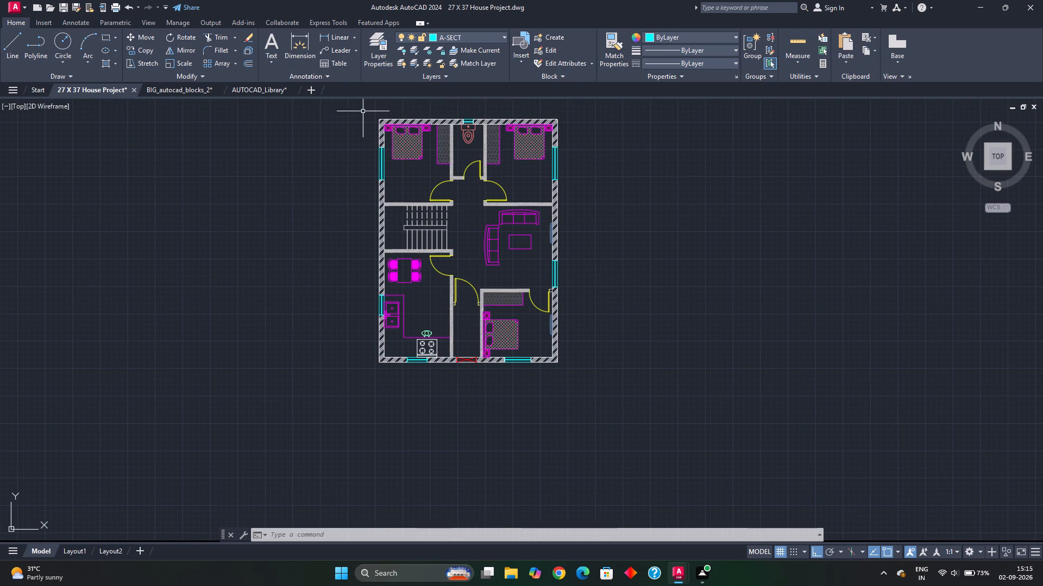
{"action": "left_click", "coordinate": [362, 110]}
{"action": "left_click", "coordinate": [582, 382]}
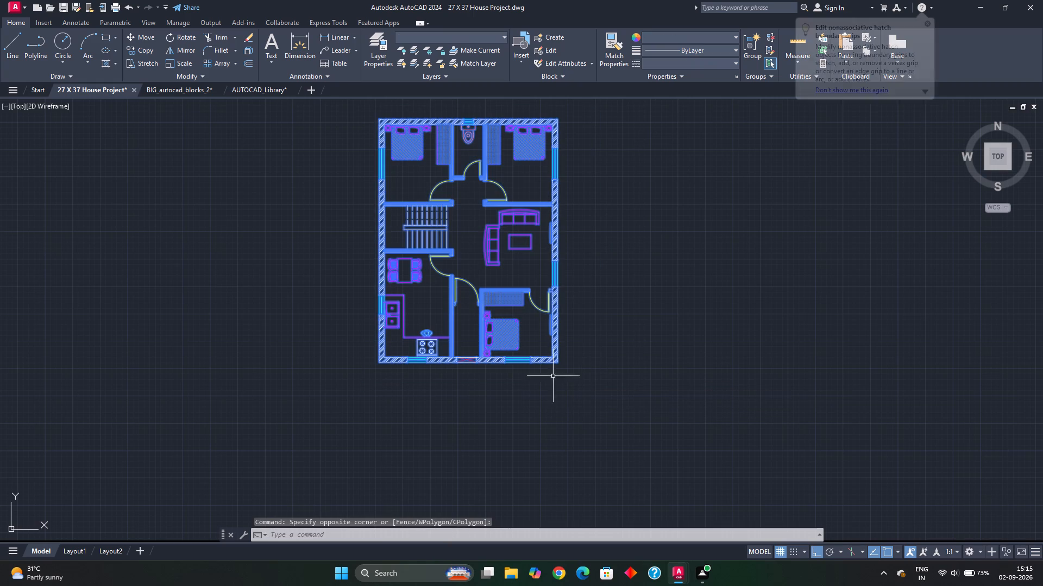
{"action": "scroll", "coordinate": [488, 370], "scroll_direction": "up", "scroll_amount": 1}
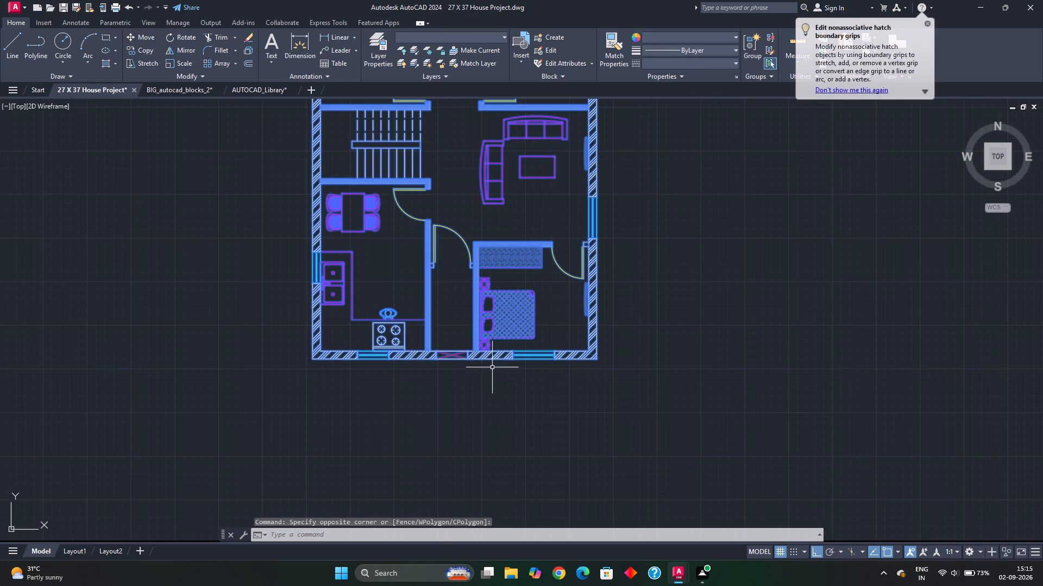
{"action": "left_click", "coordinate": [492, 355], "text": "shift"}
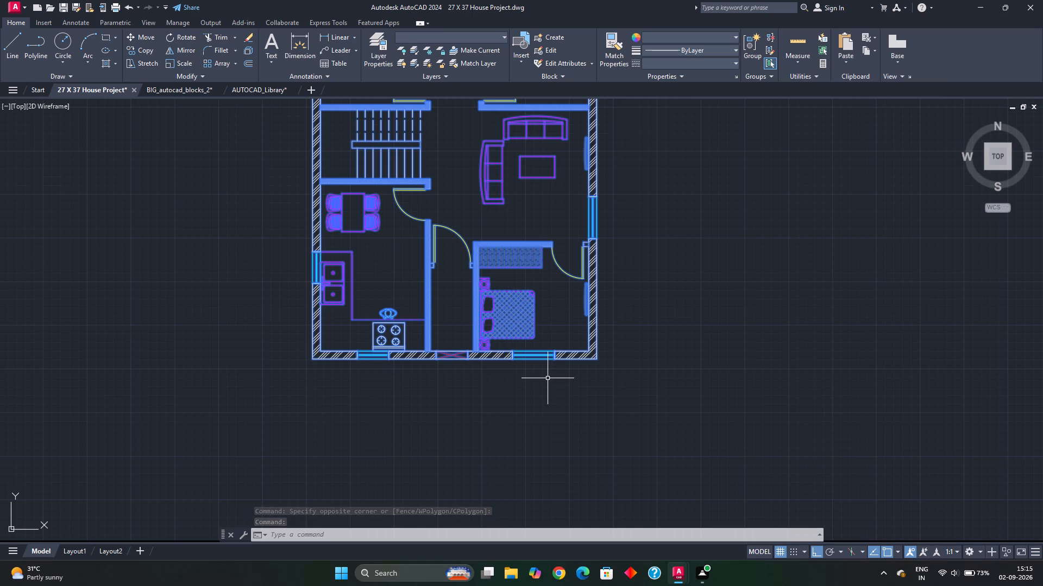
{"action": "left_click", "coordinate": [143, 53]}
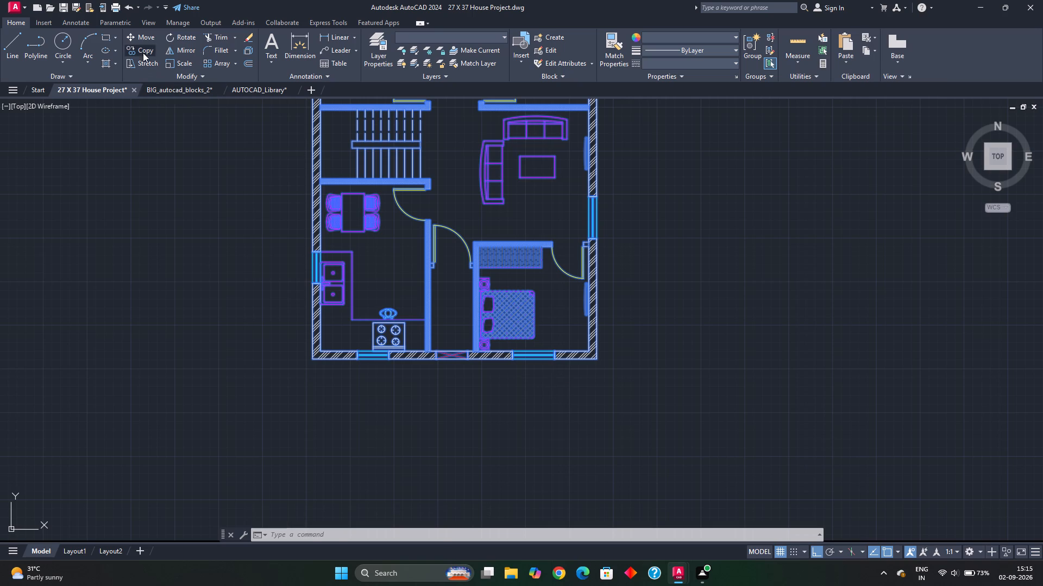
{"action": "left_click", "coordinate": [313, 361]}
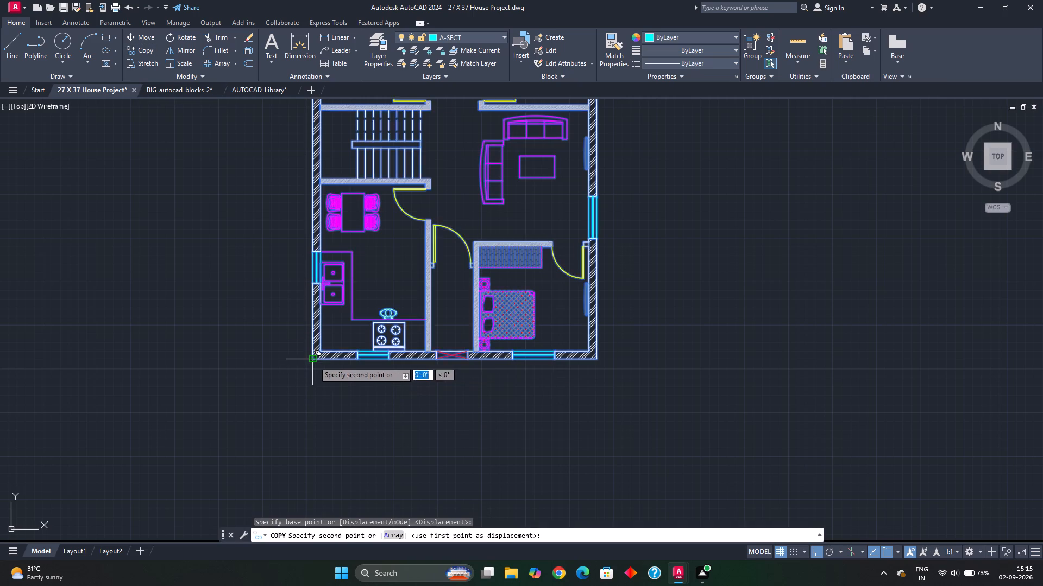
{"action": "scroll", "coordinate": [479, 379], "scroll_direction": "down", "scroll_amount": 1}
{"action": "middle_click_drag", "start_coordinate": [526, 383], "coordinate": [313, 372]}
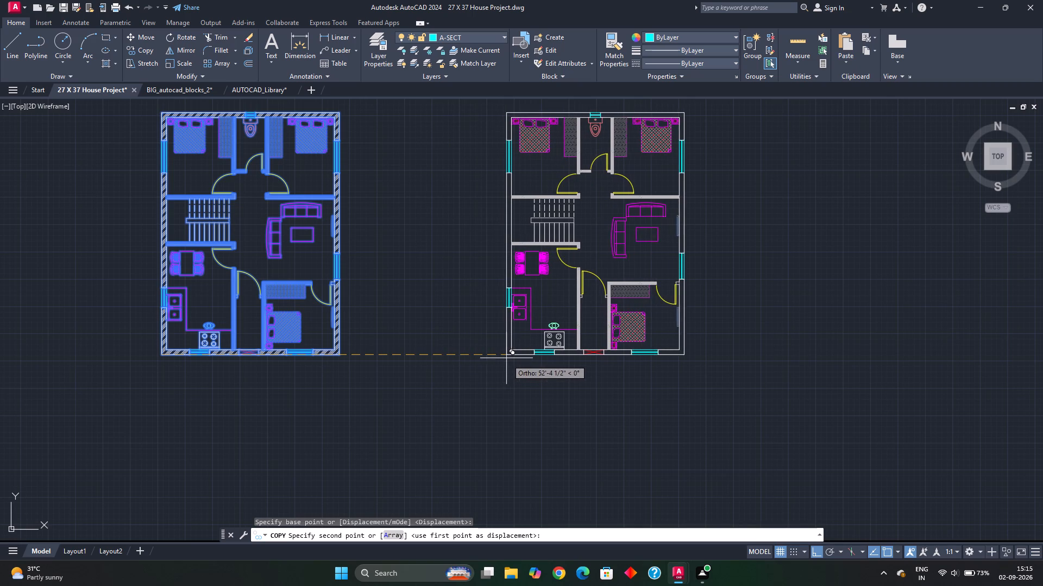
{"action": "left_click", "coordinate": [511, 359]}
{"action": "key", "text": "Escape"}
{"action": "key", "text": "Escape"}
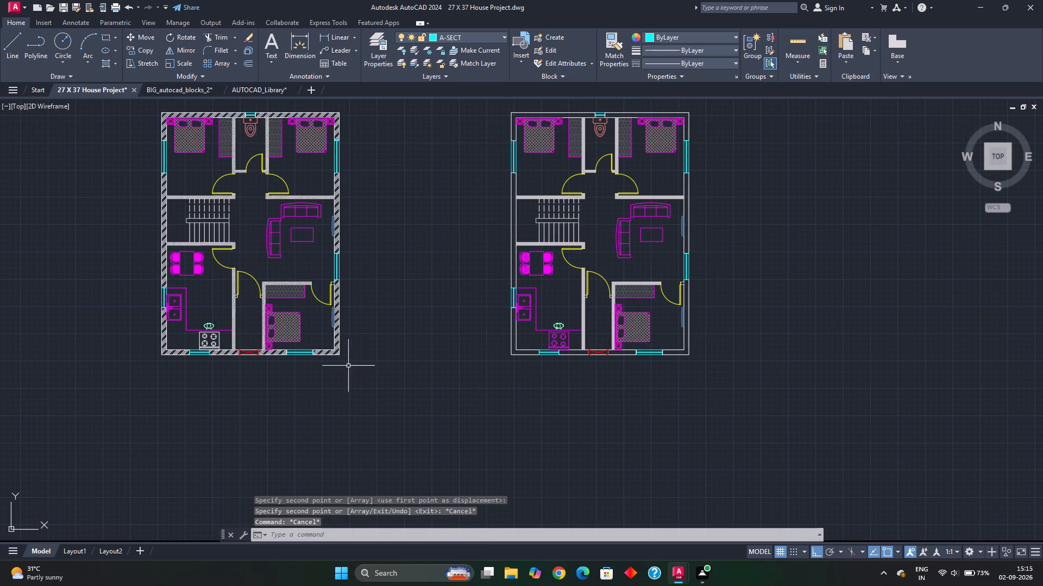
Make A-TEXT the current layer.
{"action": "middle_click_drag", "start_coordinate": [429, 360], "coordinate": [438, 370]}
{"action": "middle_click_drag", "start_coordinate": [397, 409], "coordinate": [525, 418]}
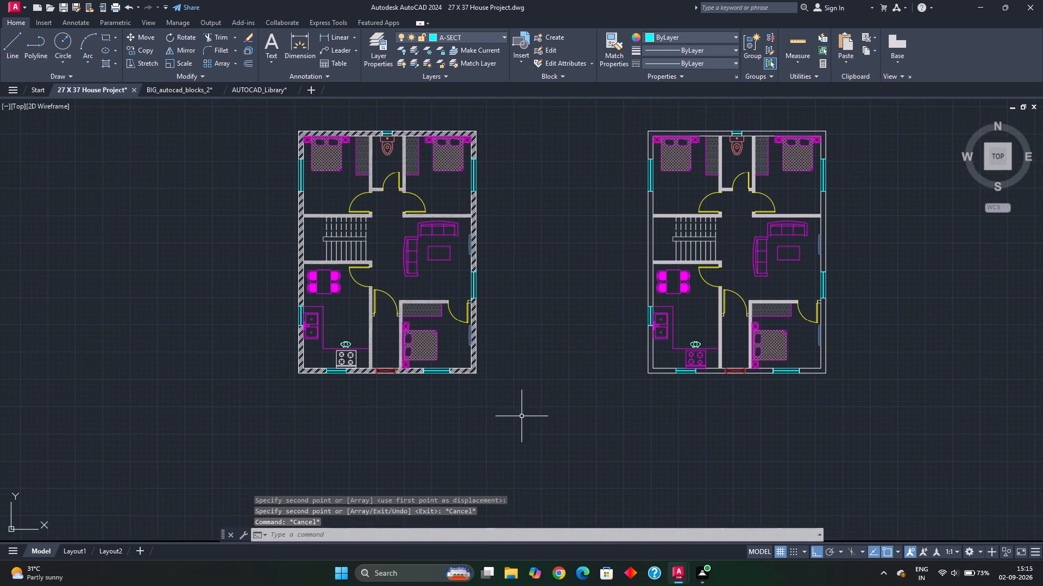
{"action": "middle_click_drag", "start_coordinate": [504, 353], "coordinate": [520, 367]}
{"action": "left_click", "coordinate": [504, 35]}
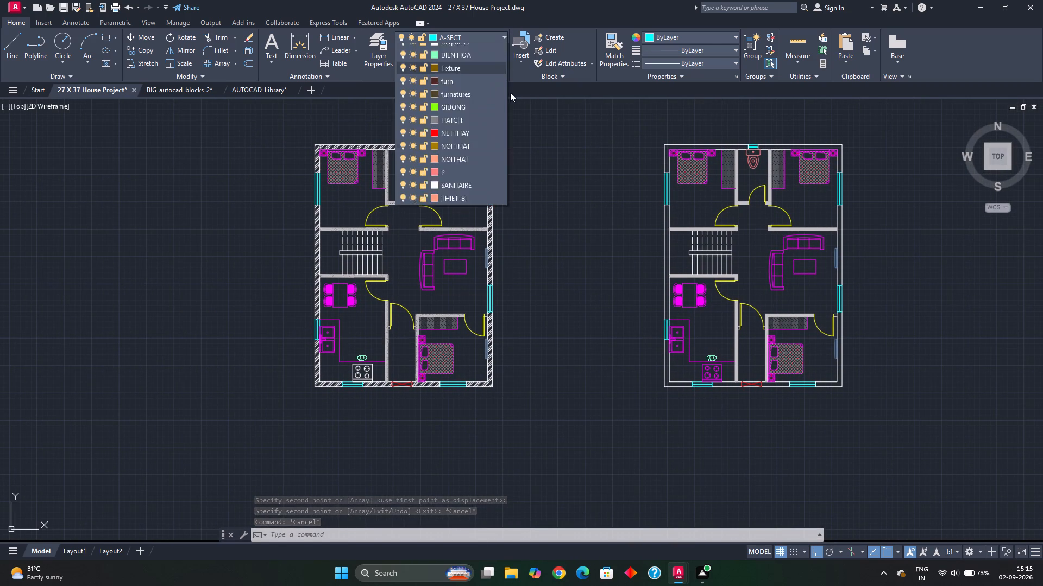
{"action": "left_click", "coordinate": [477, 183]}
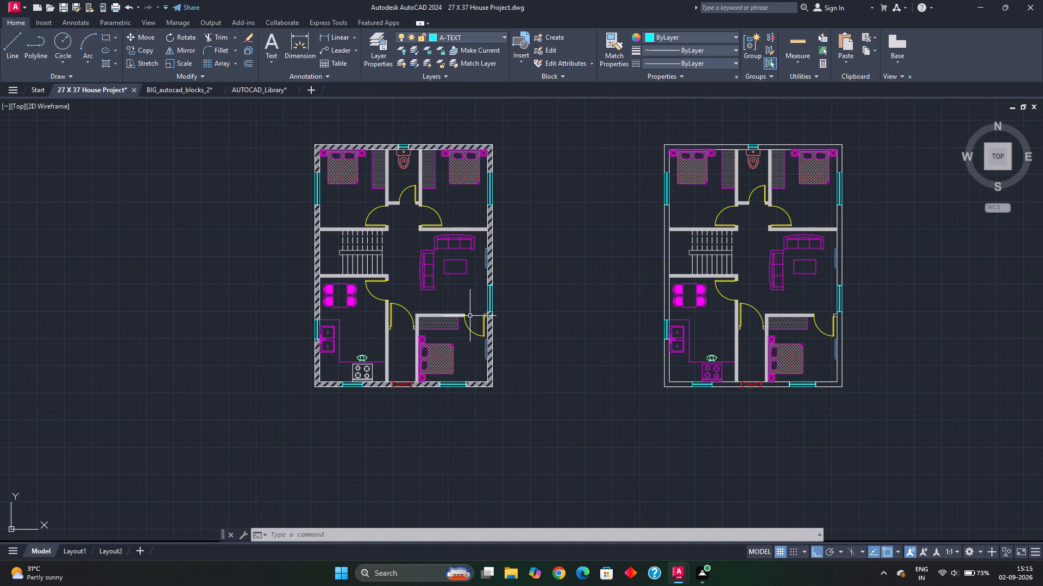
Add the multiline text GROUND FLOOR PLAN just below the south wall of the original hatched plan.
{"action": "middle_click_drag", "start_coordinate": [406, 428], "coordinate": [442, 396]}
{"action": "scroll", "coordinate": [413, 376], "scroll_direction": "up", "scroll_amount": 1}
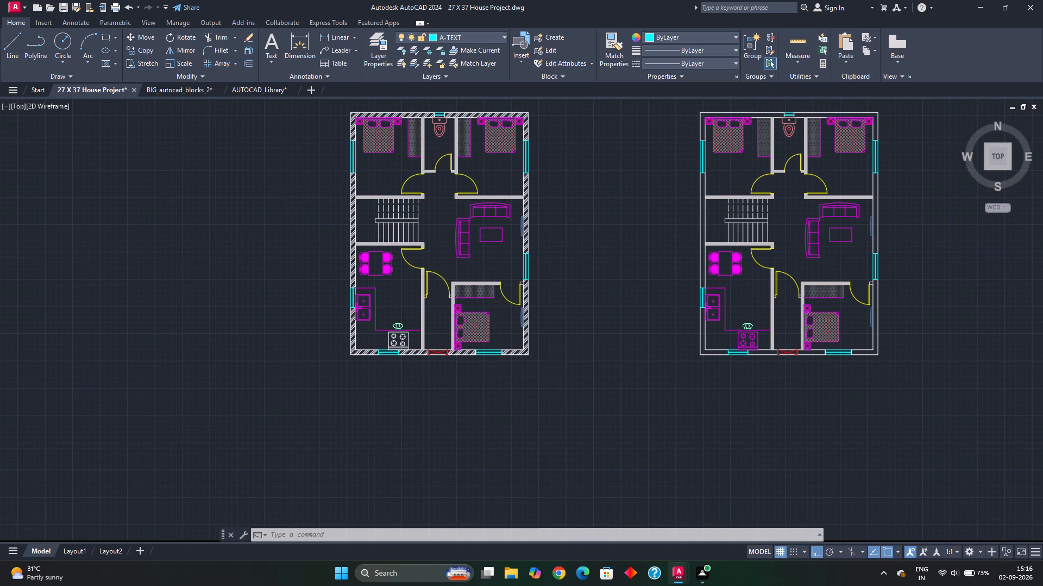
{"action": "middle_click", "coordinate": [428, 381]}
{"action": "scroll", "coordinate": [428, 381], "scroll_direction": "up", "scroll_amount": 2}
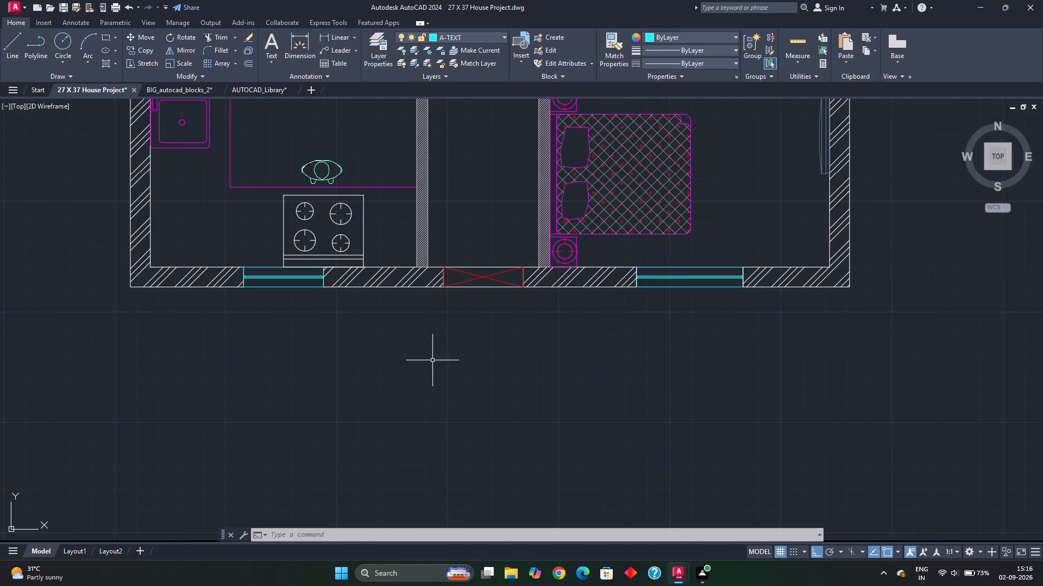
{"action": "left_click", "coordinate": [268, 48]}
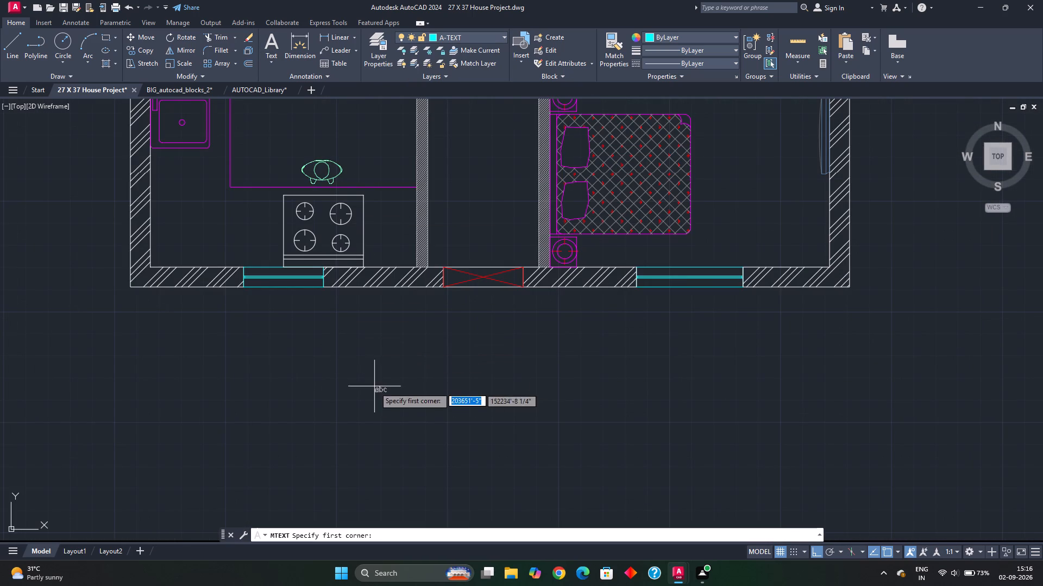
{"action": "left_click", "coordinate": [342, 378]}
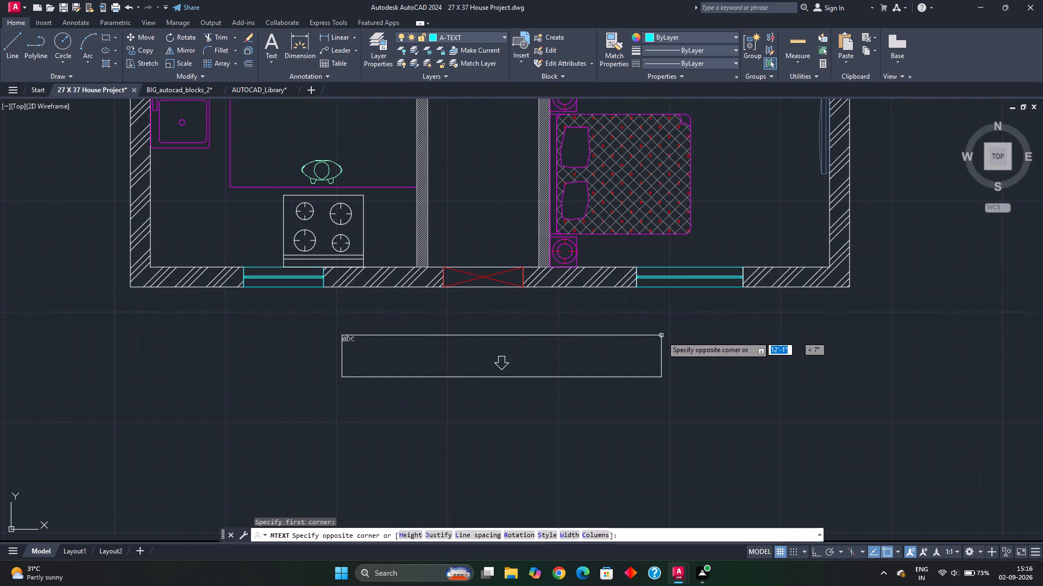
{"action": "left_click", "coordinate": [686, 319]}
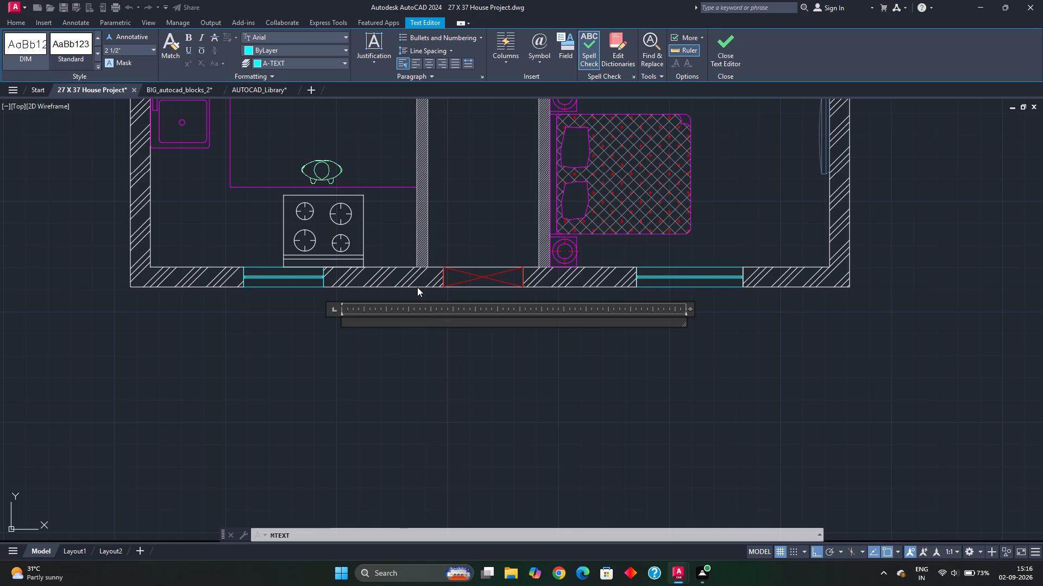
{"action": "type", "text": "GROUND"}
{"action": "key", "text": "space"}
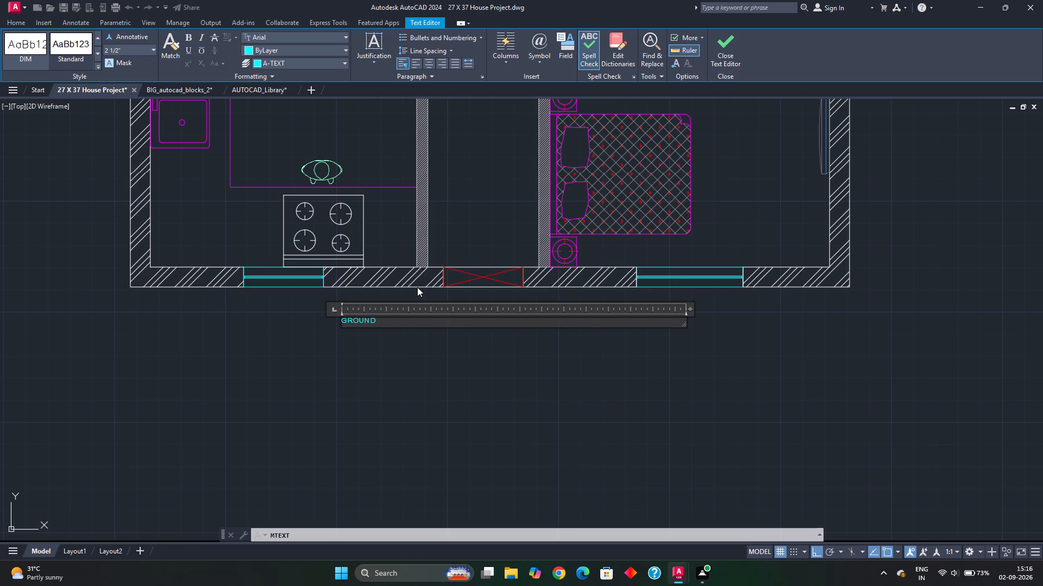
{"action": "type", "text": "FLOOR"}
{"action": "key", "text": "space"}
{"action": "type", "text": "pLA"}
{"action": "key", "text": "BackSpace"}
{"action": "key", "text": "BackSpace"}
{"action": "key", "text": "BackSpace"}
{"action": "type", "text": "PLAN"}
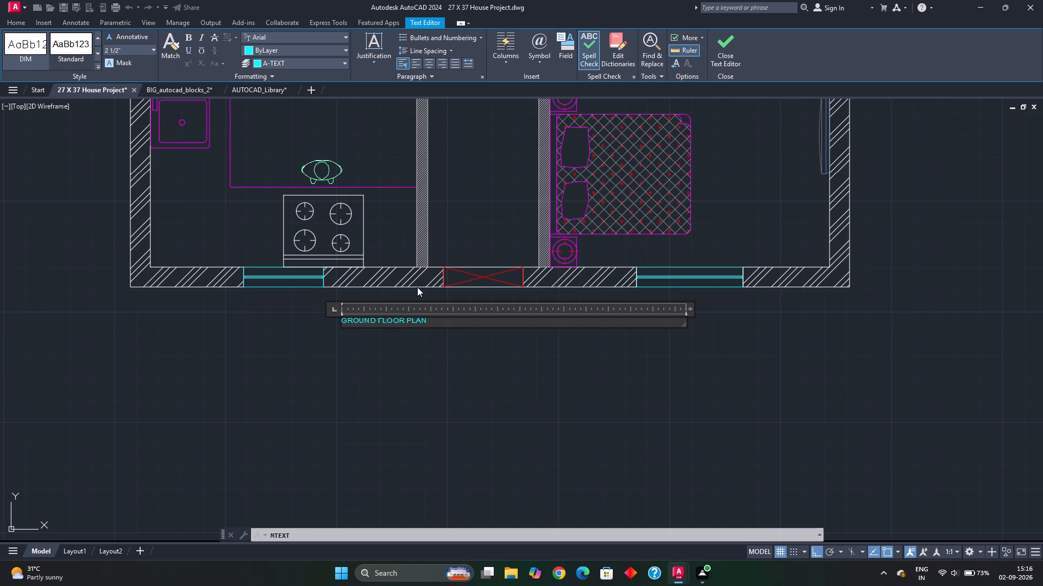
{"action": "left_click", "coordinate": [431, 380]}
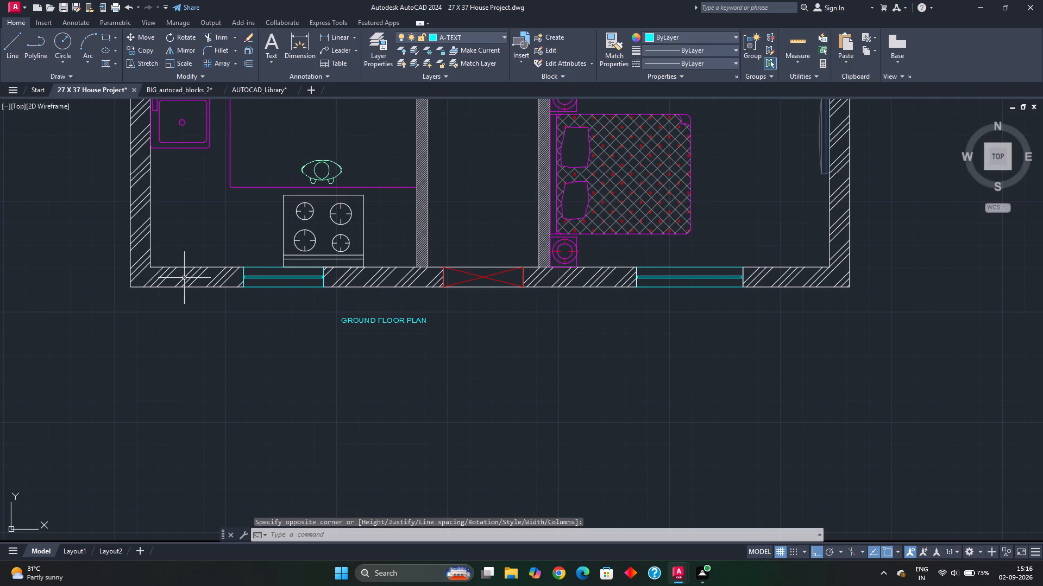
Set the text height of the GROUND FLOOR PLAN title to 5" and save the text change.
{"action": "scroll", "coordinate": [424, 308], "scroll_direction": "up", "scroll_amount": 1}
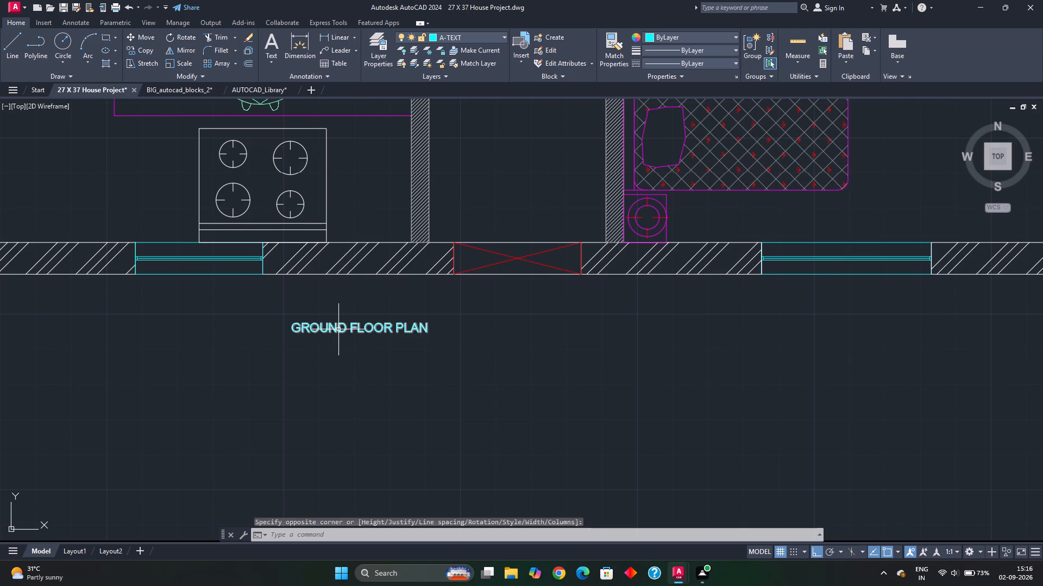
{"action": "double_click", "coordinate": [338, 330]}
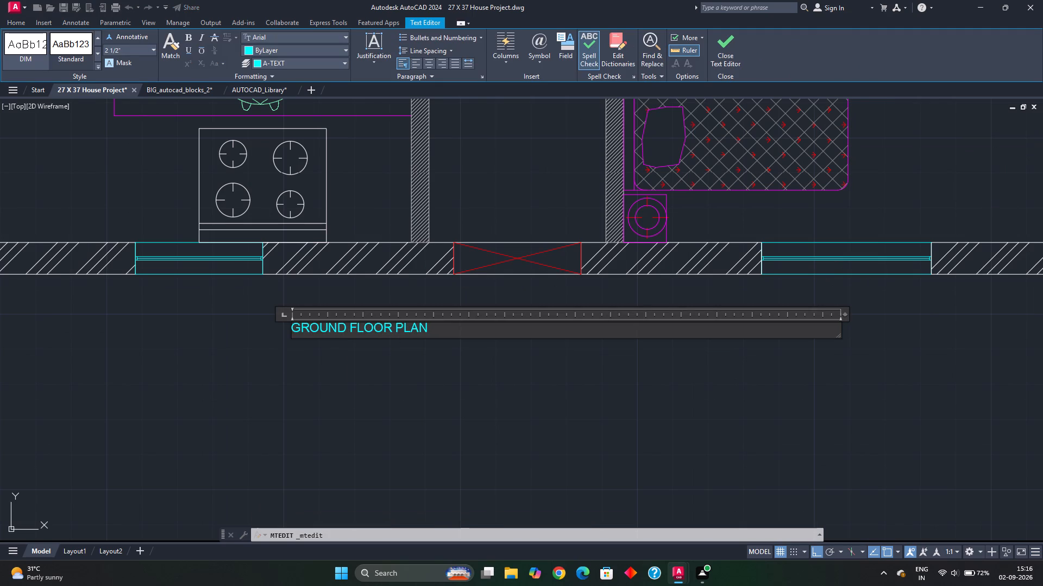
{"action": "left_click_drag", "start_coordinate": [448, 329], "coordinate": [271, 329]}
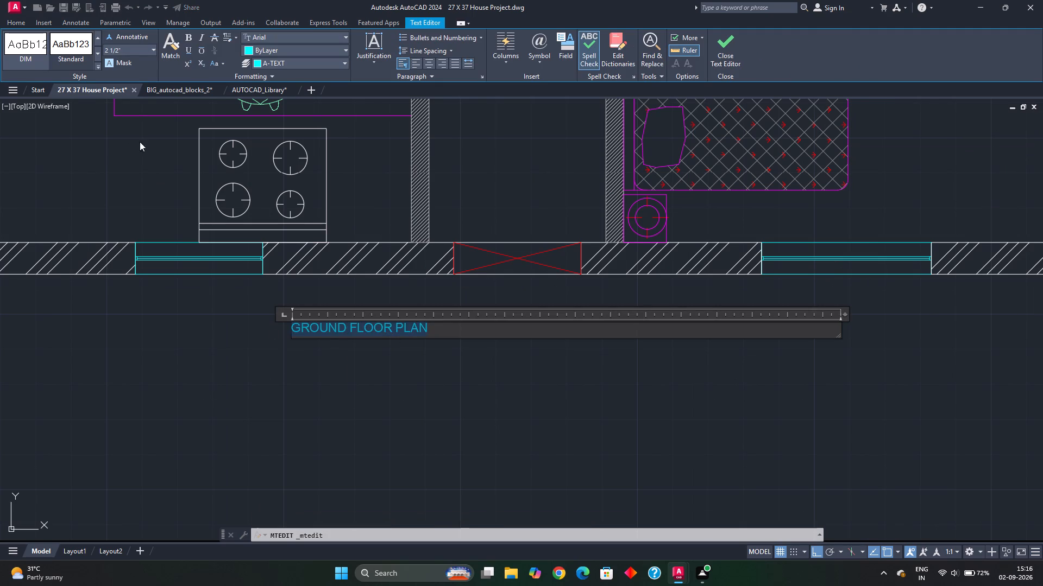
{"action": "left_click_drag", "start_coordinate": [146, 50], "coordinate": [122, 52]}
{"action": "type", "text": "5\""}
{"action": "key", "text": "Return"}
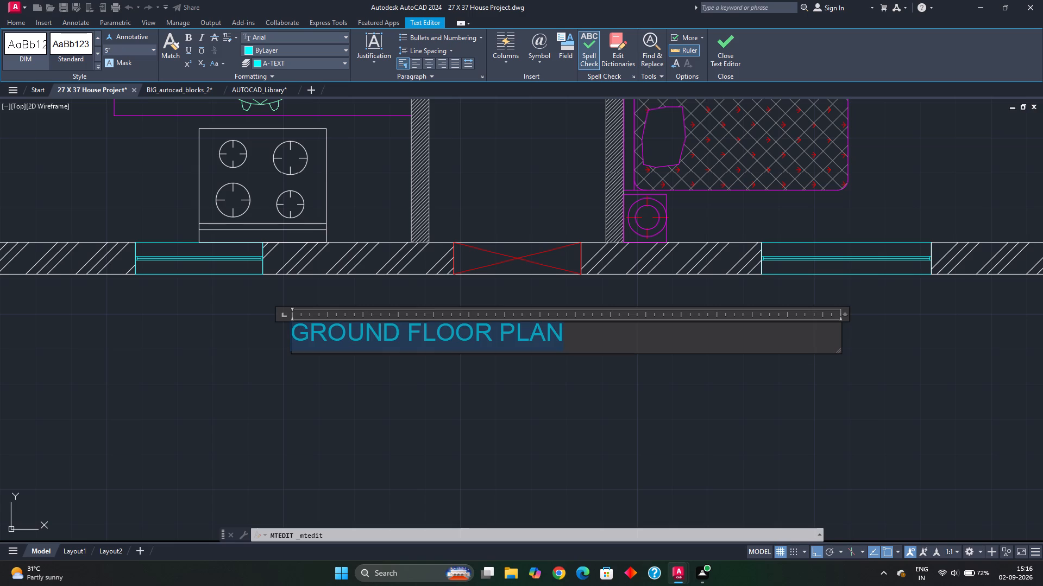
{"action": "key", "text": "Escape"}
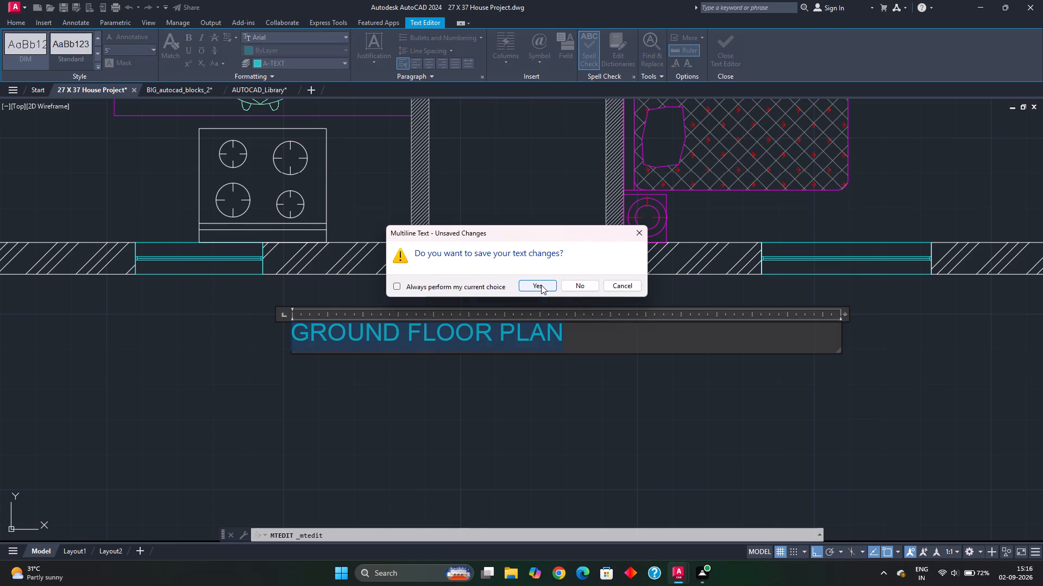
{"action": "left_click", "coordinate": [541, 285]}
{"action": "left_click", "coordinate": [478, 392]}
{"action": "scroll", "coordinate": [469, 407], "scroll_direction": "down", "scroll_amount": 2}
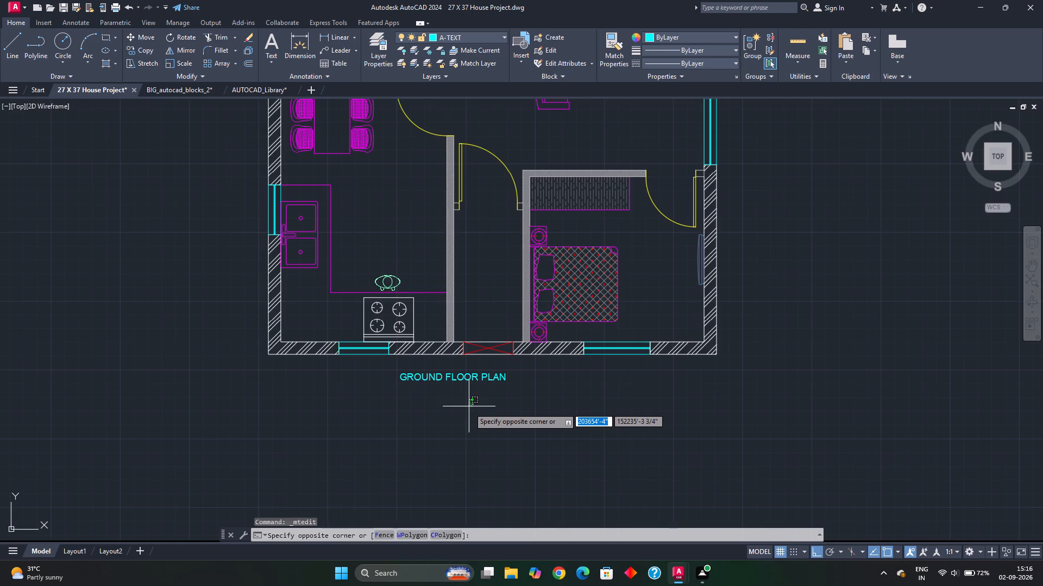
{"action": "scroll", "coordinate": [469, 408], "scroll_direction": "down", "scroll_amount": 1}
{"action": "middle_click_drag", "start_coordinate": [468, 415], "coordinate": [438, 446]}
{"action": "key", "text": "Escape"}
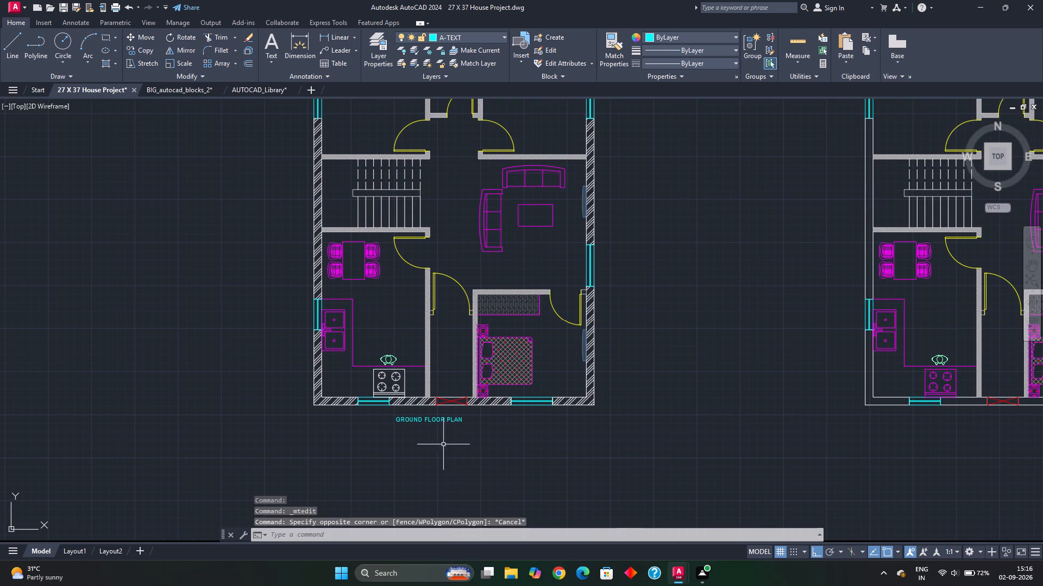
Set the GROUND FLOOR PLAN title's text height to 1' and widen its text frame so it fits on one line.
{"action": "middle_click_drag", "start_coordinate": [440, 456], "coordinate": [429, 468]}
{"action": "middle_click_drag", "start_coordinate": [437, 472], "coordinate": [436, 477]}
{"action": "scroll", "coordinate": [437, 473], "scroll_direction": "down", "scroll_amount": 1}
{"action": "middle_click", "coordinate": [435, 471]}
{"action": "middle_click", "coordinate": [418, 472]}
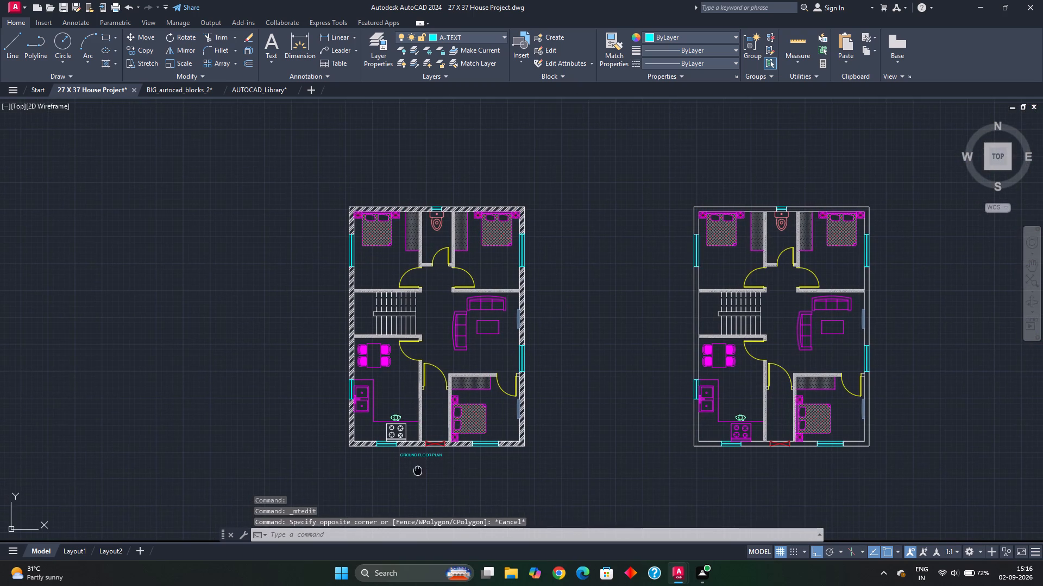
{"action": "middle_click_drag", "start_coordinate": [422, 464], "coordinate": [404, 472]}
{"action": "scroll", "coordinate": [404, 472], "scroll_direction": "up", "scroll_amount": 1}
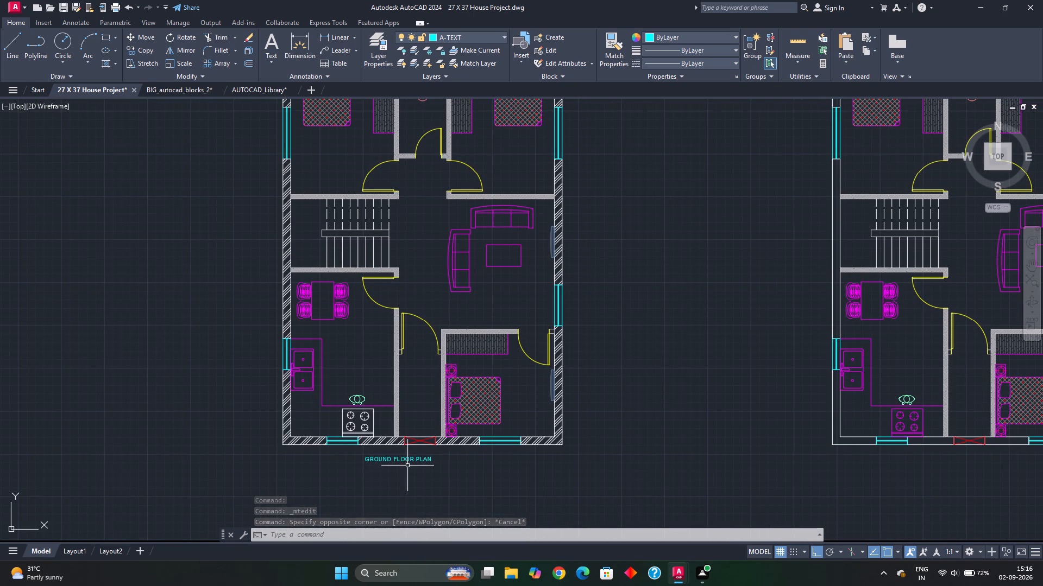
{"action": "left_click", "coordinate": [407, 460]}
{"action": "double_click", "coordinate": [416, 461]}
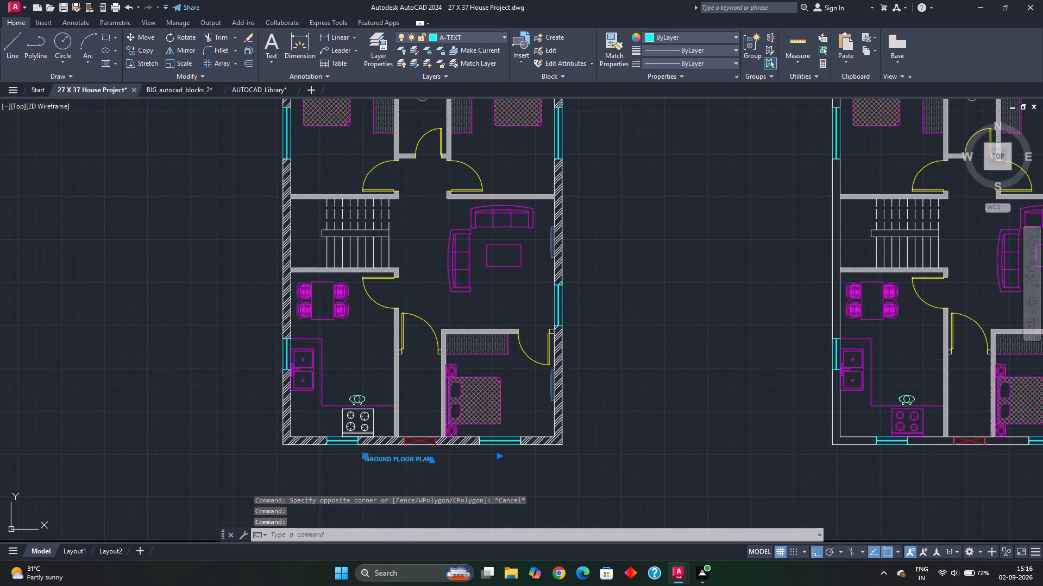
{"action": "left_click_drag", "start_coordinate": [454, 464], "coordinate": [362, 460]}
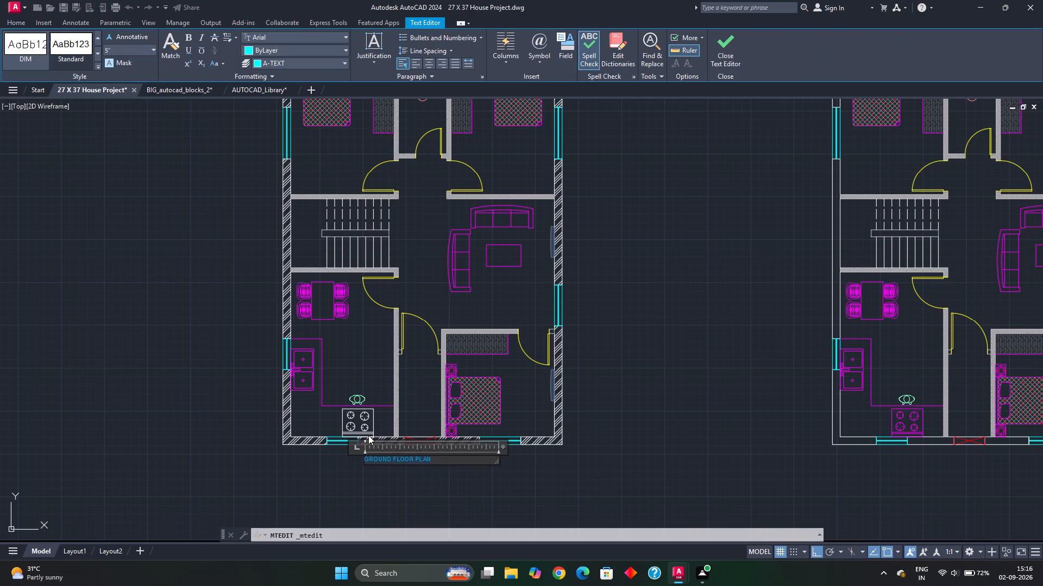
{"action": "left_click_drag", "start_coordinate": [124, 46], "coordinate": [91, 57]}
{"action": "key", "text": "1"}
{"action": "key", "text": "apostrophe"}
{"action": "key", "text": "Return"}
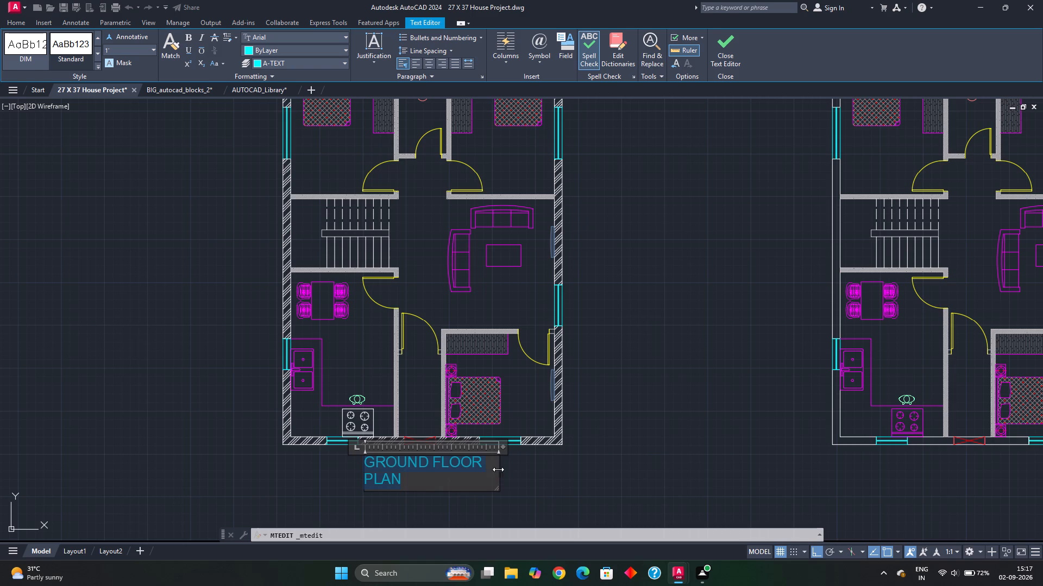
{"action": "left_click_drag", "start_coordinate": [497, 472], "coordinate": [537, 472]}
{"action": "key", "text": "Escape"}
{"action": "left_click", "coordinate": [546, 285]}
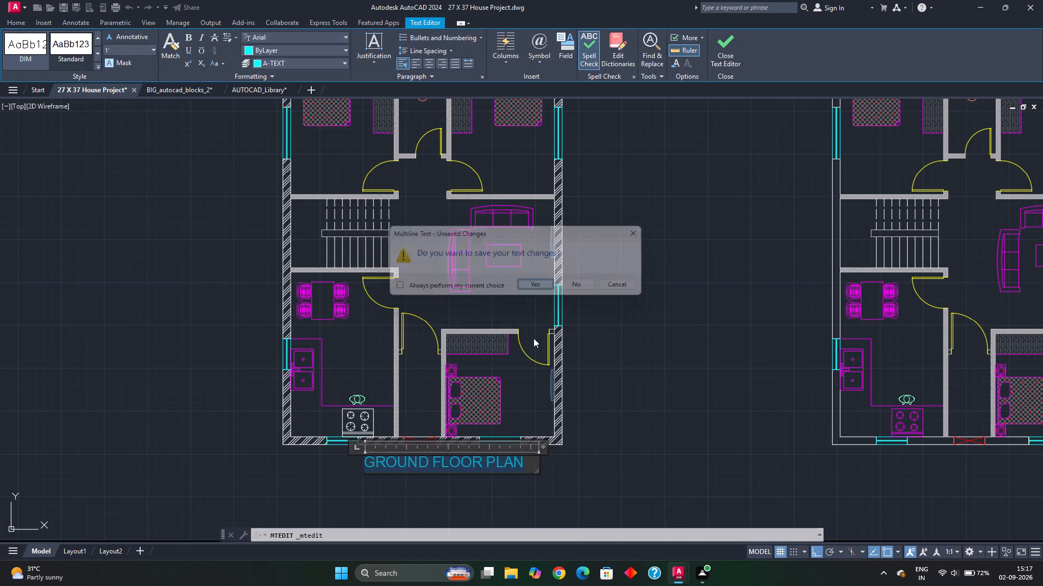
With Ortho off, move the GROUND FLOOR PLAN title about 3' away from the south wall, down and slightly west.
{"action": "left_click", "coordinate": [476, 464]}
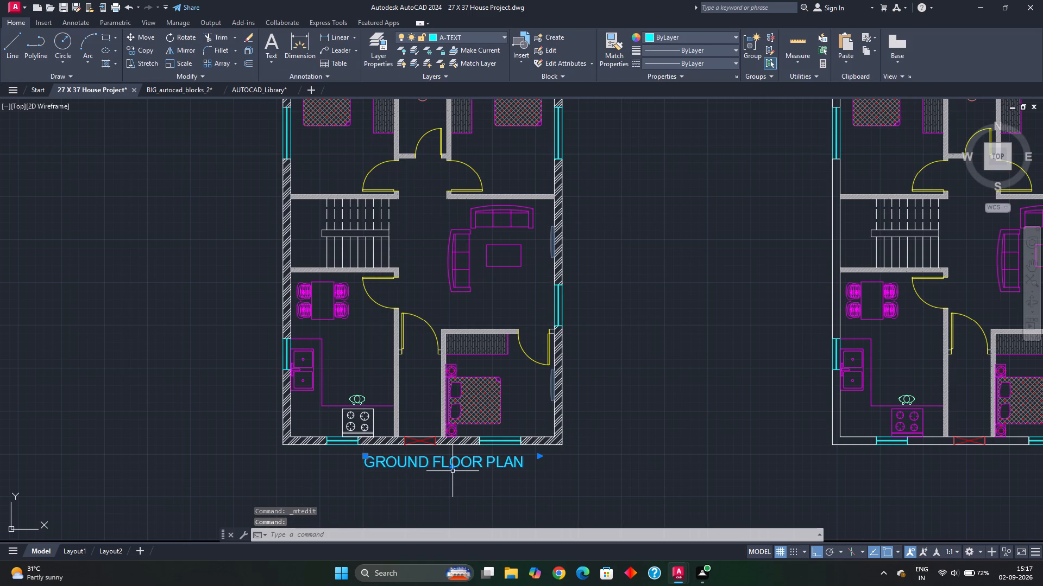
{"action": "key", "text": "m"}
{"action": "key", "text": "Return"}
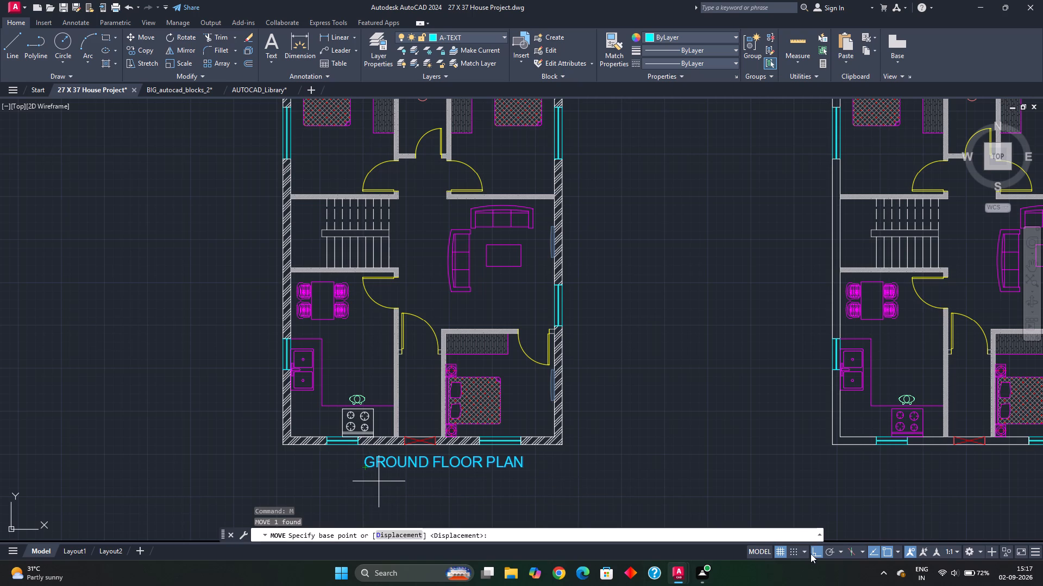
{"action": "left_click", "coordinate": [813, 552]}
{"action": "left_click", "coordinate": [367, 468]}
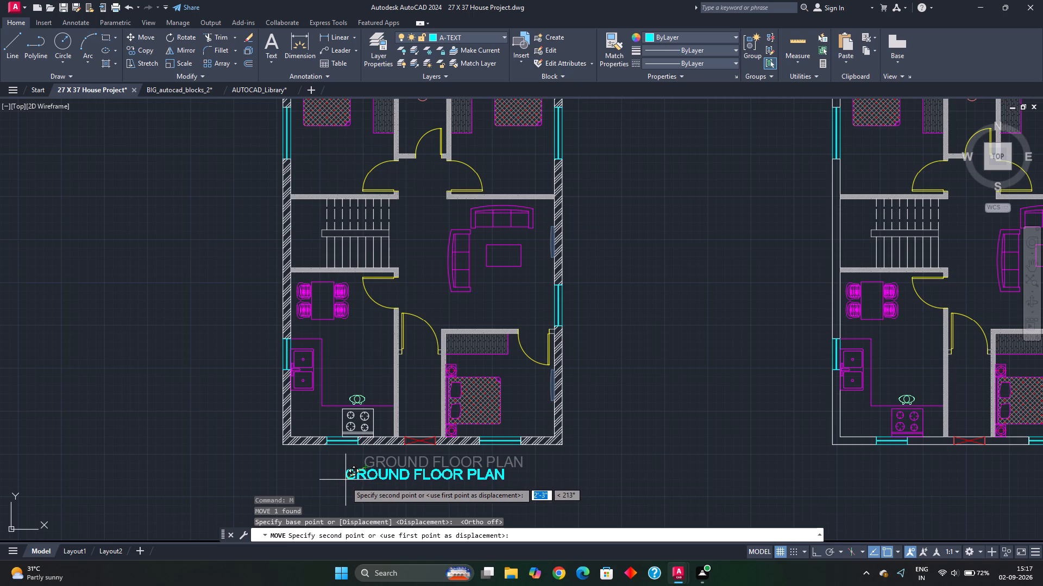
{"action": "middle_click_drag", "start_coordinate": [347, 486], "coordinate": [380, 407]}
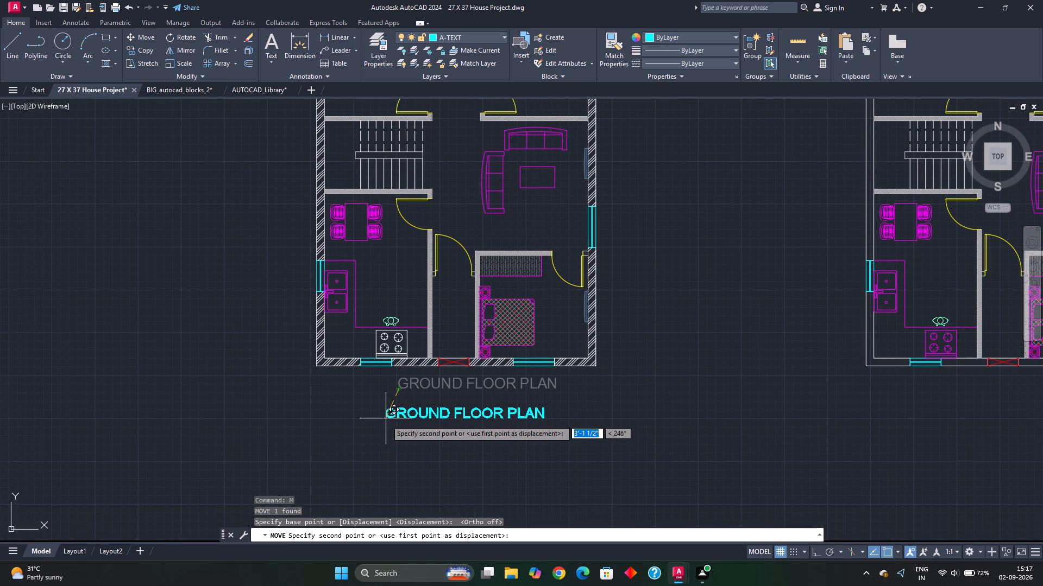
{"action": "left_click", "coordinate": [386, 419]}
{"action": "middle_click_drag", "start_coordinate": [548, 401], "coordinate": [561, 426]}
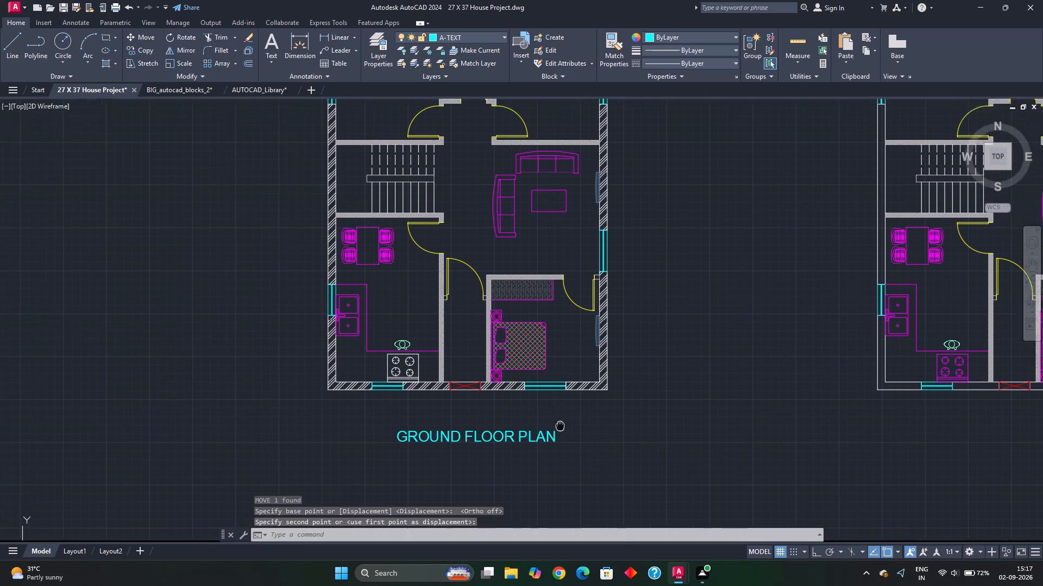
Examine the titled ground floor plan and the unhatched plan copy to its east.
{"action": "middle_click_drag", "start_coordinate": [561, 426], "coordinate": [574, 446]}
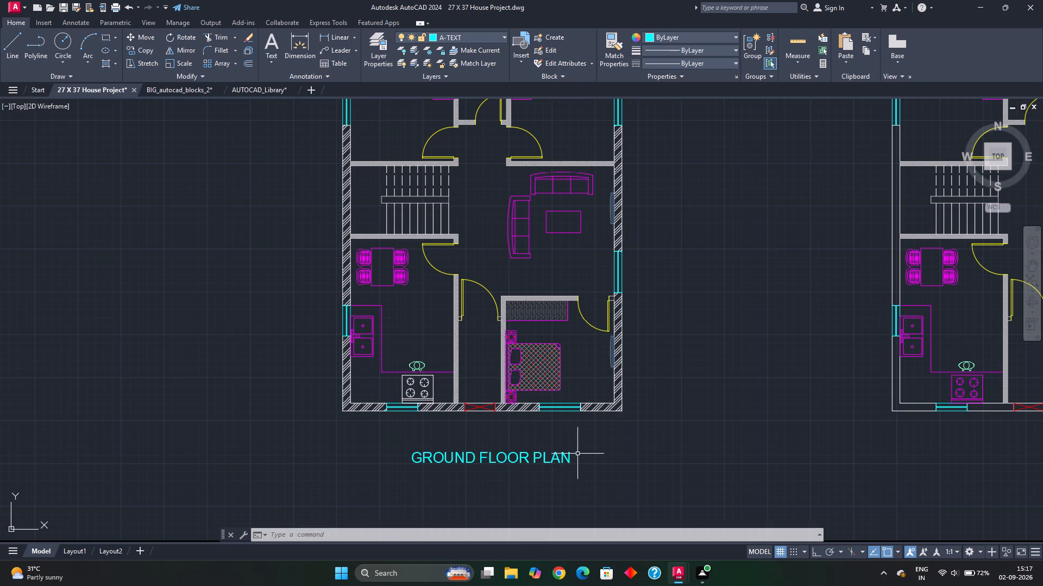
{"action": "scroll", "coordinate": [520, 431], "scroll_direction": "down", "scroll_amount": 1}
{"action": "middle_click_drag", "start_coordinate": [546, 428], "coordinate": [547, 447]}
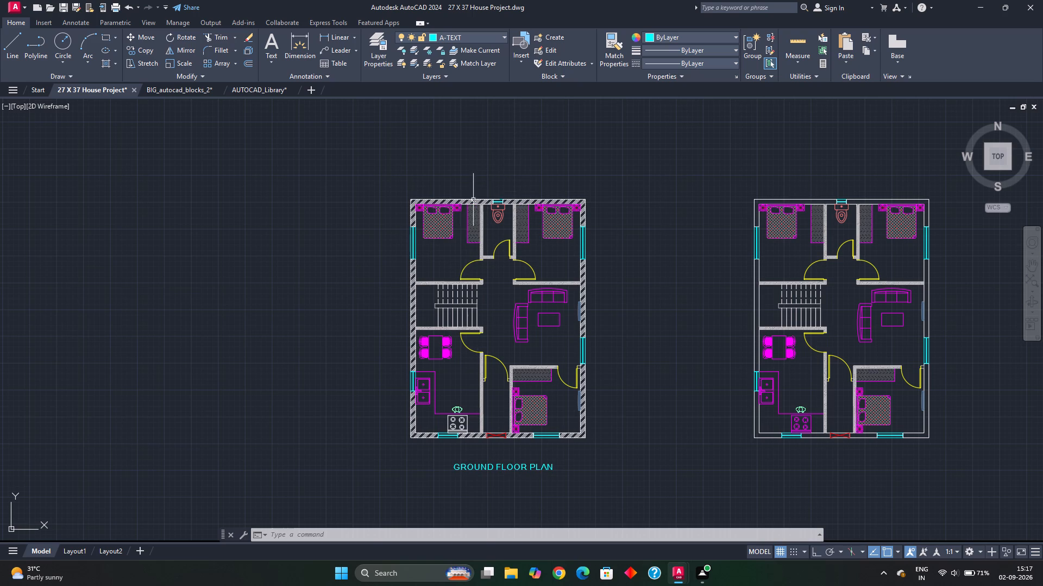
{"action": "scroll", "coordinate": [473, 200], "scroll_direction": "up", "scroll_amount": 2}
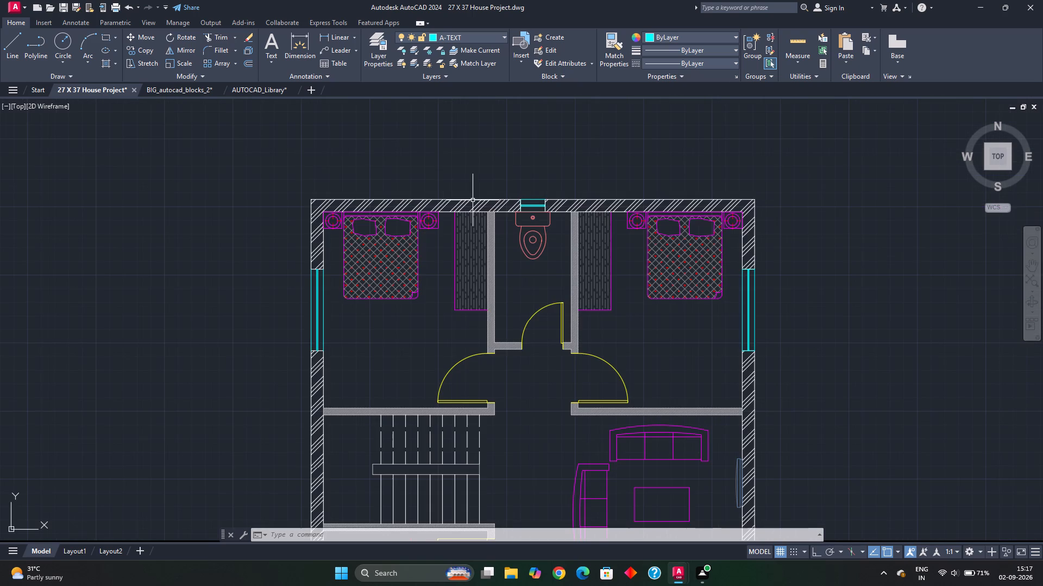
{"action": "scroll", "coordinate": [479, 246], "scroll_direction": "down", "scroll_amount": 1}
{"action": "middle_click_drag", "start_coordinate": [479, 240], "coordinate": [471, 196]}
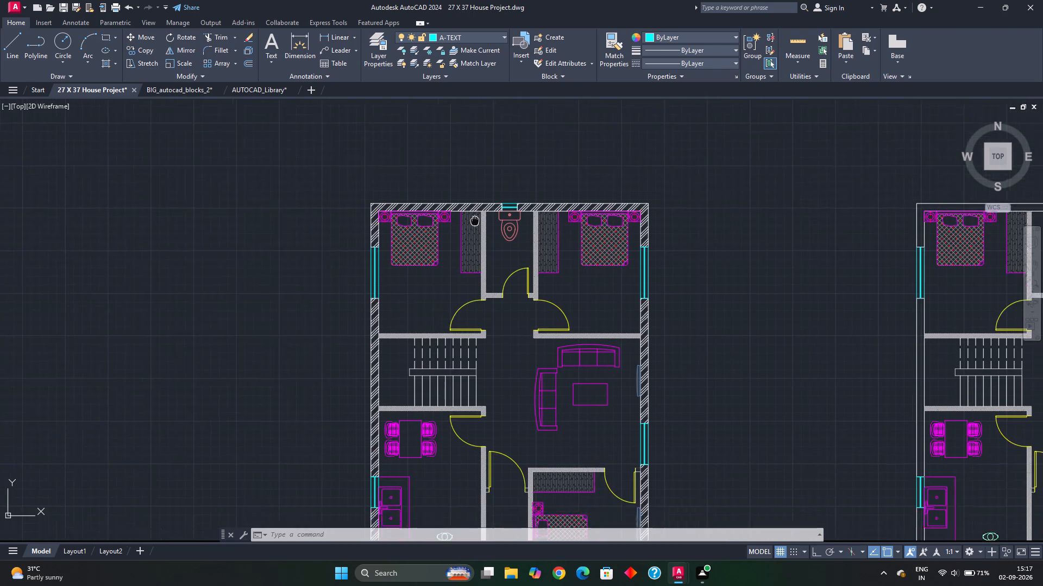
{"action": "middle_click_drag", "start_coordinate": [471, 196], "coordinate": [467, 157]}
{"action": "middle_click_drag", "start_coordinate": [512, 261], "coordinate": [443, 161]}
{"action": "middle_click_drag", "start_coordinate": [581, 281], "coordinate": [194, 196]}
{"action": "middle_click_drag", "start_coordinate": [476, 259], "coordinate": [461, 254]}
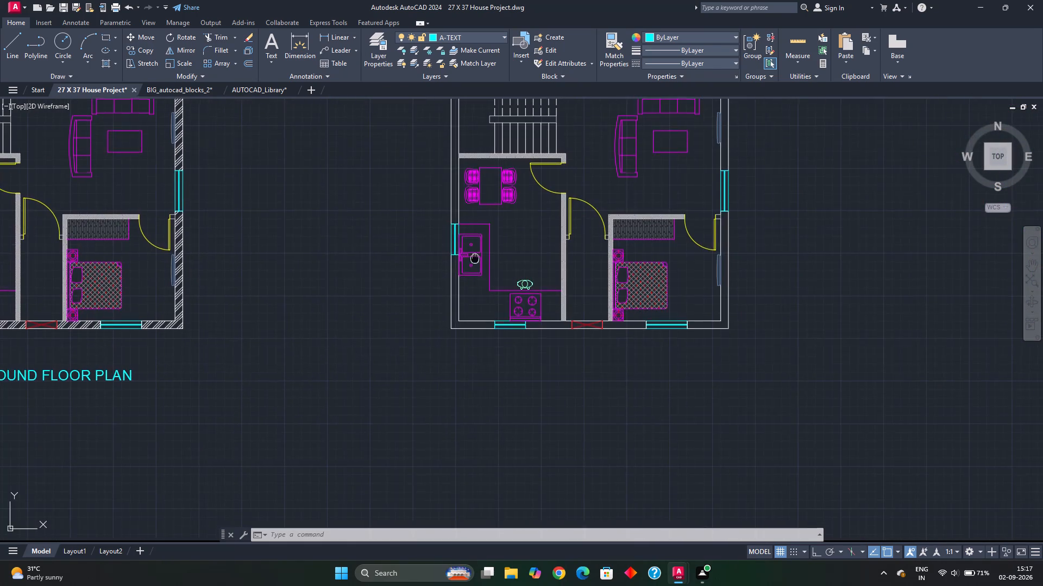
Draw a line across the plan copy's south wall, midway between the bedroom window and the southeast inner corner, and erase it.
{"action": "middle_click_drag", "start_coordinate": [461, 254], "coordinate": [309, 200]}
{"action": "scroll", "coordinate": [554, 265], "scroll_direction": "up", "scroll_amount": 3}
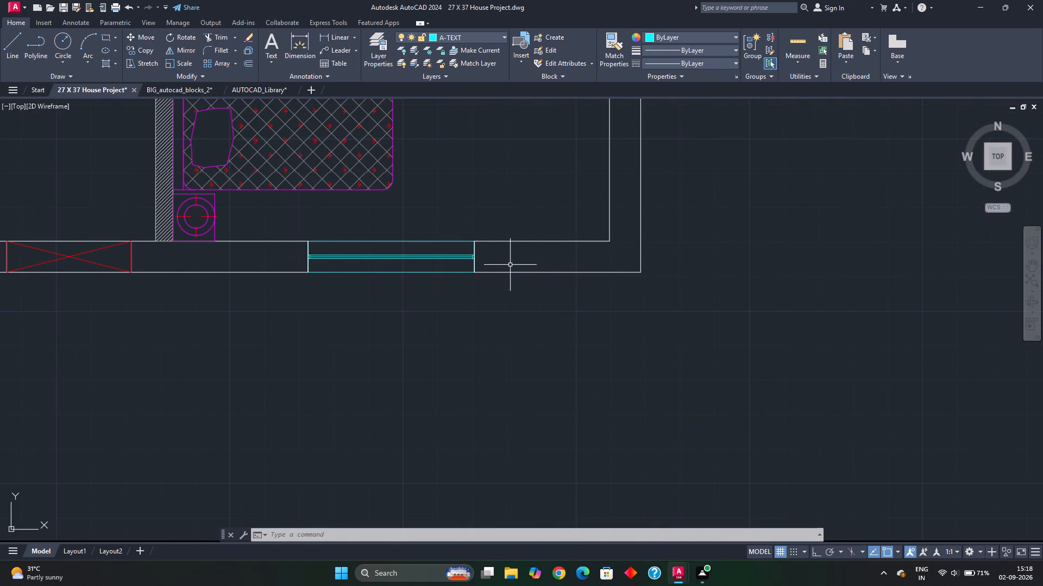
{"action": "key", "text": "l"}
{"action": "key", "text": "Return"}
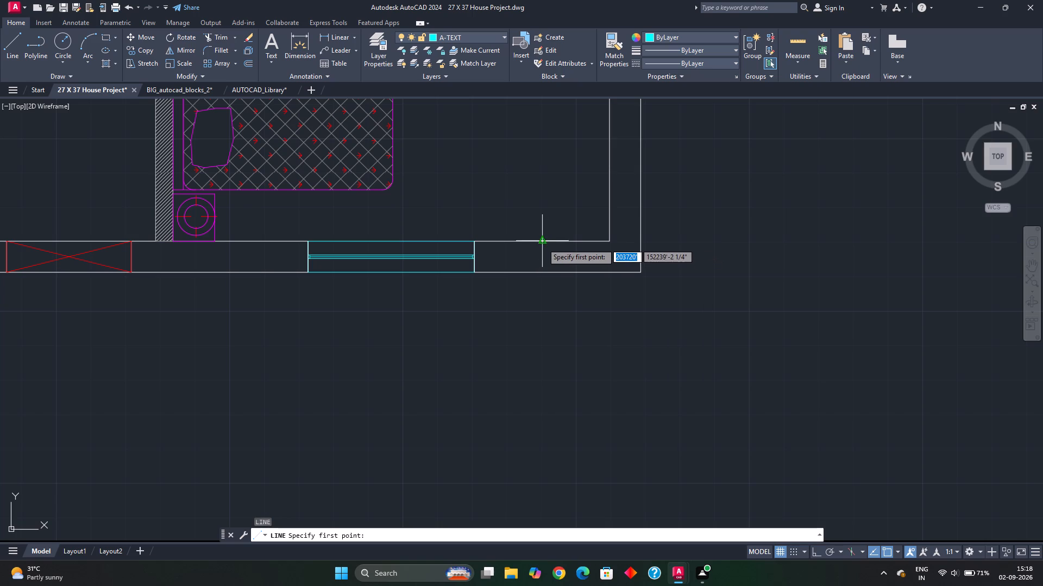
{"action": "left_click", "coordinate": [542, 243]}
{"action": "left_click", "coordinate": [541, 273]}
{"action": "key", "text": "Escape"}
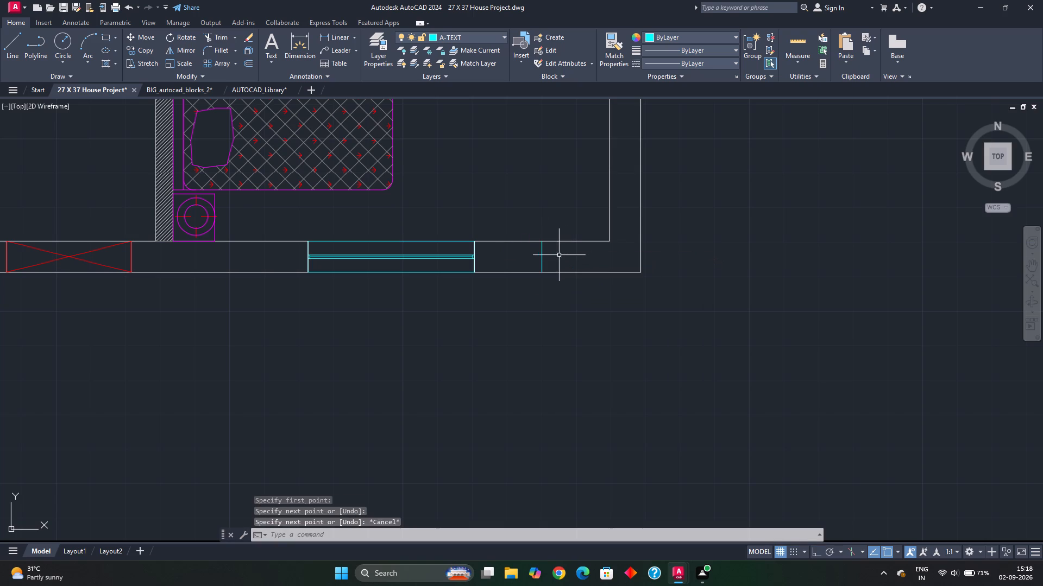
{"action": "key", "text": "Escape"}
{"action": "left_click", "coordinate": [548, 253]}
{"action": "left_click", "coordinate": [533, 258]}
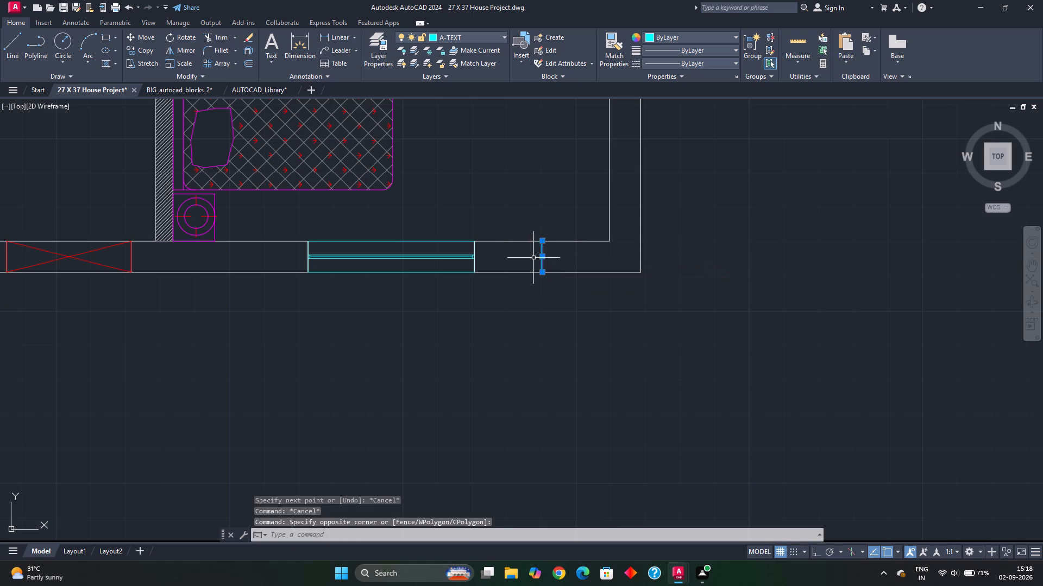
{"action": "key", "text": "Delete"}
On layer A-WALL-EXT, draw a line across the plan copy's south wall midway between the bedroom window and the inner corner.
{"action": "left_click", "coordinate": [492, 33]}
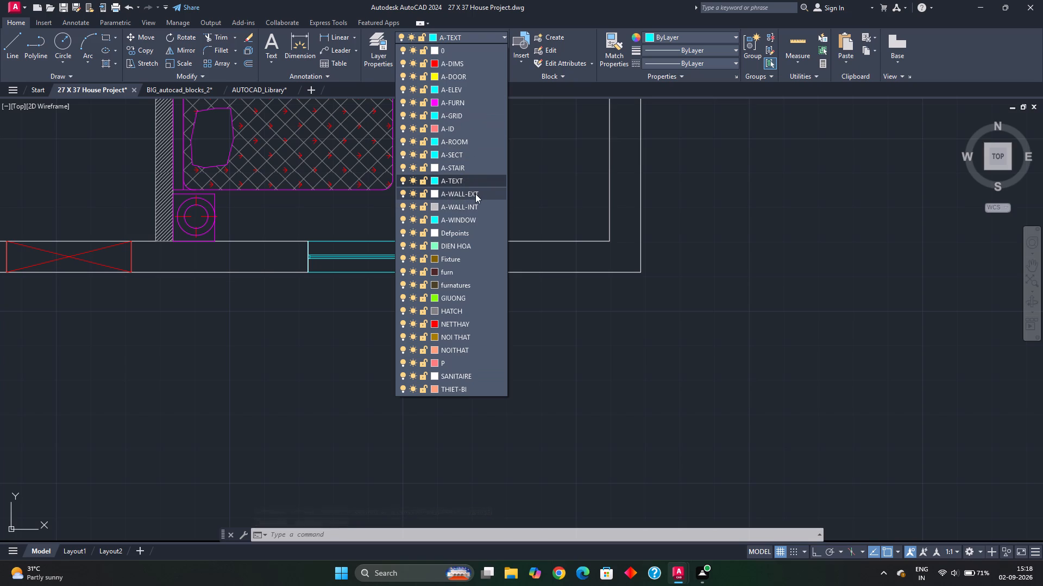
{"action": "left_click", "coordinate": [475, 193]}
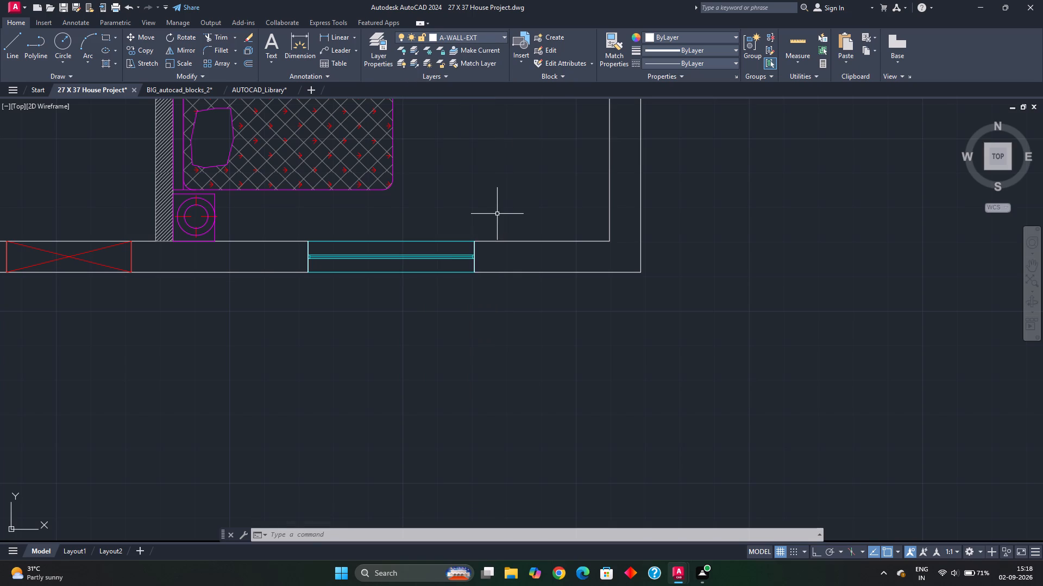
{"action": "key", "text": "l"}
{"action": "key", "text": "Return"}
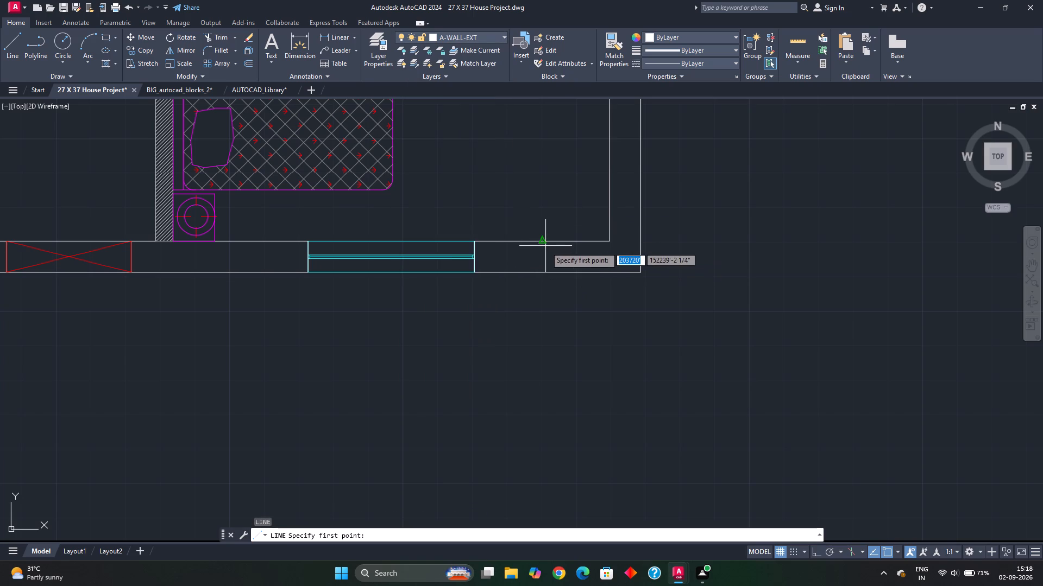
{"action": "left_click", "coordinate": [541, 242]}
{"action": "left_click", "coordinate": [542, 272]}
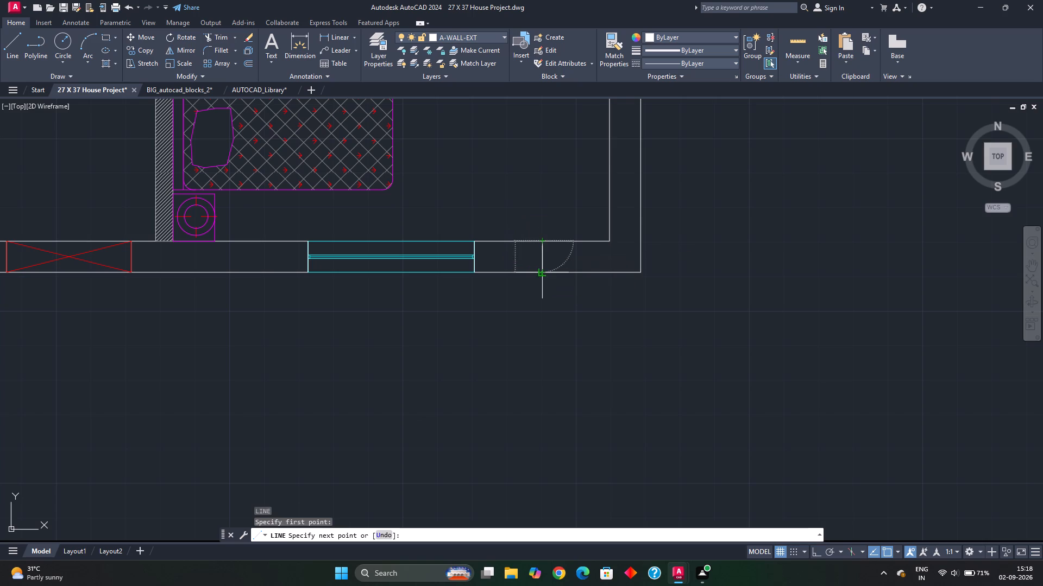
{"action": "key", "text": "Escape"}
Offset the new line across the south wall by 1' to both its east and west sides.
{"action": "left_click", "coordinate": [548, 259]}
{"action": "left_click", "coordinate": [532, 259]}
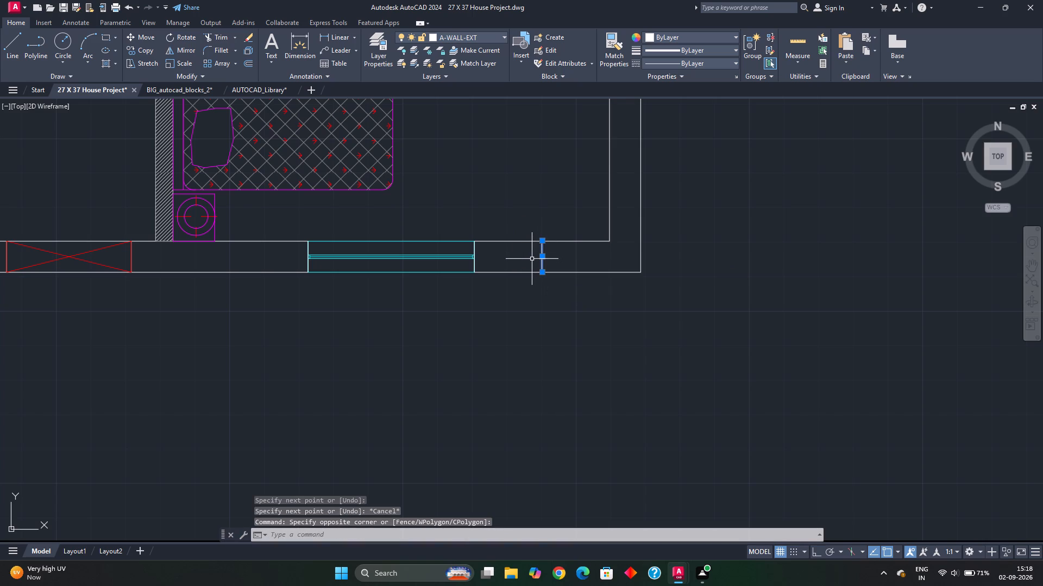
{"action": "key", "text": "o"}
{"action": "key", "text": "Return"}
{"action": "key", "text": "1"}
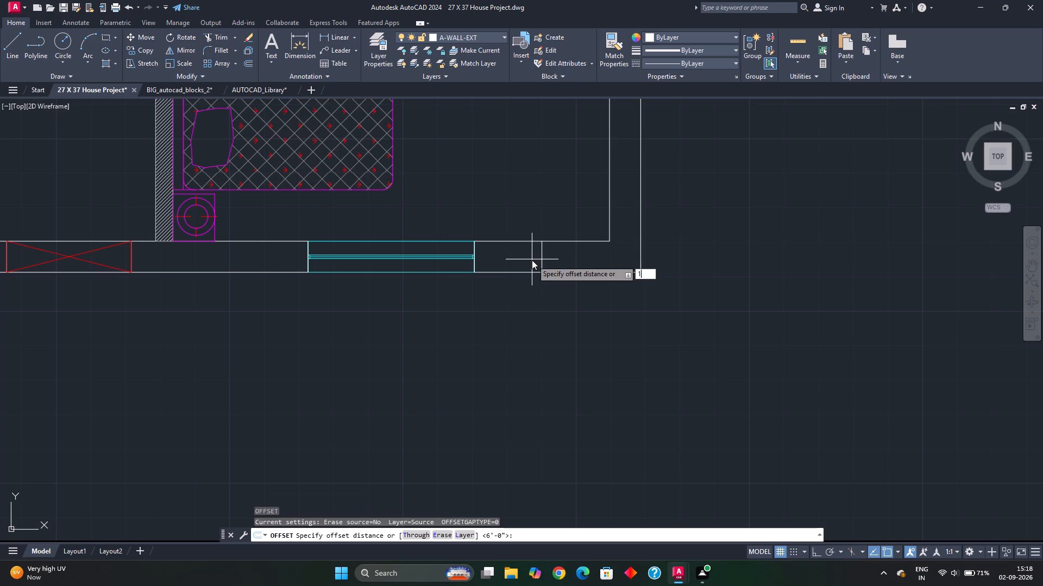
{"action": "key", "text": "apostrophe"}
{"action": "key", "text": "Return"}
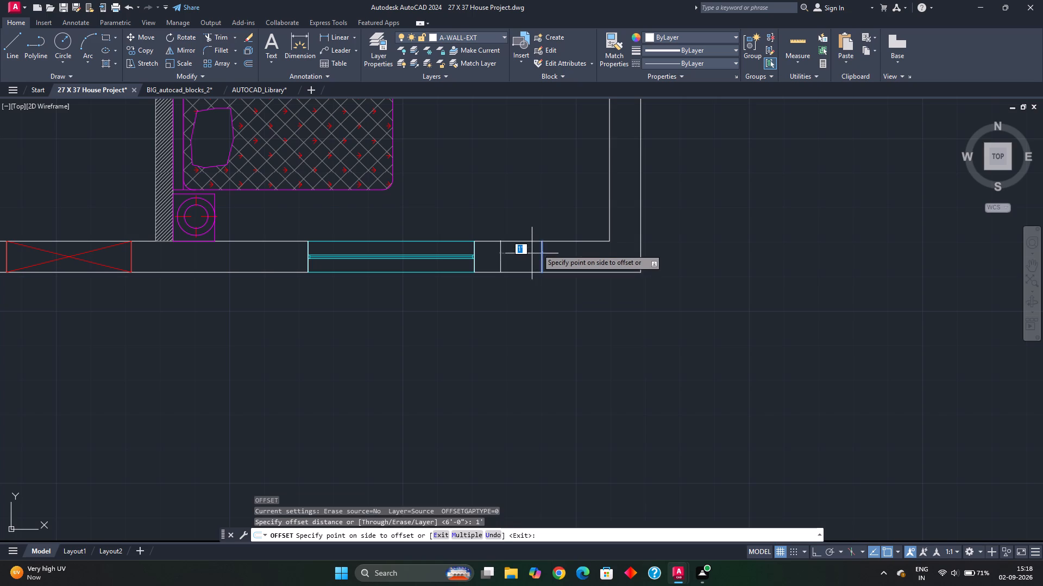
{"action": "left_click", "coordinate": [543, 245]}
{"action": "left_click", "coordinate": [559, 257]}
{"action": "left_click", "coordinate": [543, 258]}
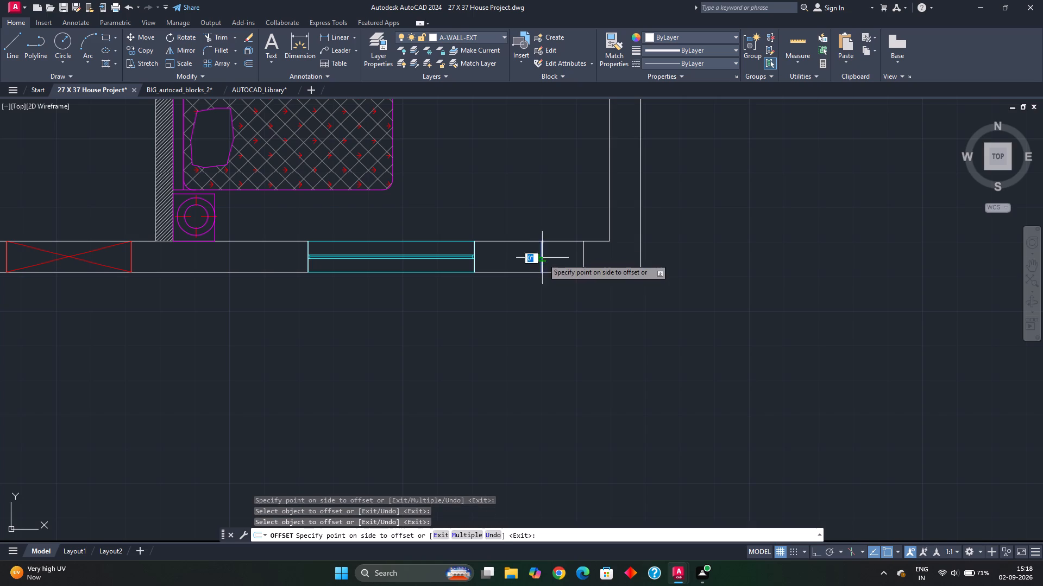
{"action": "left_click", "coordinate": [528, 262]}
{"action": "key", "text": "Escape"}
{"action": "key", "text": "Escape"}
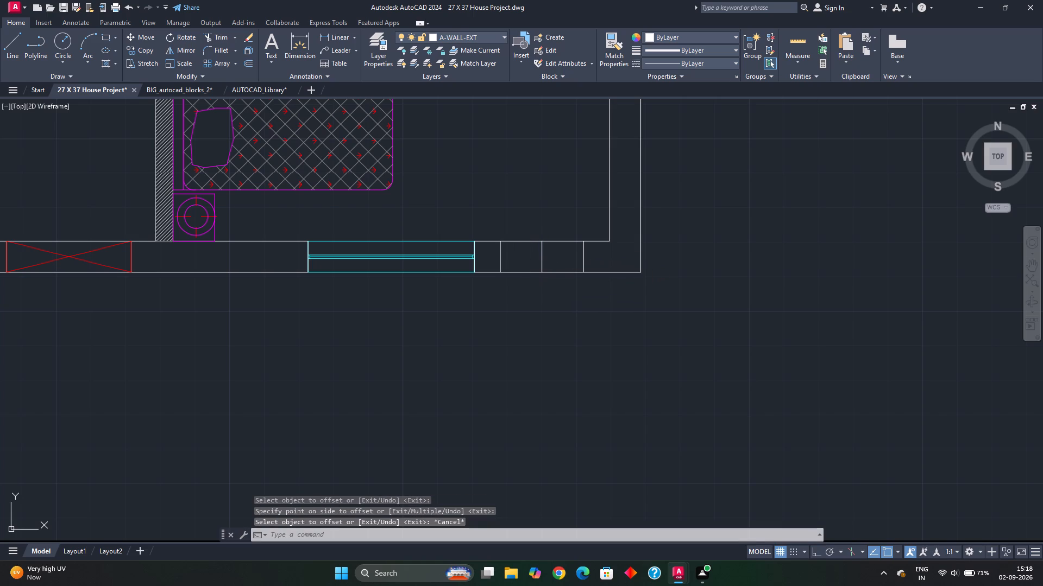
Trim away the middle line and both south wall lines between the two offset lines, leaving a wall opening.
{"action": "key", "text": "t"}
{"action": "key", "text": "r"}
{"action": "key", "text": "space"}
{"action": "left_click", "coordinate": [553, 260]}
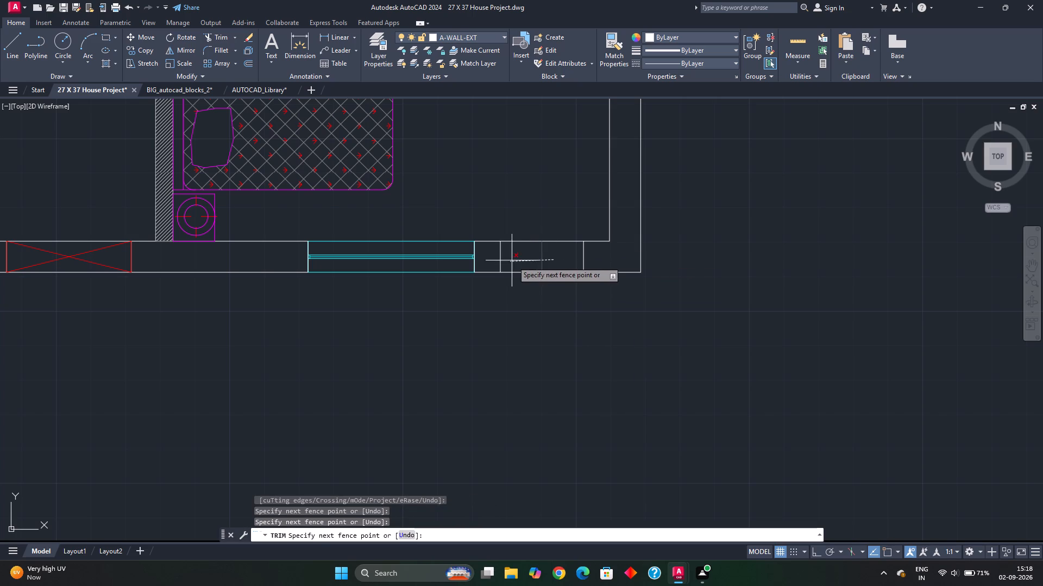
{"action": "left_click", "coordinate": [529, 257]}
{"action": "left_click", "coordinate": [536, 229]}
{"action": "left_click", "coordinate": [530, 288]}
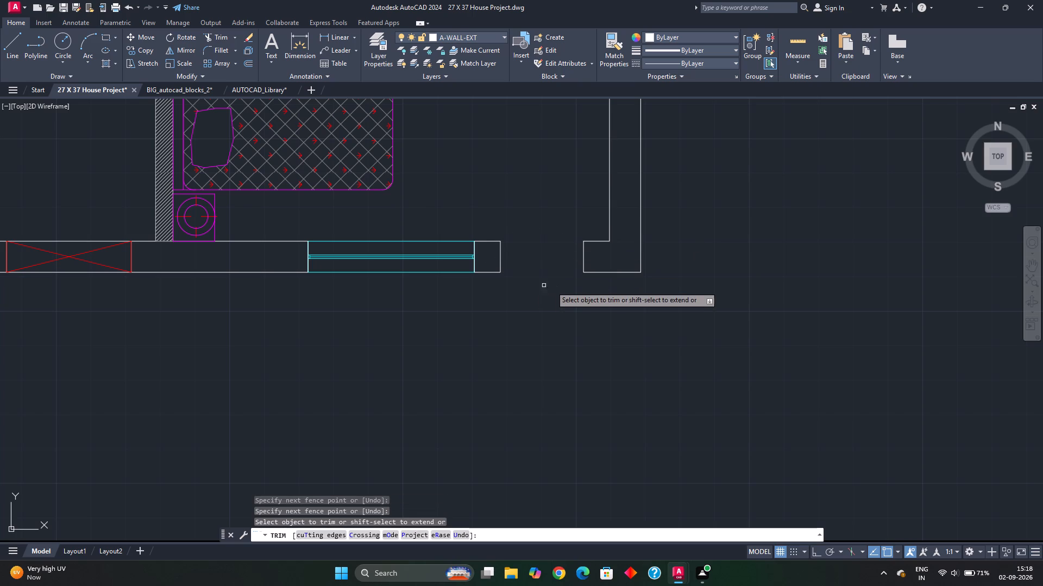
{"action": "scroll", "coordinate": [554, 273], "scroll_direction": "down", "scroll_amount": 1}
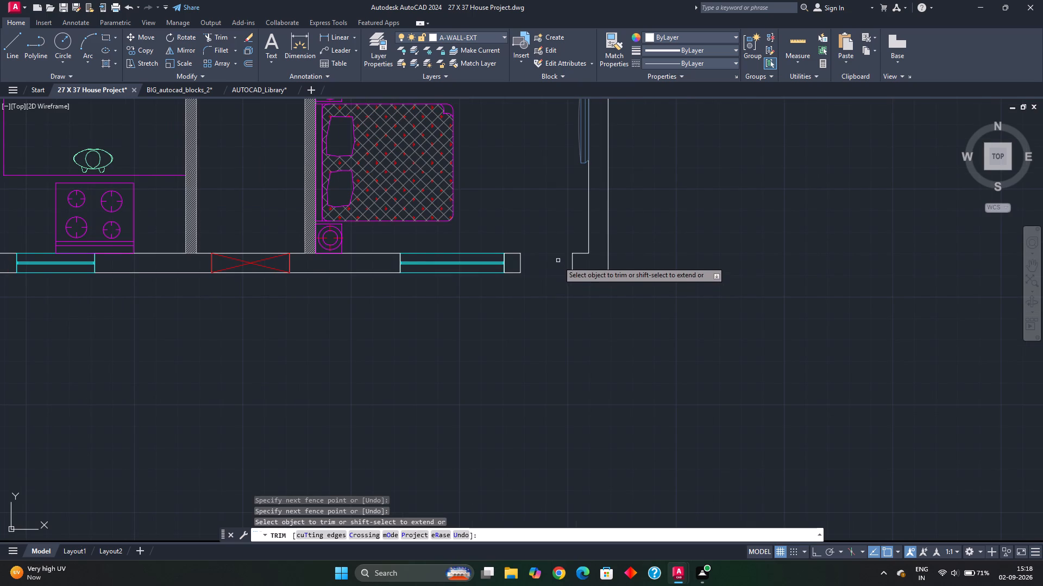
{"action": "key", "text": "Escape"}
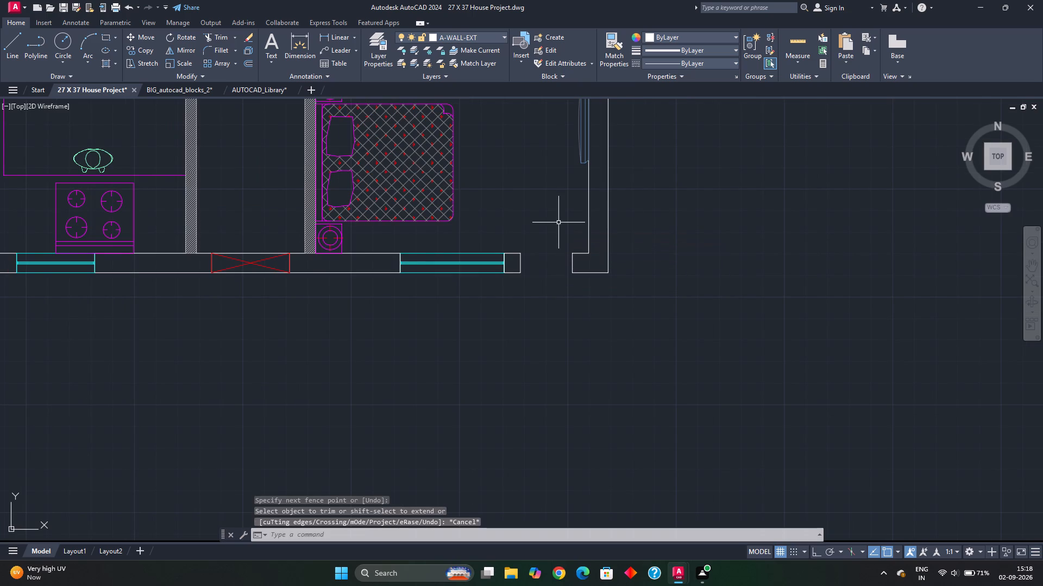
Examine the plan copy's rooms from the new south wall opening up to the north bedrooms and stairs.
{"action": "middle_click_drag", "start_coordinate": [561, 232], "coordinate": [560, 275]}
{"action": "scroll", "coordinate": [560, 275], "scroll_direction": "down", "scroll_amount": 1}
{"action": "middle_click_drag", "start_coordinate": [559, 247], "coordinate": [557, 309]}
{"action": "middle_click_drag", "start_coordinate": [559, 275], "coordinate": [556, 330]}
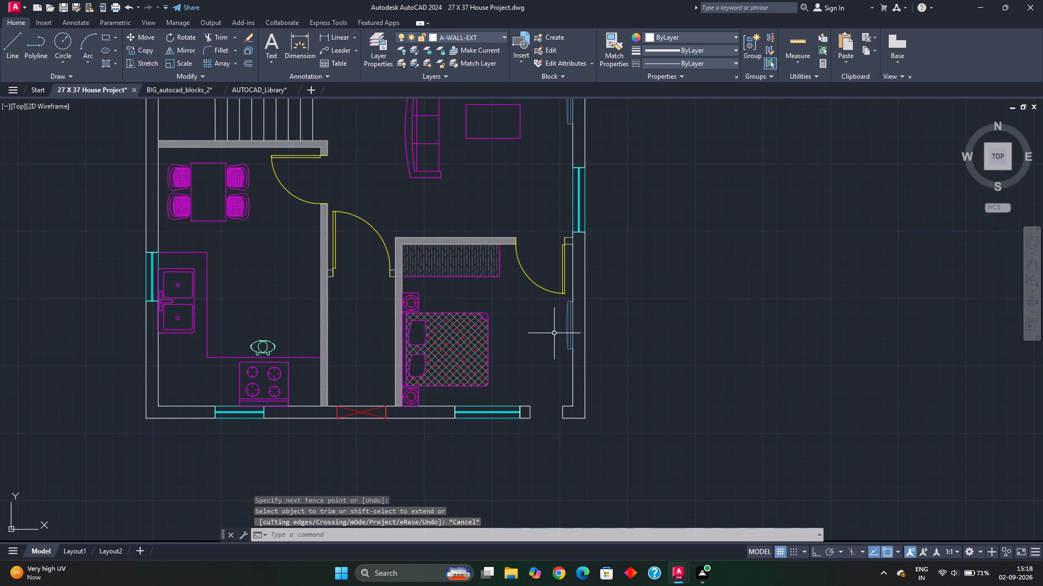
{"action": "middle_click_drag", "start_coordinate": [514, 244], "coordinate": [526, 309]}
{"action": "middle_click_drag", "start_coordinate": [524, 271], "coordinate": [527, 281]}
{"action": "middle_click_drag", "start_coordinate": [439, 271], "coordinate": [487, 341]}
{"action": "middle_click_drag", "start_coordinate": [429, 236], "coordinate": [442, 266]}
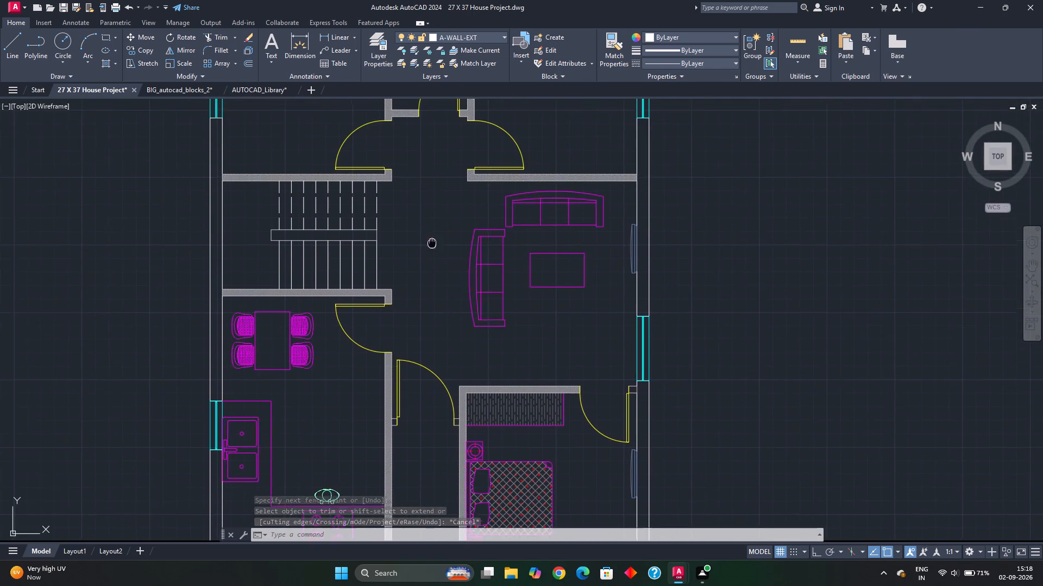
{"action": "middle_click_drag", "start_coordinate": [442, 266], "coordinate": [470, 337]}
{"action": "middle_click_drag", "start_coordinate": [373, 276], "coordinate": [407, 286]}
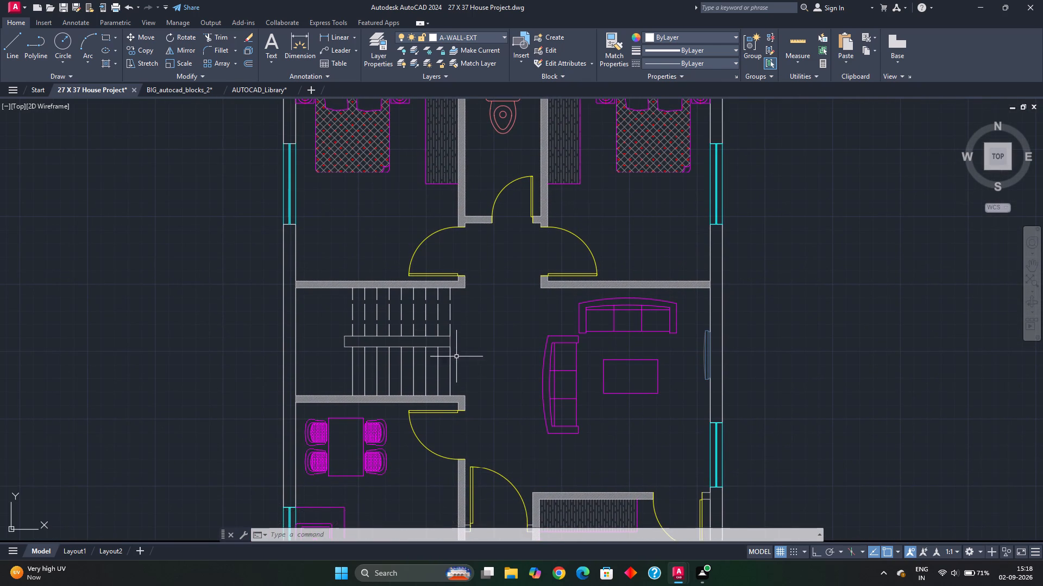
{"action": "middle_click_drag", "start_coordinate": [460, 359], "coordinate": [531, 370]}
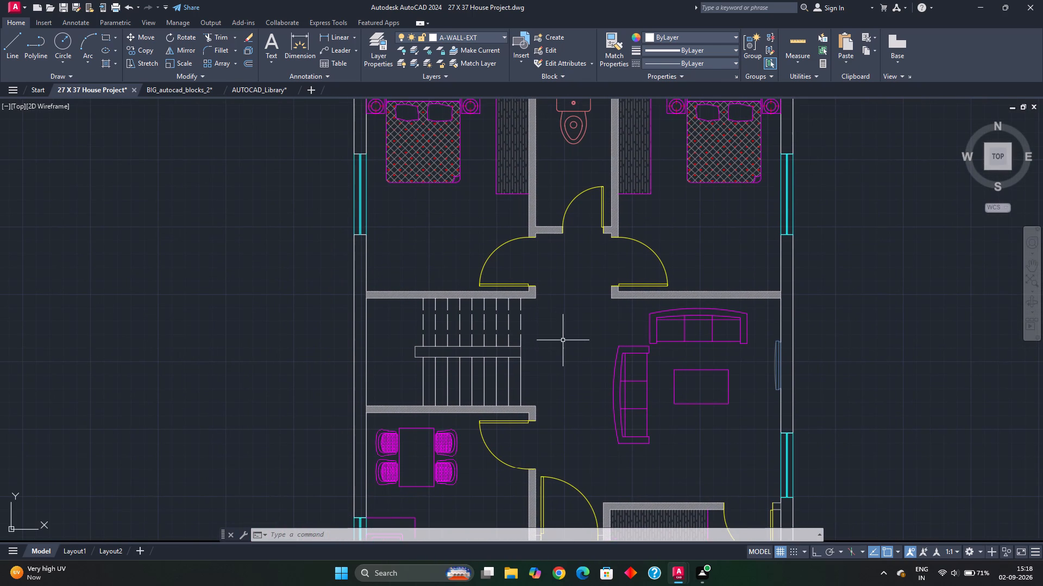
{"action": "scroll", "coordinate": [564, 347], "scroll_direction": "down", "scroll_amount": 1}
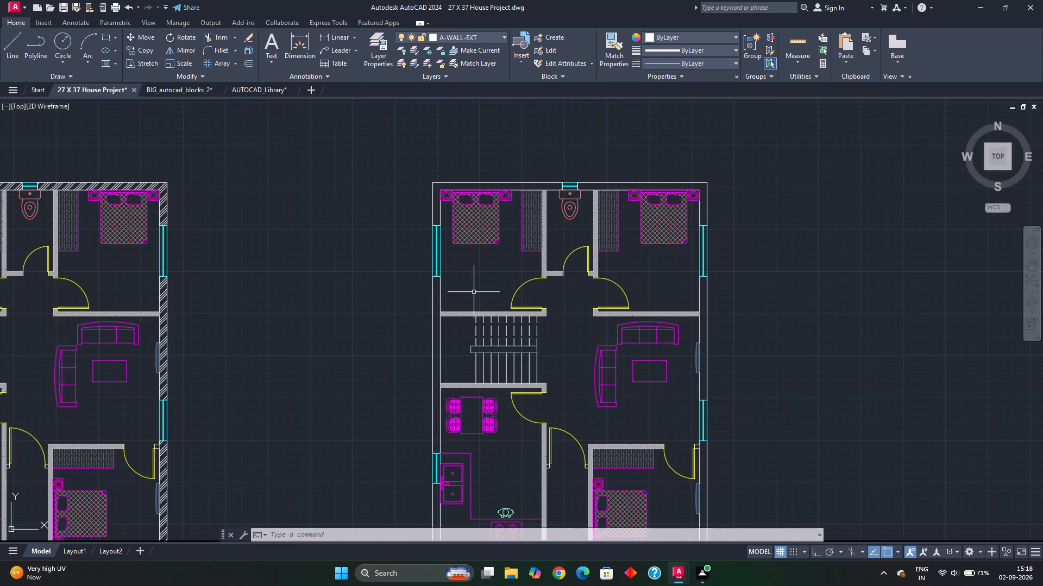
Delete the interior wall hatch from the plan copy.
{"action": "scroll", "coordinate": [474, 292], "scroll_direction": "up", "scroll_amount": 1}
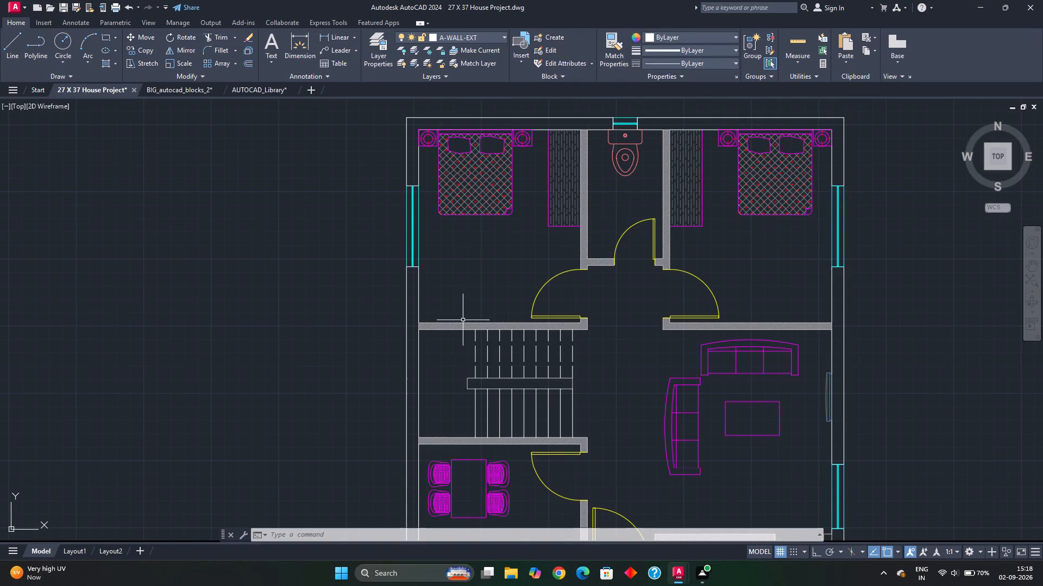
{"action": "left_click", "coordinate": [467, 325]}
{"action": "scroll", "coordinate": [472, 317], "scroll_direction": "down", "scroll_amount": 3}
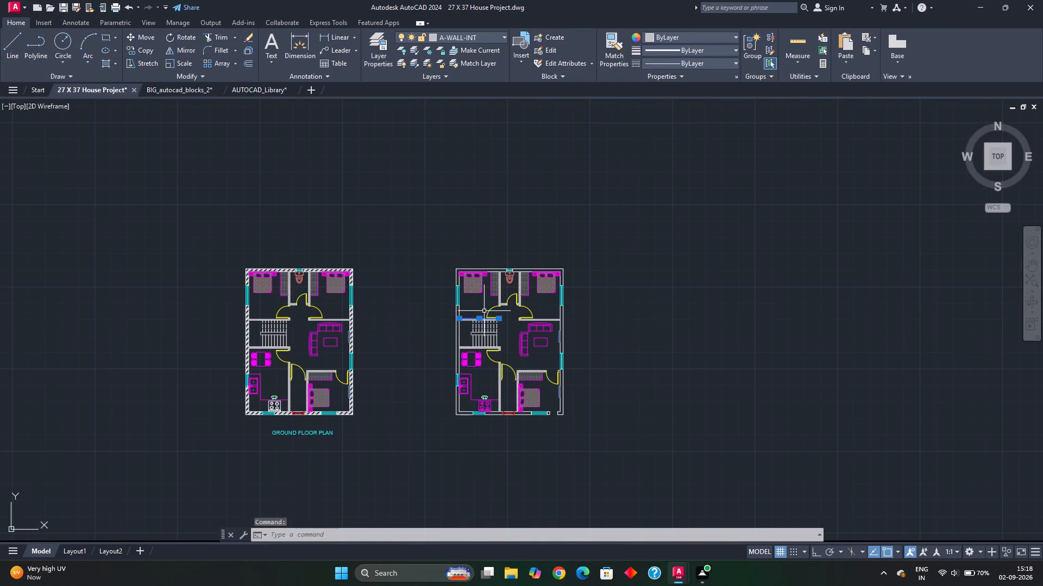
{"action": "key", "text": "Escape"}
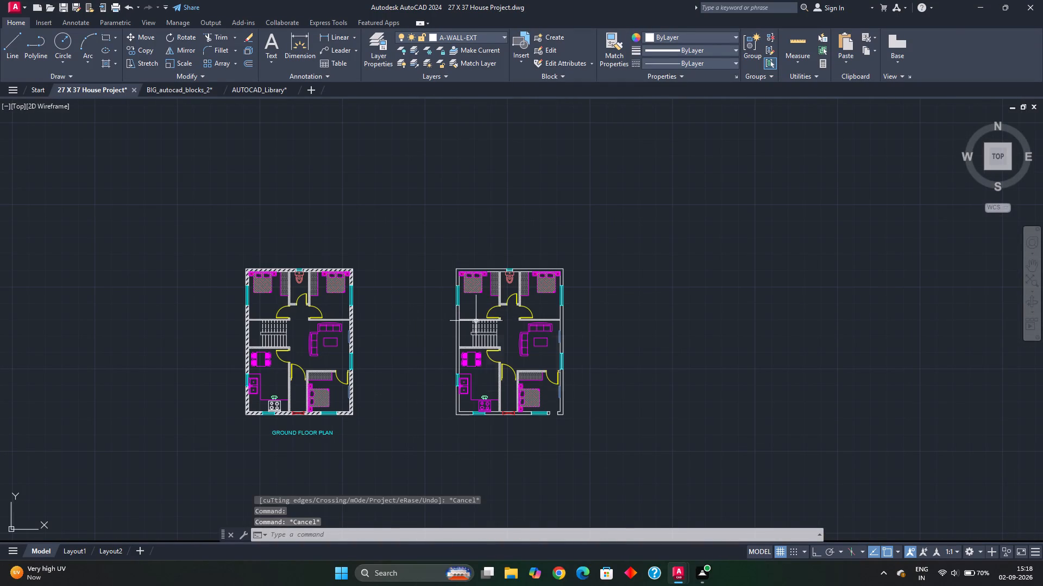
{"action": "scroll", "coordinate": [477, 322], "scroll_direction": "up", "scroll_amount": 2}
{"action": "left_click", "coordinate": [471, 321]}
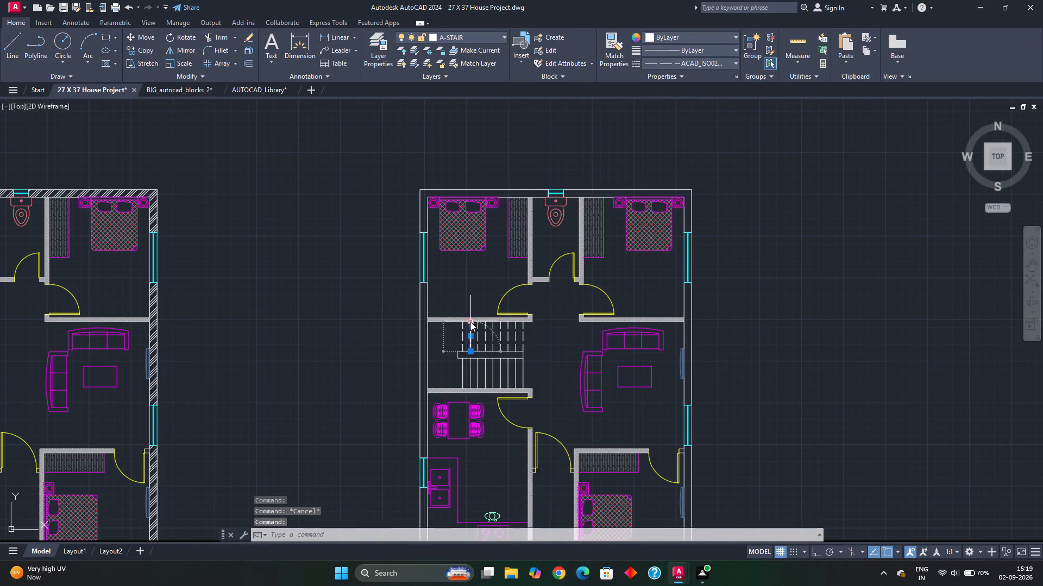
{"action": "key", "text": "Escape"}
{"action": "key", "text": "Escape"}
{"action": "left_click", "coordinate": [474, 320]}
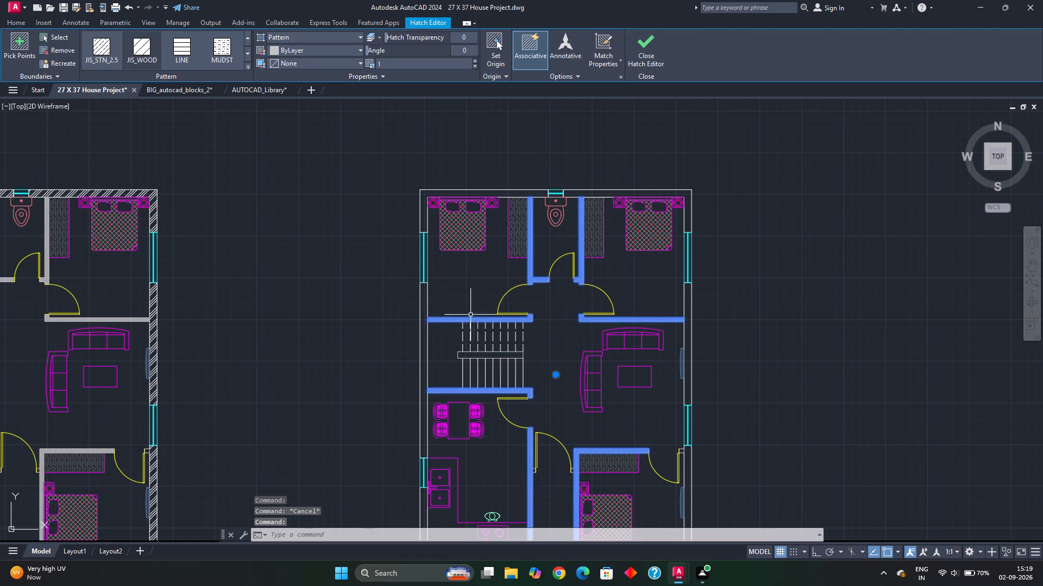
{"action": "scroll", "coordinate": [470, 315], "scroll_direction": "down", "scroll_amount": 1}
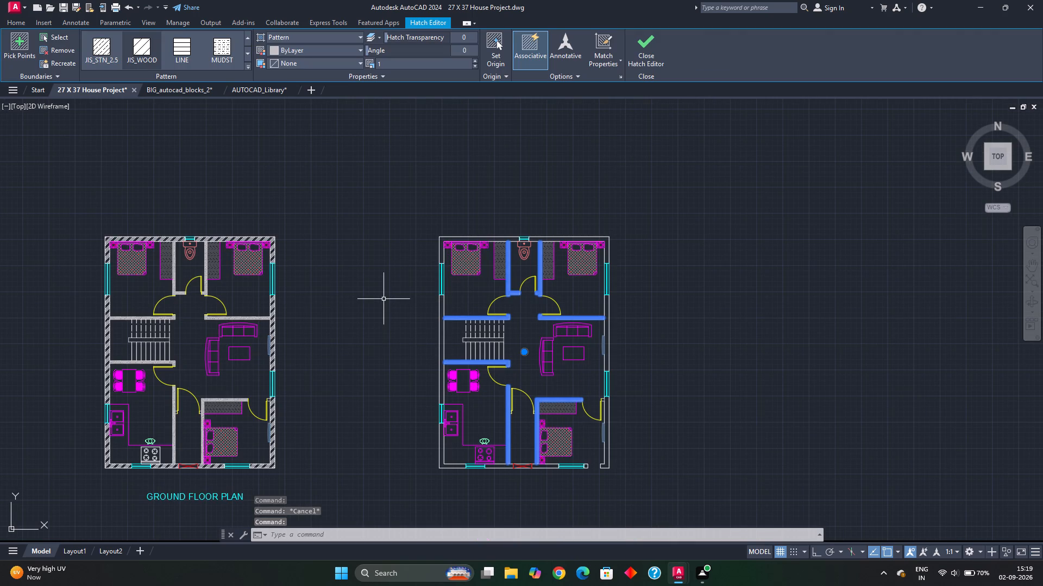
{"action": "key", "text": "Delete"}
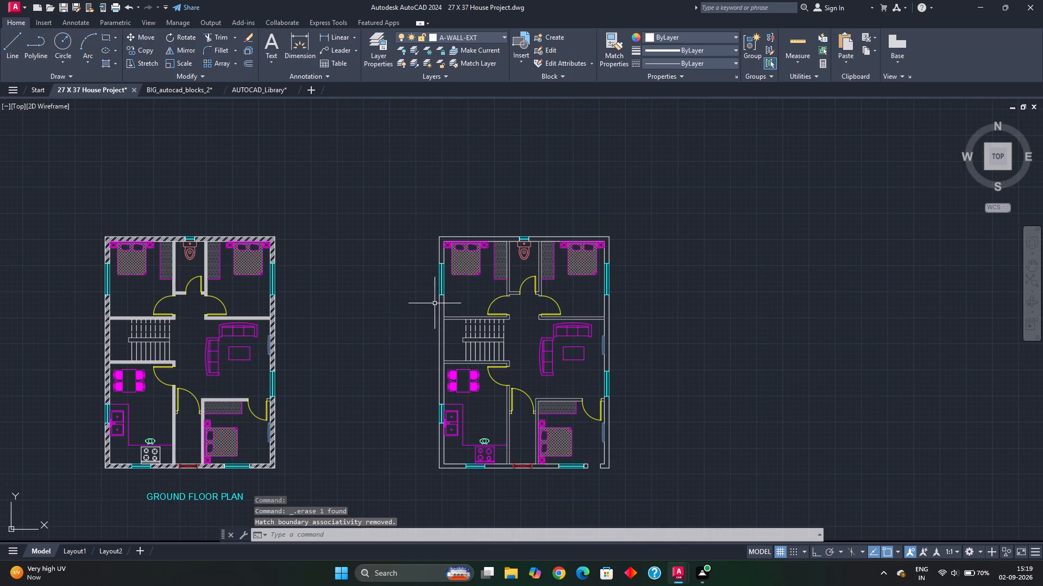
Draw a line across the plan copy's west wall, between the northwest bedroom window and the stair room's north wall.
{"action": "scroll", "coordinate": [454, 320], "scroll_direction": "up", "scroll_amount": 2}
{"action": "scroll", "coordinate": [417, 290], "scroll_direction": "up", "scroll_amount": 2}
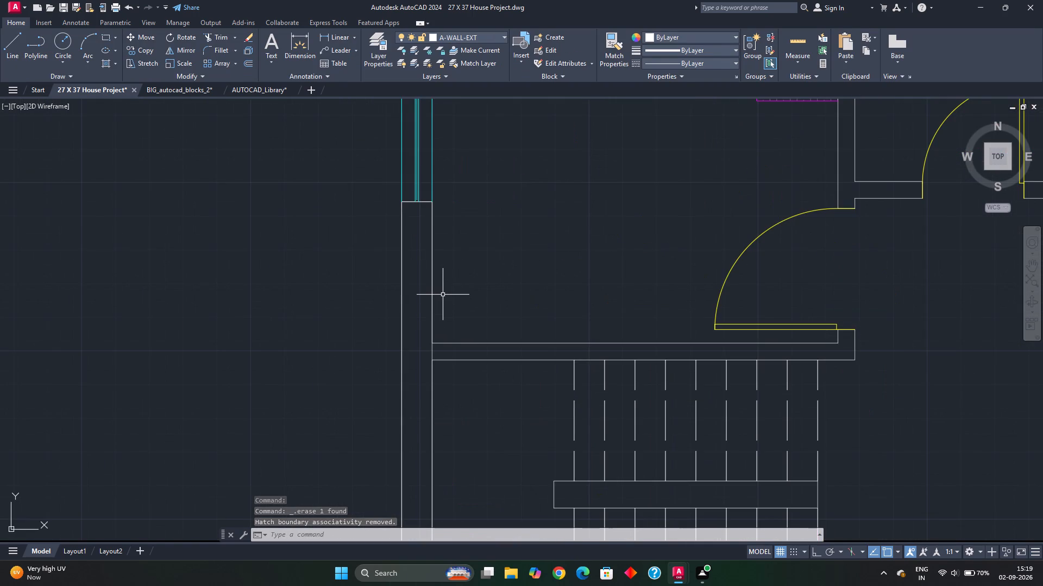
{"action": "key", "text": "l"}
{"action": "key", "text": "Return"}
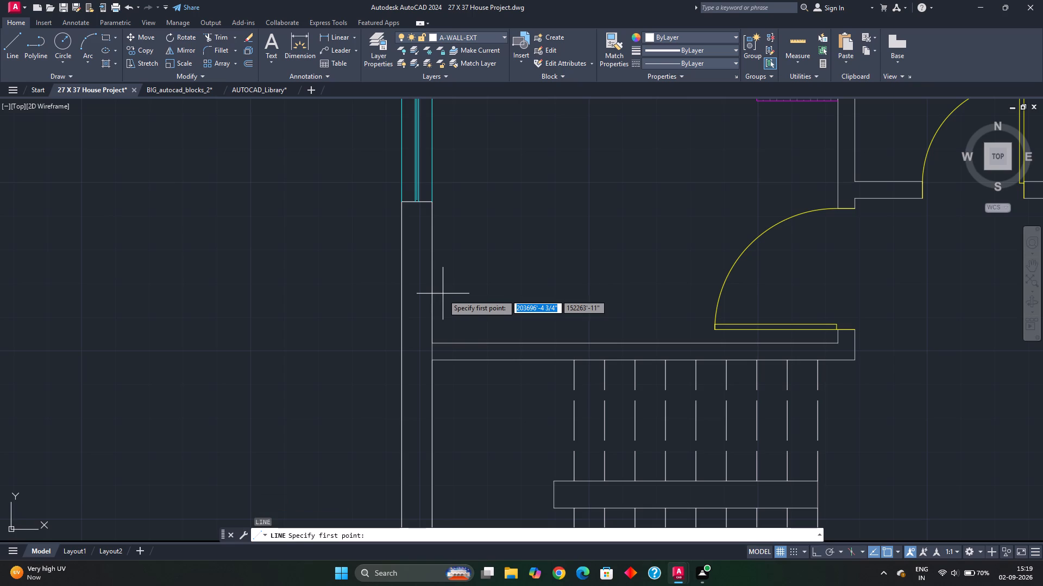
{"action": "left_click", "coordinate": [432, 276]}
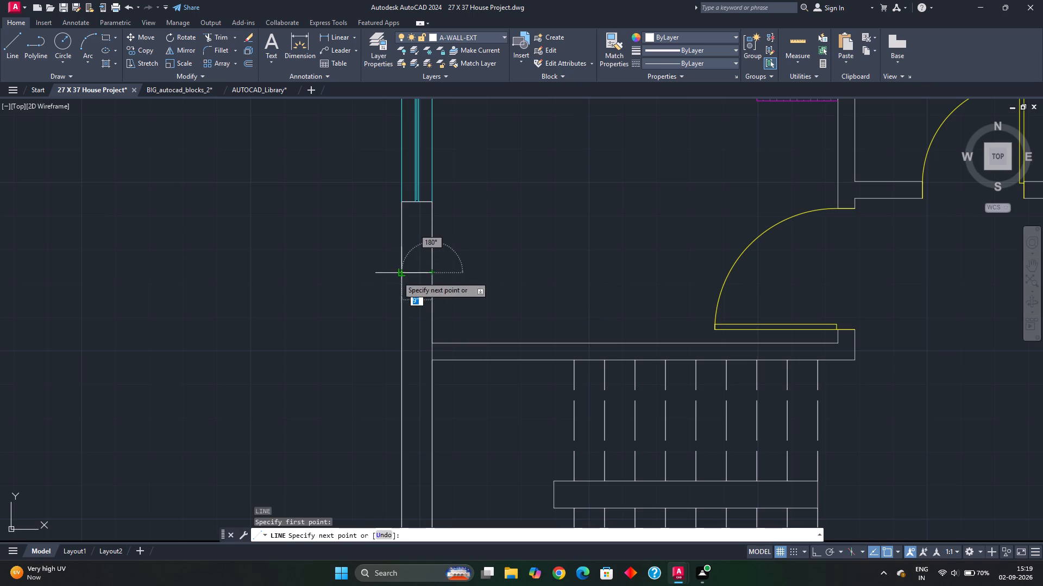
{"action": "left_click", "coordinate": [400, 272]}
{"action": "key", "text": "Escape"}
Offset the new west wall line by 1' to both its south and north sides.
{"action": "left_click", "coordinate": [423, 269]}
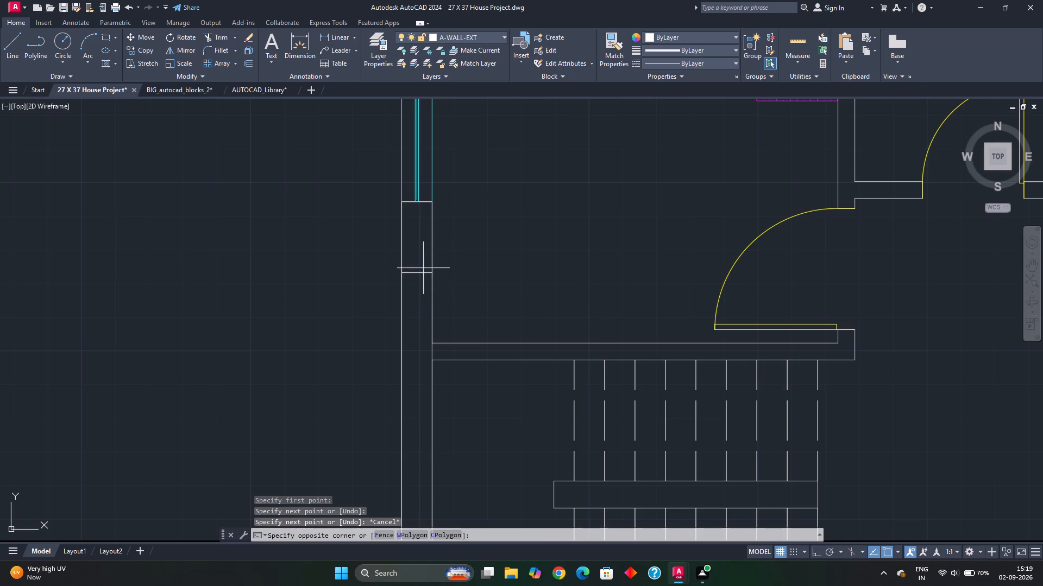
{"action": "left_click", "coordinate": [416, 283]}
{"action": "key", "text": "o"}
{"action": "key", "text": "Return"}
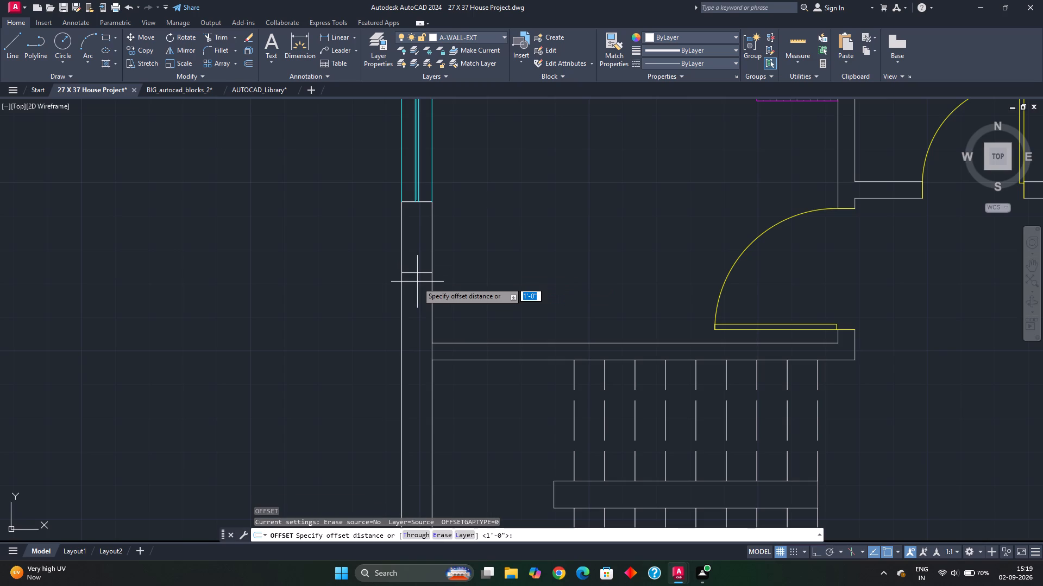
{"action": "key", "text": "Return"}
{"action": "left_click", "coordinate": [417, 282]}
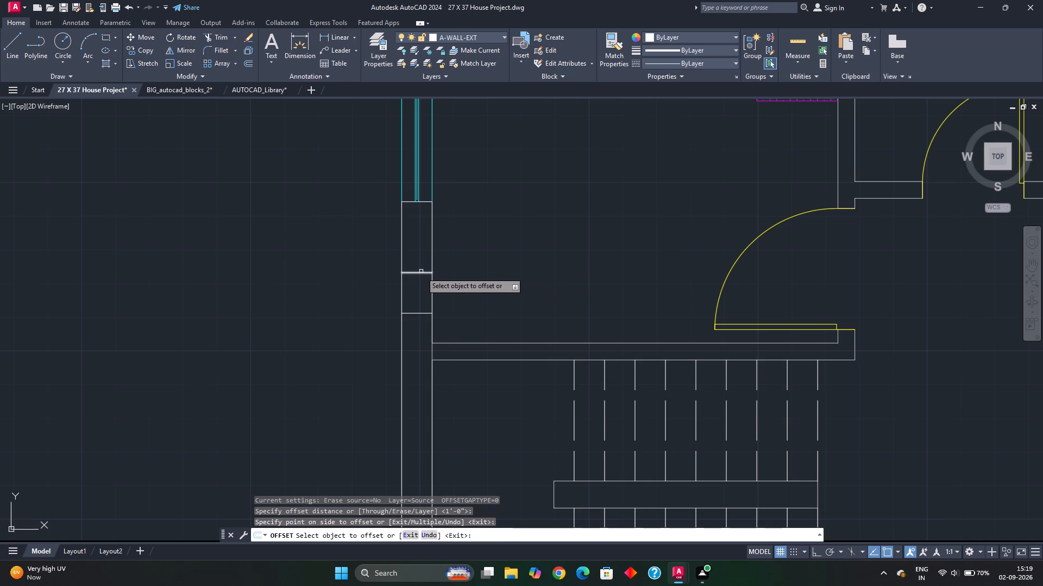
{"action": "left_click", "coordinate": [421, 272]}
{"action": "left_click", "coordinate": [420, 265]}
{"action": "key", "text": "Escape"}
{"action": "key", "text": "Escape"}
Trim away the middle line and both west wall lines between the two offset lines, leaving a wall opening.
{"action": "type", "text": "TR"}
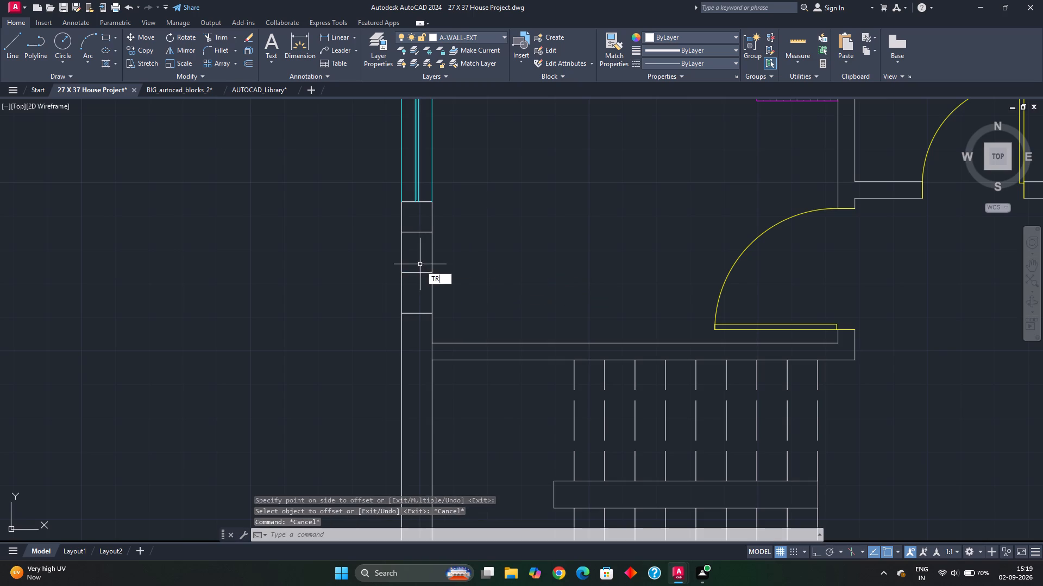
{"action": "key", "text": "space"}
{"action": "left_click", "coordinate": [420, 265]}
{"action": "left_click", "coordinate": [417, 294]}
{"action": "left_click", "coordinate": [456, 278]}
{"action": "left_click", "coordinate": [366, 276]}
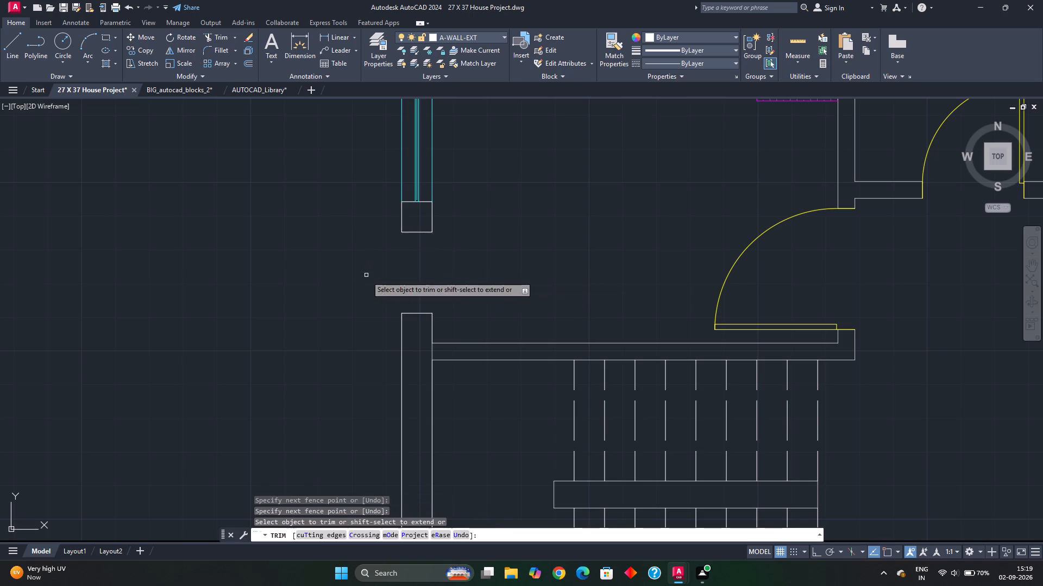
{"action": "scroll", "coordinate": [456, 287], "scroll_direction": "down", "scroll_amount": 2}
{"action": "middle_click_drag", "start_coordinate": [493, 291], "coordinate": [340, 296]}
{"action": "middle_click_drag", "start_coordinate": [535, 300], "coordinate": [400, 301]}
{"action": "scroll", "coordinate": [557, 298], "scroll_direction": "up", "scroll_amount": 1}
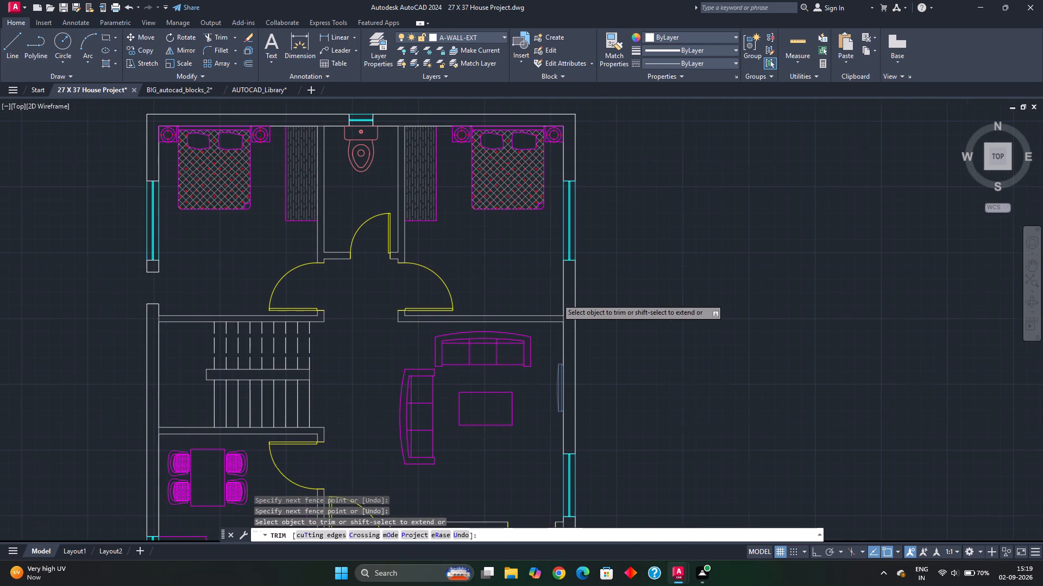
{"action": "middle_click_drag", "start_coordinate": [557, 298], "coordinate": [483, 302]}
{"action": "key", "text": "Escape"}
{"action": "key", "text": "Escape"}
Draw a line across the plan copy's east wall, between the northeast bedroom window and the living room's north wall.
{"action": "key", "text": "l"}
{"action": "key", "text": "Return"}
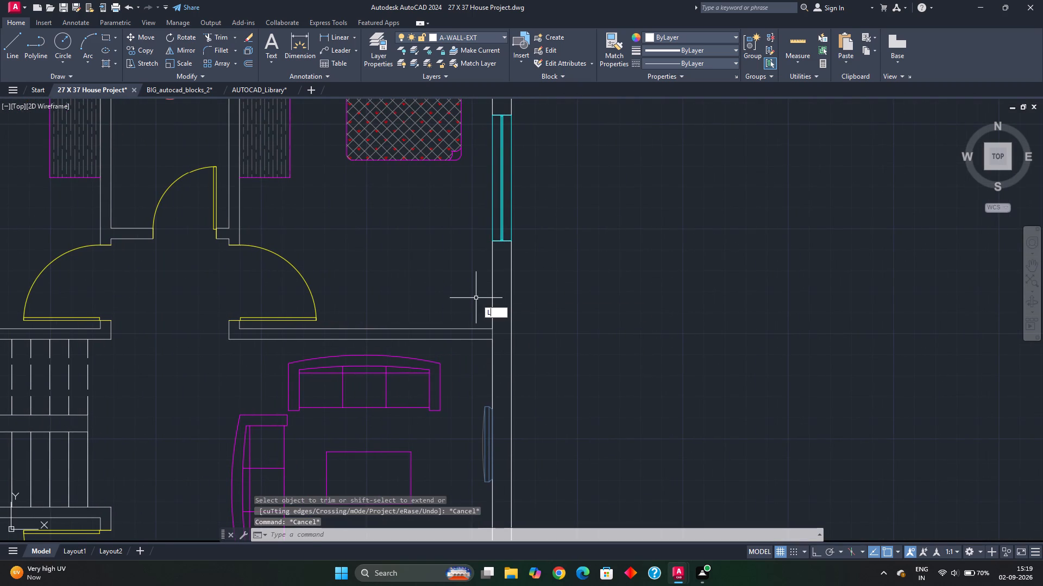
{"action": "scroll", "coordinate": [484, 289], "scroll_direction": "up", "scroll_amount": 2}
{"action": "left_click", "coordinate": [500, 278]}
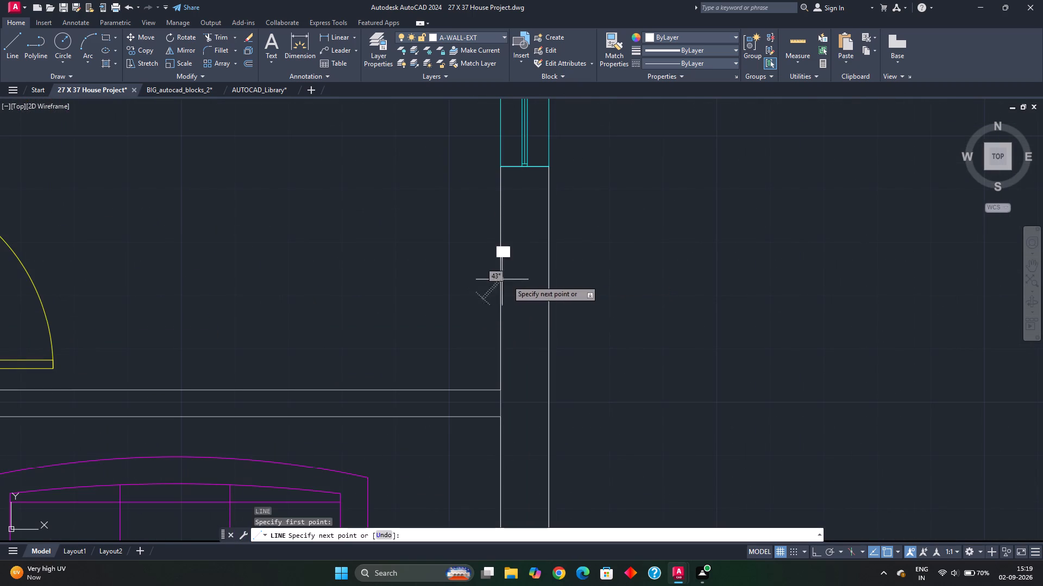
{"action": "left_click", "coordinate": [548, 279]}
{"action": "key", "text": "Escape"}
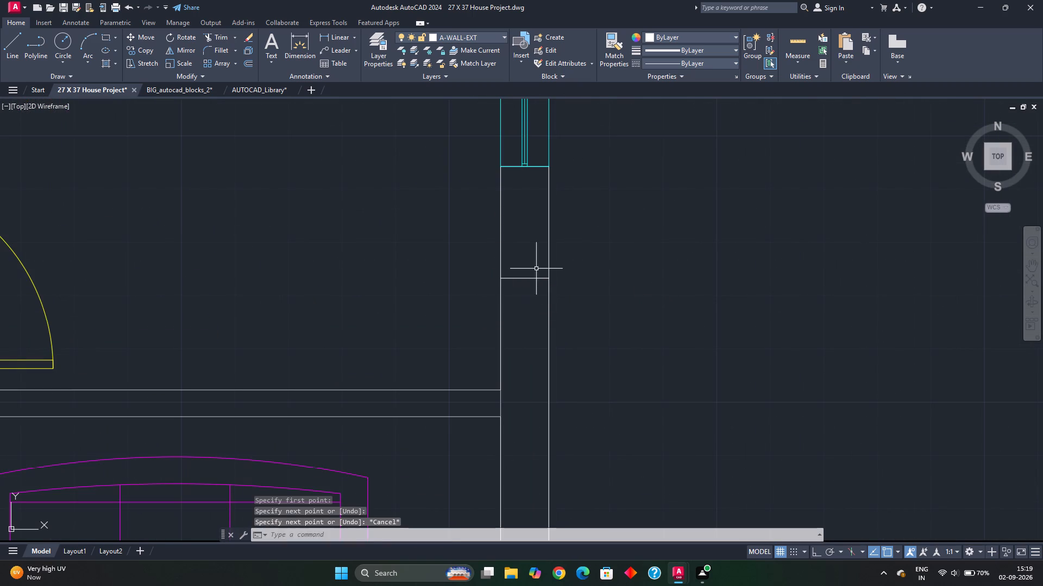
Offset the new east wall line by 1' to both its north and south sides.
{"action": "left_click", "coordinate": [536, 269]}
{"action": "left_click", "coordinate": [524, 294]}
{"action": "key", "text": "o"}
{"action": "key", "text": "Return"}
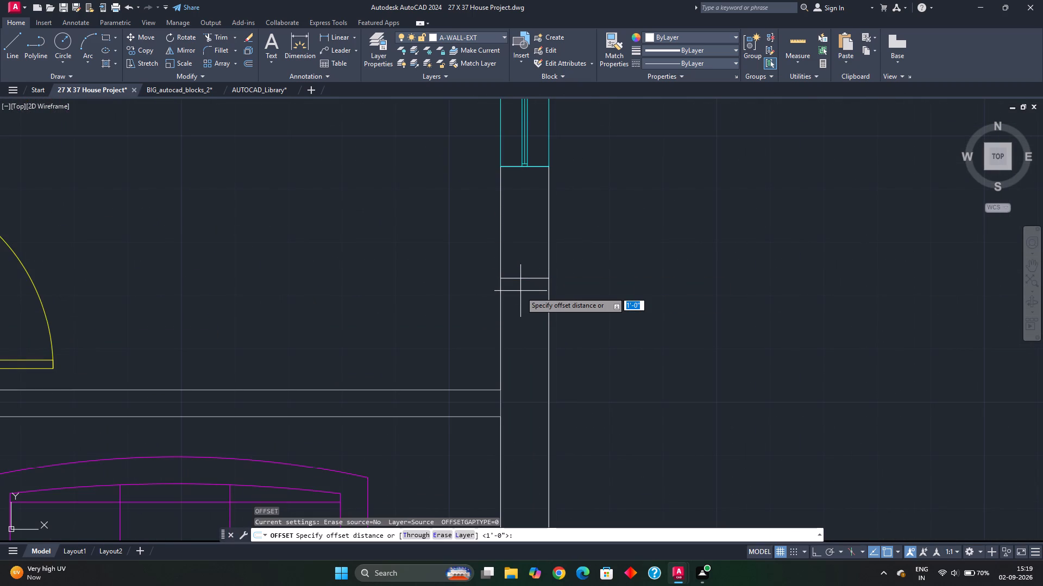
{"action": "key", "text": "Return"}
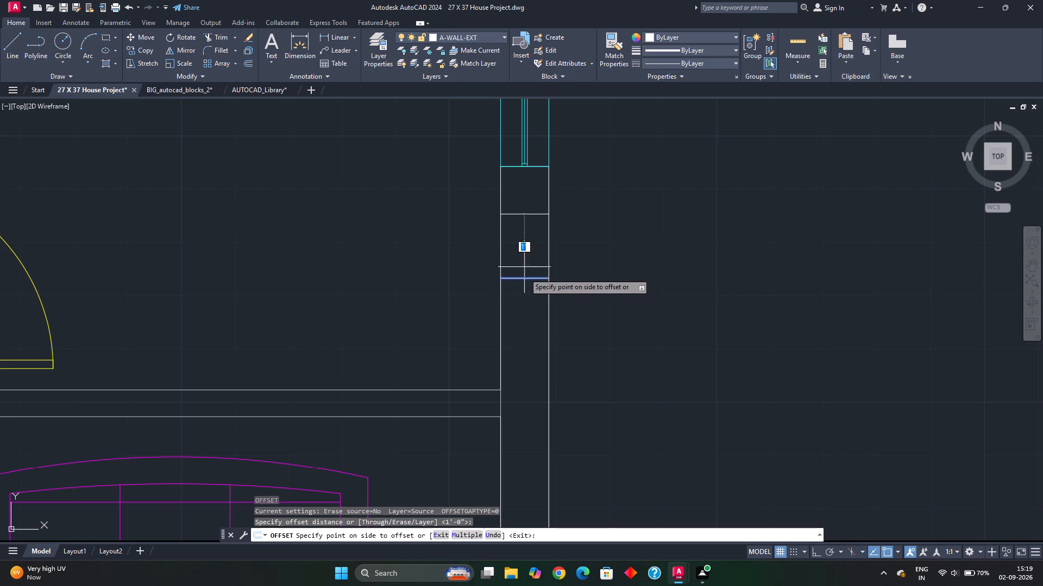
{"action": "left_click", "coordinate": [524, 276]}
{"action": "left_click", "coordinate": [537, 279]}
{"action": "left_click", "coordinate": [530, 314]}
{"action": "key", "text": "Escape"}
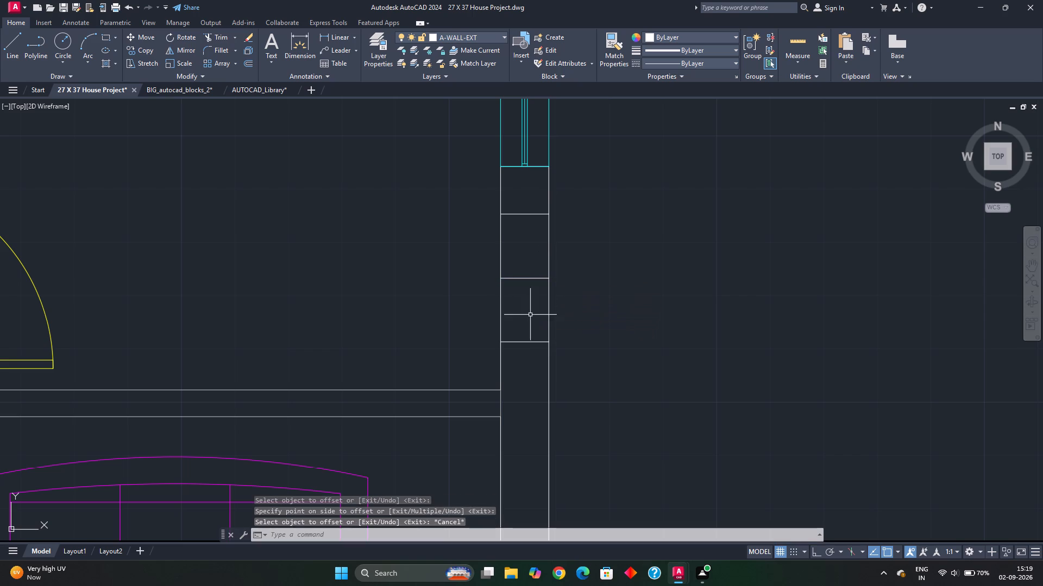
{"action": "key", "text": "Escape"}
Trim away the middle line and both east wall lines between the two offset lines, leaving a wall opening.
{"action": "type", "text": "TR"}
{"action": "key", "text": "space"}
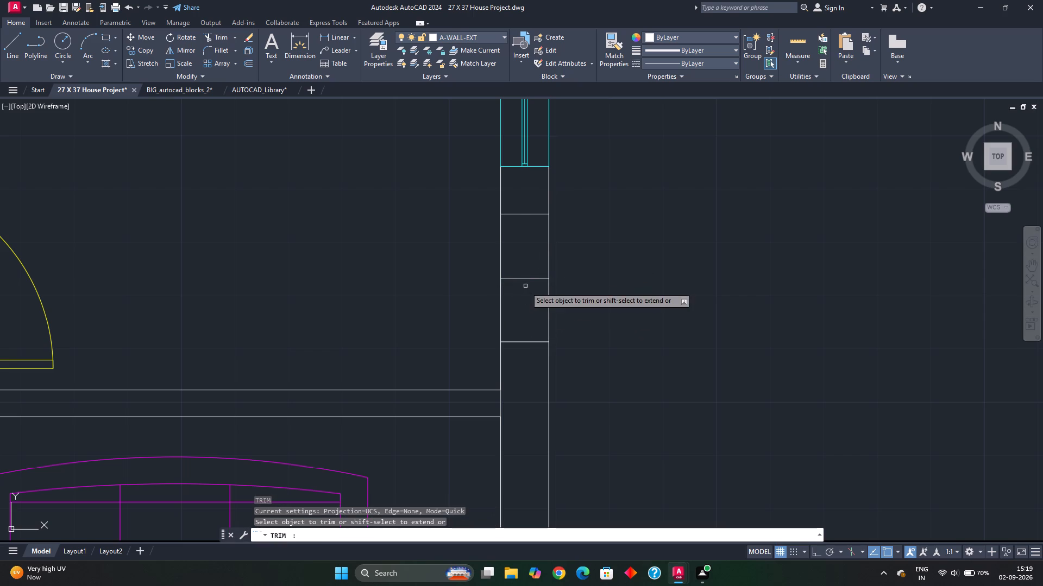
{"action": "left_click_drag", "start_coordinate": [529, 271], "coordinate": [526, 303]}
{"action": "left_click", "coordinate": [560, 291]}
{"action": "left_click", "coordinate": [456, 290]}
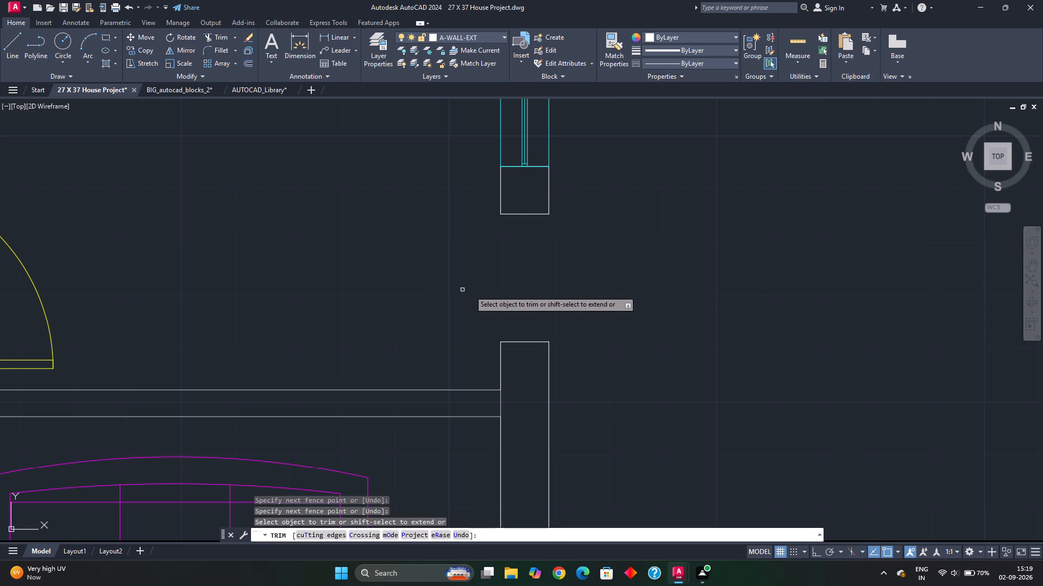
{"action": "scroll", "coordinate": [502, 284], "scroll_direction": "down", "scroll_amount": 2}
{"action": "scroll", "coordinate": [433, 285], "scroll_direction": "down", "scroll_amount": 1}
{"action": "middle_click_drag", "start_coordinate": [433, 285], "coordinate": [456, 278]}
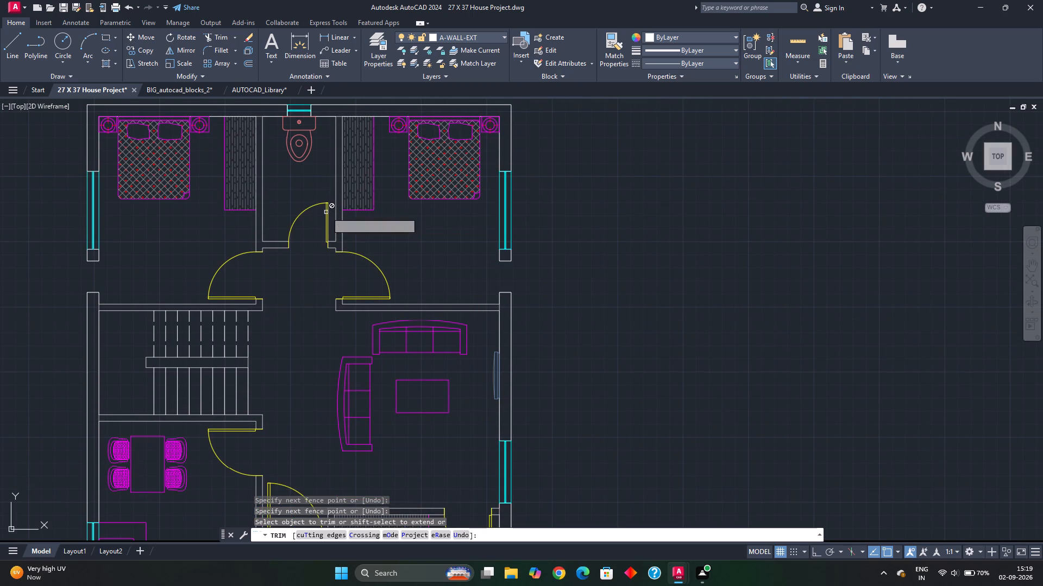
{"action": "key", "text": "Escape"}
{"action": "key", "text": "Escape"}
Copy the toilet door to the empty space just outside the new east wall opening.
{"action": "left_click", "coordinate": [326, 212]}
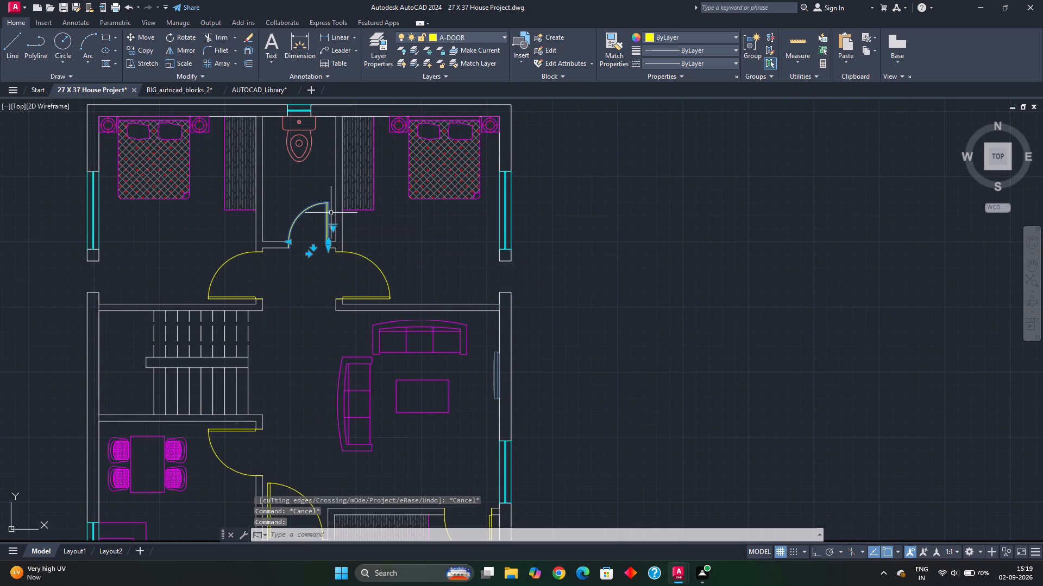
{"action": "key", "text": "c"}
{"action": "key", "text": "o"}
{"action": "key", "text": "Return"}
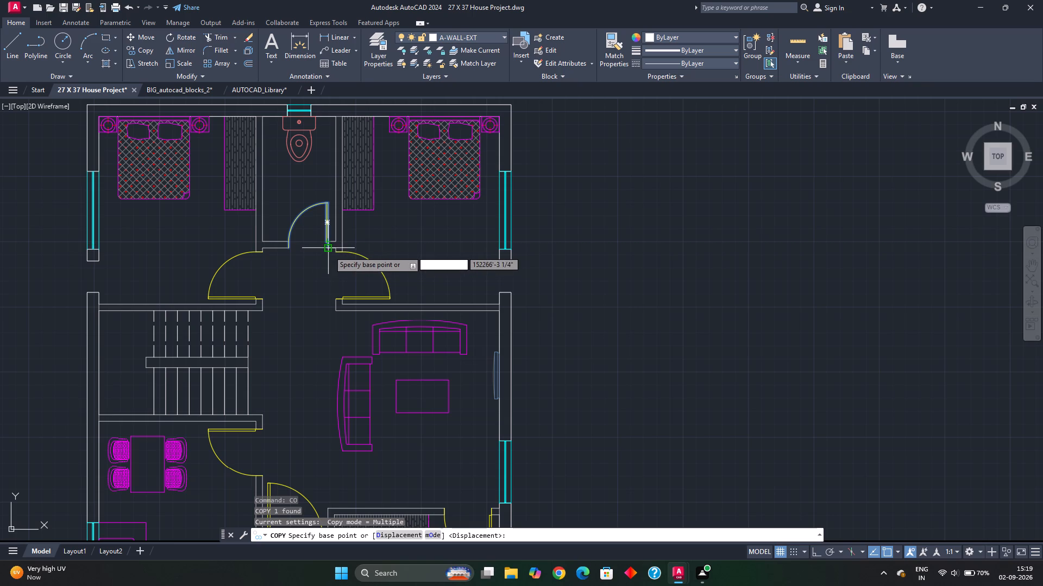
{"action": "left_click", "coordinate": [329, 251]}
{"action": "scroll", "coordinate": [467, 317], "scroll_direction": "down", "scroll_amount": 2}
{"action": "middle_click_drag", "start_coordinate": [477, 319], "coordinate": [482, 298]}
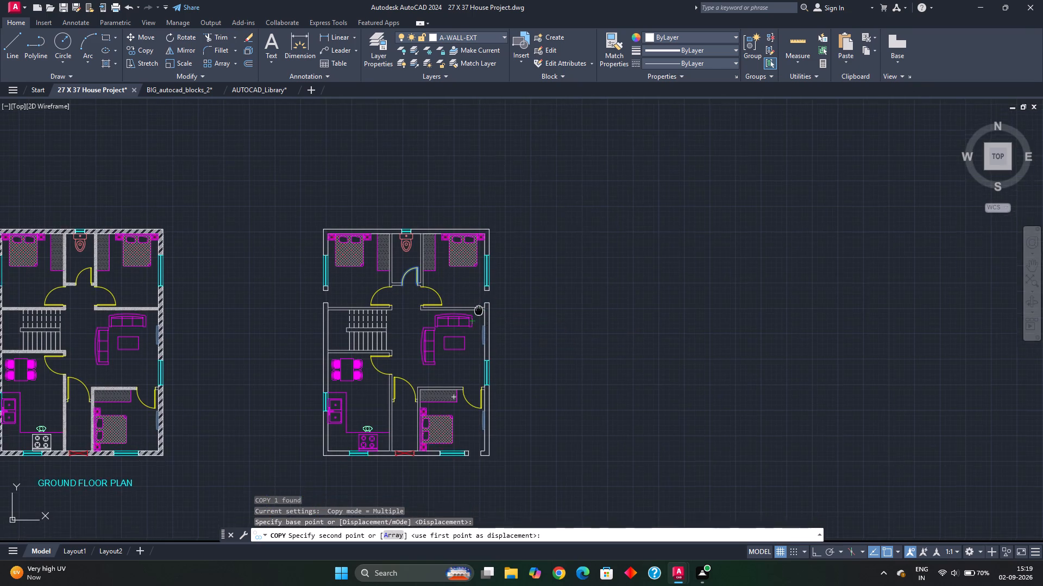
{"action": "middle_click_drag", "start_coordinate": [482, 298], "coordinate": [485, 286]}
{"action": "scroll", "coordinate": [530, 279], "scroll_direction": "up", "scroll_amount": 2}
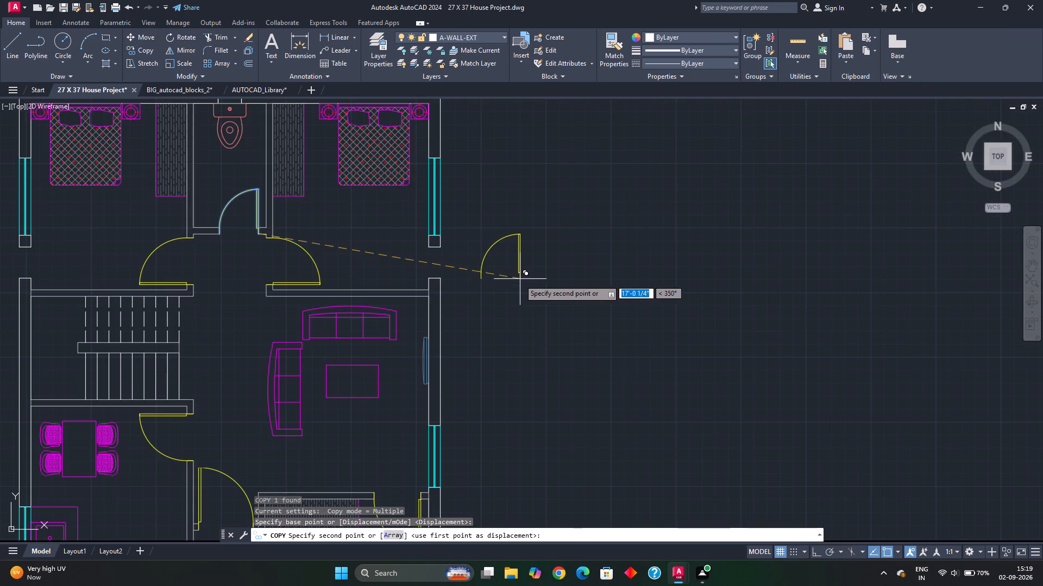
{"action": "scroll", "coordinate": [512, 279], "scroll_direction": "up", "scroll_amount": 1}
{"action": "left_click", "coordinate": [512, 275]}
{"action": "key", "text": "Escape"}
{"action": "key", "text": "Escape"}
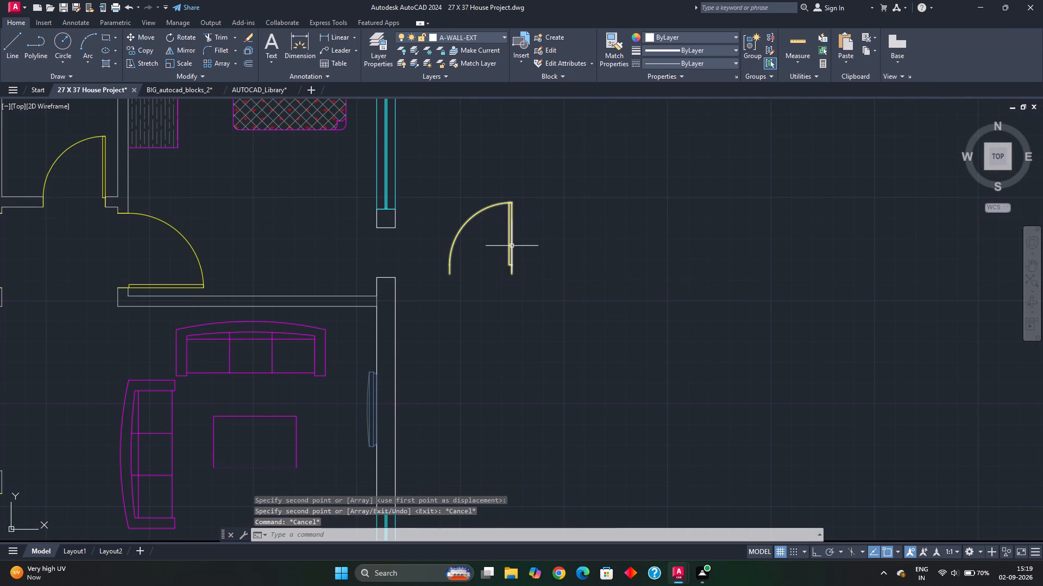
With Ortho on, draw a 2' horizontal reference line just below the copied door.
{"action": "left_click", "coordinate": [512, 246]}
{"action": "key", "text": "Escape"}
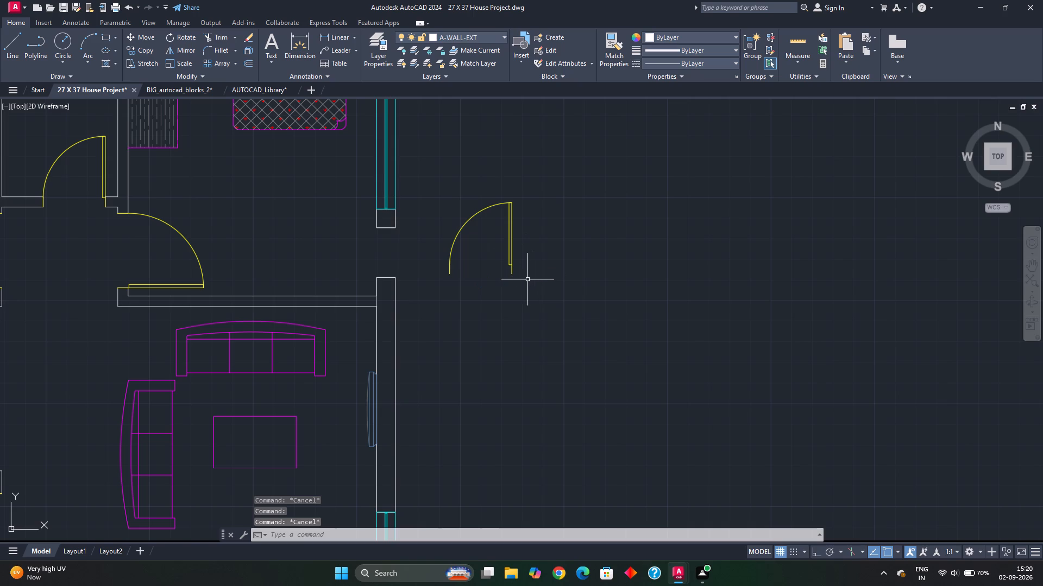
{"action": "key", "text": "l"}
{"action": "key", "text": "Return"}
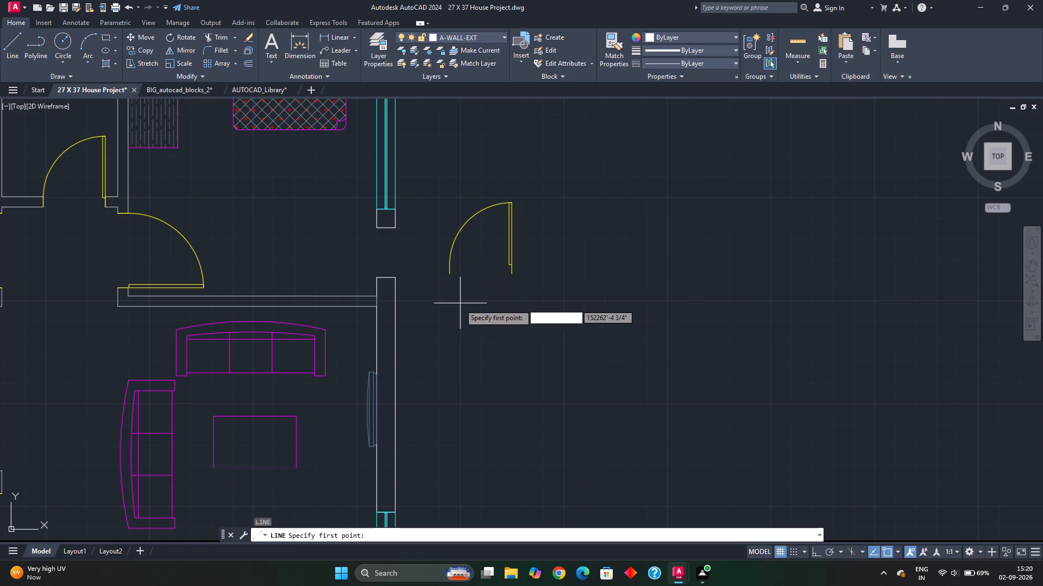
{"action": "left_click", "coordinate": [459, 303]}
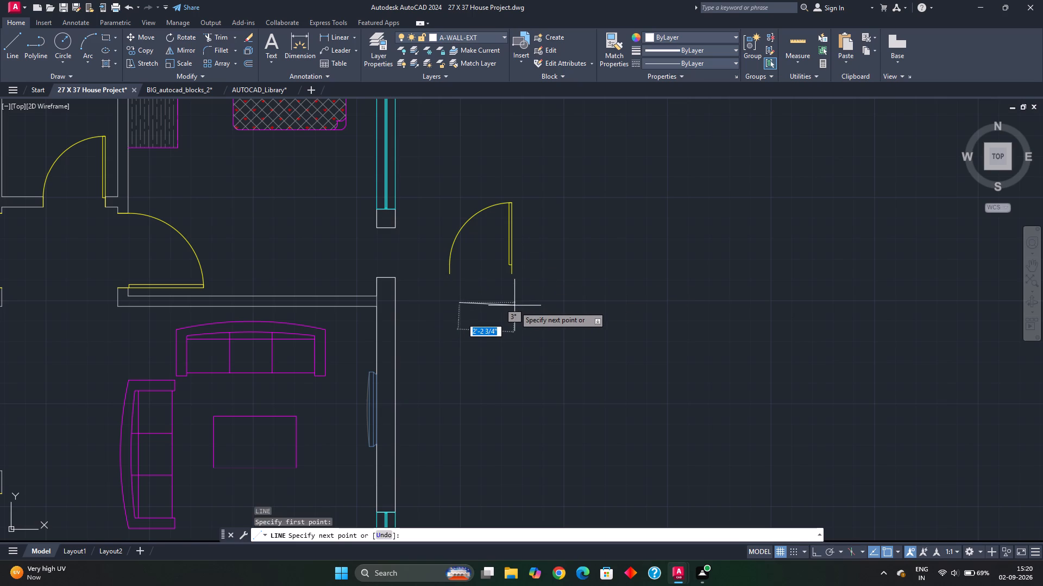
{"action": "key", "text": "F8"}
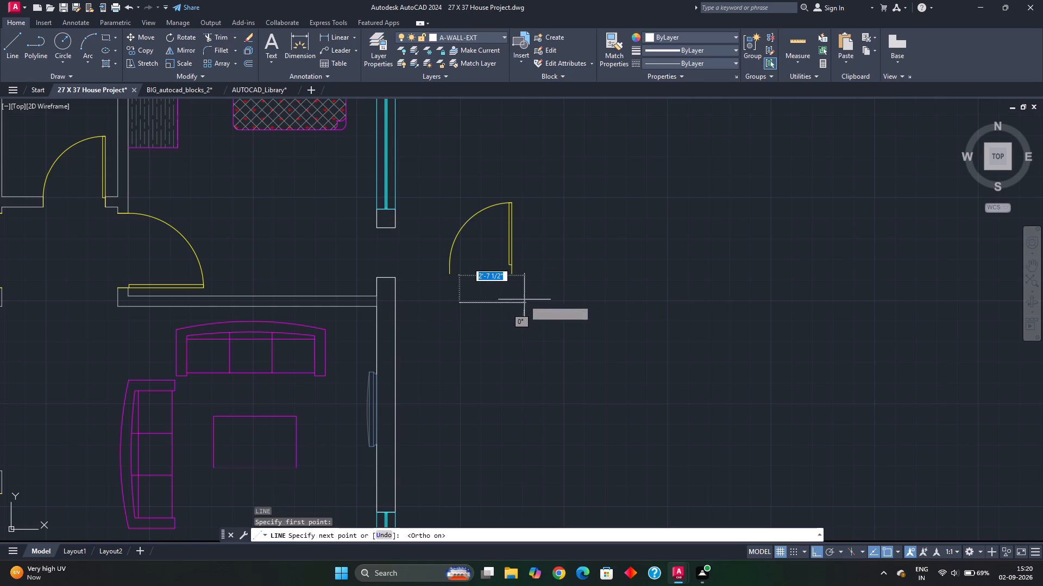
{"action": "key", "text": "2"}
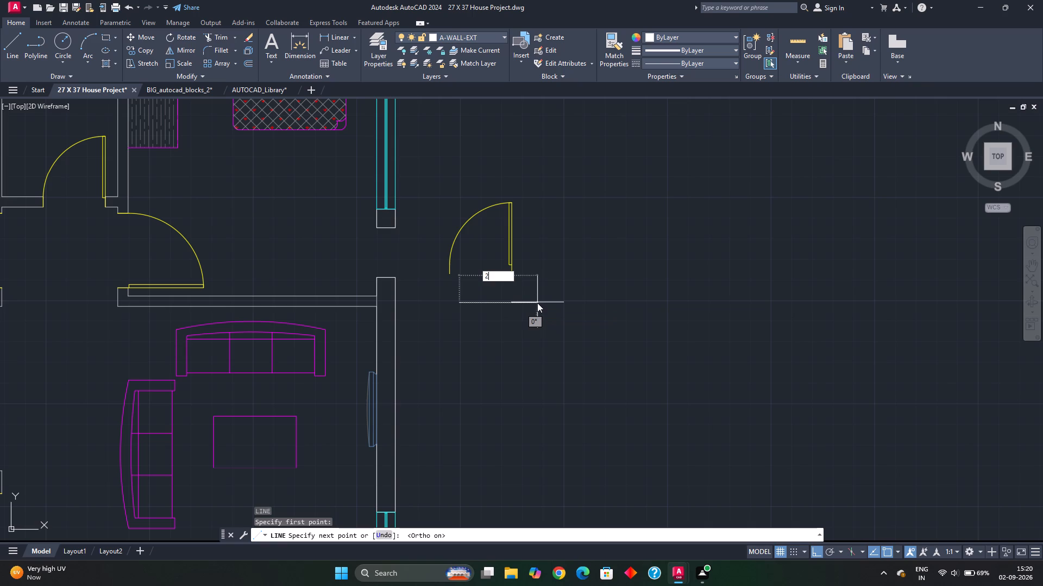
{"action": "key", "text": "apostrophe"}
{"action": "key", "text": "Return"}
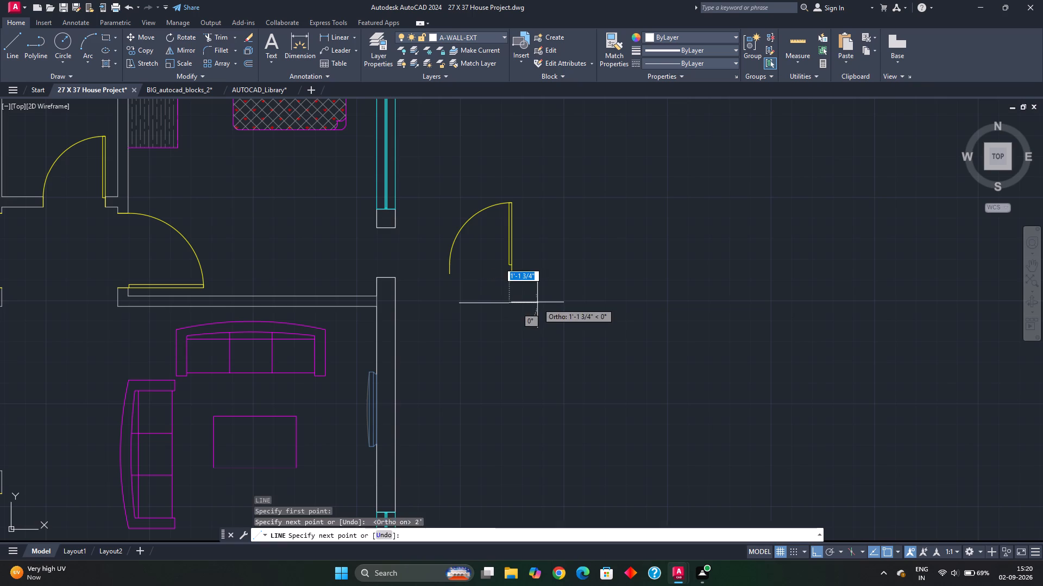
{"action": "key", "text": "Escape"}
Scale the copied door by reference so its opening width matches the 2' line.
{"action": "left_click_drag", "start_coordinate": [526, 236], "coordinate": [509, 240]}
{"action": "left_click", "coordinate": [485, 247]}
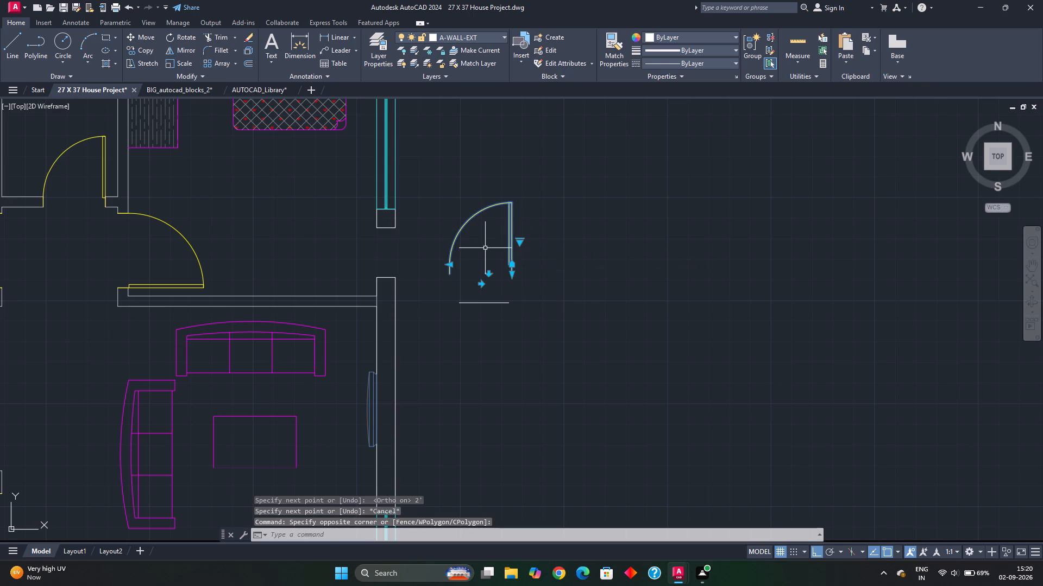
{"action": "type", "text": "SC"}
{"action": "key", "text": "space"}
{"action": "scroll", "coordinate": [486, 281], "scroll_direction": "up", "scroll_amount": 1}
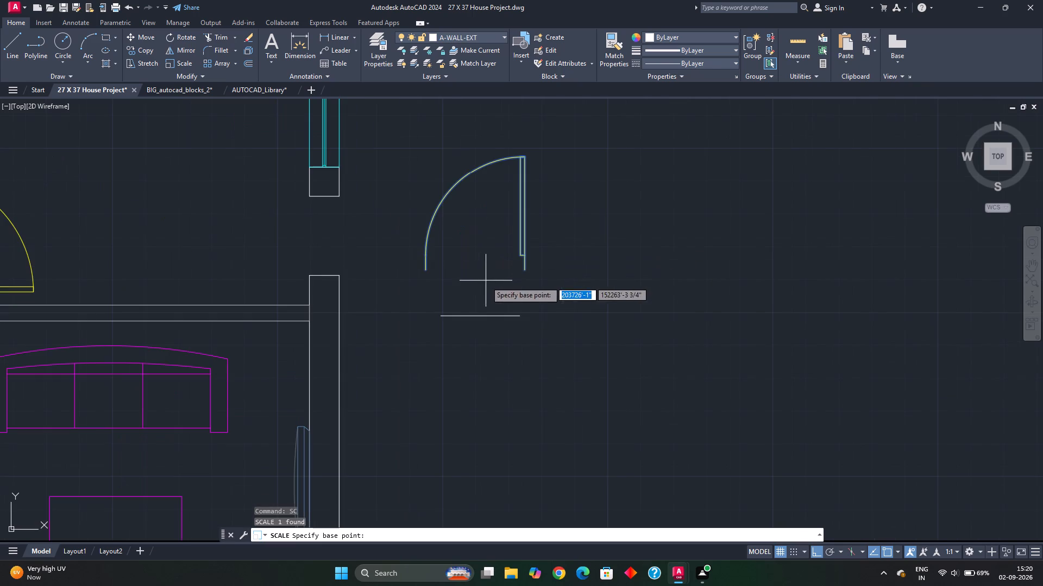
{"action": "left_click", "coordinate": [441, 319]}
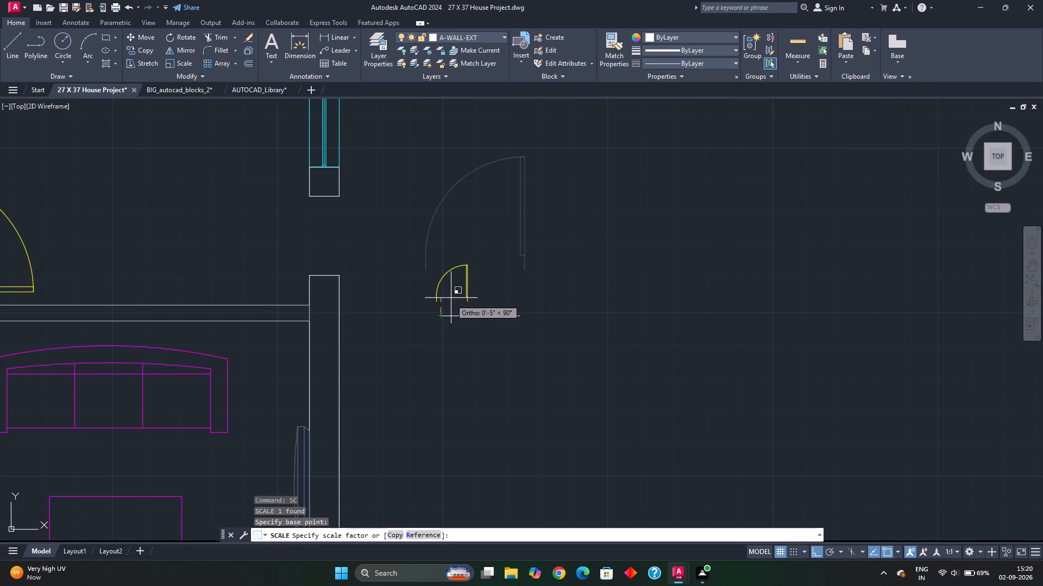
{"action": "type", "text": "R"}
{"action": "key", "text": "space"}
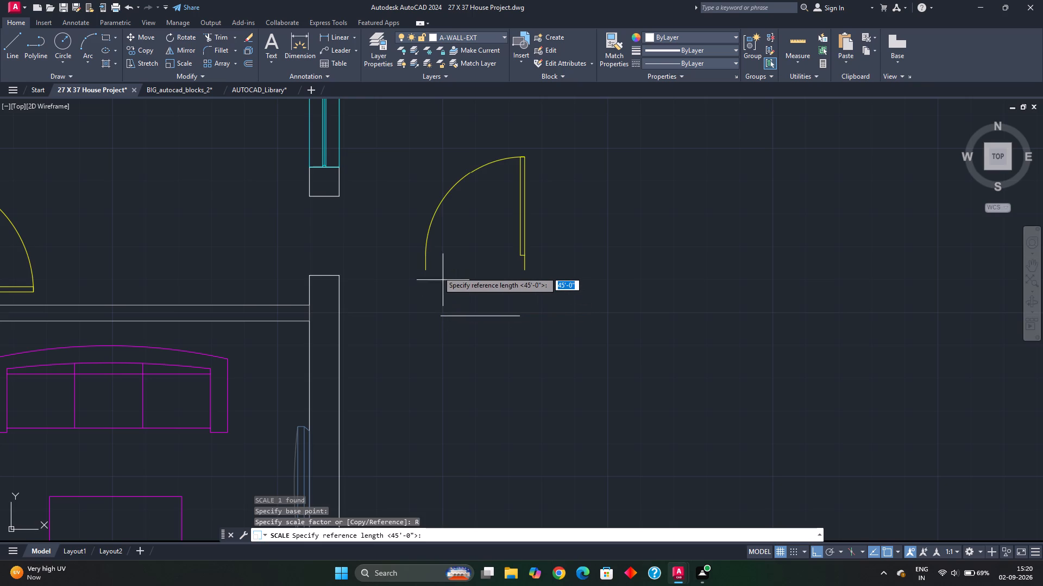
{"action": "left_click", "coordinate": [426, 270]}
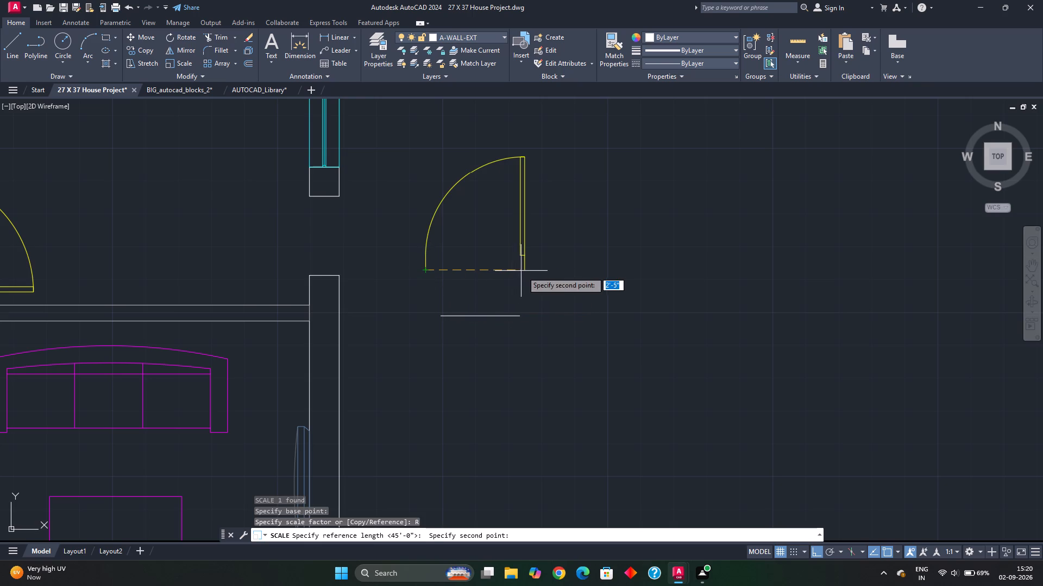
{"action": "left_click", "coordinate": [524, 271]}
{"action": "left_click", "coordinate": [520, 319]}
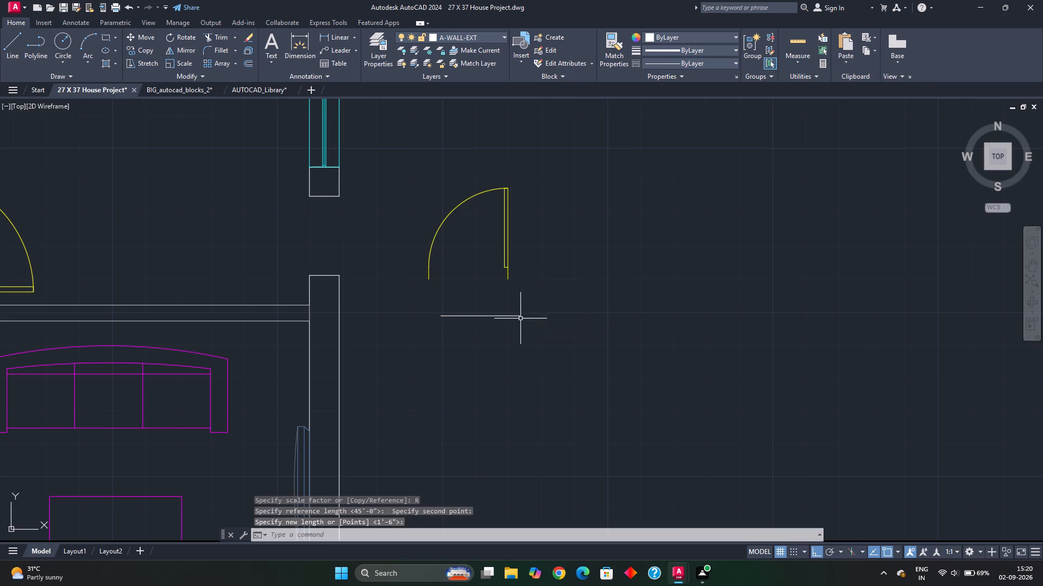
Delete the 2' horizontal reference line below the scaled door.
{"action": "key", "text": "Escape"}
{"action": "key", "text": "Escape"}
{"action": "left_click", "coordinate": [491, 308]}
{"action": "left_click", "coordinate": [467, 332]}
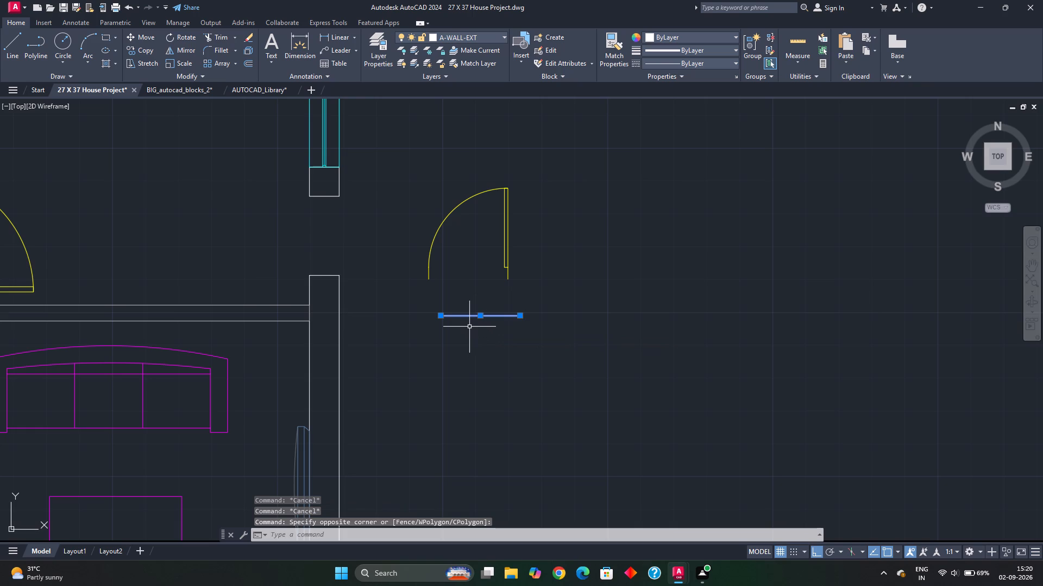
{"action": "key", "text": "Delete"}
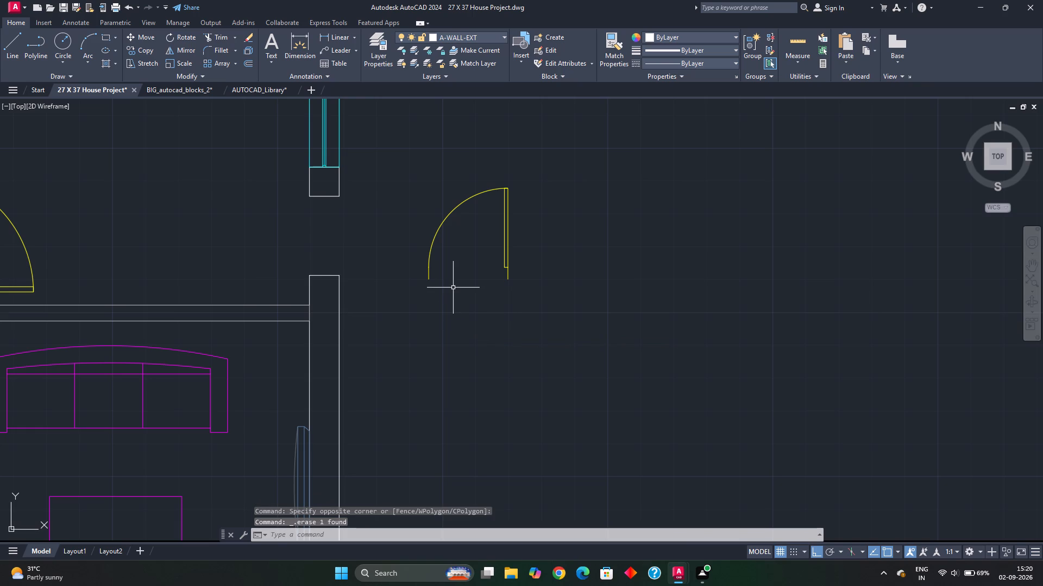
Rotate the scaled door 270° about the lower frame end on its hinge side.
{"action": "left_click", "coordinate": [453, 257]}
{"action": "left_click", "coordinate": [410, 245]}
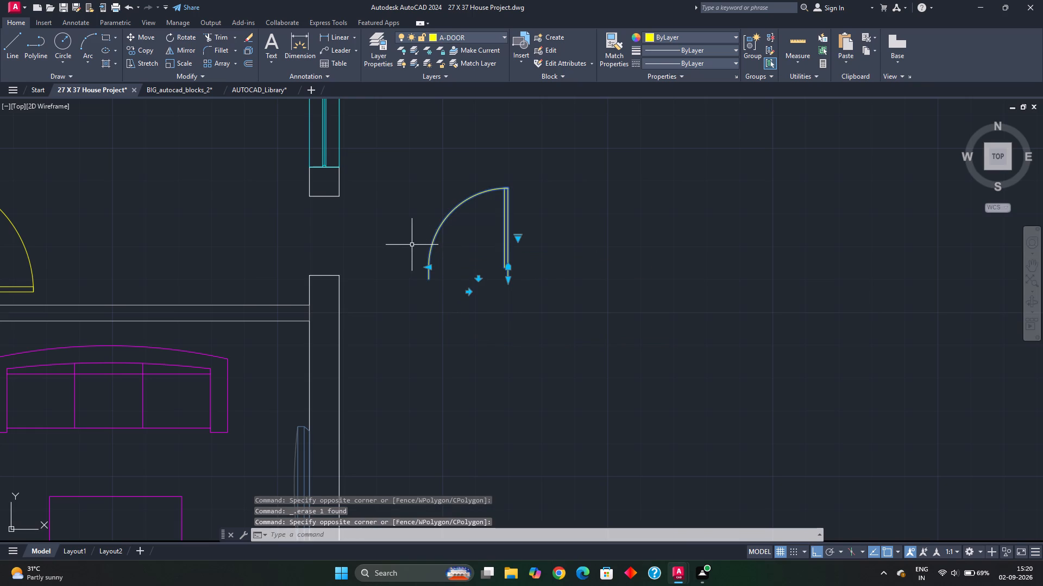
{"action": "type", "text": "RO"}
{"action": "key", "text": "Return"}
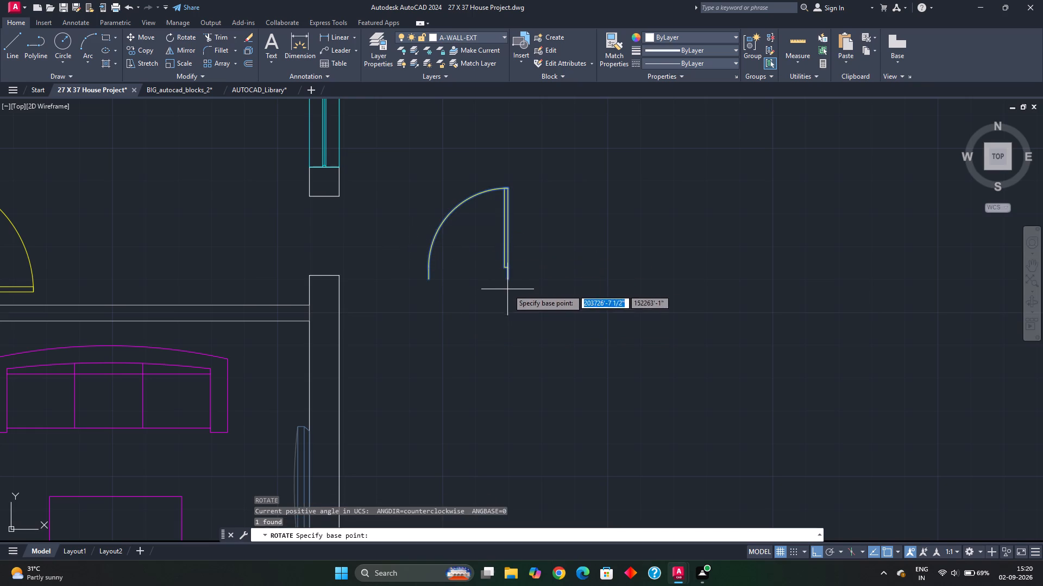
{"action": "left_click", "coordinate": [509, 281]}
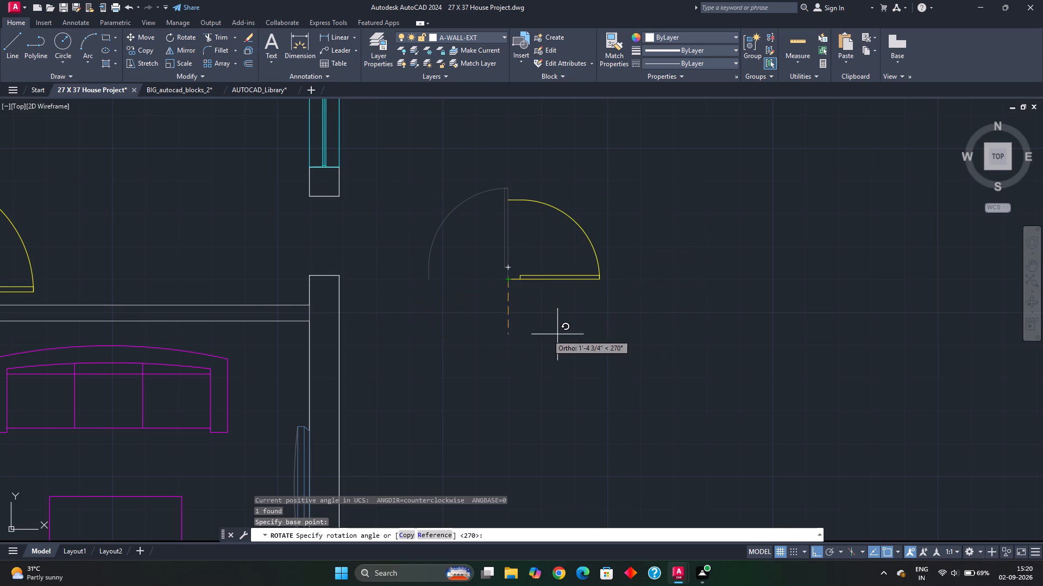
{"action": "left_click", "coordinate": [492, 338]}
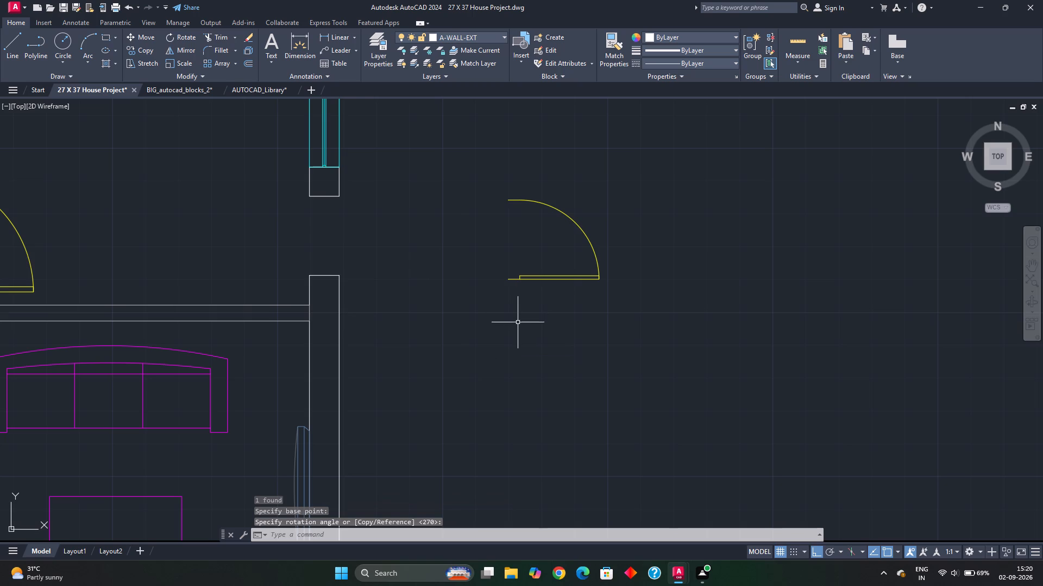
Copy the rotated door from its hinge-side frame end to the inner lower corner of the east wall opening.
{"action": "scroll", "coordinate": [517, 327], "scroll_direction": "down", "scroll_amount": 2}
{"action": "middle_click_drag", "start_coordinate": [517, 329], "coordinate": [515, 335]}
{"action": "left_click", "coordinate": [529, 305]}
{"action": "left_click", "coordinate": [518, 328]}
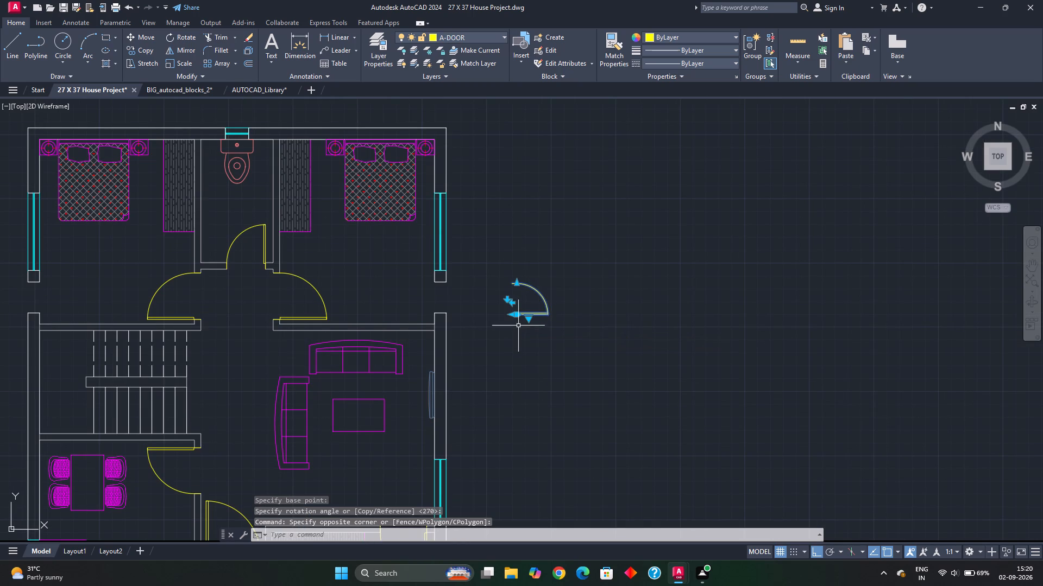
{"action": "type", "text": "CO"}
{"action": "key", "text": "Return"}
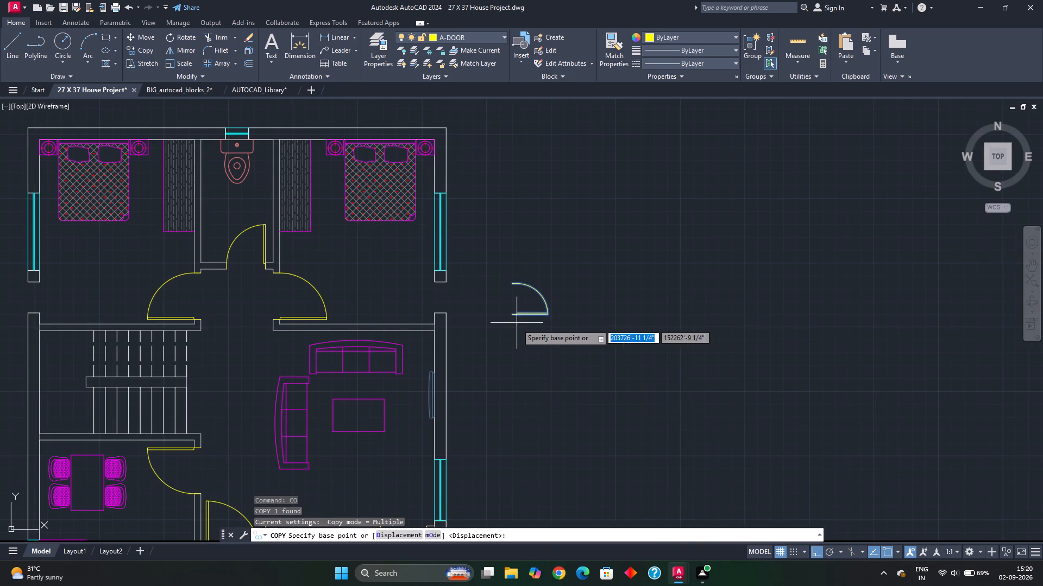
{"action": "scroll", "coordinate": [505, 319], "scroll_direction": "up", "scroll_amount": 3}
{"action": "left_click", "coordinate": [524, 303]}
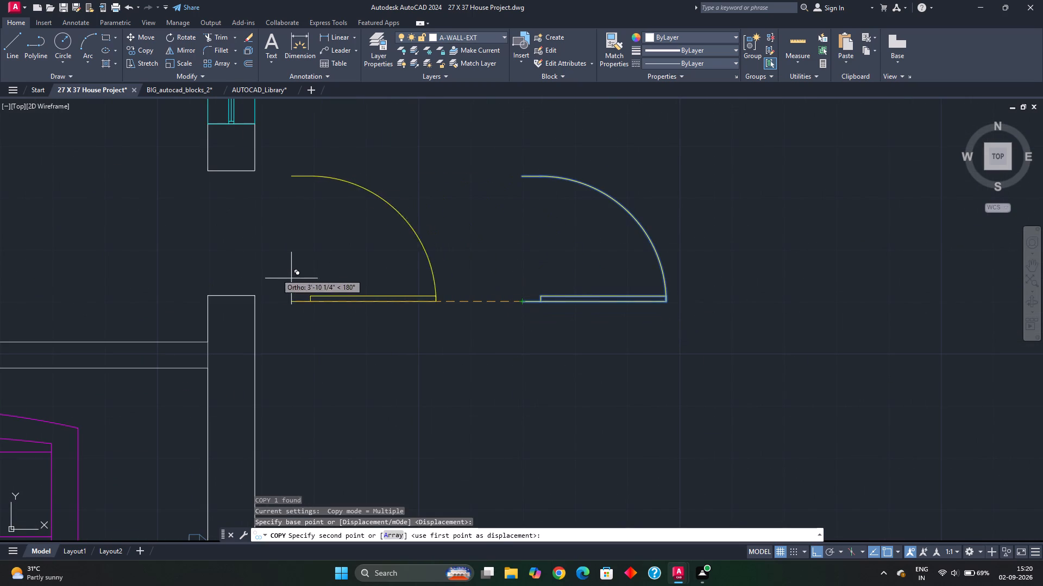
{"action": "left_click", "coordinate": [208, 294]}
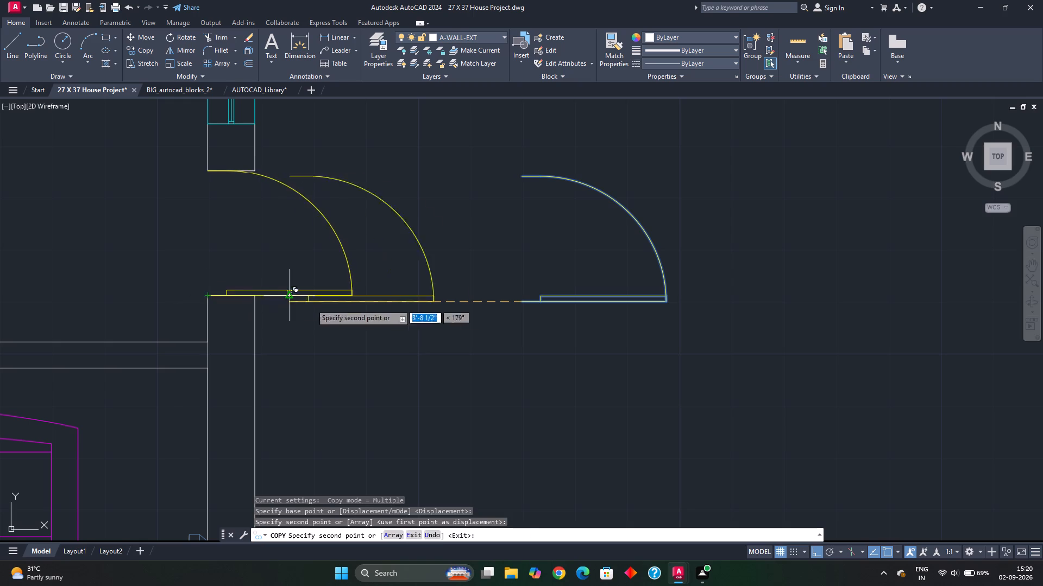
Place another copy of the door in the empty space just outside the west wall opening.
{"action": "scroll", "coordinate": [342, 323], "scroll_direction": "down", "scroll_amount": 4}
{"action": "middle_click_drag", "start_coordinate": [308, 314], "coordinate": [668, 238]}
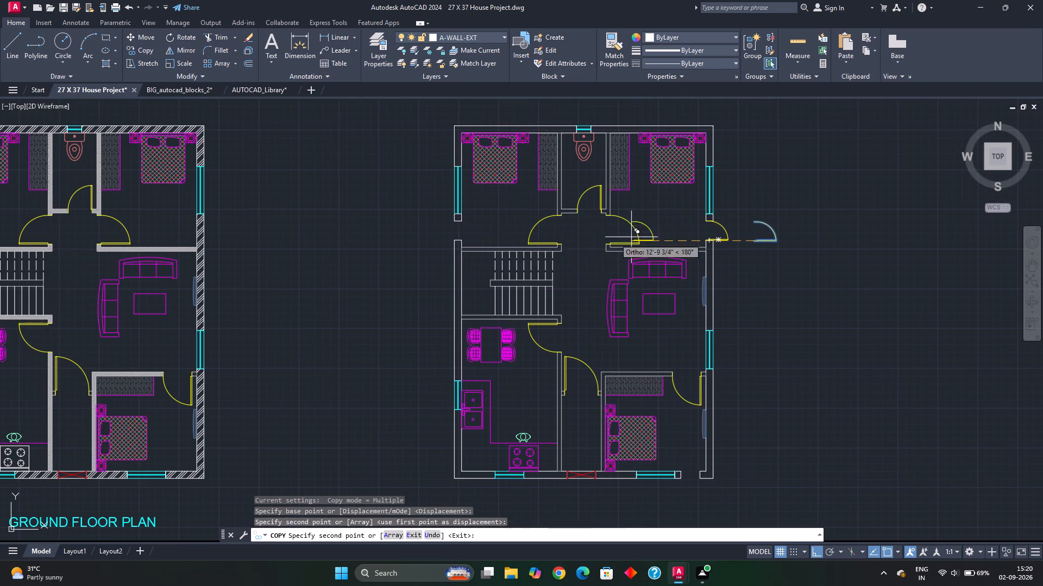
{"action": "left_click", "coordinate": [416, 241]}
{"action": "key", "text": "Escape"}
{"action": "key", "text": "Escape"}
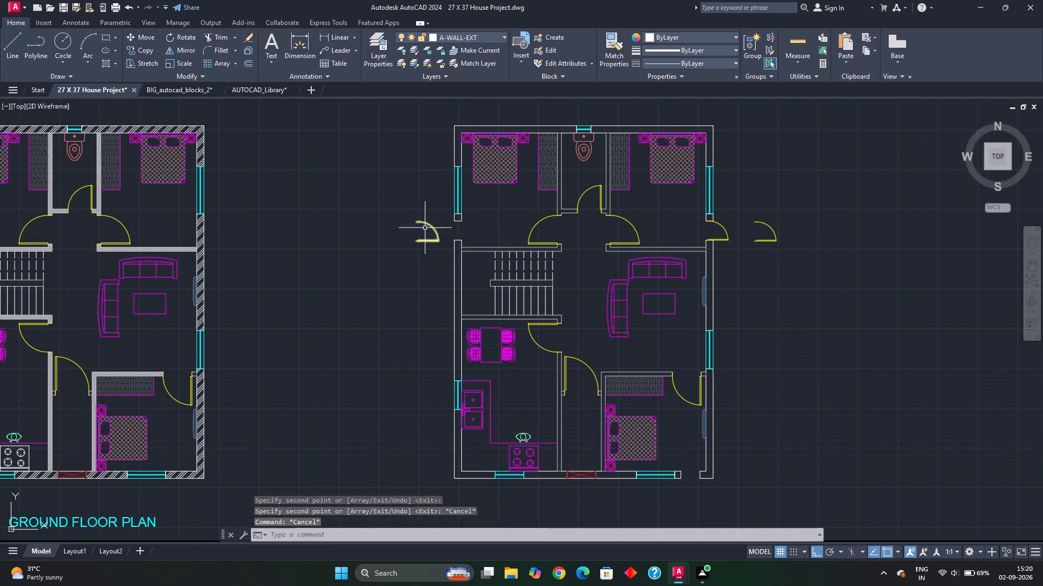
Mirror the door copy outside the west wall about a vertical line, erasing the source door.
{"action": "left_click", "coordinate": [424, 218]}
{"action": "left_click", "coordinate": [411, 251]}
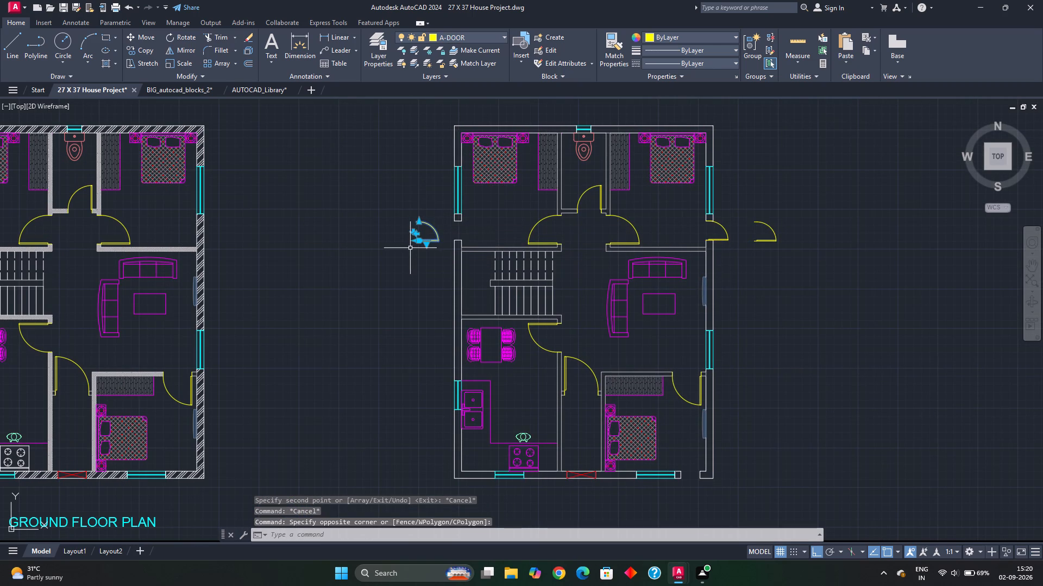
{"action": "type", "text": "MI"}
{"action": "key", "text": "Return"}
{"action": "left_click", "coordinate": [414, 242]}
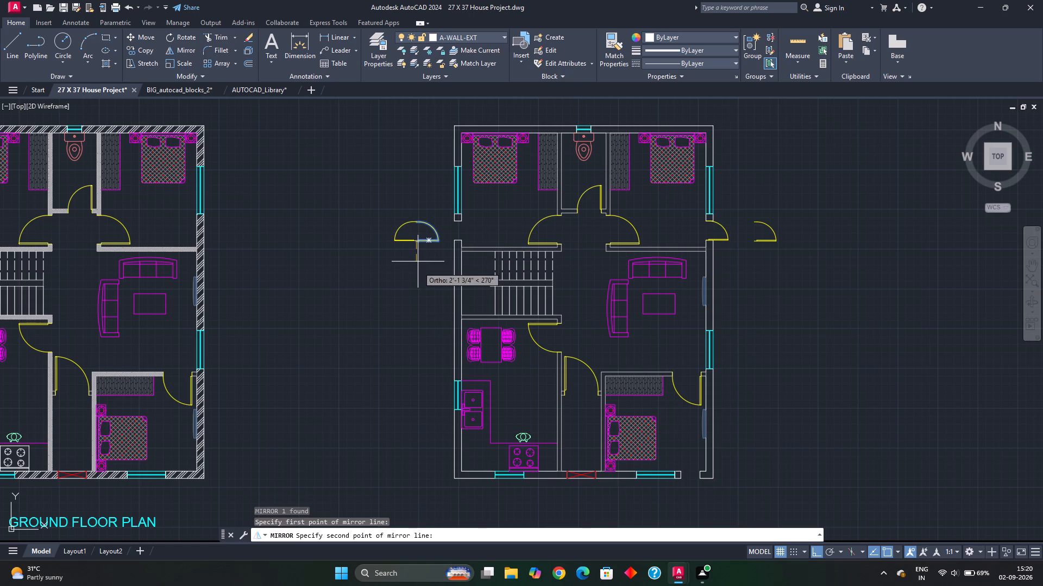
{"action": "left_click", "coordinate": [417, 272]}
{"action": "left_click_drag", "start_coordinate": [447, 300], "coordinate": [417, 272]}
Move the mirrored door by its hinge-side frame end to the inner lower corner of the west wall opening.
{"action": "left_click", "coordinate": [407, 233]}
{"action": "left_click", "coordinate": [403, 253]}
{"action": "scroll", "coordinate": [404, 250], "scroll_direction": "up", "scroll_amount": 3}
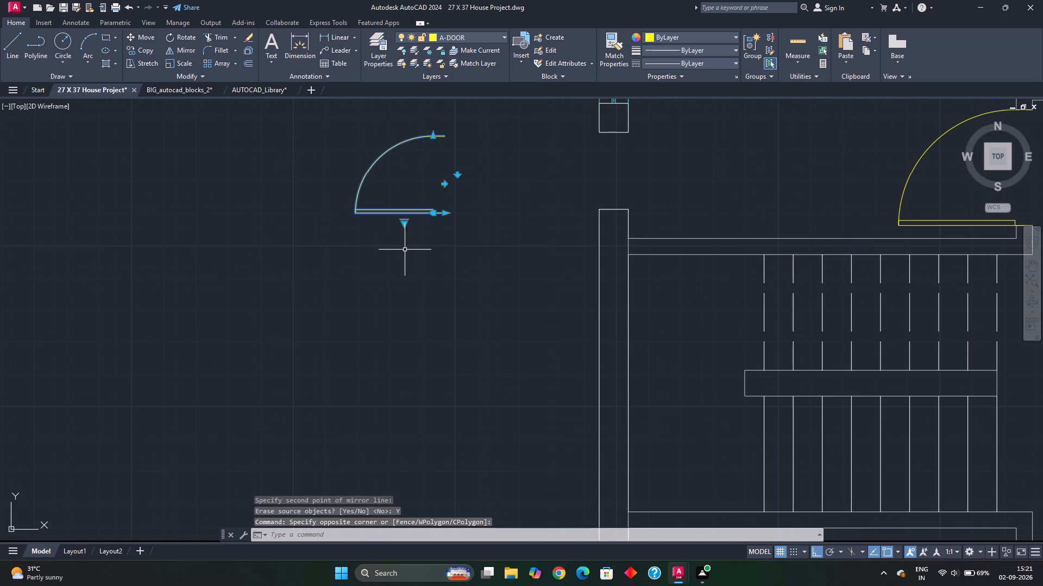
{"action": "key", "text": "m"}
{"action": "key", "text": "Return"}
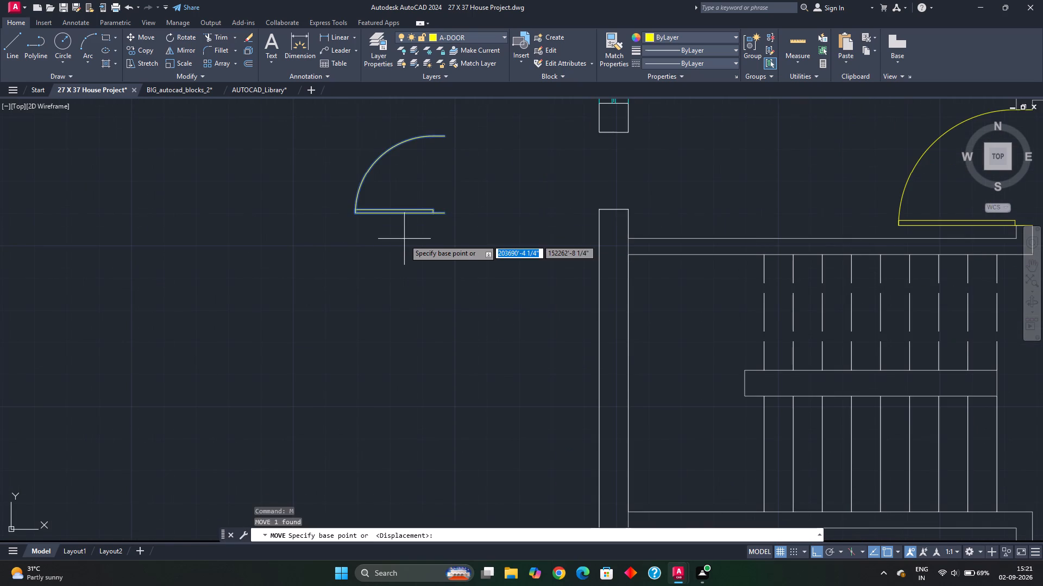
{"action": "scroll", "coordinate": [411, 235], "scroll_direction": "up", "scroll_amount": 1}
{"action": "left_click", "coordinate": [463, 203]}
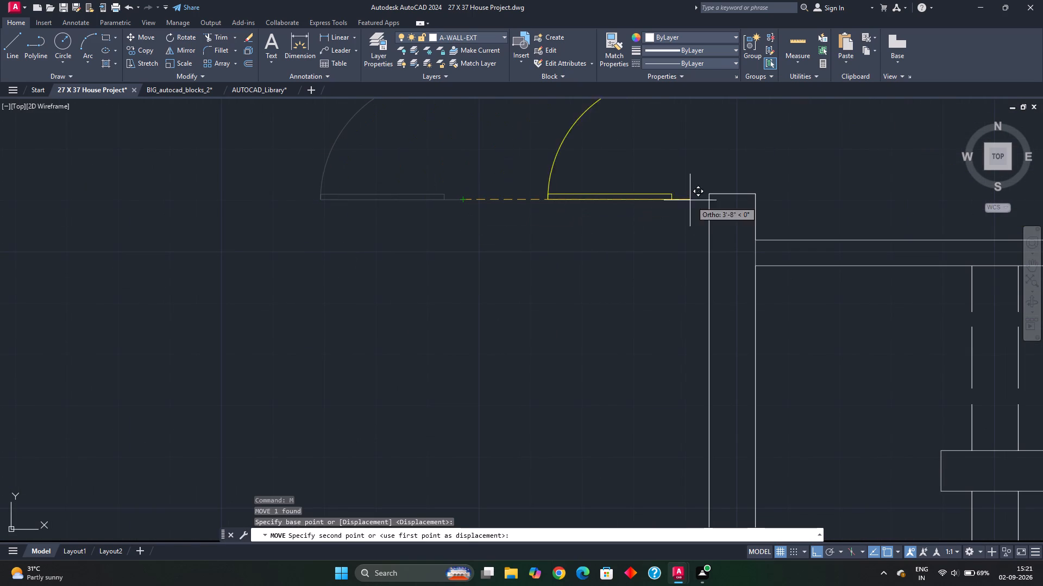
{"action": "left_click", "coordinate": [753, 195]}
Rotate the spare door outside the east wall 270° about its hinge-side frame end.
{"action": "scroll", "coordinate": [671, 243], "scroll_direction": "down", "scroll_amount": 2}
{"action": "middle_click_drag", "start_coordinate": [659, 252], "coordinate": [542, 233]}
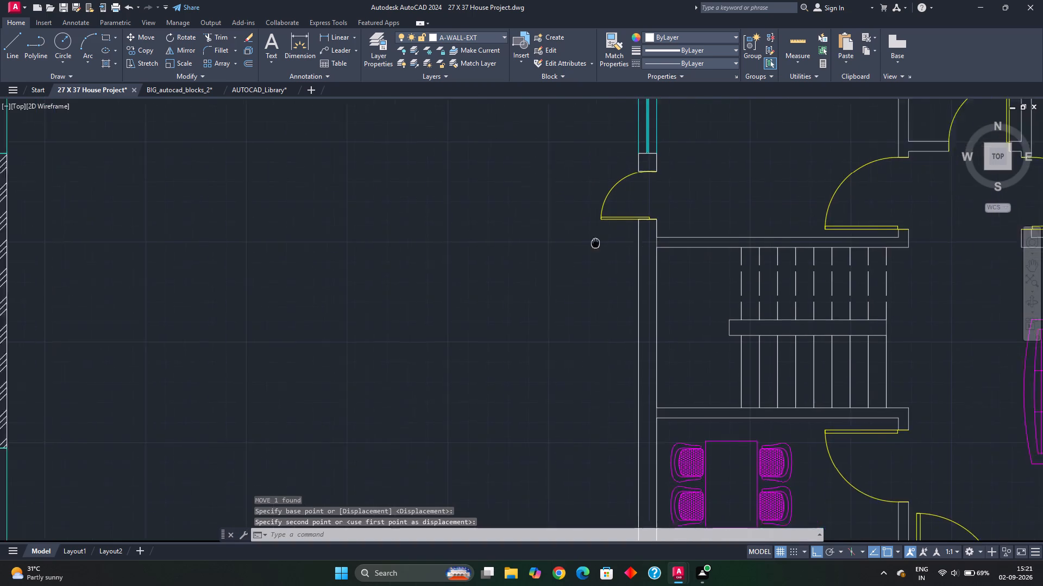
{"action": "middle_click_drag", "start_coordinate": [542, 233], "coordinate": [466, 227]}
{"action": "scroll", "coordinate": [542, 268], "scroll_direction": "down", "scroll_amount": 2}
{"action": "middle_click_drag", "start_coordinate": [571, 275], "coordinate": [451, 251]}
{"action": "middle_click_drag", "start_coordinate": [529, 292], "coordinate": [419, 232]}
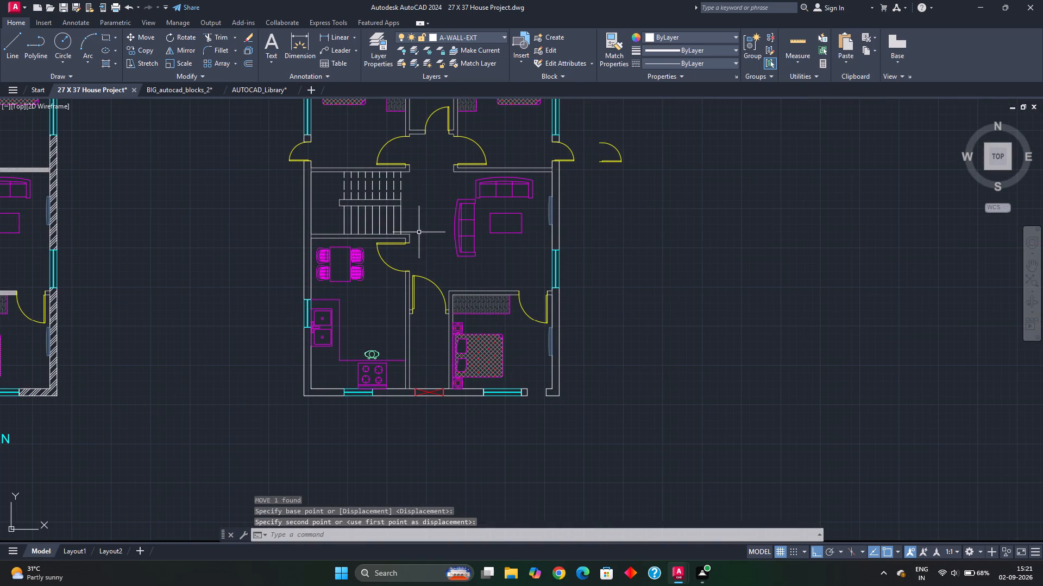
{"action": "middle_click_drag", "start_coordinate": [508, 389], "coordinate": [489, 339]}
{"action": "middle_click_drag", "start_coordinate": [585, 226], "coordinate": [549, 288]}
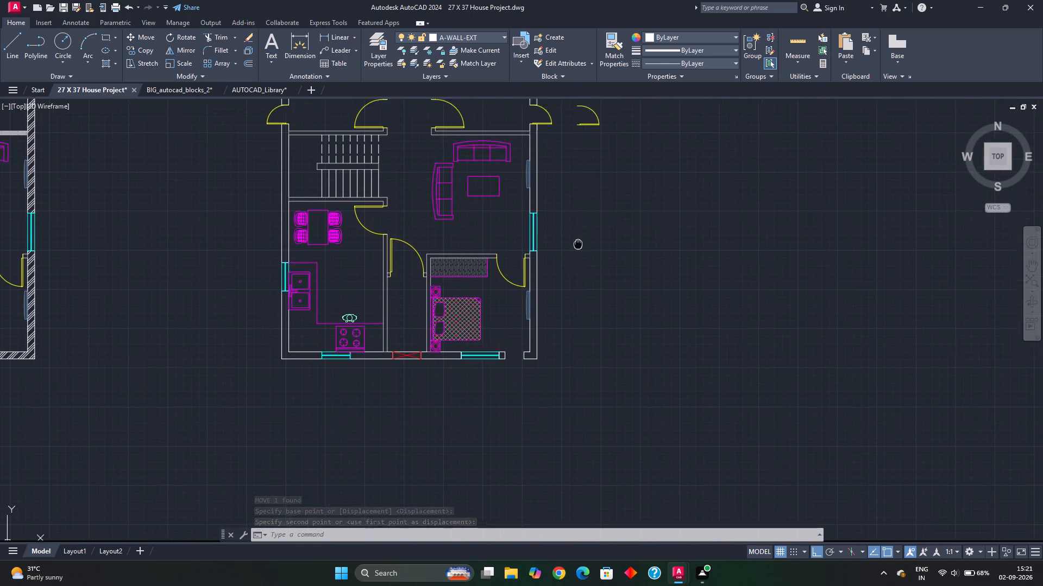
{"action": "middle_click_drag", "start_coordinate": [549, 288], "coordinate": [529, 320]}
{"action": "left_click", "coordinate": [513, 161]}
{"action": "left_click", "coordinate": [556, 235]}
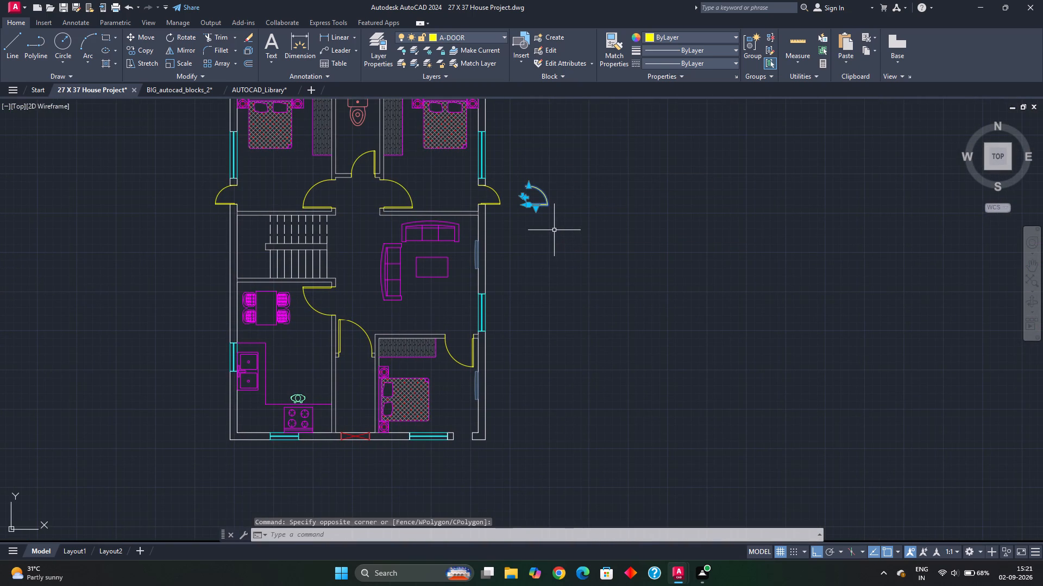
{"action": "key", "text": "r"}
{"action": "key", "text": "o"}
{"action": "key", "text": "Return"}
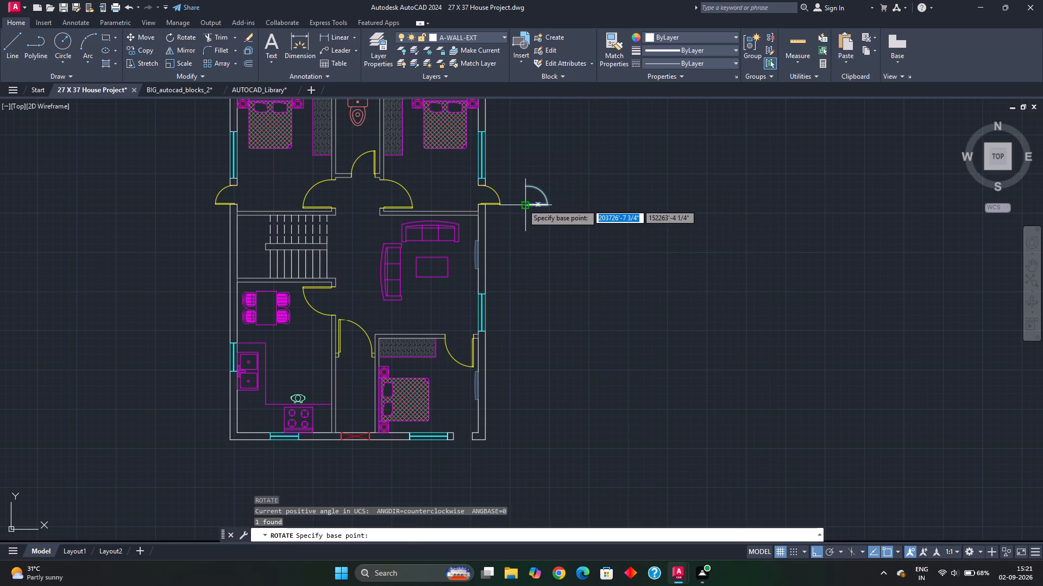
{"action": "left_click", "coordinate": [523, 204]}
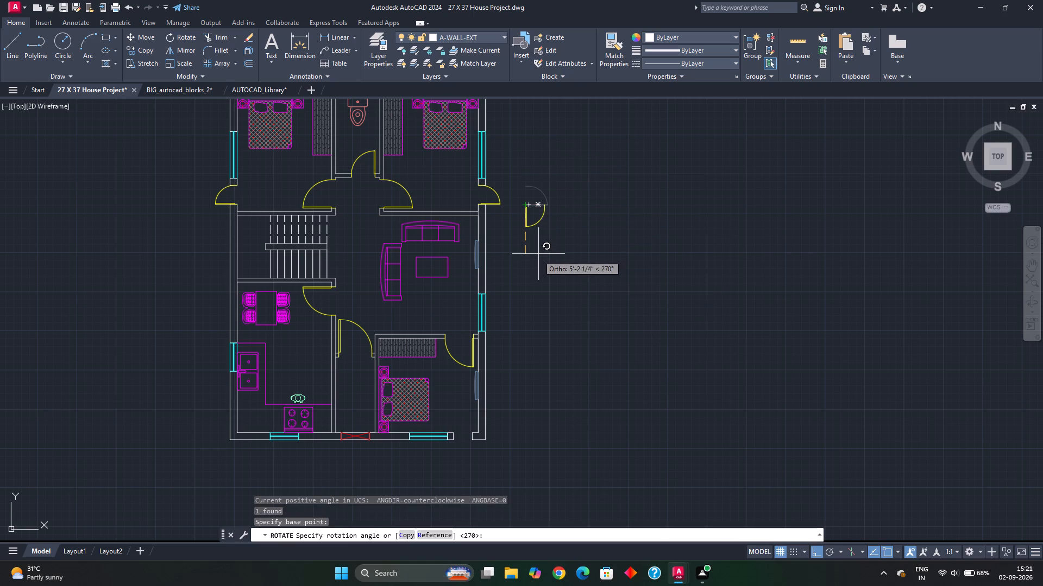
{"action": "left_click", "coordinate": [533, 256]}
Flip the spare door horizontally so its leaf hinges on the east side.
{"action": "scroll", "coordinate": [543, 215], "scroll_direction": "up", "scroll_amount": 2}
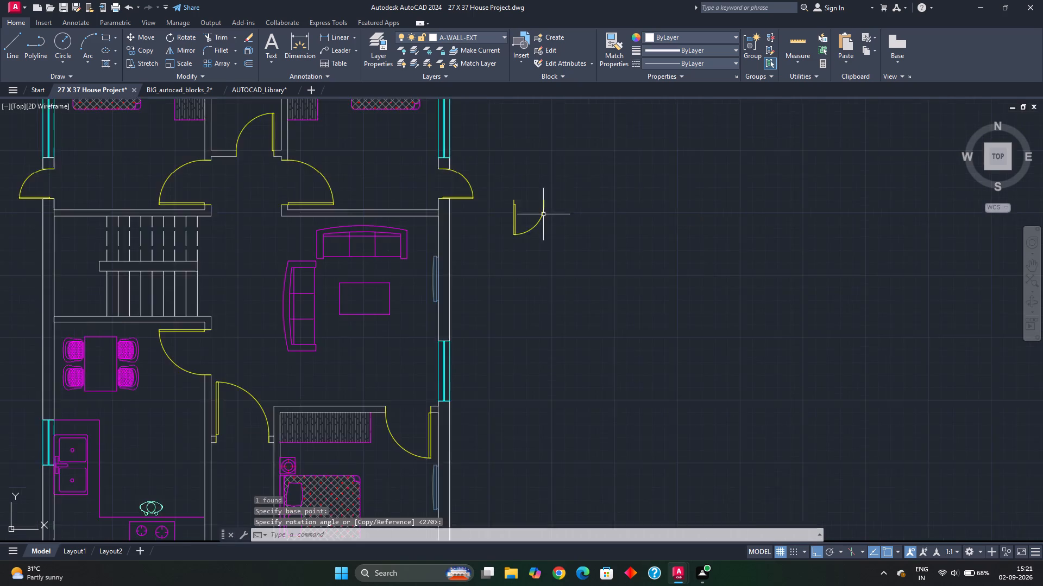
{"action": "left_click", "coordinate": [510, 215]}
{"action": "left_click", "coordinate": [472, 216]}
{"action": "left_click", "coordinate": [519, 184]}
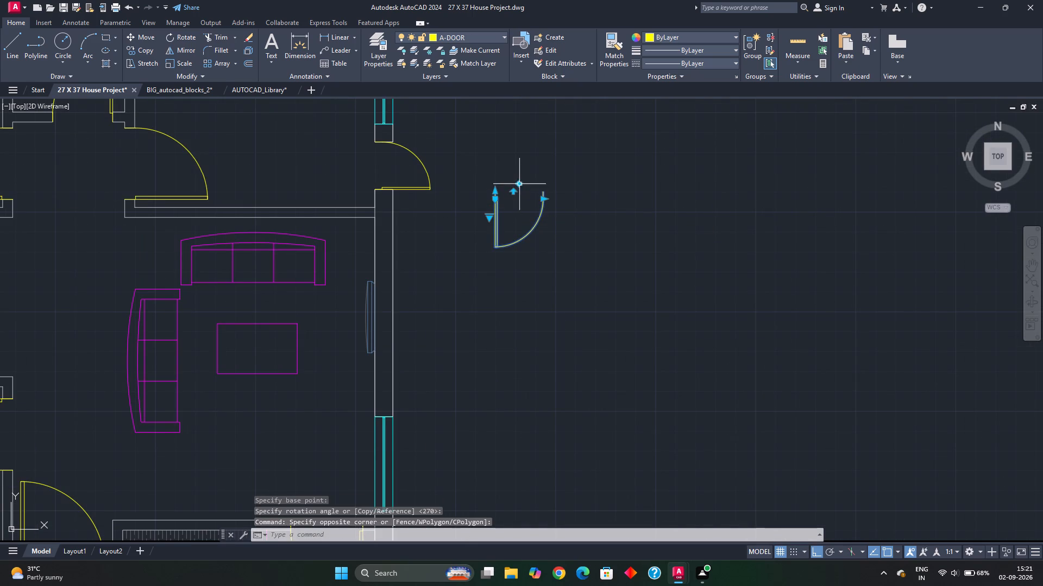
{"action": "key", "text": "Escape"}
Move the flipped door by its hinge-side frame end to the inner east corner of the south wall opening.
{"action": "left_click", "coordinate": [558, 219]}
{"action": "left_click", "coordinate": [512, 235]}
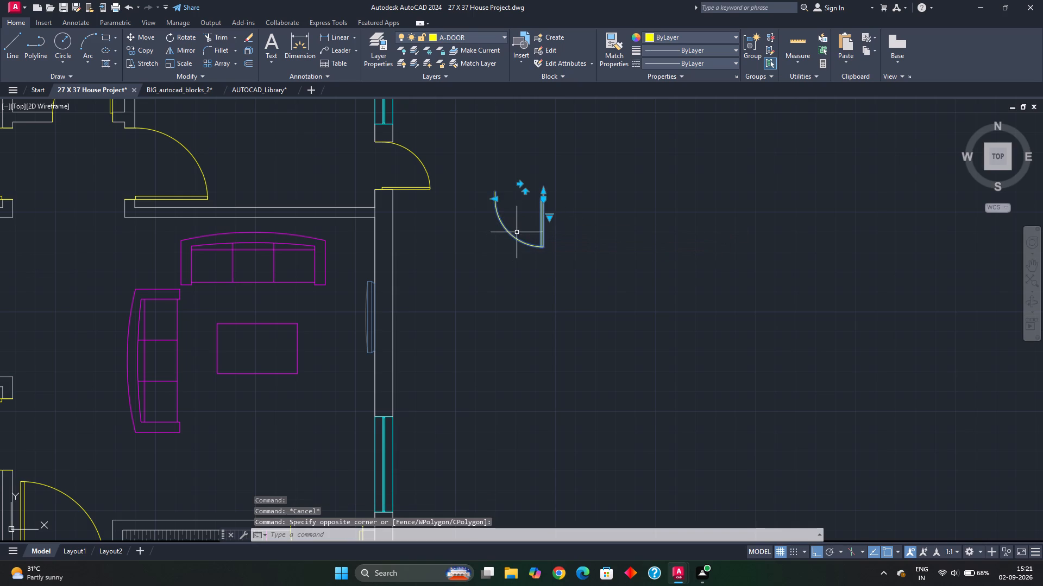
{"action": "key", "text": "m"}
{"action": "key", "text": "Return"}
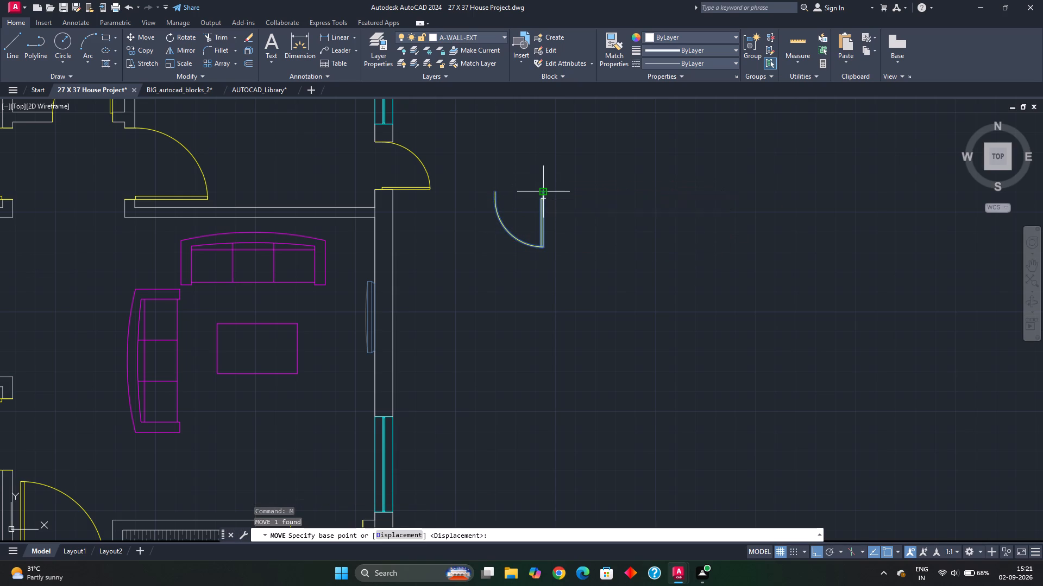
{"action": "left_click", "coordinate": [541, 190]}
{"action": "scroll", "coordinate": [485, 333], "scroll_direction": "down", "scroll_amount": 2}
{"action": "middle_click_drag", "start_coordinate": [445, 393], "coordinate": [527, 208]}
{"action": "scroll", "coordinate": [514, 370], "scroll_direction": "up", "scroll_amount": 2}
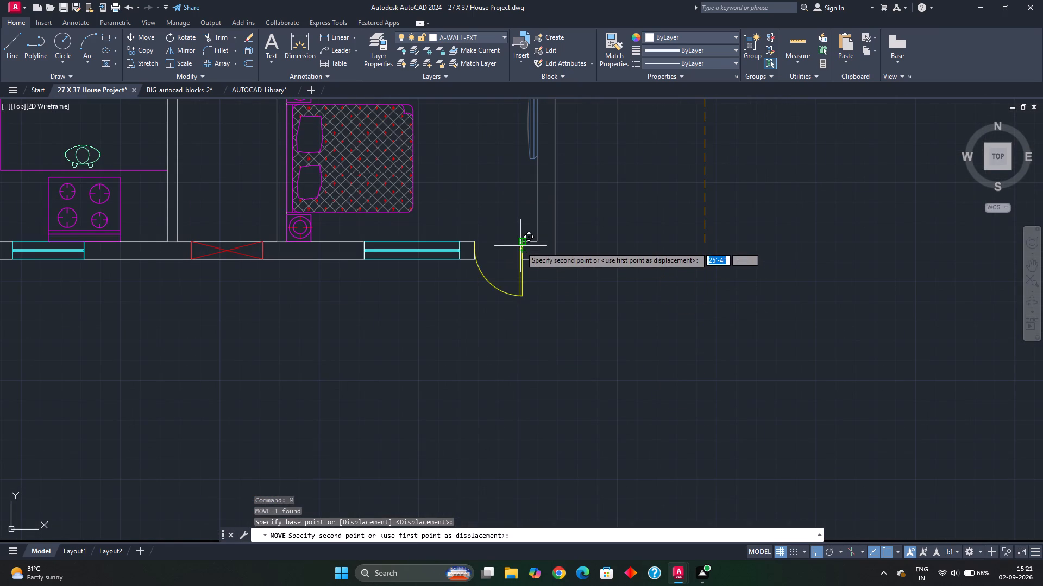
{"action": "scroll", "coordinate": [518, 250], "scroll_direction": "up", "scroll_amount": 4}
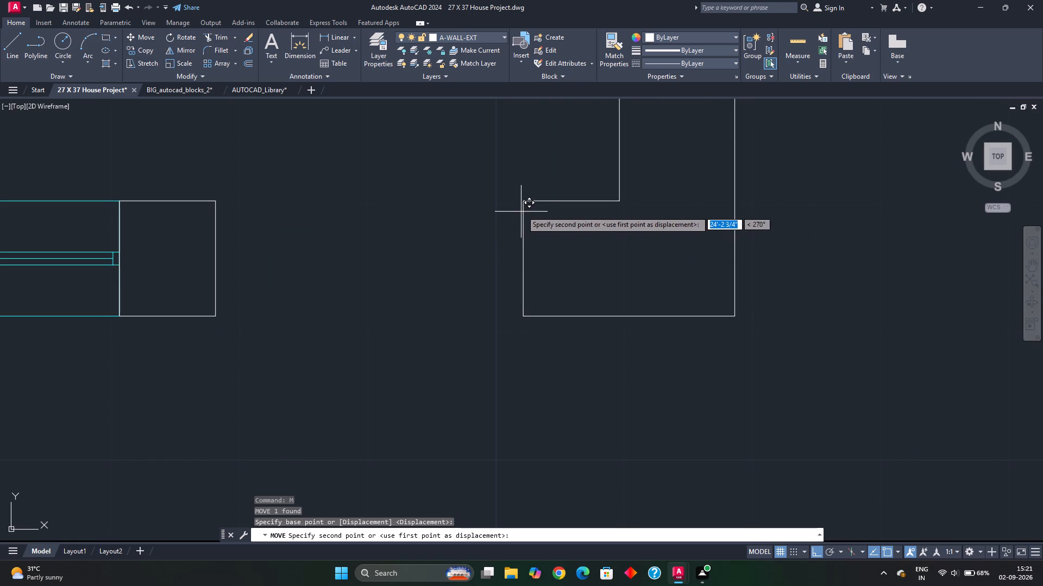
{"action": "left_click", "coordinate": [523, 203]}
{"action": "scroll", "coordinate": [581, 309], "scroll_direction": "down", "scroll_amount": 3}
{"action": "key", "text": "Escape"}
Review the second plan copy with its new doors, especially the south wall and the rooms along it.
{"action": "scroll", "coordinate": [577, 319], "scroll_direction": "down", "scroll_amount": 3}
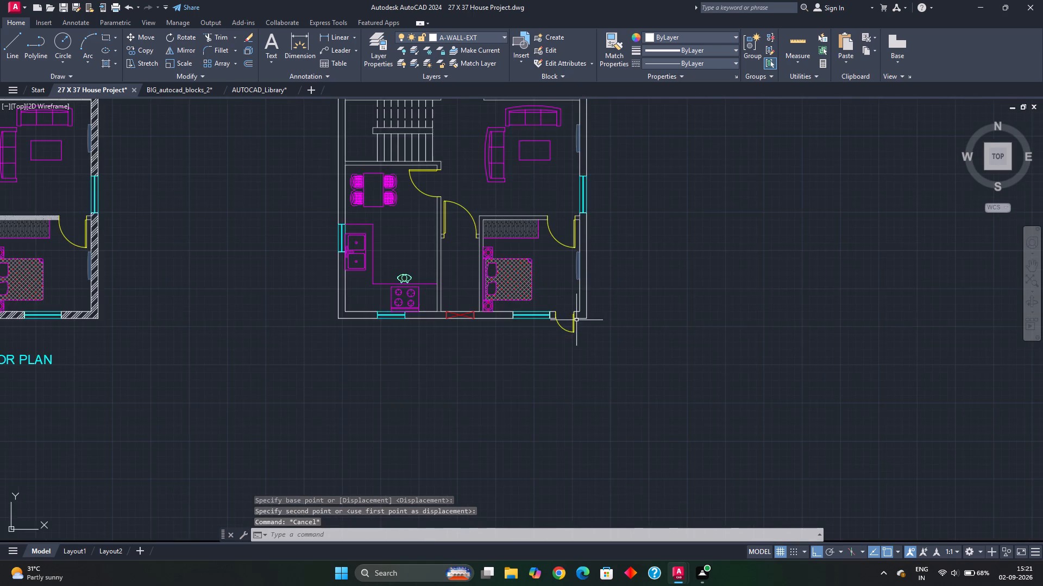
{"action": "scroll", "coordinate": [576, 321], "scroll_direction": "down", "scroll_amount": 1}
{"action": "middle_click", "coordinate": [571, 320]}
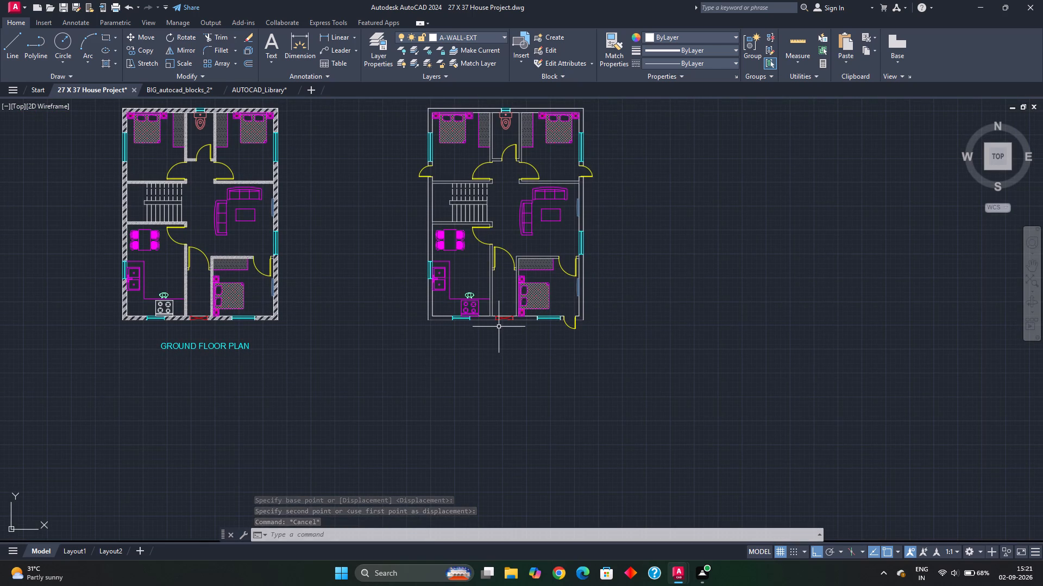
{"action": "scroll", "coordinate": [548, 359], "scroll_direction": "up", "scroll_amount": 3}
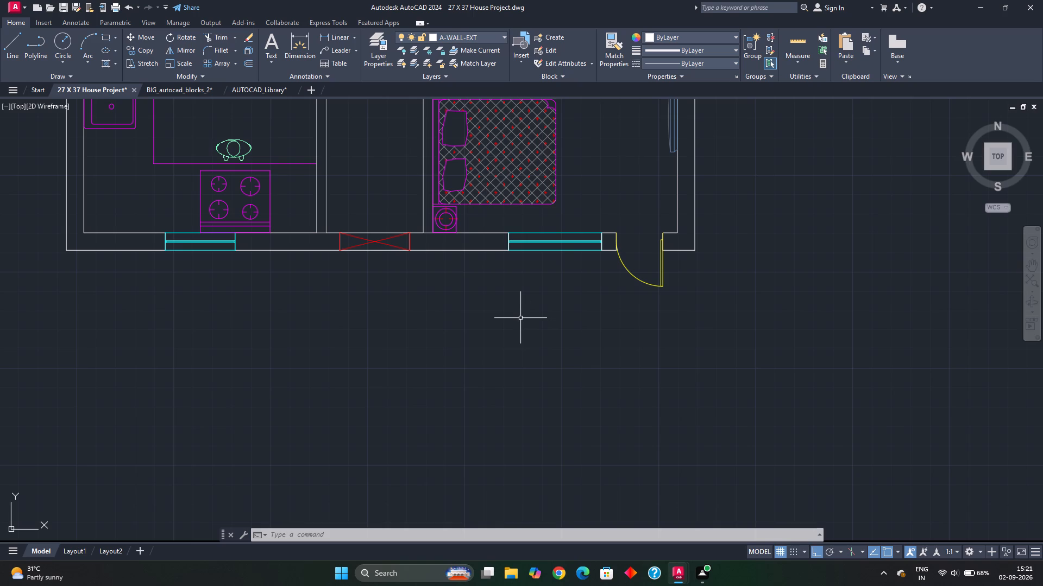
{"action": "scroll", "coordinate": [470, 230], "scroll_direction": "down", "scroll_amount": 1}
{"action": "middle_click_drag", "start_coordinate": [477, 242], "coordinate": [491, 289]}
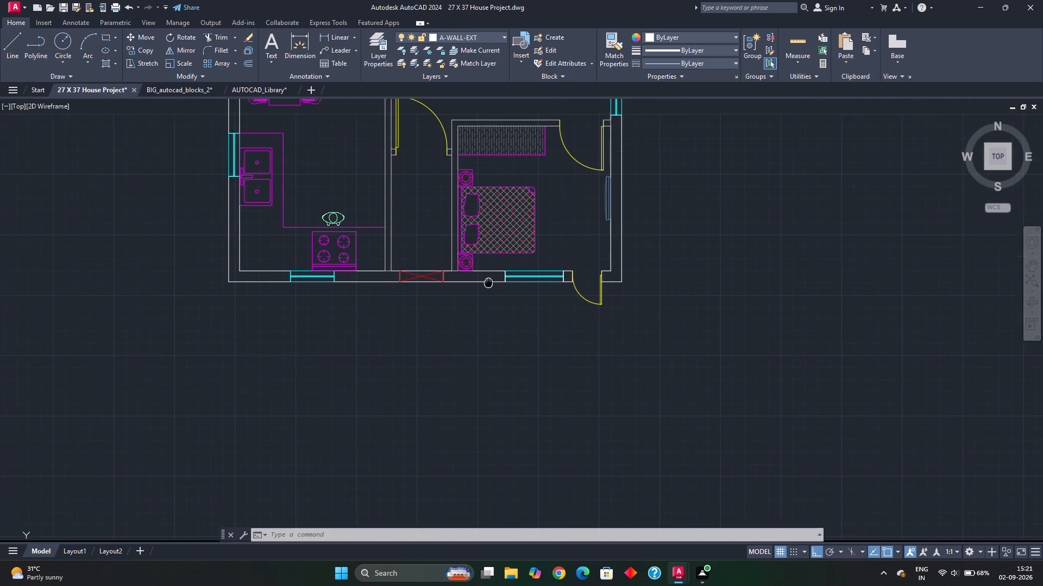
{"action": "middle_click_drag", "start_coordinate": [491, 289], "coordinate": [491, 294]}
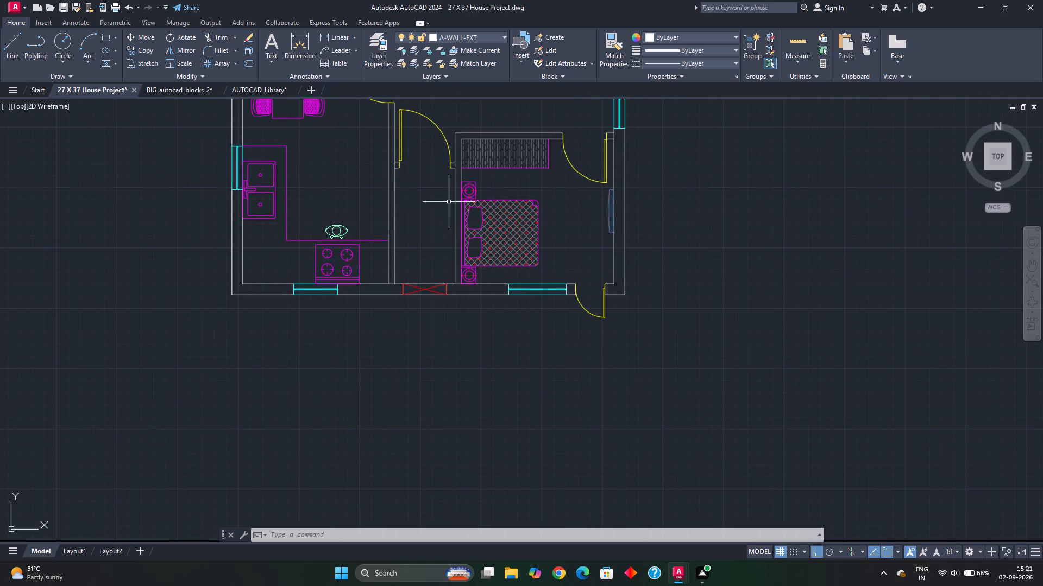
{"action": "scroll", "coordinate": [449, 202], "scroll_direction": "down", "scroll_amount": 1}
{"action": "middle_click_drag", "start_coordinate": [455, 229], "coordinate": [488, 256]}
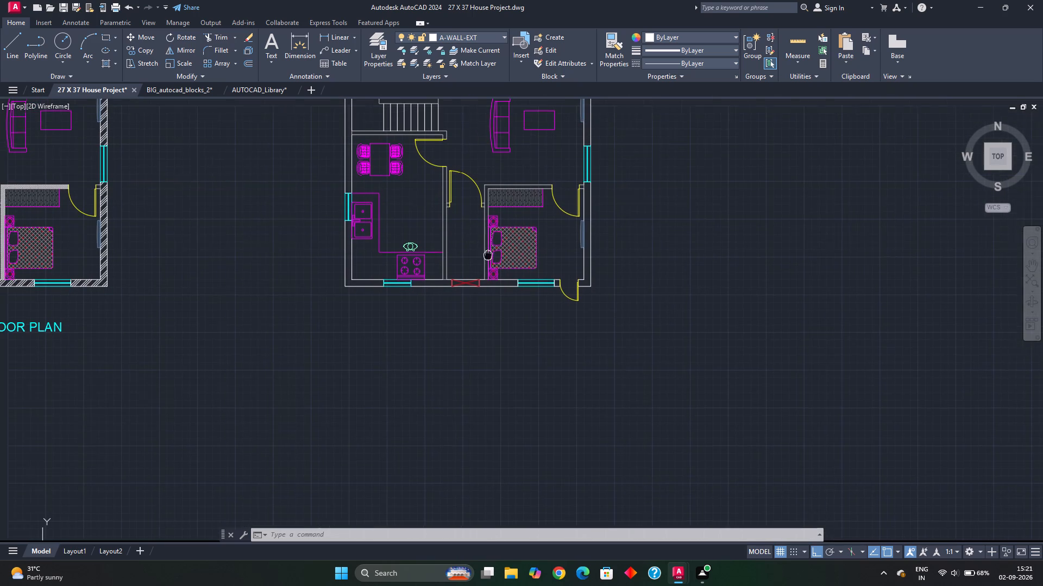
Erase the red crossed opening symbol in the south wall at the end of the second plan's entrance passage.
{"action": "middle_click_drag", "start_coordinate": [488, 256], "coordinate": [488, 256]}
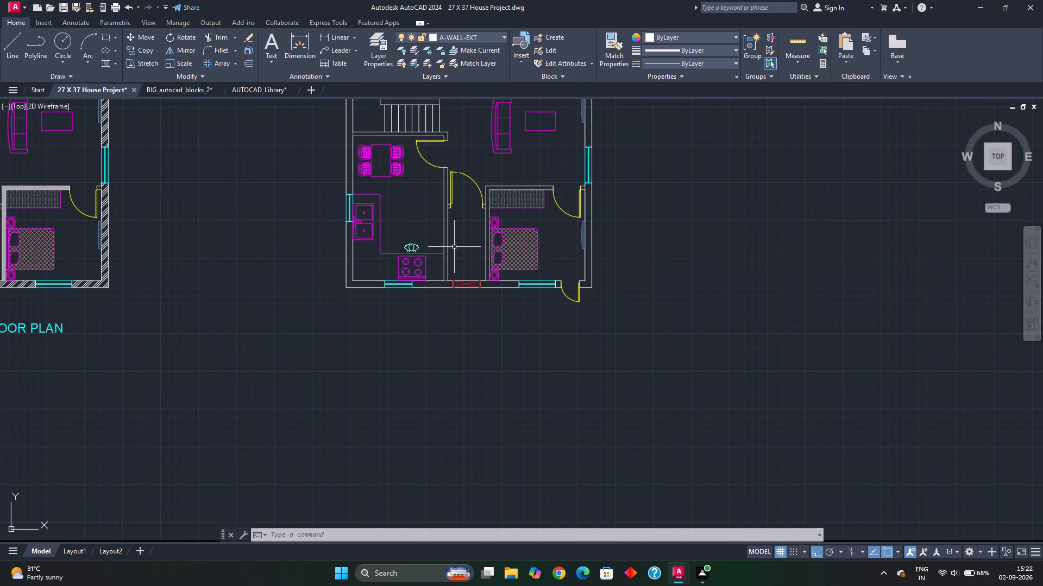
{"action": "scroll", "coordinate": [454, 247], "scroll_direction": "up", "scroll_amount": 1}
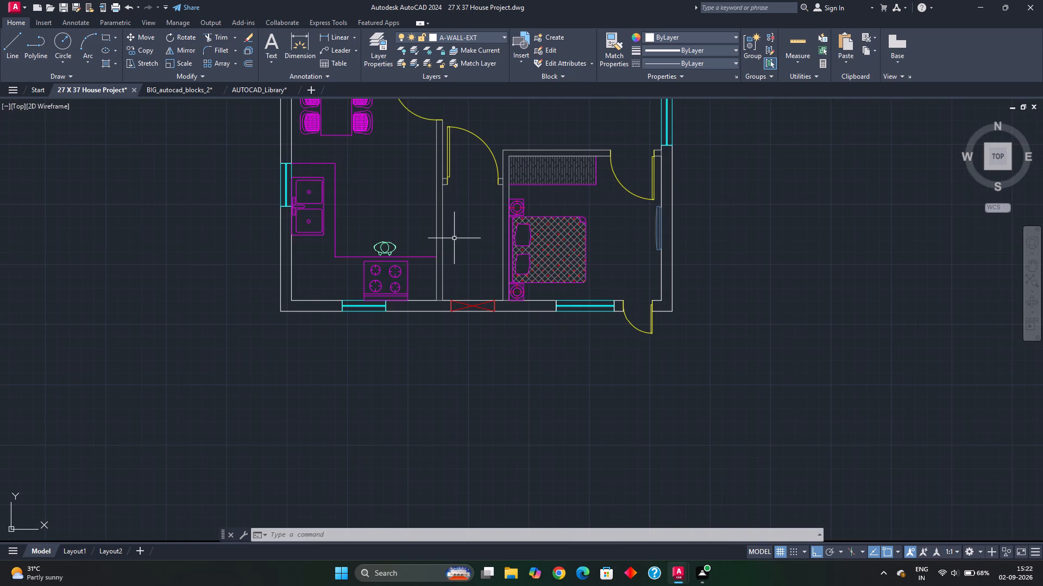
{"action": "middle_click", "coordinate": [456, 249]}
{"action": "left_click", "coordinate": [472, 308]}
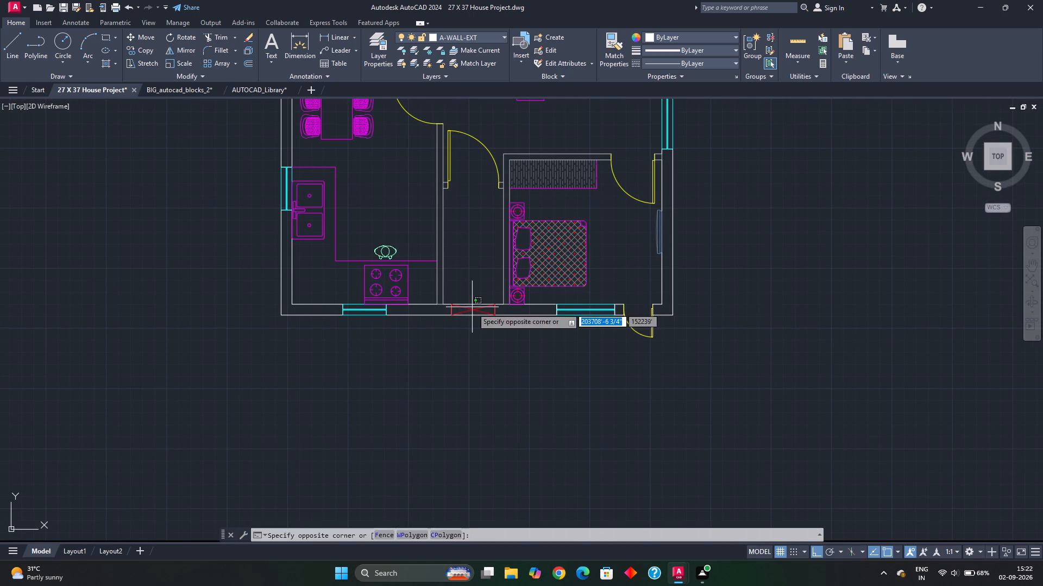
{"action": "key", "text": "Escape"}
{"action": "left_click", "coordinate": [474, 328]}
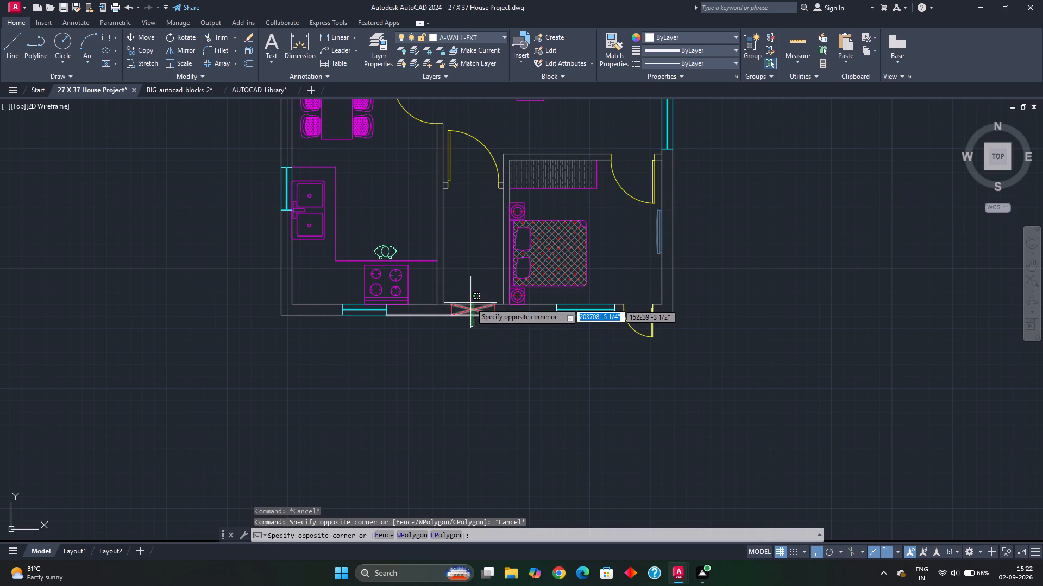
{"action": "key", "text": "Escape"}
{"action": "left_click", "coordinate": [499, 311]}
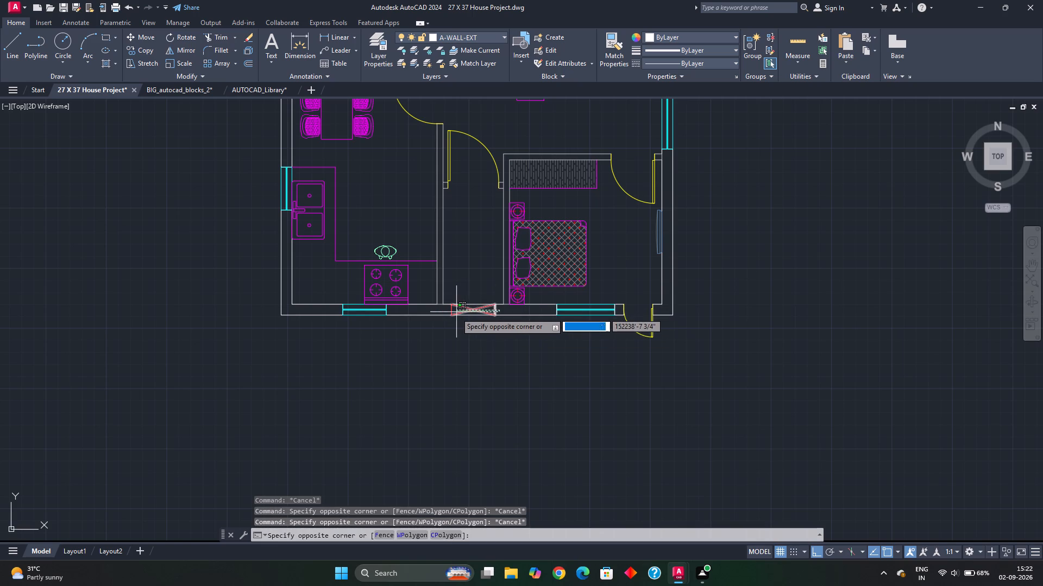
{"action": "left_click", "coordinate": [447, 310]}
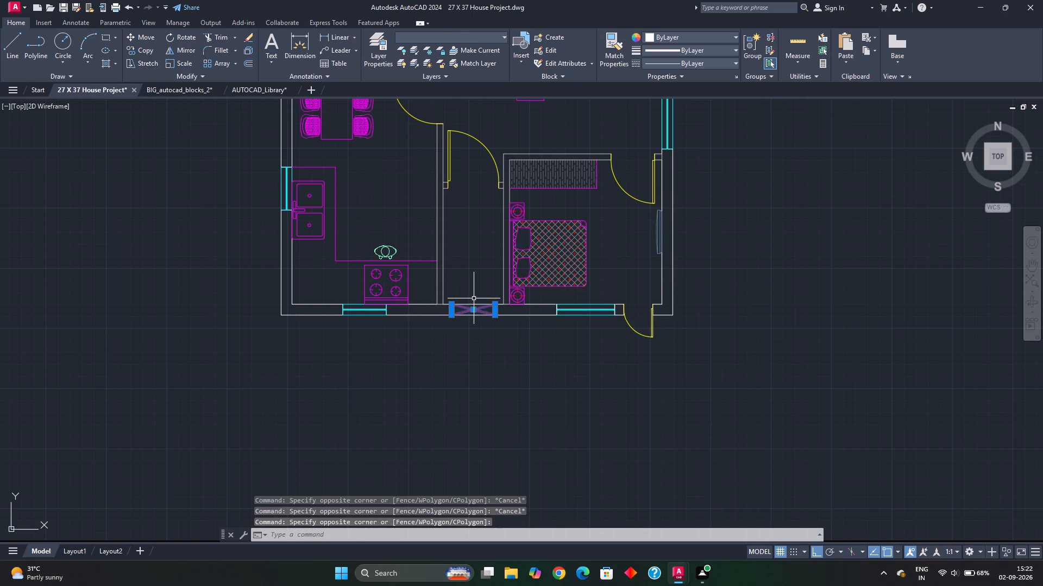
{"action": "key", "text": "Delete"}
Delete the door across the entrance passage between the kitchen and the south bedroom in the second plan.
{"action": "scroll", "coordinate": [478, 322], "scroll_direction": "up", "scroll_amount": 2}
{"action": "scroll", "coordinate": [420, 296], "scroll_direction": "down", "scroll_amount": 2}
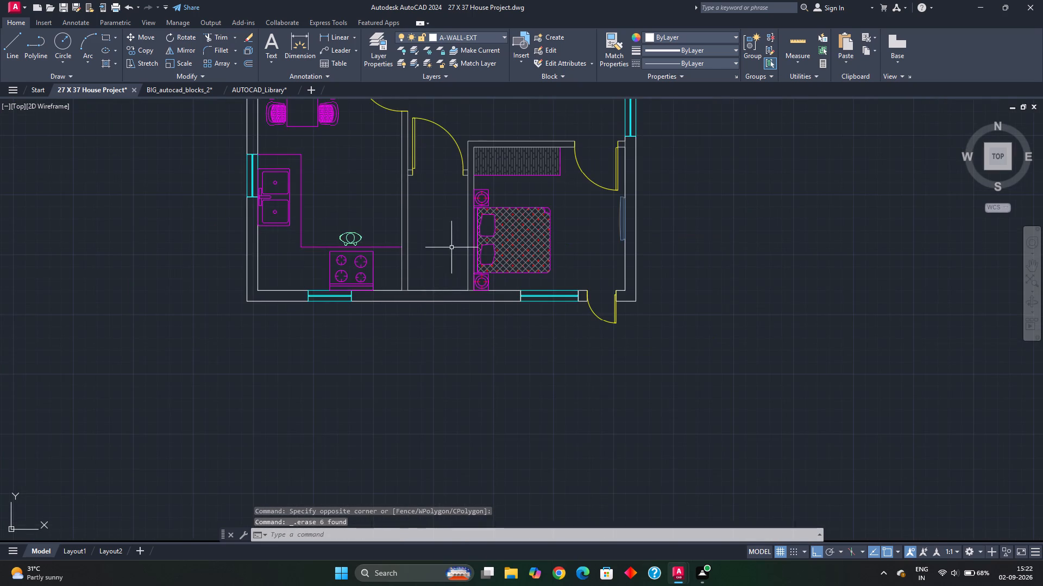
{"action": "middle_click_drag", "start_coordinate": [451, 252], "coordinate": [449, 298]}
{"action": "left_click", "coordinate": [449, 170]}
{"action": "left_click", "coordinate": [433, 206]}
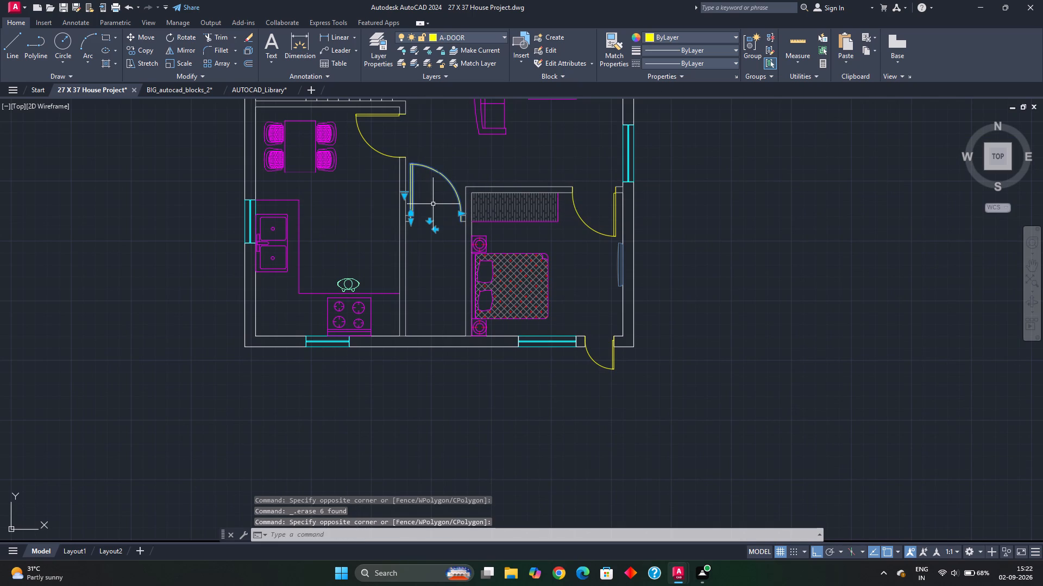
{"action": "key", "text": "Delete"}
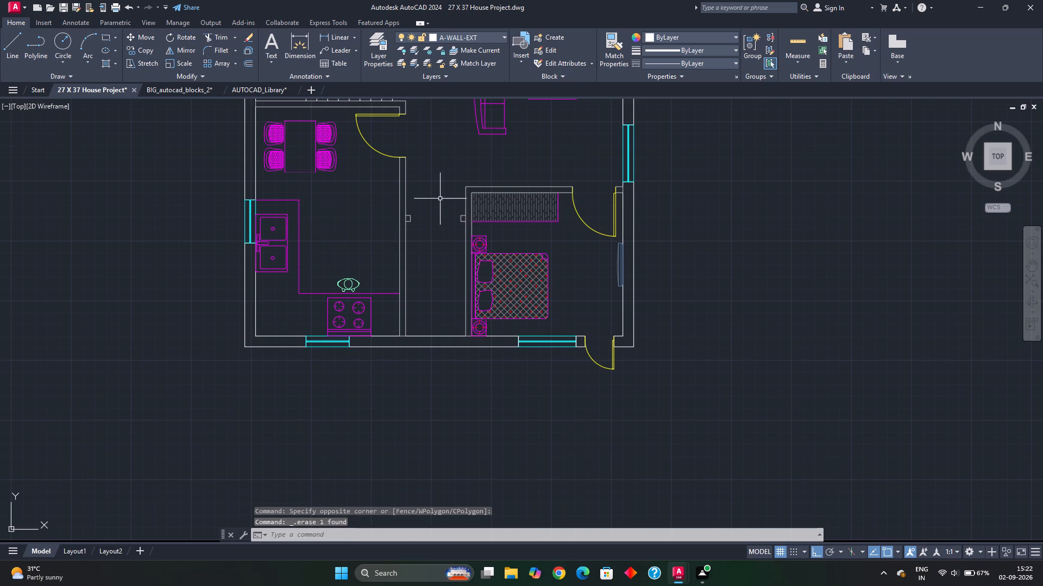
Examine the second plan's passage, staircase and living area, including the sofa beside the hall.
{"action": "middle_click_drag", "start_coordinate": [441, 209], "coordinate": [445, 279]}
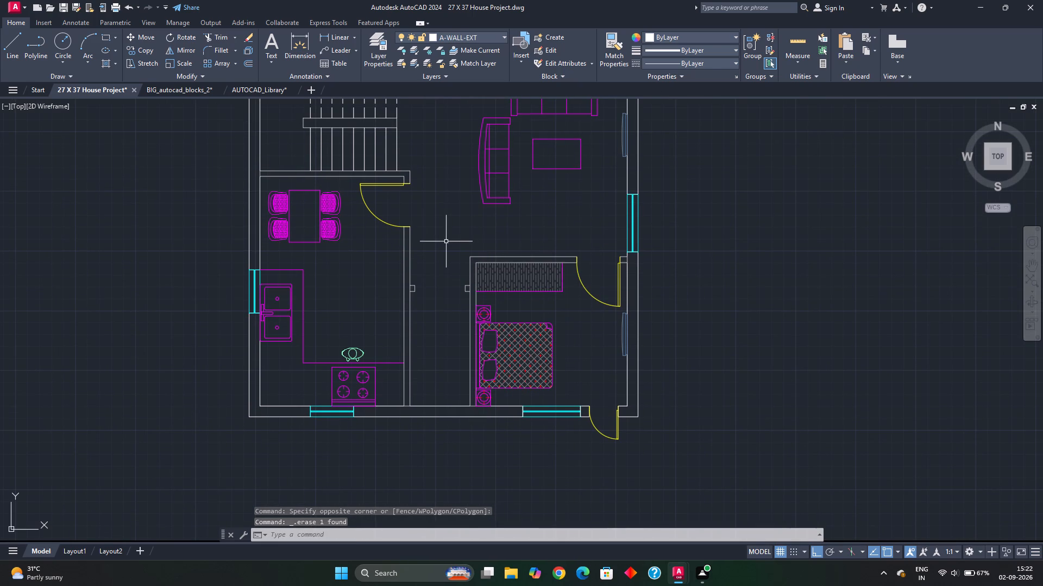
{"action": "scroll", "coordinate": [447, 242], "scroll_direction": "down", "scroll_amount": 1}
{"action": "middle_click_drag", "start_coordinate": [457, 236], "coordinate": [462, 282]}
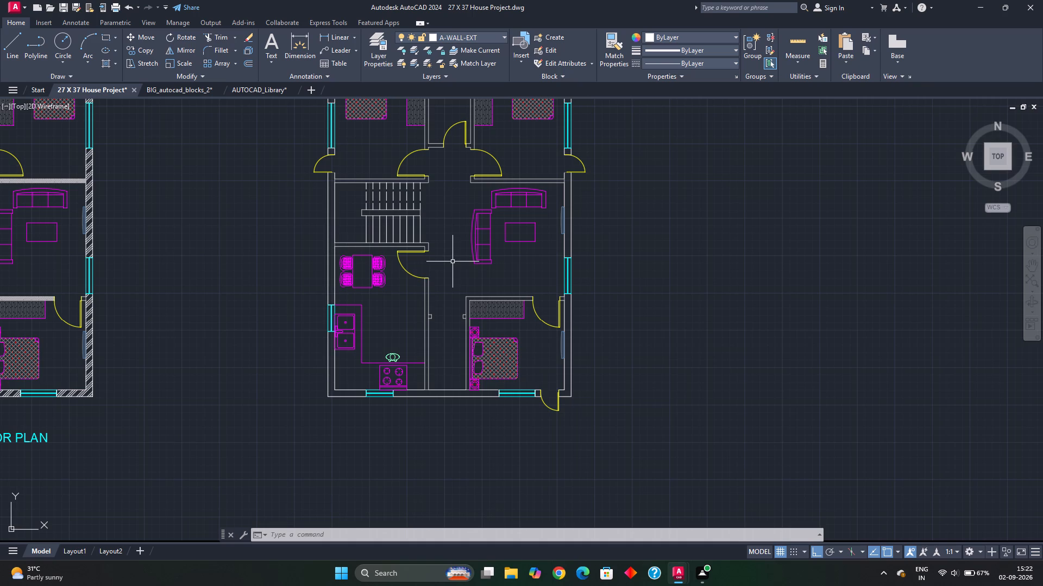
{"action": "scroll", "coordinate": [437, 316], "scroll_direction": "up", "scroll_amount": 1}
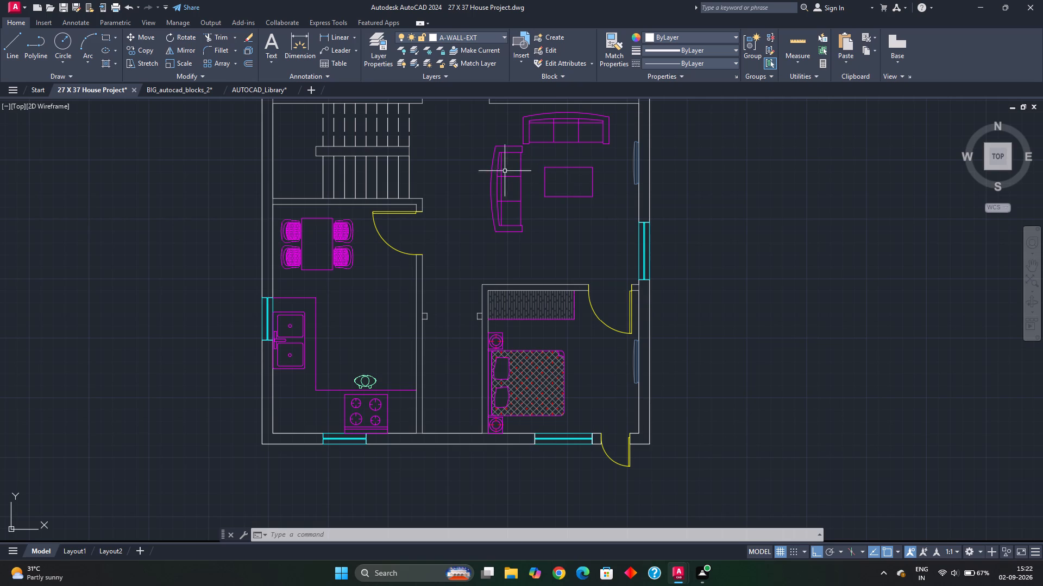
{"action": "left_click", "coordinate": [488, 137]}
{"action": "left_click", "coordinate": [526, 245]}
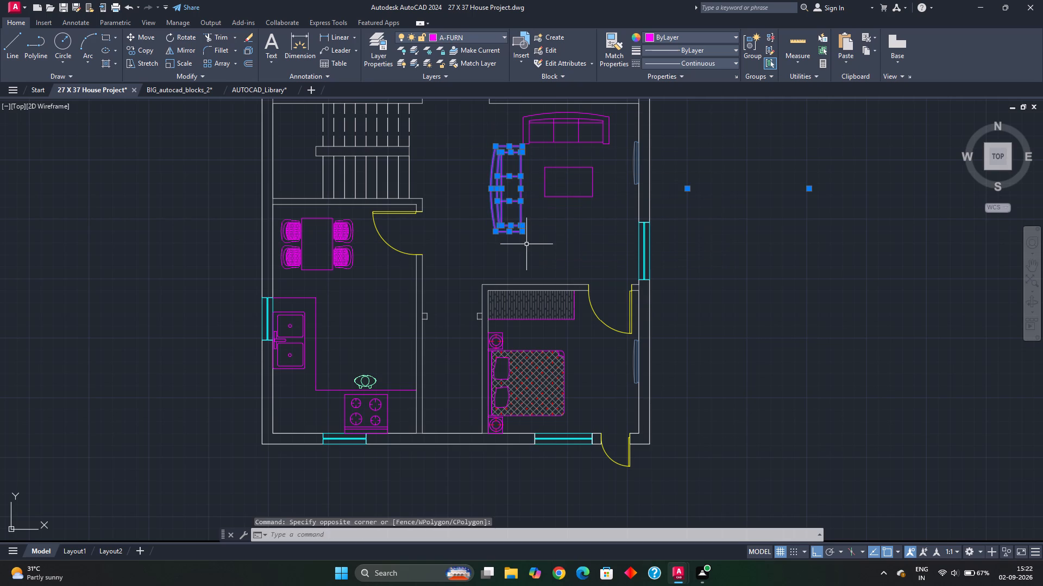
{"action": "key", "text": "Escape"}
{"action": "middle_click_drag", "start_coordinate": [472, 266], "coordinate": [481, 293]}
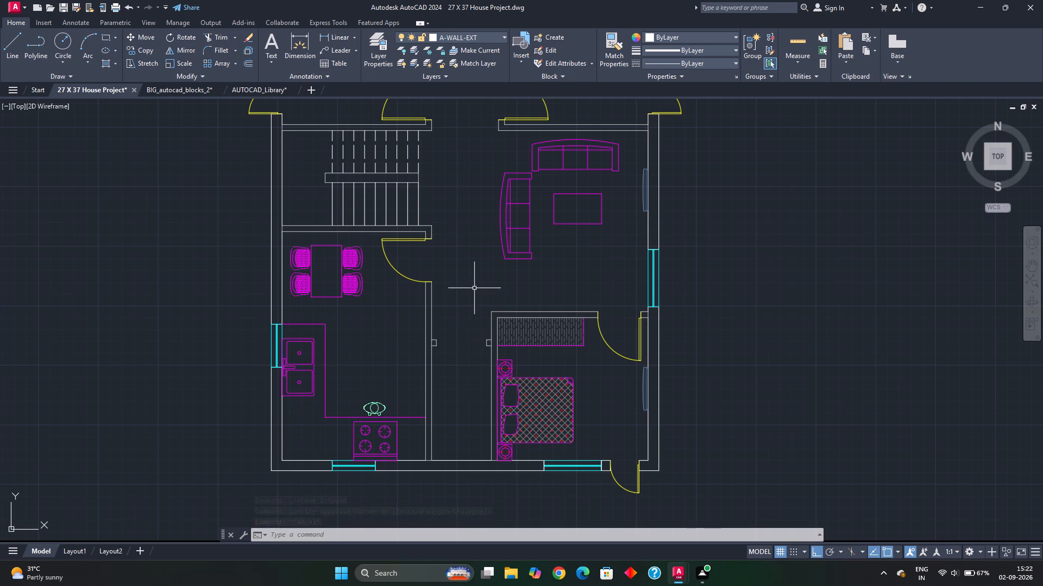
{"action": "middle_click_drag", "start_coordinate": [482, 313], "coordinate": [493, 360]}
{"action": "middle_click_drag", "start_coordinate": [486, 283], "coordinate": [493, 309]}
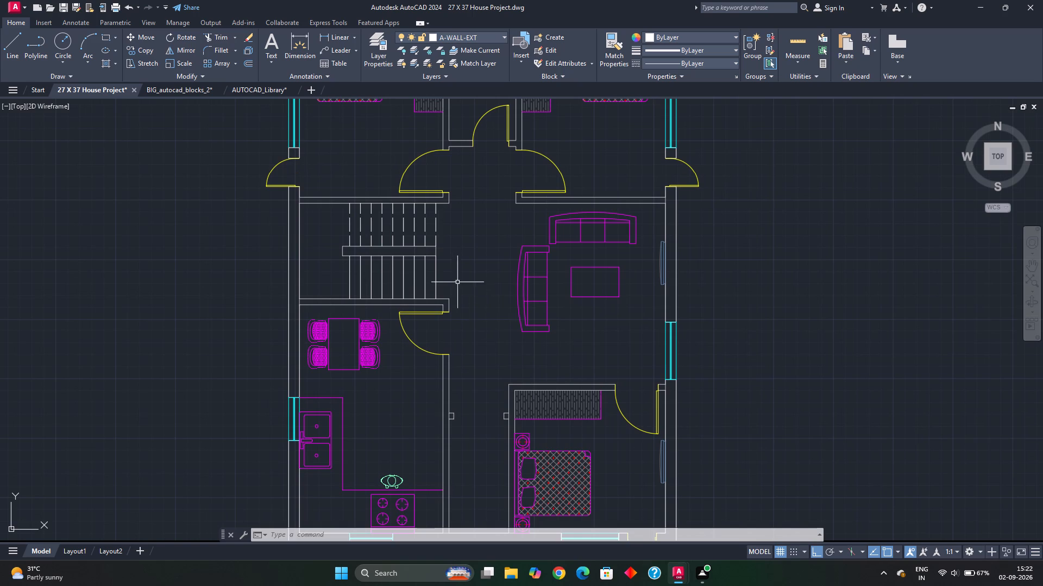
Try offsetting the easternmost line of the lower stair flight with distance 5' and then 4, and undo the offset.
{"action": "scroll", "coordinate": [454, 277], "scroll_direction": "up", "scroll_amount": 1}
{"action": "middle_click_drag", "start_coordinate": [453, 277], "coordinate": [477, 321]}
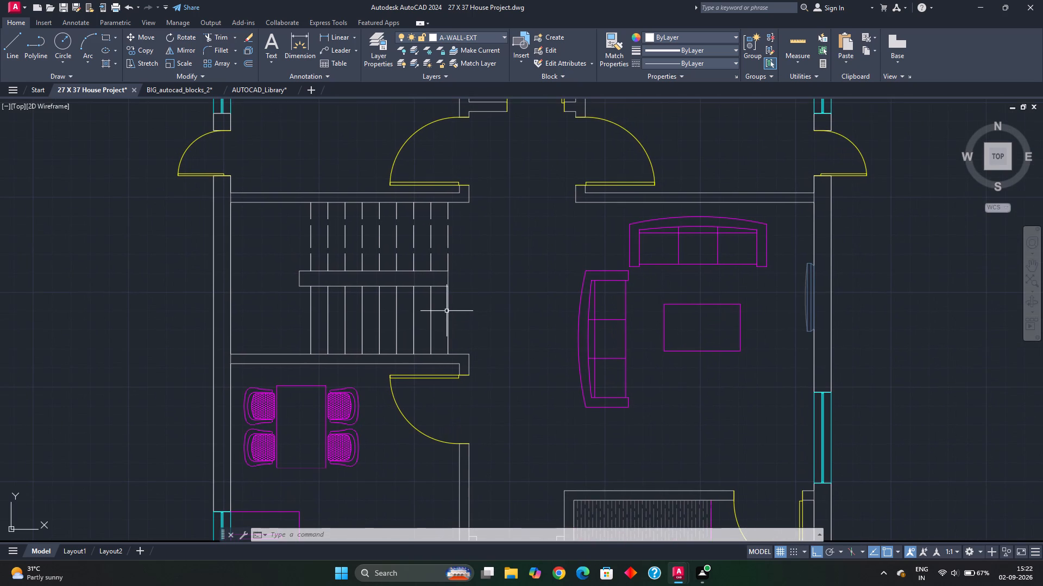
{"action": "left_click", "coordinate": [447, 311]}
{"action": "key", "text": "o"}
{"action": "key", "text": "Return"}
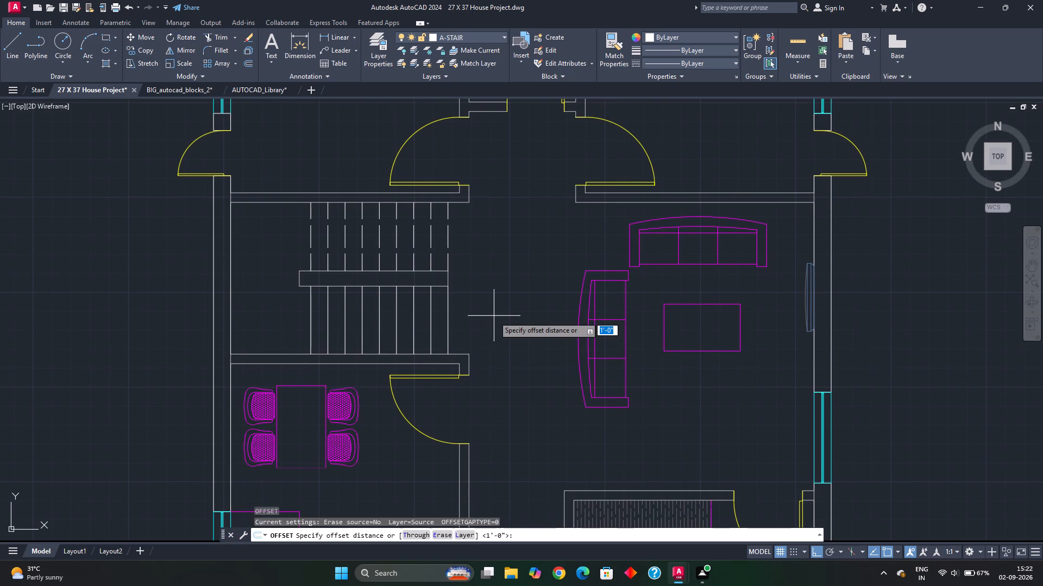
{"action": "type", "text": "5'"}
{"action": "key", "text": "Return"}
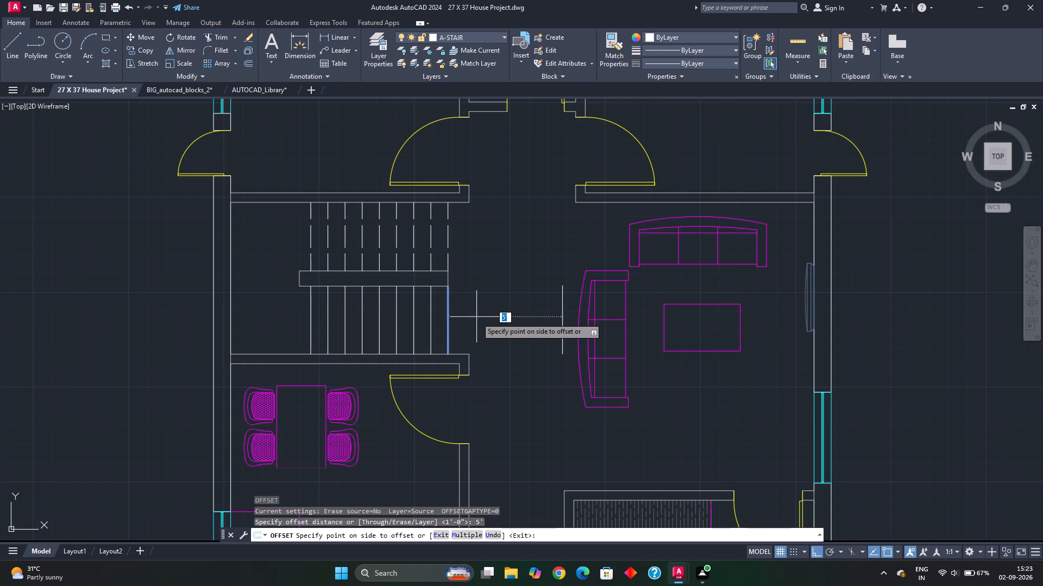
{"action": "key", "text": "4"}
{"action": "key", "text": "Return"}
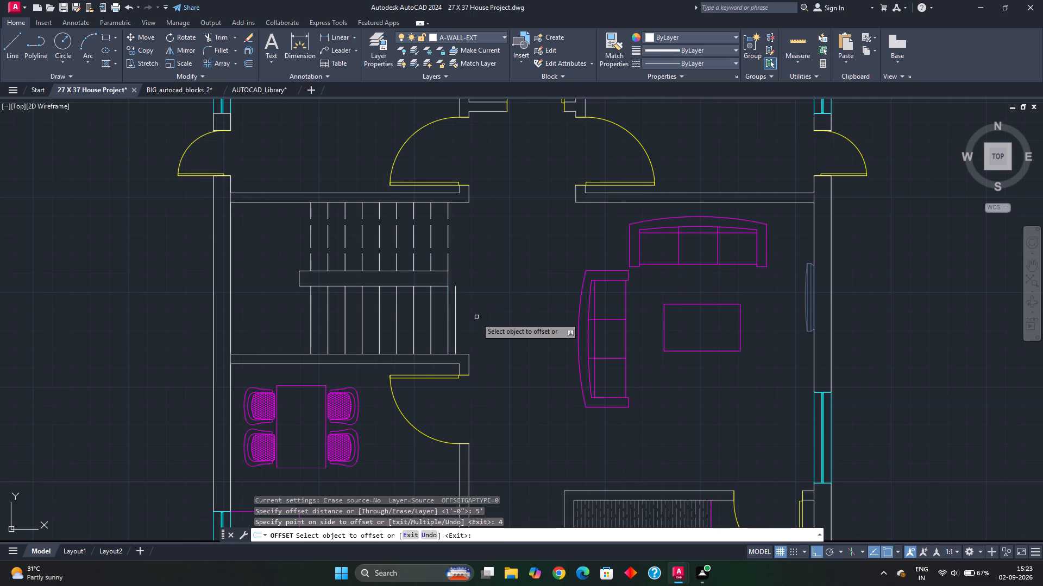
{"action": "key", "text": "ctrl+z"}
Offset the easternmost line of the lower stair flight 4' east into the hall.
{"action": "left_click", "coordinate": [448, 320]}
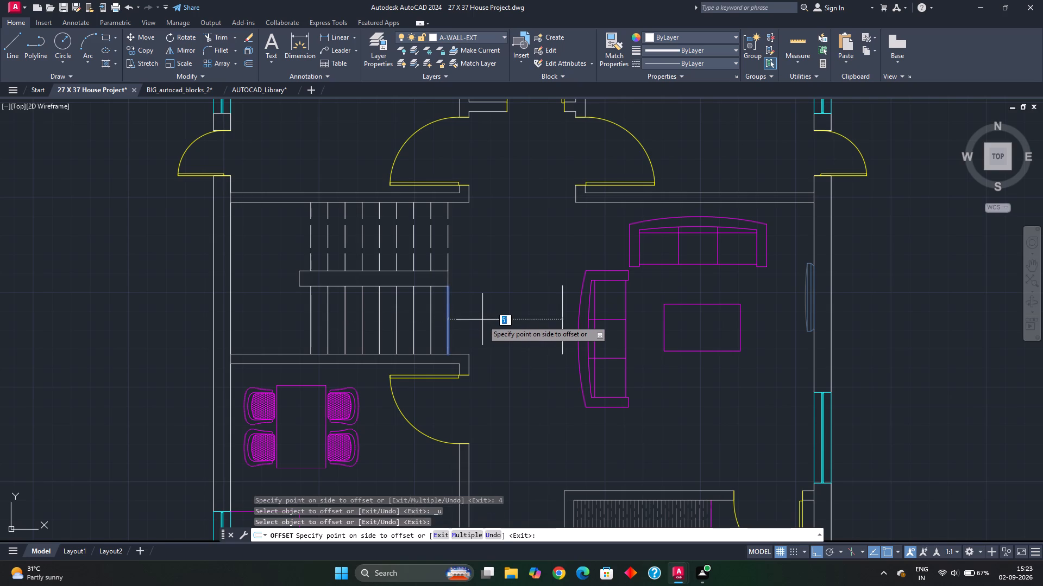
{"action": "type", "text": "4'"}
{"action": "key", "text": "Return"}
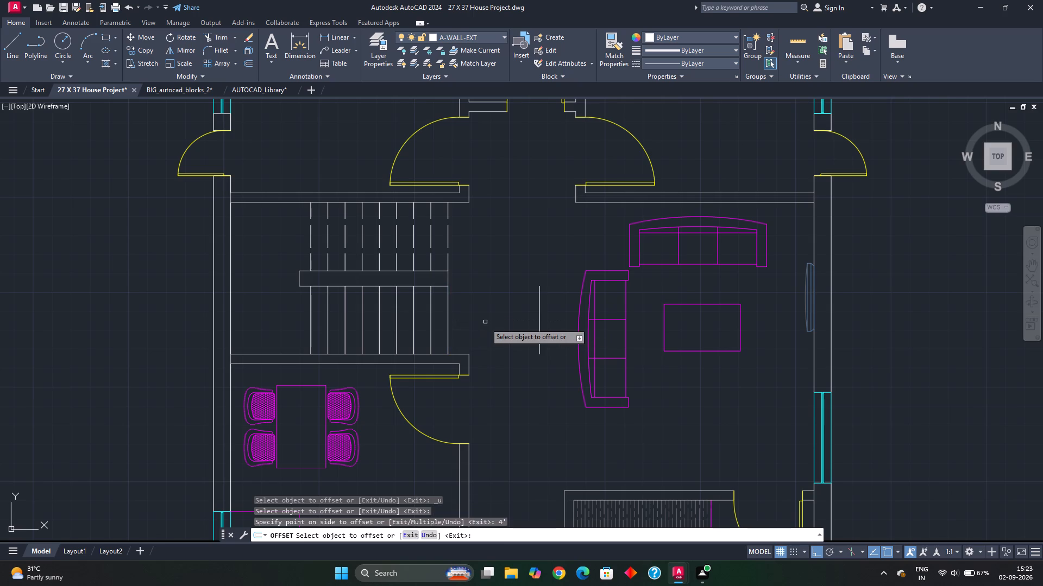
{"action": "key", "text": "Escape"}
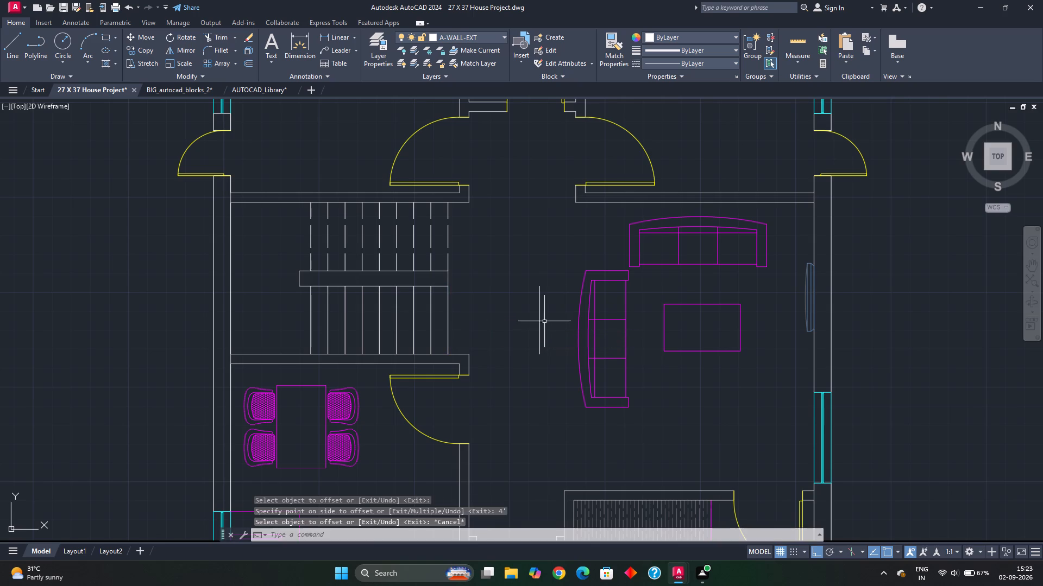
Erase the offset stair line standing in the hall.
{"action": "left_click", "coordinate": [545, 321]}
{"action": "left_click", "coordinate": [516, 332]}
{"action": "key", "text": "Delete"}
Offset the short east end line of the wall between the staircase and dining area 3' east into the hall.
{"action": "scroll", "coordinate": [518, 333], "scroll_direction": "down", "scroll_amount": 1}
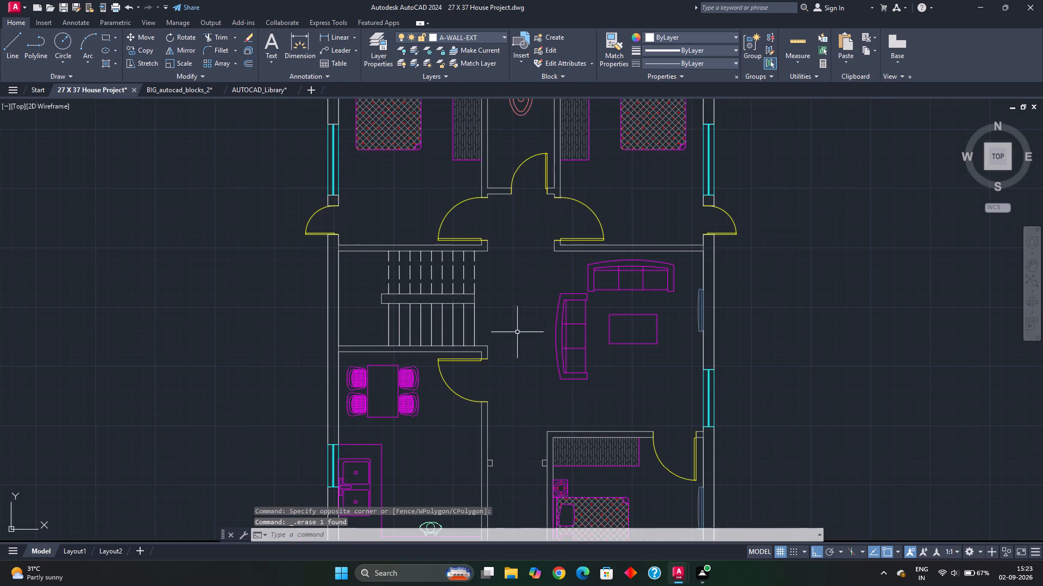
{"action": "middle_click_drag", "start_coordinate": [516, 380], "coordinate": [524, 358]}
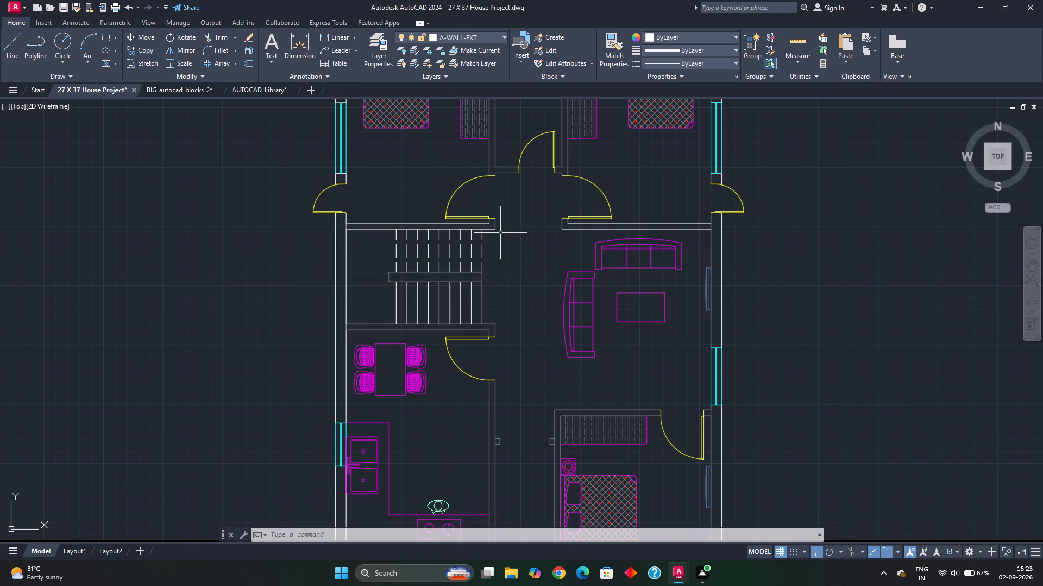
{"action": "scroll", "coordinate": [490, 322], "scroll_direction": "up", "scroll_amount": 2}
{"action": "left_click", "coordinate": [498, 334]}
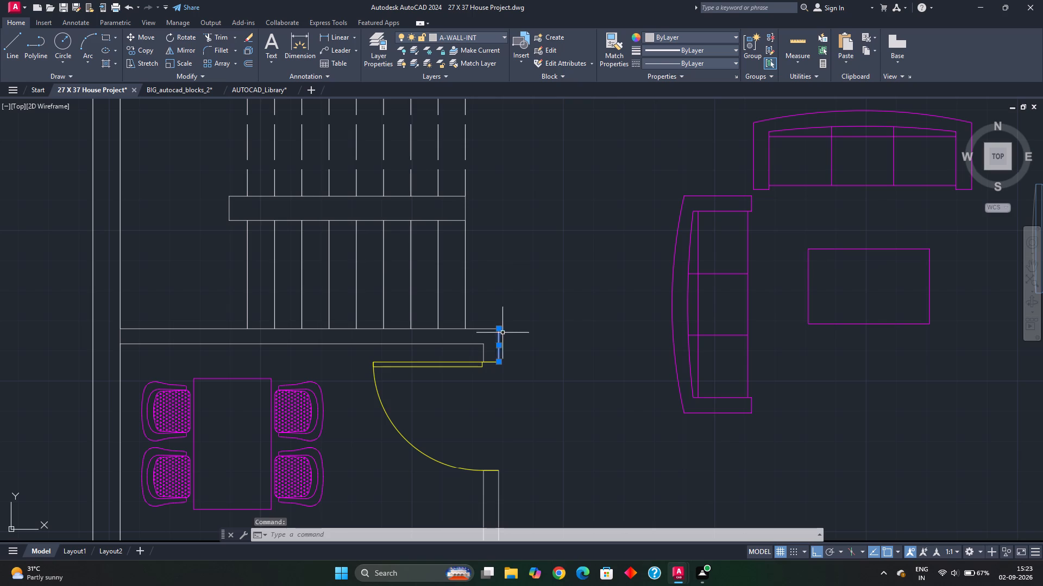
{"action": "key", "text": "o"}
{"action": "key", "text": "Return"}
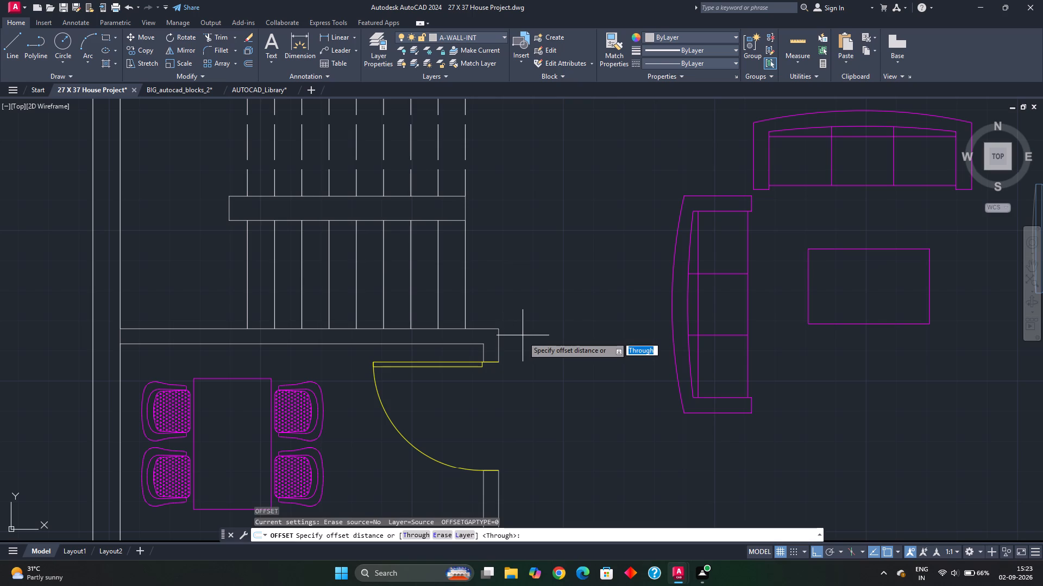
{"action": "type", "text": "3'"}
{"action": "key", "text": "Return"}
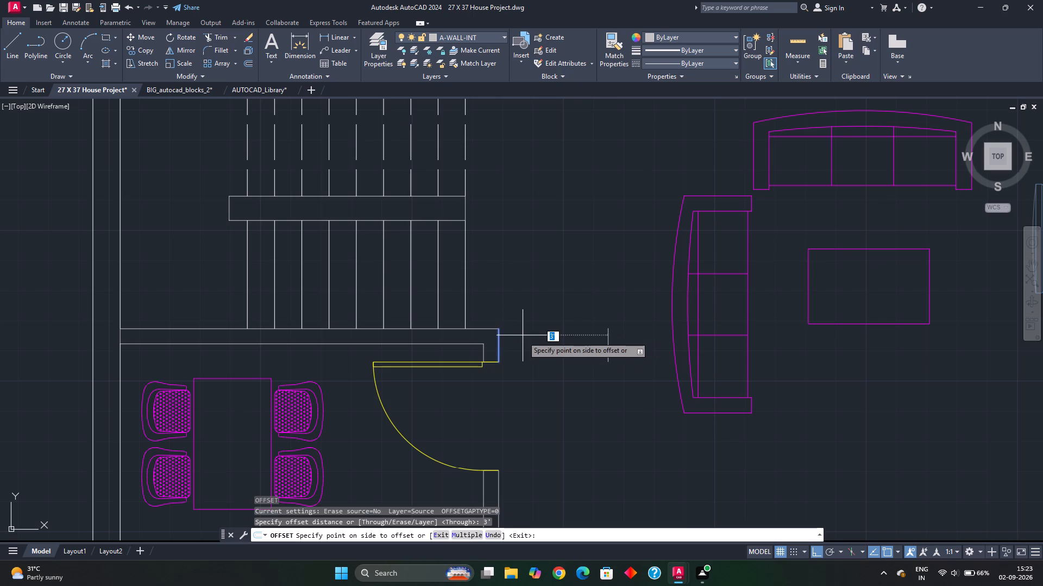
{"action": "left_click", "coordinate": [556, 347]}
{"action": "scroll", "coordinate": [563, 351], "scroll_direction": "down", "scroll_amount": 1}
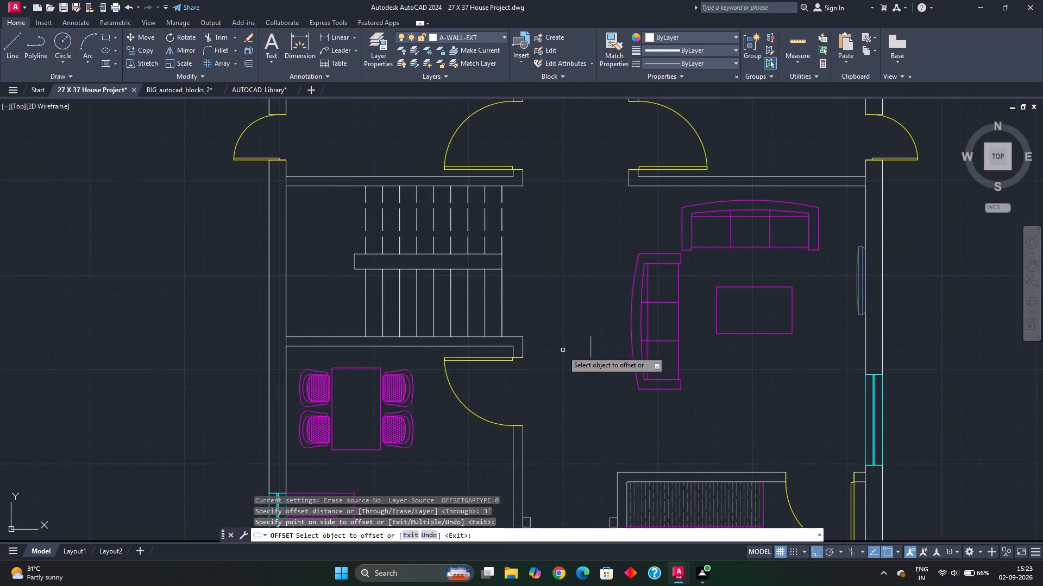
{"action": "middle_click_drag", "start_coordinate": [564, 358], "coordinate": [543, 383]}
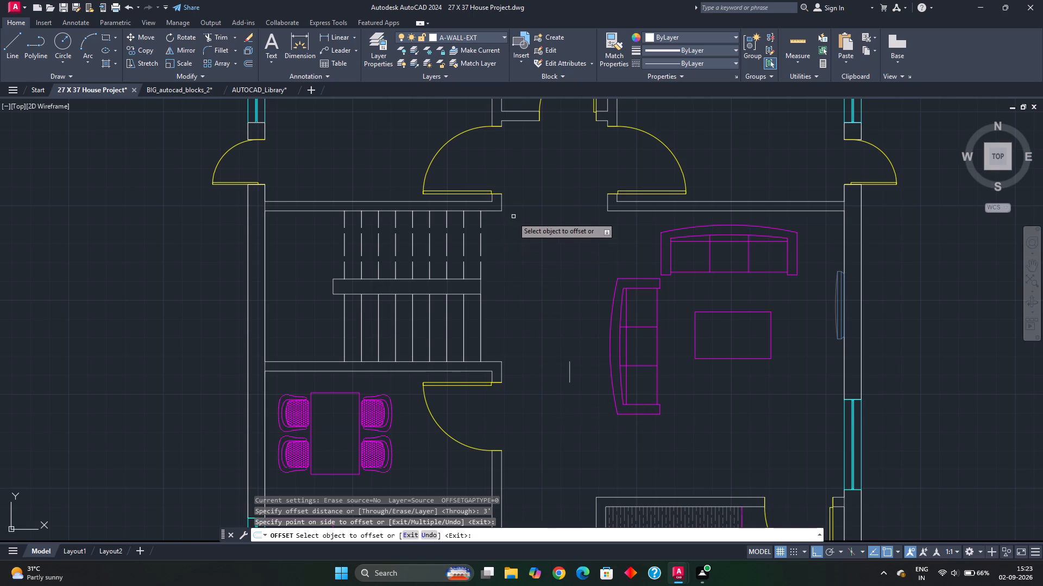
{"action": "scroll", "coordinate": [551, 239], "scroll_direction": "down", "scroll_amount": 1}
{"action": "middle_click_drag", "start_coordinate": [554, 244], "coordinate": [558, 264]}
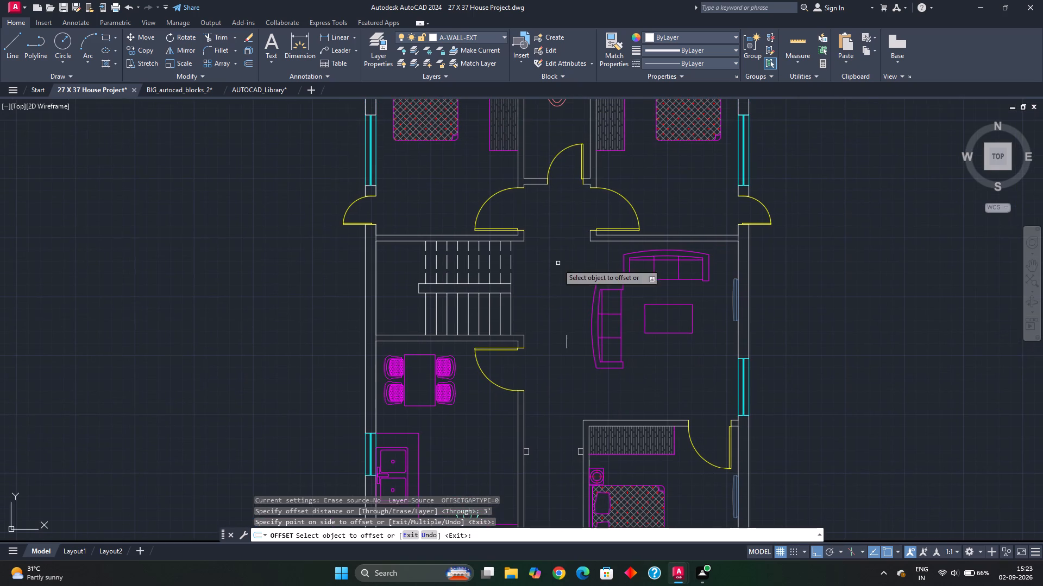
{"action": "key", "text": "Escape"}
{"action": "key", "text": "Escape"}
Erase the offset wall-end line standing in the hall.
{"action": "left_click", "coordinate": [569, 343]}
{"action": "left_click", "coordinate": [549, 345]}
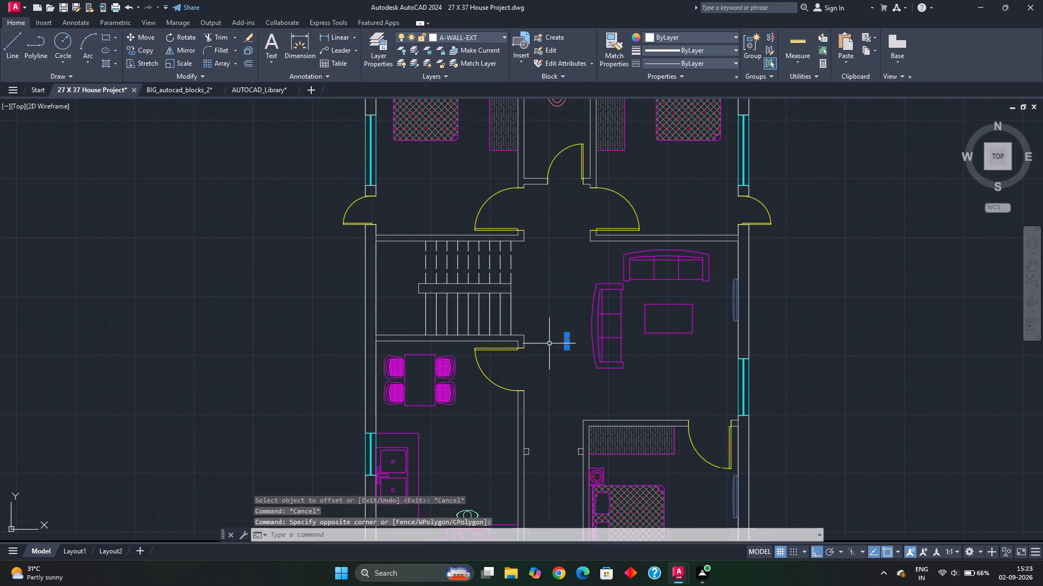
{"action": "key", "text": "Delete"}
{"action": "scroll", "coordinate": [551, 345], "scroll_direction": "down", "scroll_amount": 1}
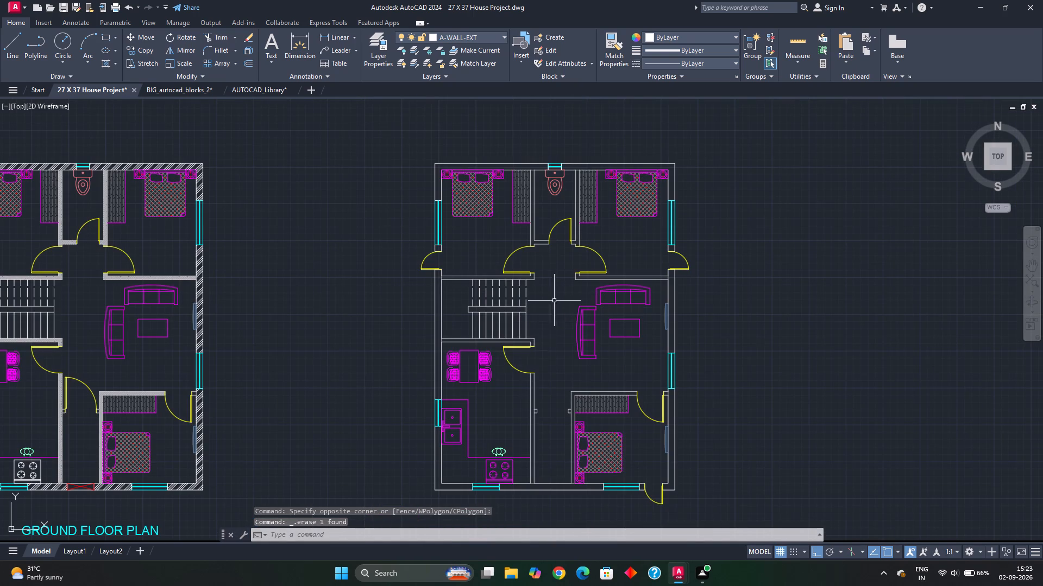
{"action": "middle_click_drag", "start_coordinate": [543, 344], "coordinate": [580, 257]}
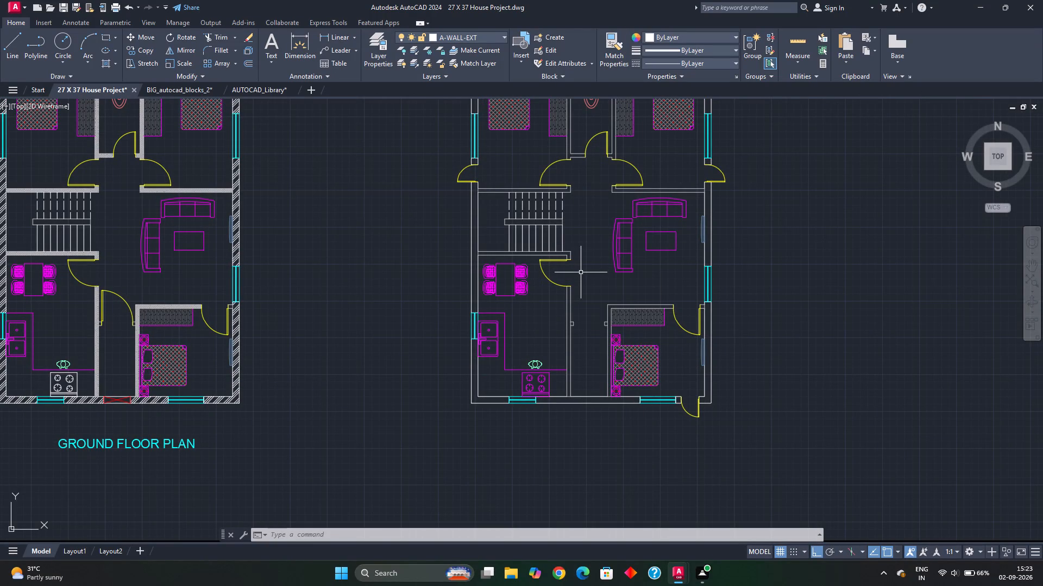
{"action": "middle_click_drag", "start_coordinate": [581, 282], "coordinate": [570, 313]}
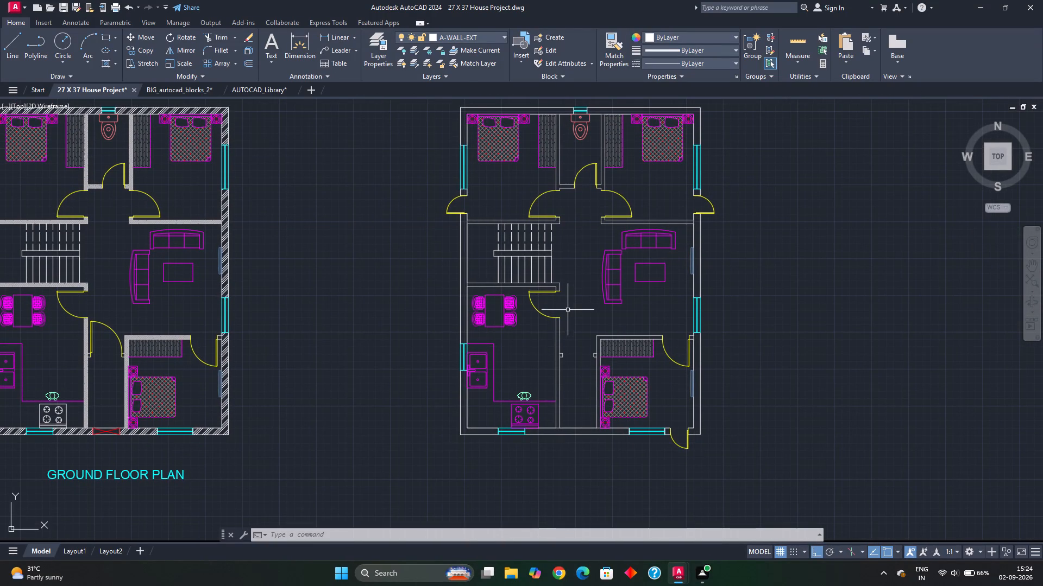
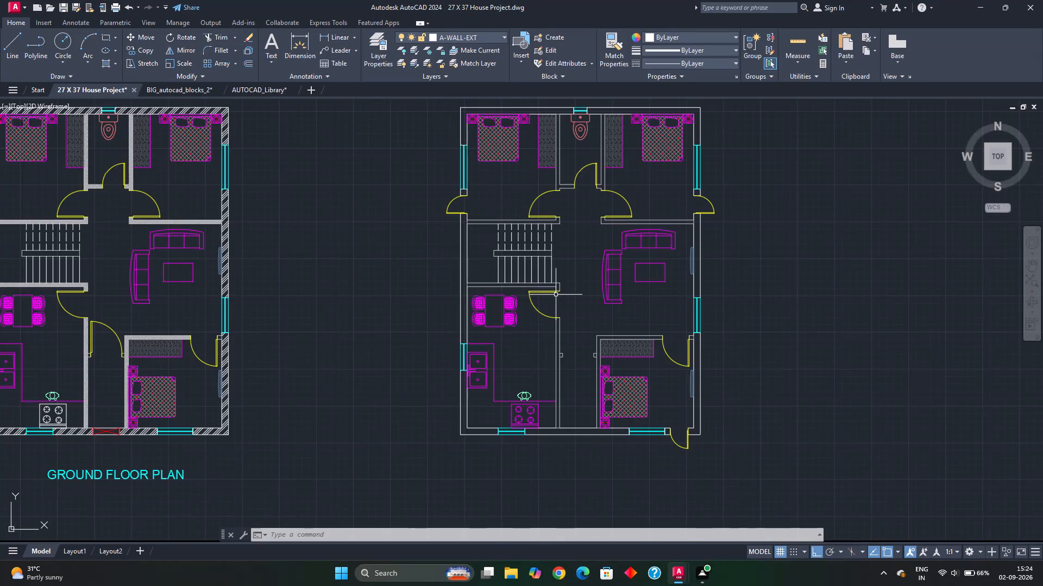
Move the two sofas and the coffee table in the unhatched plan's living room about 1'-1" horizontally toward the exterior window wall.
{"action": "middle_click_drag", "start_coordinate": [623, 284], "coordinate": [571, 326]}
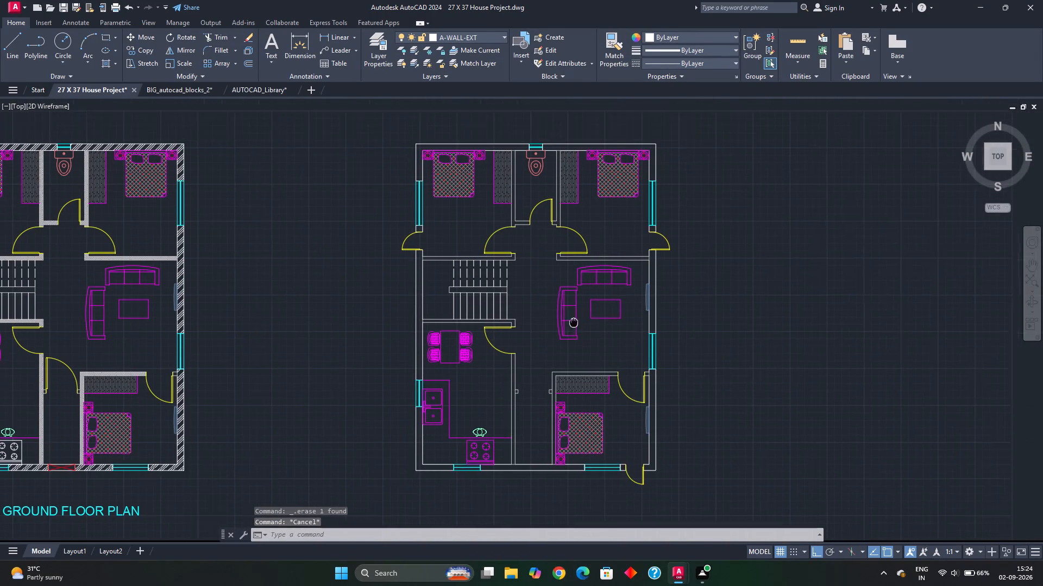
{"action": "middle_click_drag", "start_coordinate": [571, 326], "coordinate": [564, 328]}
{"action": "scroll", "coordinate": [543, 292], "scroll_direction": "up", "scroll_amount": 1}
{"action": "left_click", "coordinate": [533, 254]}
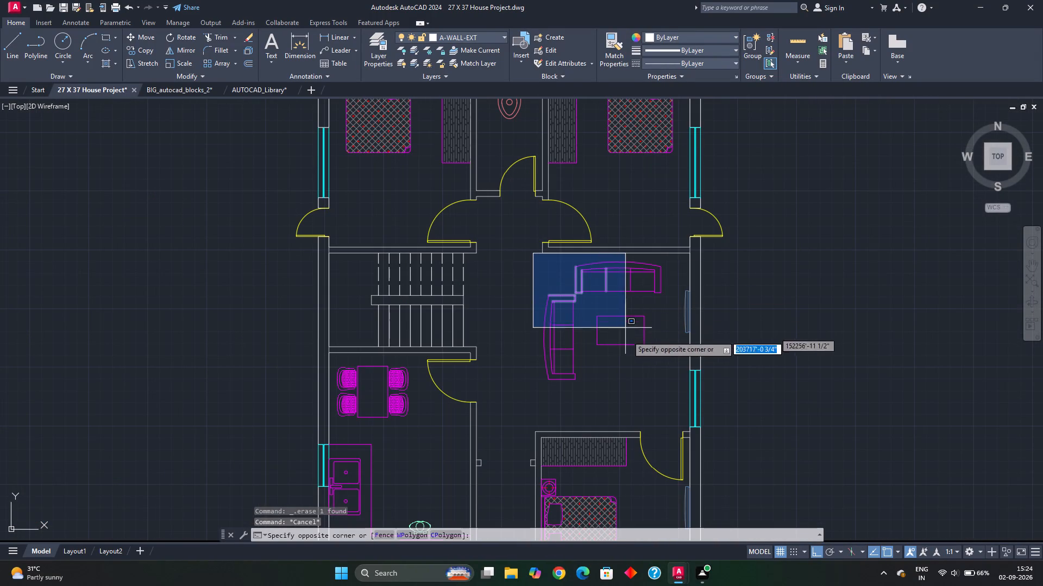
{"action": "left_click", "coordinate": [665, 395]}
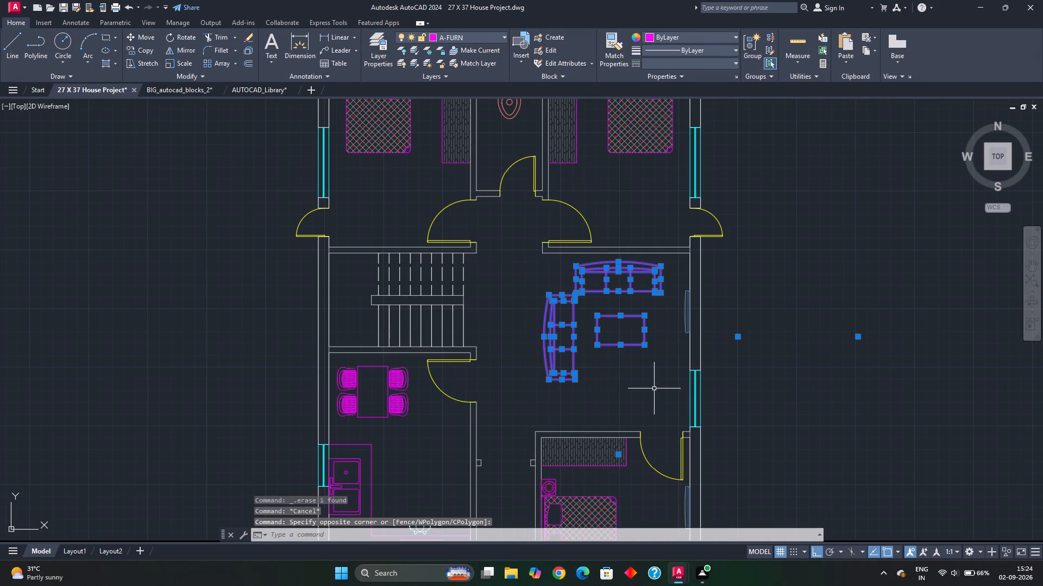
{"action": "key", "text": "m"}
{"action": "key", "text": "Return"}
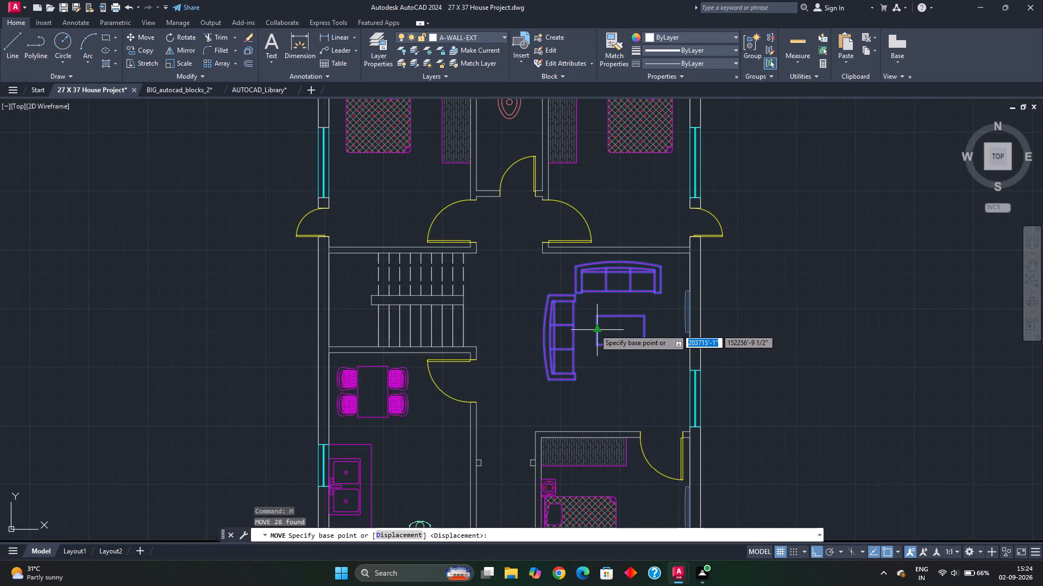
{"action": "left_click", "coordinate": [595, 329]}
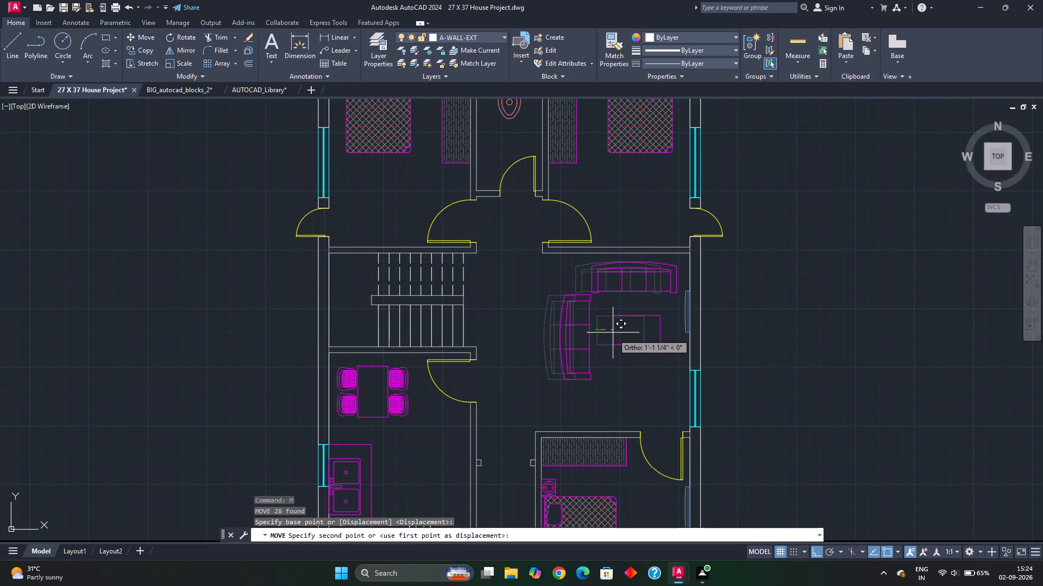
{"action": "left_click", "coordinate": [613, 334]}
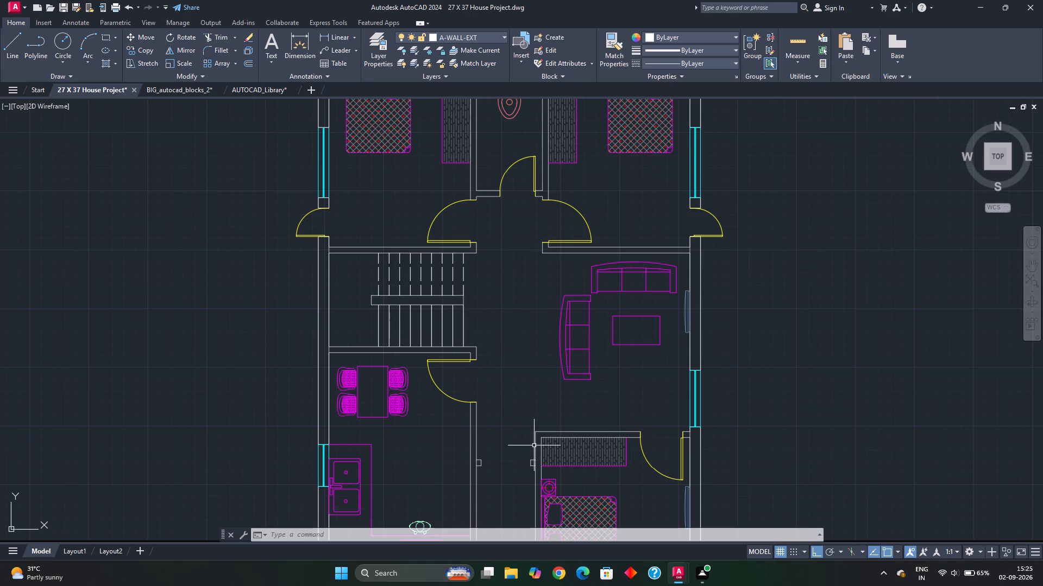
Extend the lower bedroom's corridor-side wall line up to the toilet wall, and both staircase wall lines across the corridor to meet it.
{"action": "key", "text": "e"}
{"action": "key", "text": "x"}
{"action": "key", "text": "space"}
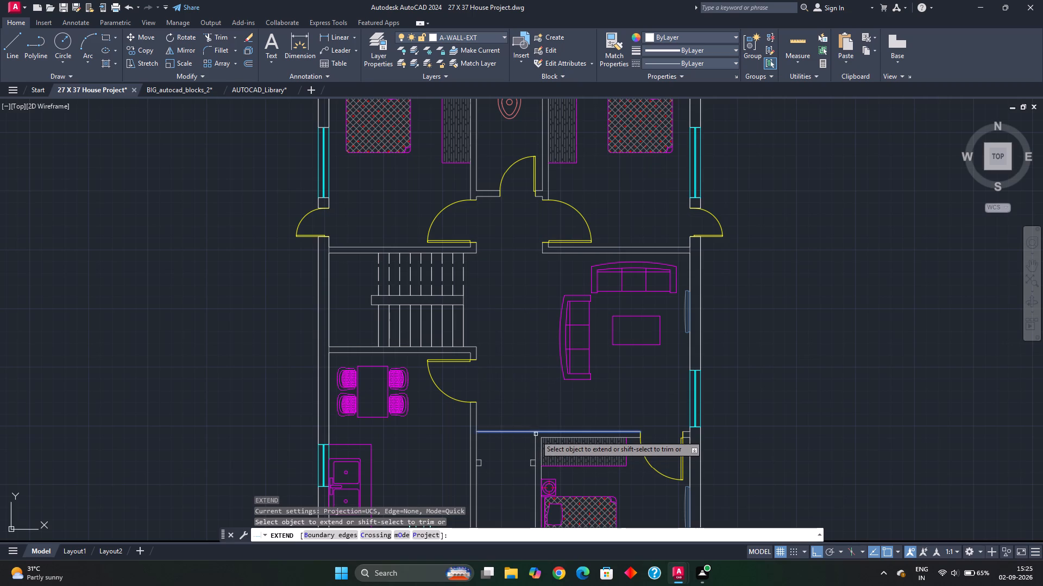
{"action": "left_click", "coordinate": [535, 439]}
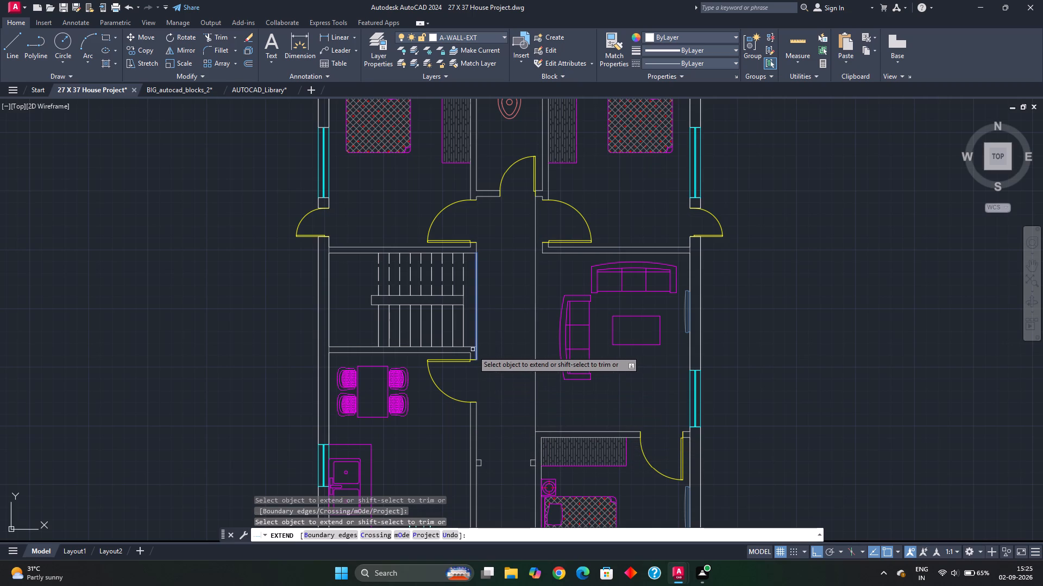
{"action": "left_click", "coordinate": [472, 348]}
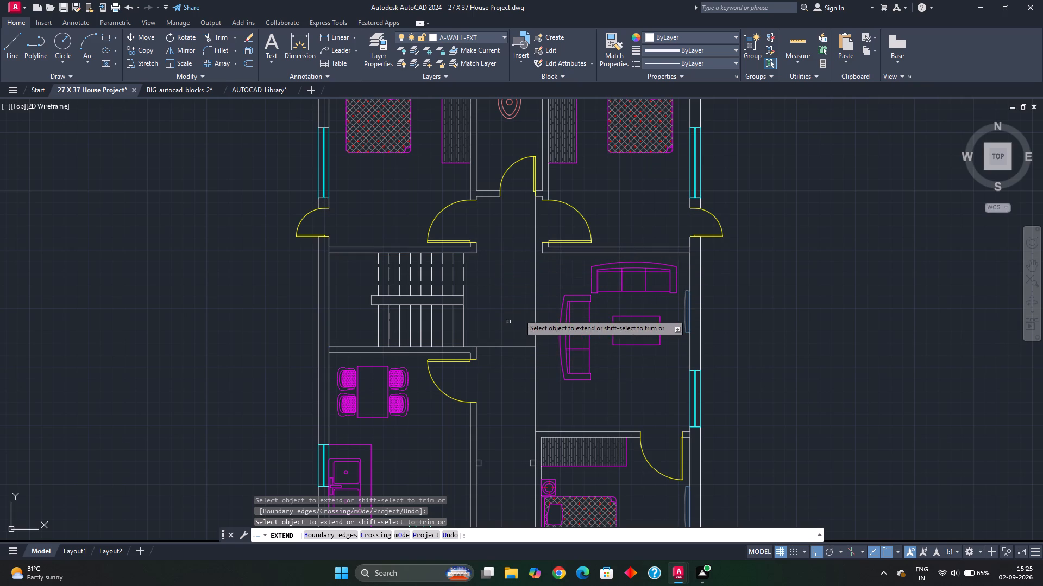
{"action": "left_click", "coordinate": [471, 254]}
{"action": "middle_click_drag", "start_coordinate": [495, 294], "coordinate": [489, 265]}
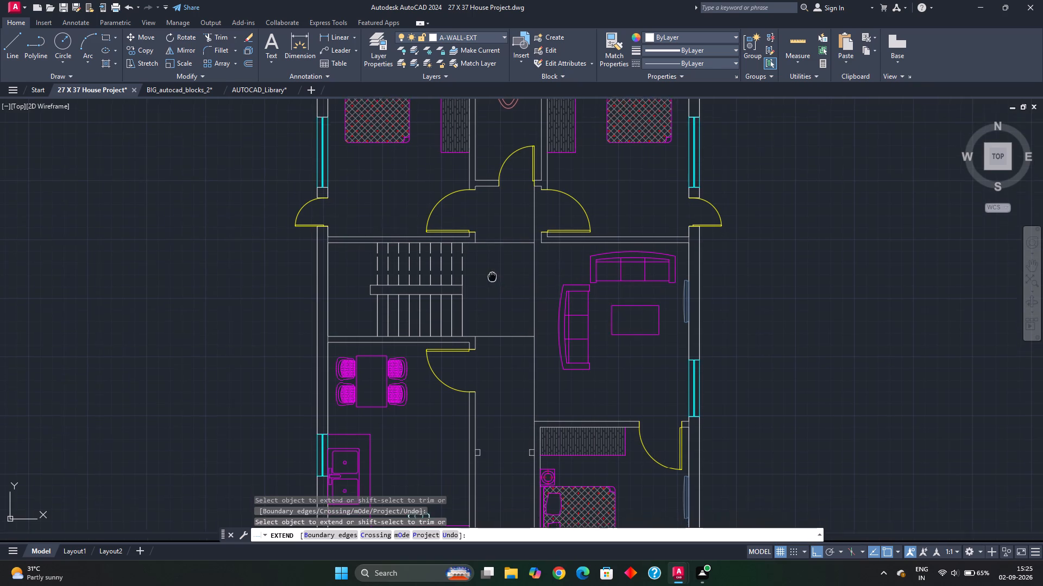
{"action": "middle_click_drag", "start_coordinate": [489, 265], "coordinate": [488, 259]}
{"action": "key", "text": "Escape"}
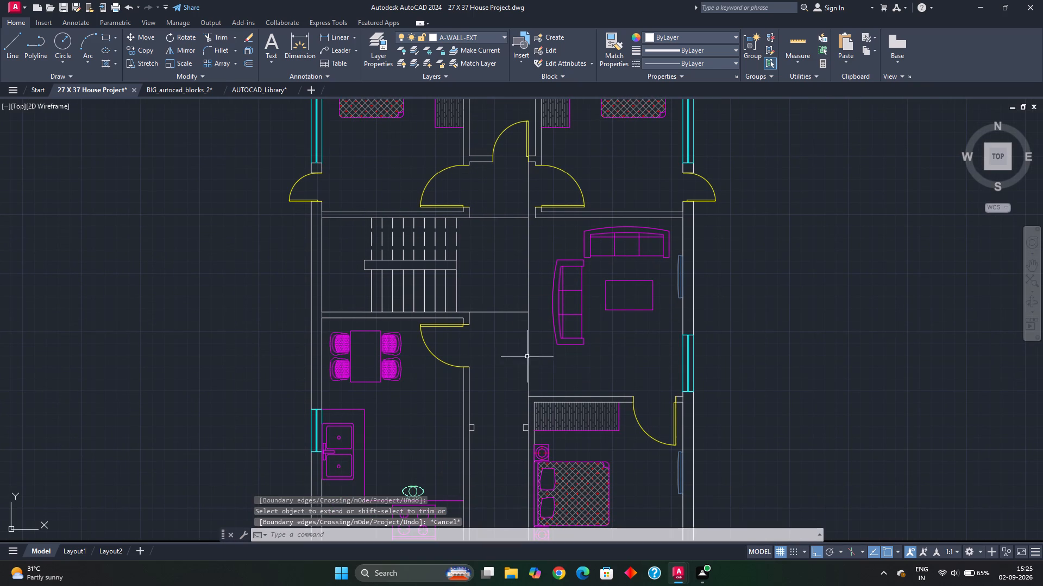
Draw a horizontal line about 2'-8" long below the extended lower staircase line, level with the dining-side wall face, ending at the new vertical line.
{"action": "middle_click_drag", "start_coordinate": [527, 357], "coordinate": [506, 338]}
{"action": "middle_click_drag", "start_coordinate": [497, 313], "coordinate": [460, 305]}
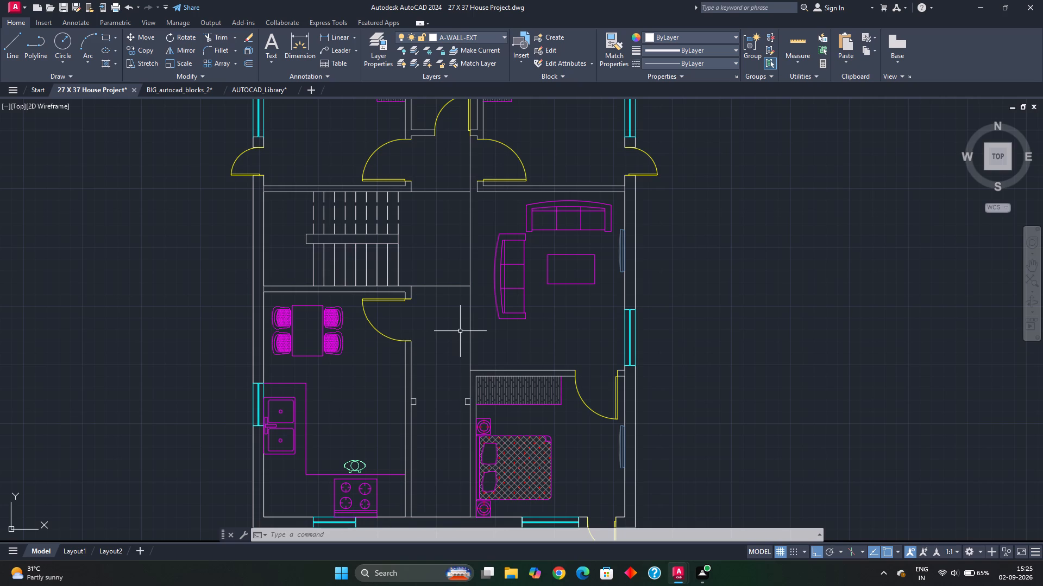
{"action": "scroll", "coordinate": [431, 260], "scroll_direction": "up", "scroll_amount": 1}
{"action": "middle_click_drag", "start_coordinate": [430, 259], "coordinate": [423, 289]}
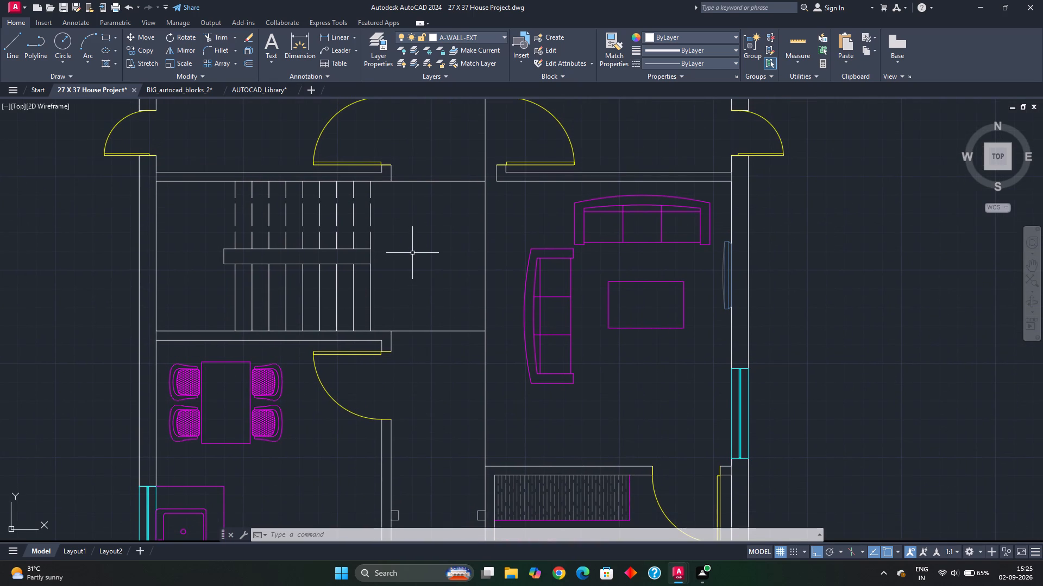
{"action": "left_click", "coordinate": [430, 333]}
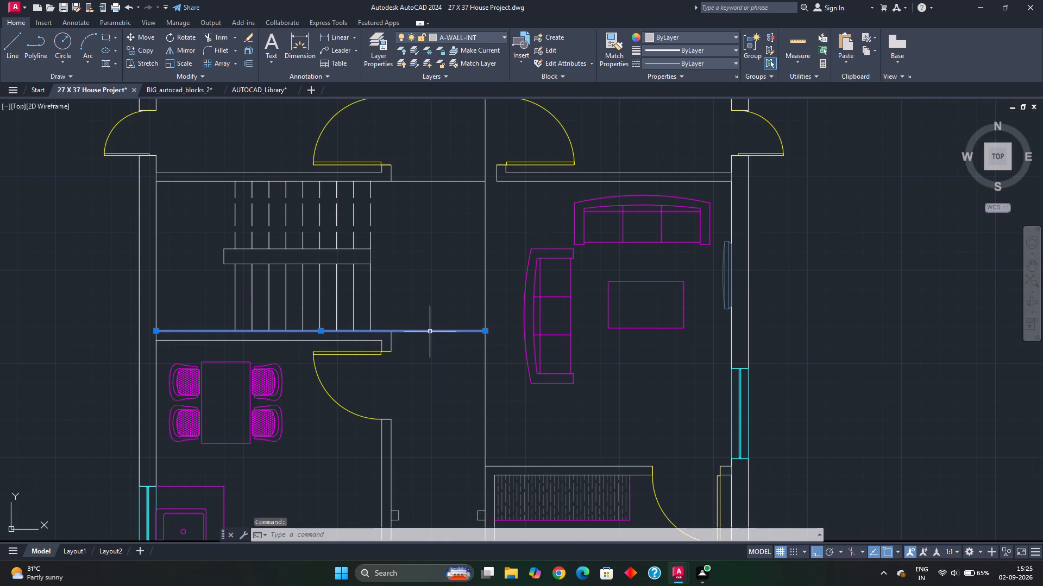
{"action": "key", "text": "Escape"}
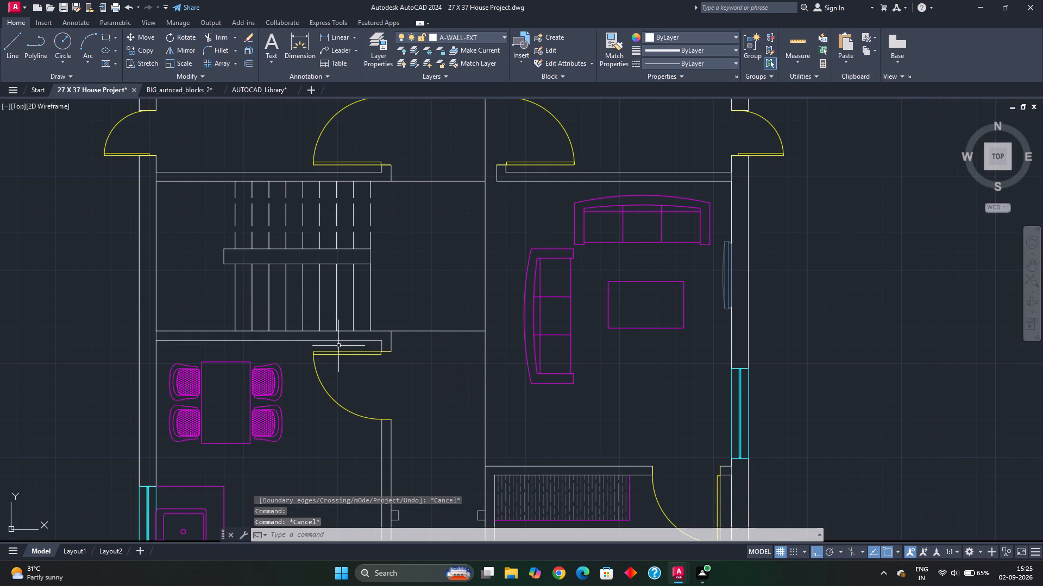
{"action": "scroll", "coordinate": [401, 337], "scroll_direction": "up", "scroll_amount": 1}
{"action": "middle_click_drag", "start_coordinate": [401, 338], "coordinate": [402, 338]}
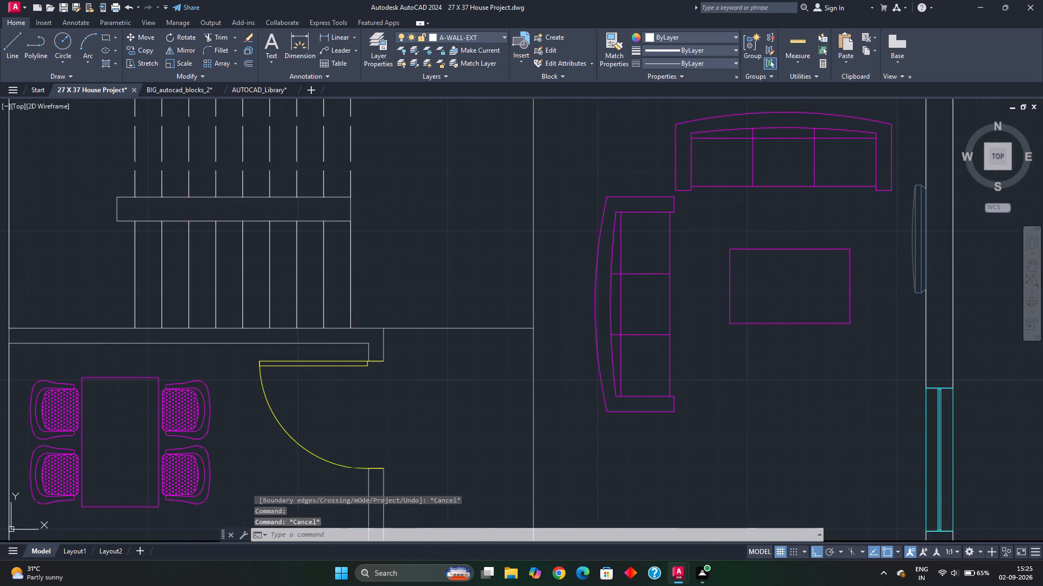
{"action": "middle_click_drag", "start_coordinate": [402, 338], "coordinate": [405, 348]}
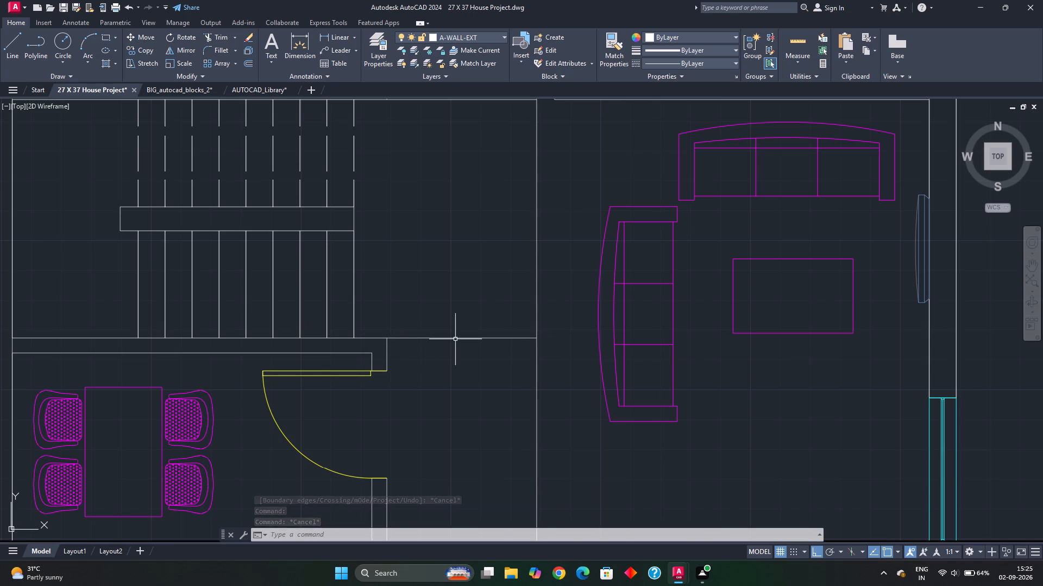
{"action": "scroll", "coordinate": [419, 337], "scroll_direction": "up", "scroll_amount": 1}
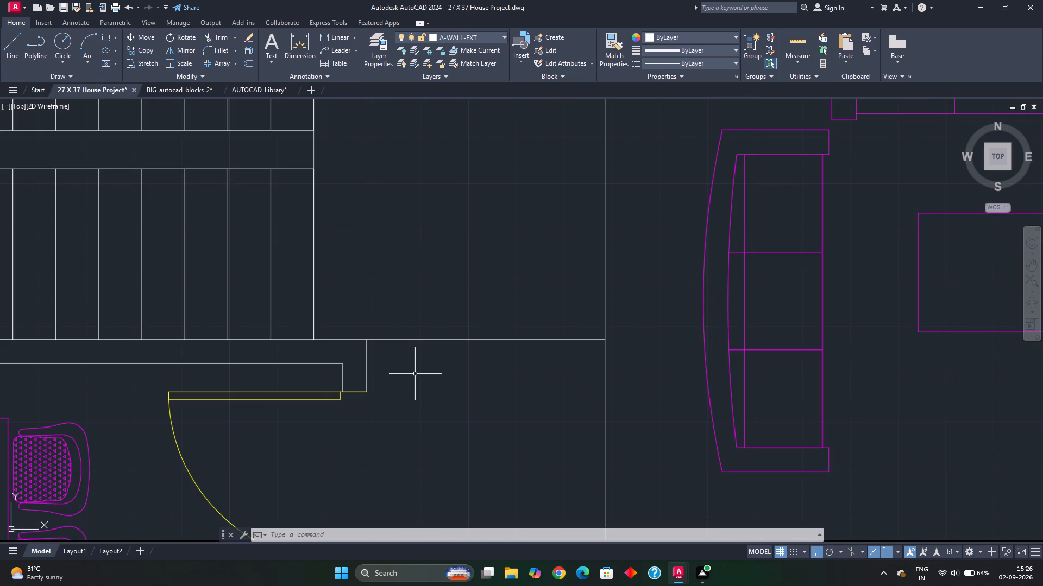
{"action": "key", "text": "l"}
{"action": "key", "text": "Return"}
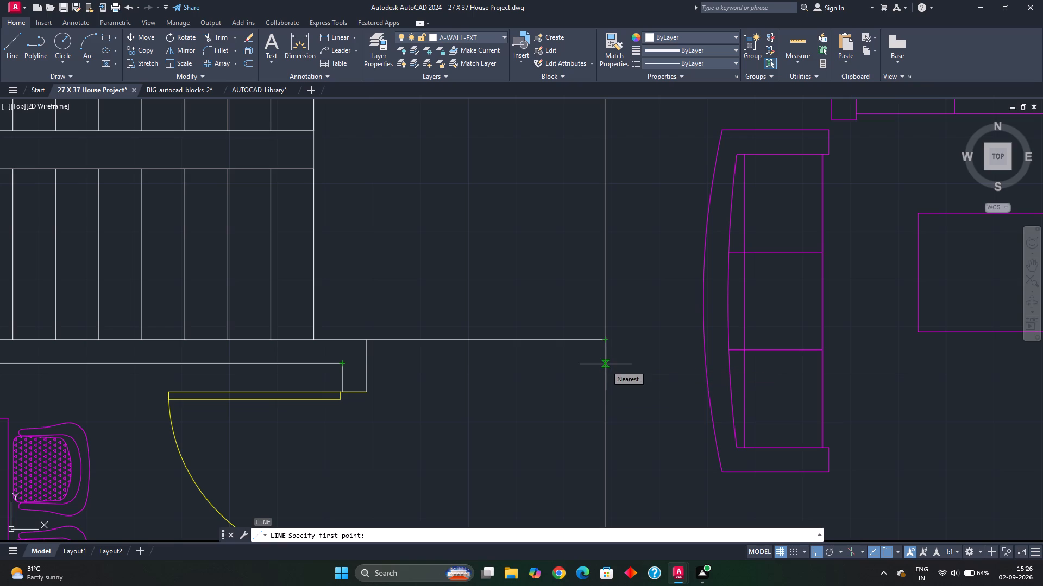
{"action": "left_click", "coordinate": [451, 368]}
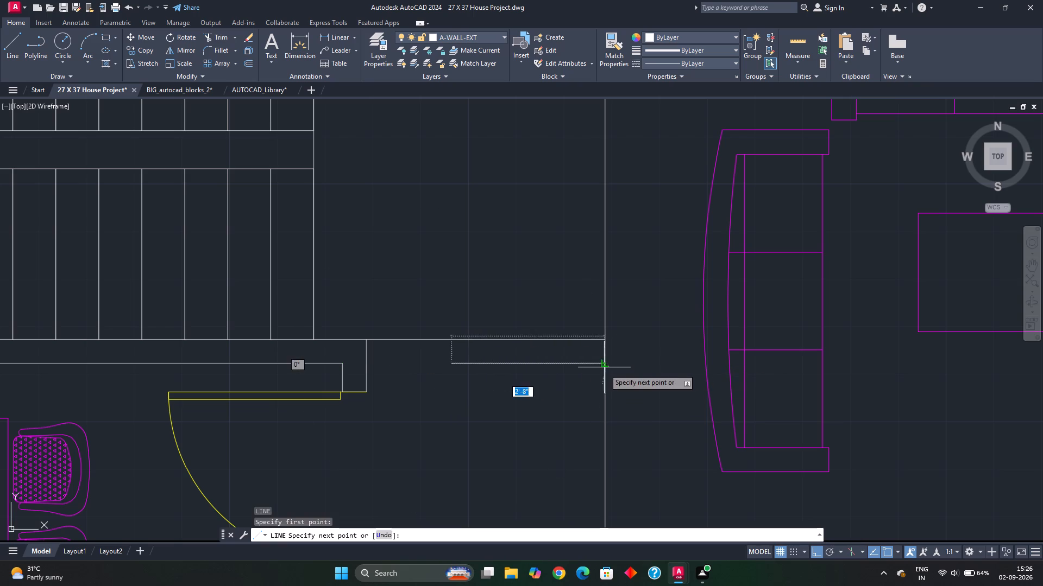
{"action": "left_click", "coordinate": [605, 366]}
{"action": "key", "text": "Escape"}
{"action": "key", "text": "Escape"}
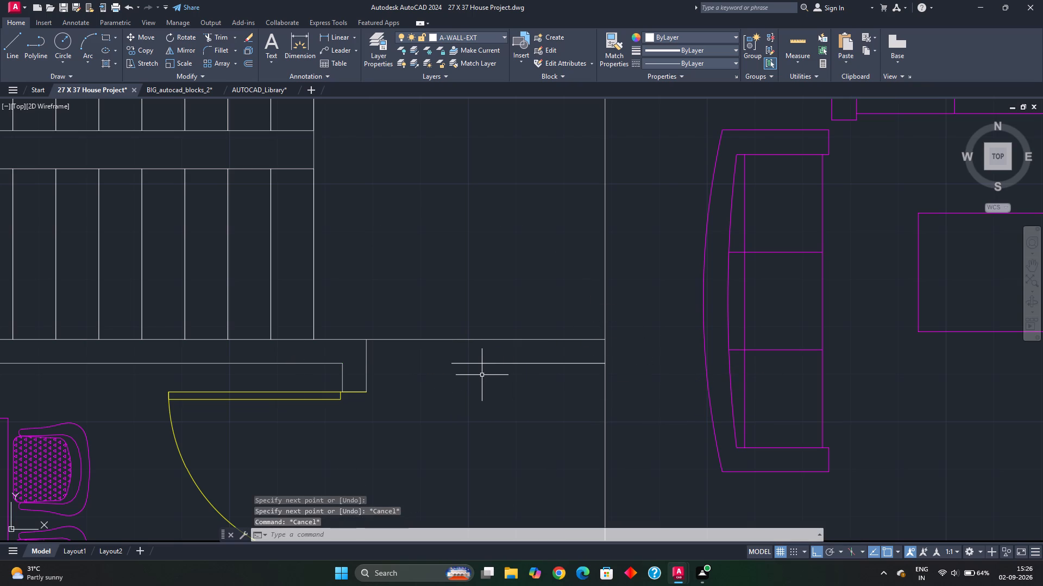
Extend the new horizontal line's free end across the corridor to the wall end beside the dining room door.
{"action": "type", "text": "EX"}
{"action": "key", "text": "space"}
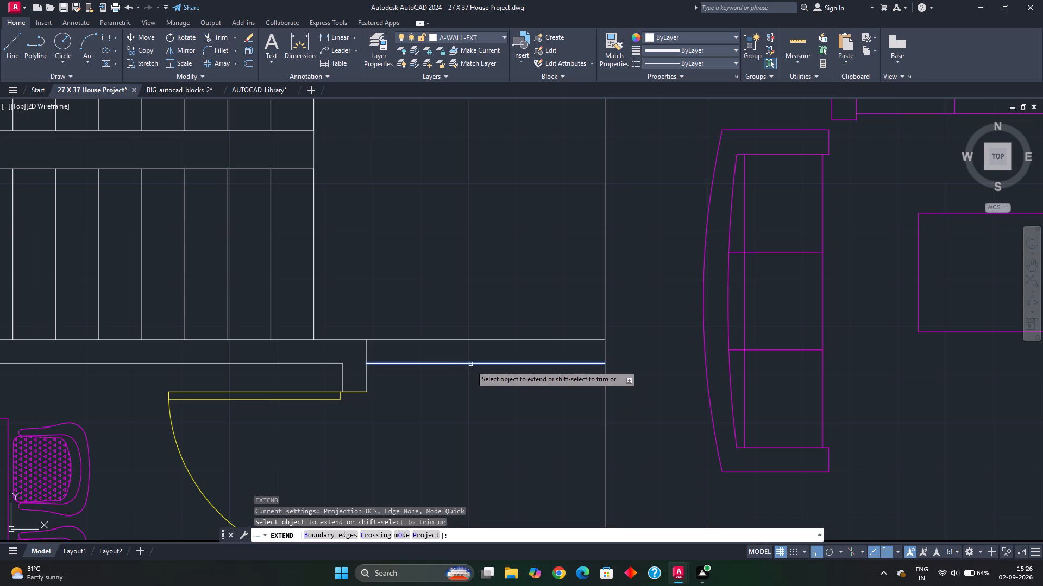
{"action": "left_click", "coordinate": [470, 365]}
{"action": "key", "text": "Escape"}
{"action": "scroll", "coordinate": [437, 393], "scroll_direction": "down", "scroll_amount": 2}
{"action": "middle_click_drag", "start_coordinate": [439, 398], "coordinate": [407, 354]}
{"action": "key", "text": "Escape"}
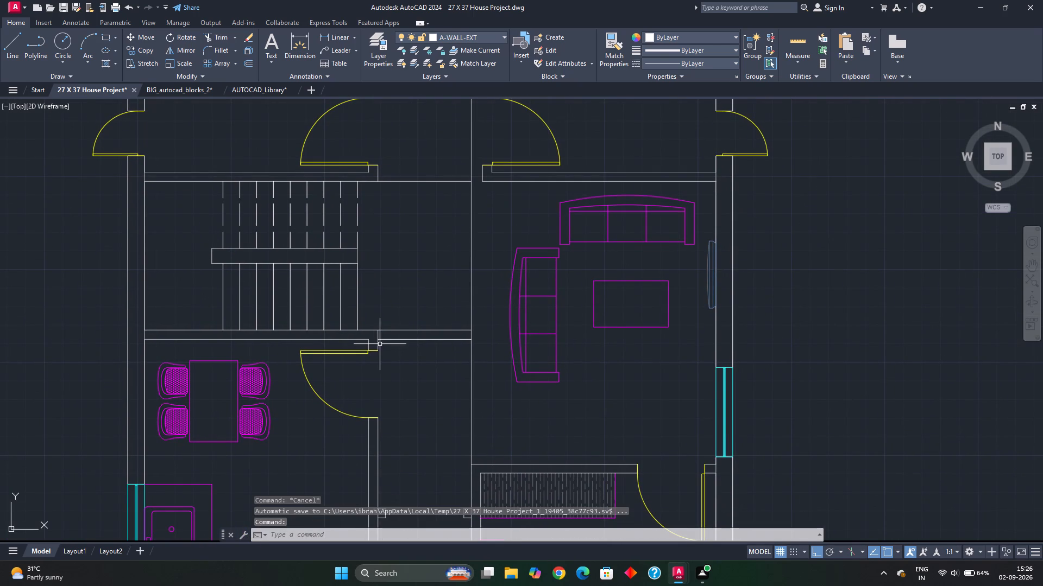
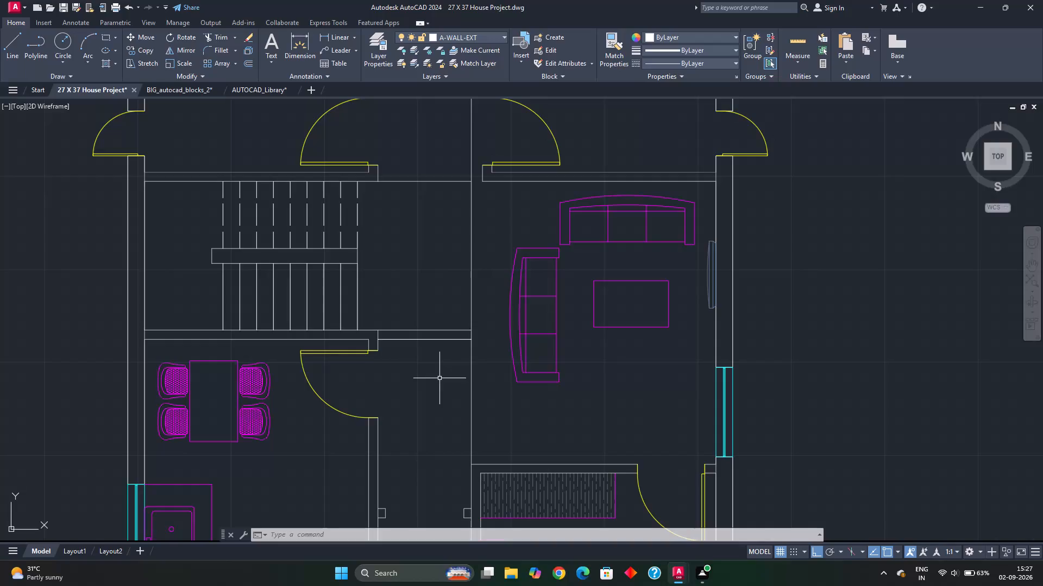
Undo the wall lines just drawn and extended around the staircase and corridor in the unhatched plan.
{"action": "key", "text": "ctrl+z"}
{"action": "scroll", "coordinate": [530, 341], "scroll_direction": "down", "scroll_amount": 1}
{"action": "key", "text": "z"}
{"action": "key", "text": "ctrl+z"}
{"action": "key", "text": "ctrl+z"}
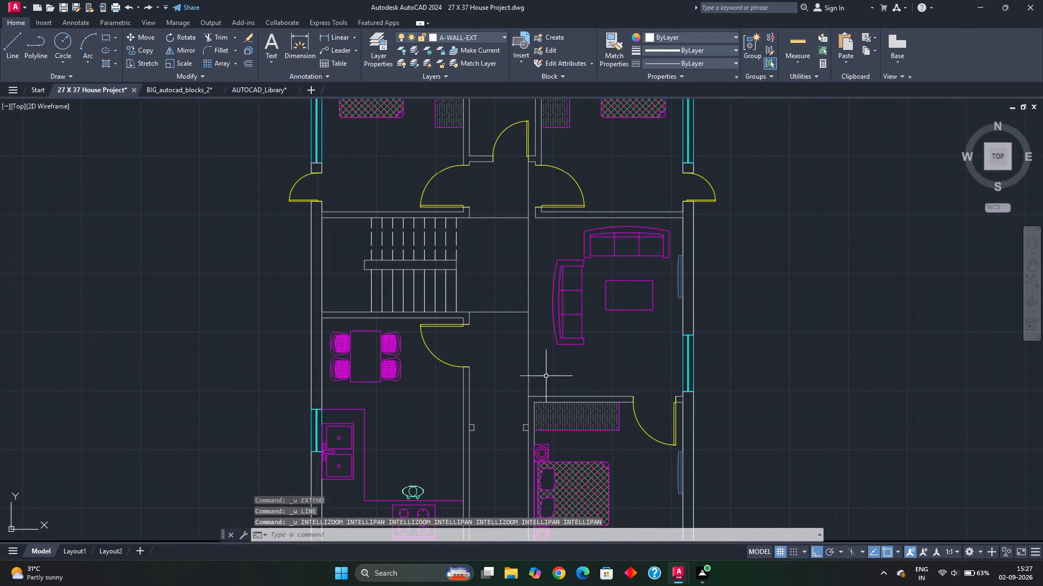
{"action": "key", "text": "ctrl+z"}
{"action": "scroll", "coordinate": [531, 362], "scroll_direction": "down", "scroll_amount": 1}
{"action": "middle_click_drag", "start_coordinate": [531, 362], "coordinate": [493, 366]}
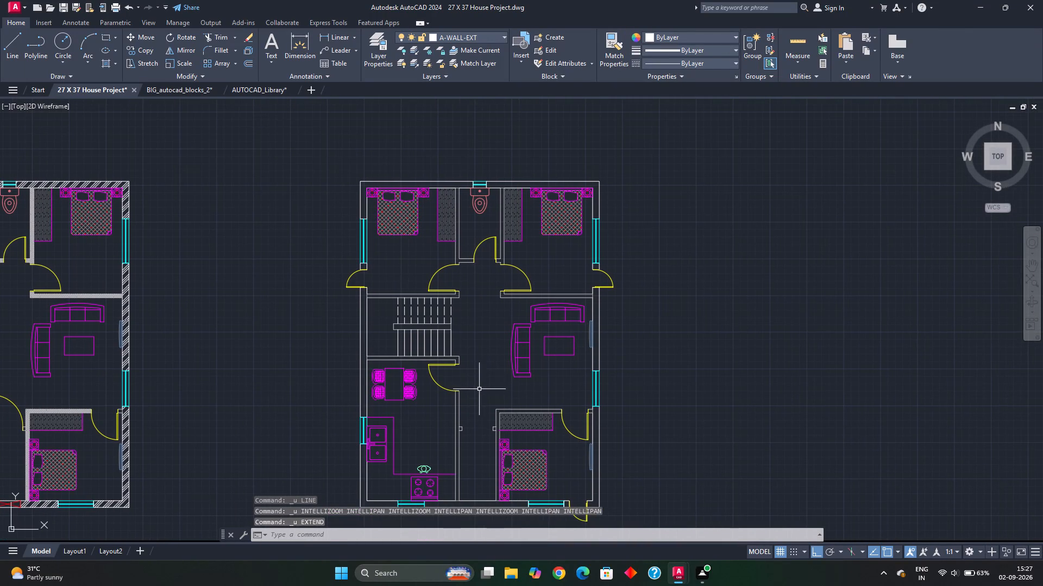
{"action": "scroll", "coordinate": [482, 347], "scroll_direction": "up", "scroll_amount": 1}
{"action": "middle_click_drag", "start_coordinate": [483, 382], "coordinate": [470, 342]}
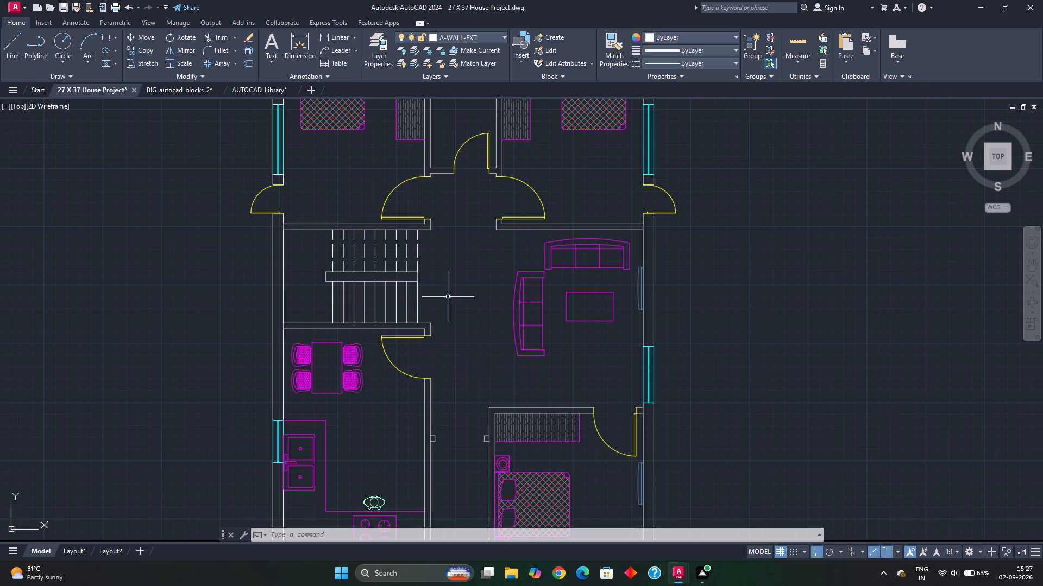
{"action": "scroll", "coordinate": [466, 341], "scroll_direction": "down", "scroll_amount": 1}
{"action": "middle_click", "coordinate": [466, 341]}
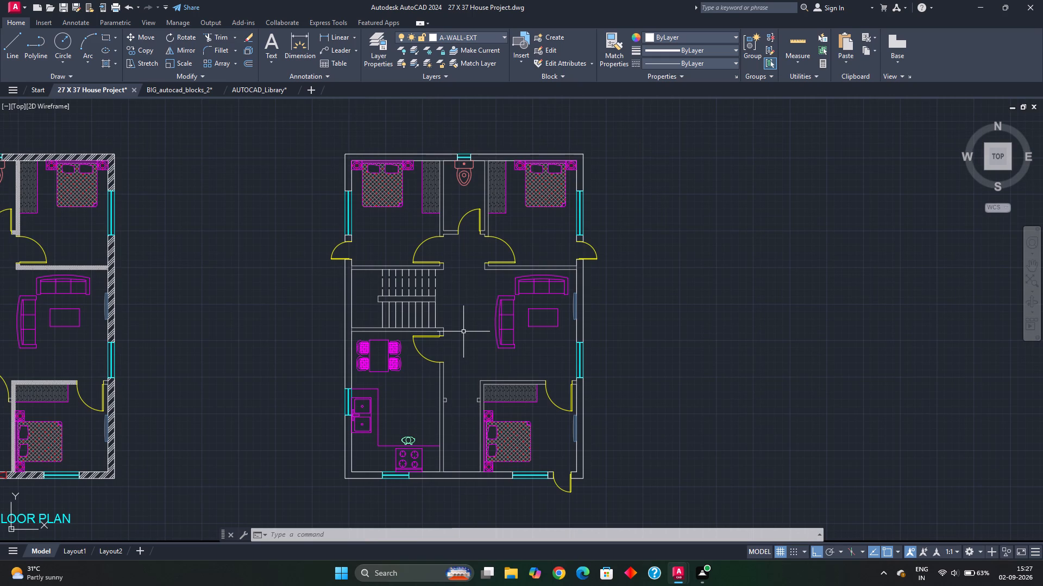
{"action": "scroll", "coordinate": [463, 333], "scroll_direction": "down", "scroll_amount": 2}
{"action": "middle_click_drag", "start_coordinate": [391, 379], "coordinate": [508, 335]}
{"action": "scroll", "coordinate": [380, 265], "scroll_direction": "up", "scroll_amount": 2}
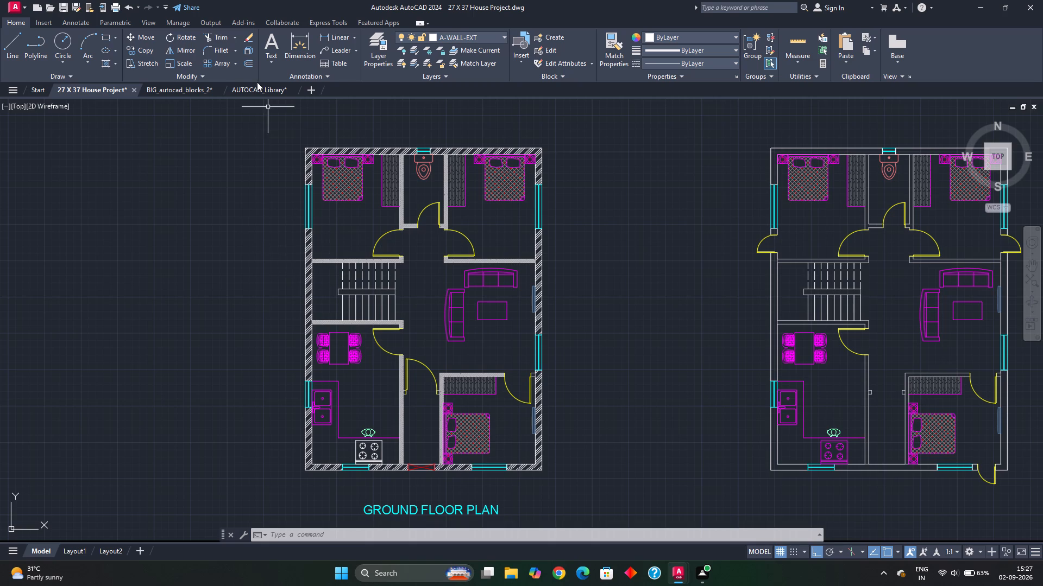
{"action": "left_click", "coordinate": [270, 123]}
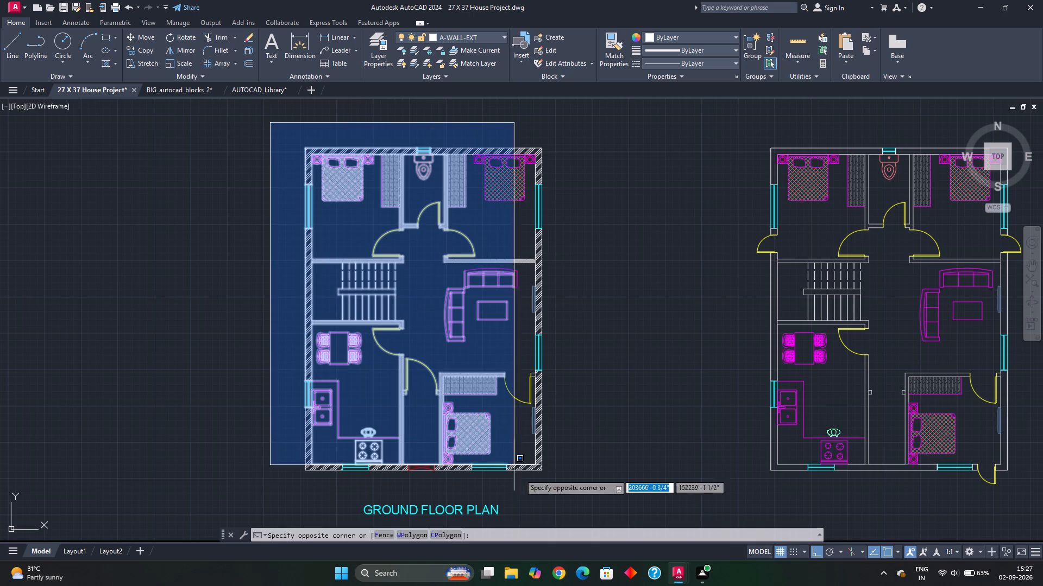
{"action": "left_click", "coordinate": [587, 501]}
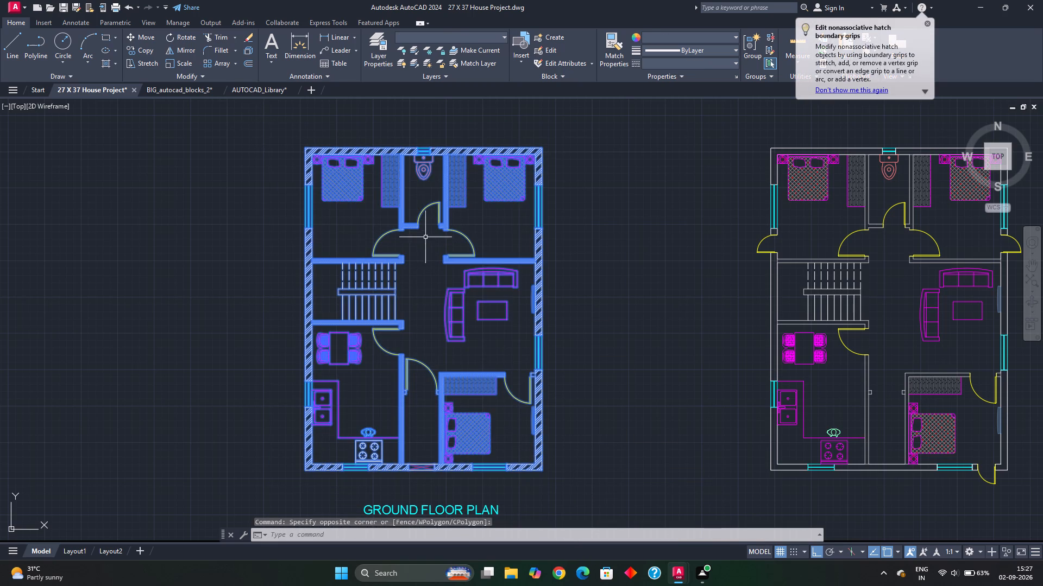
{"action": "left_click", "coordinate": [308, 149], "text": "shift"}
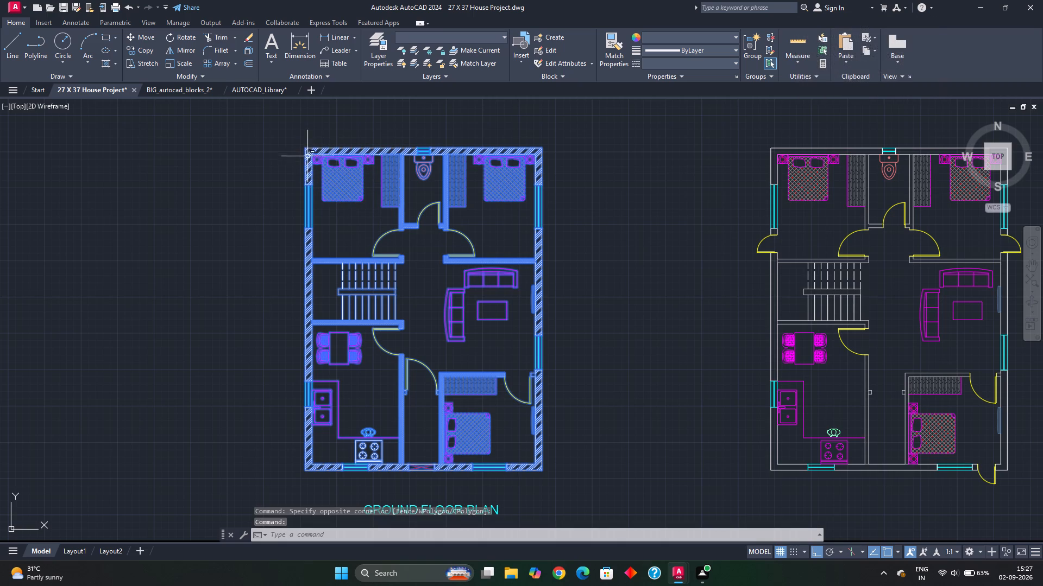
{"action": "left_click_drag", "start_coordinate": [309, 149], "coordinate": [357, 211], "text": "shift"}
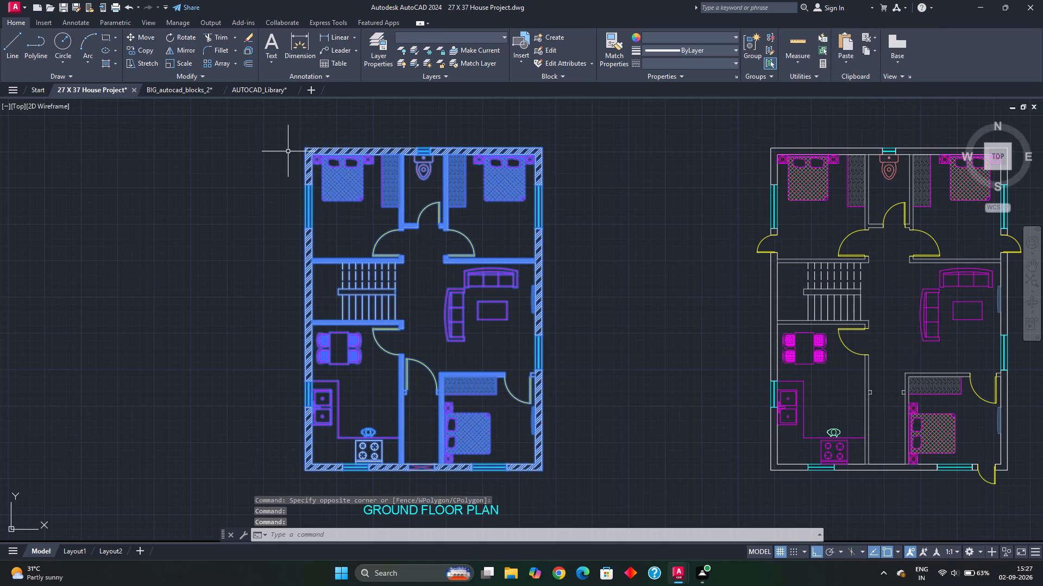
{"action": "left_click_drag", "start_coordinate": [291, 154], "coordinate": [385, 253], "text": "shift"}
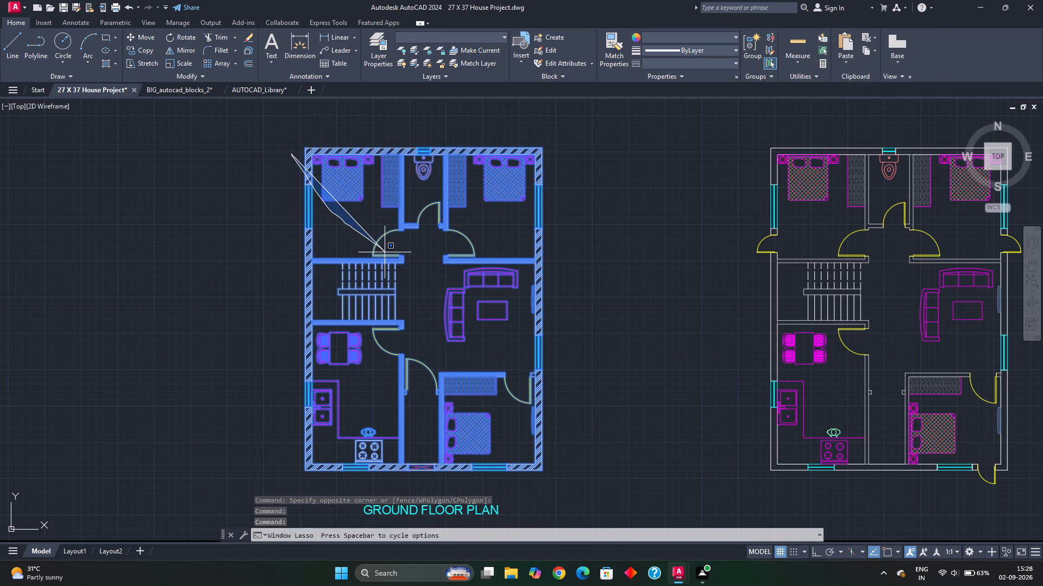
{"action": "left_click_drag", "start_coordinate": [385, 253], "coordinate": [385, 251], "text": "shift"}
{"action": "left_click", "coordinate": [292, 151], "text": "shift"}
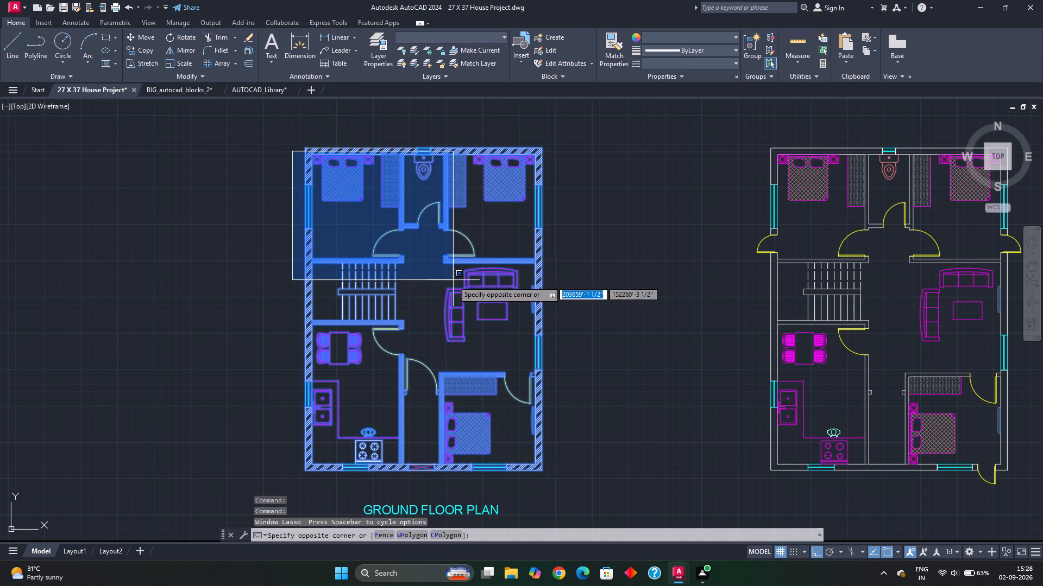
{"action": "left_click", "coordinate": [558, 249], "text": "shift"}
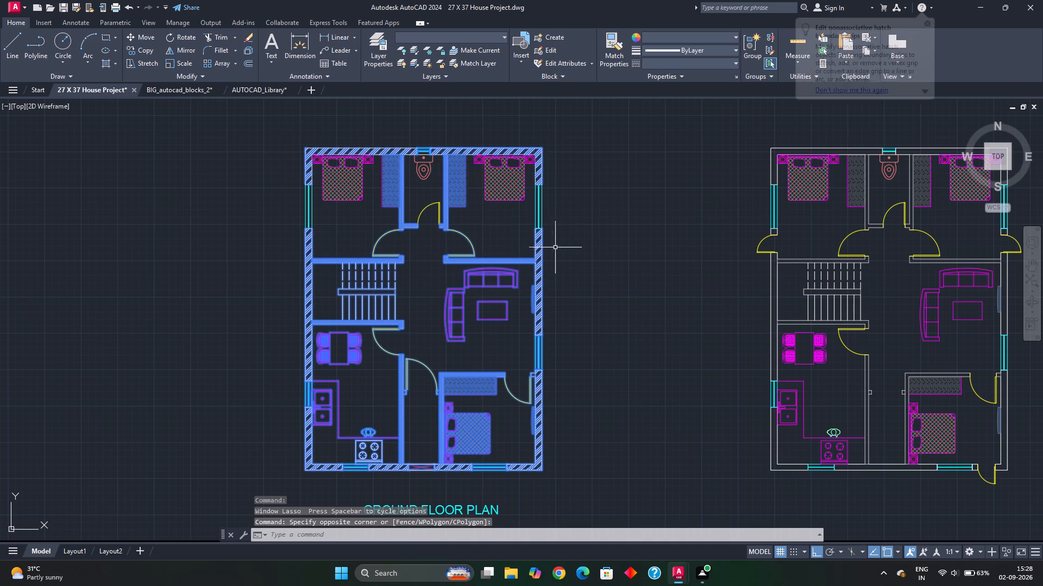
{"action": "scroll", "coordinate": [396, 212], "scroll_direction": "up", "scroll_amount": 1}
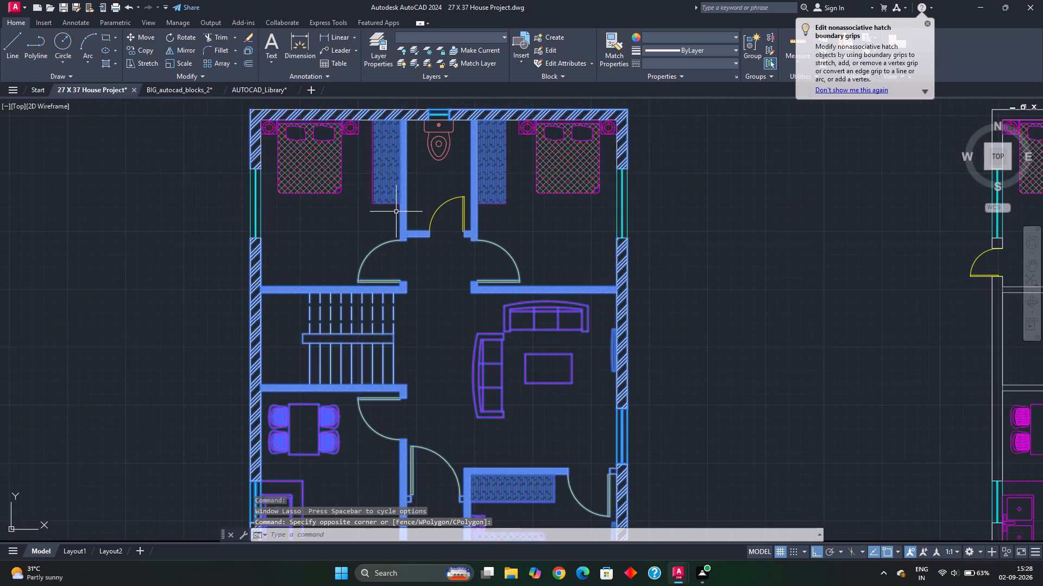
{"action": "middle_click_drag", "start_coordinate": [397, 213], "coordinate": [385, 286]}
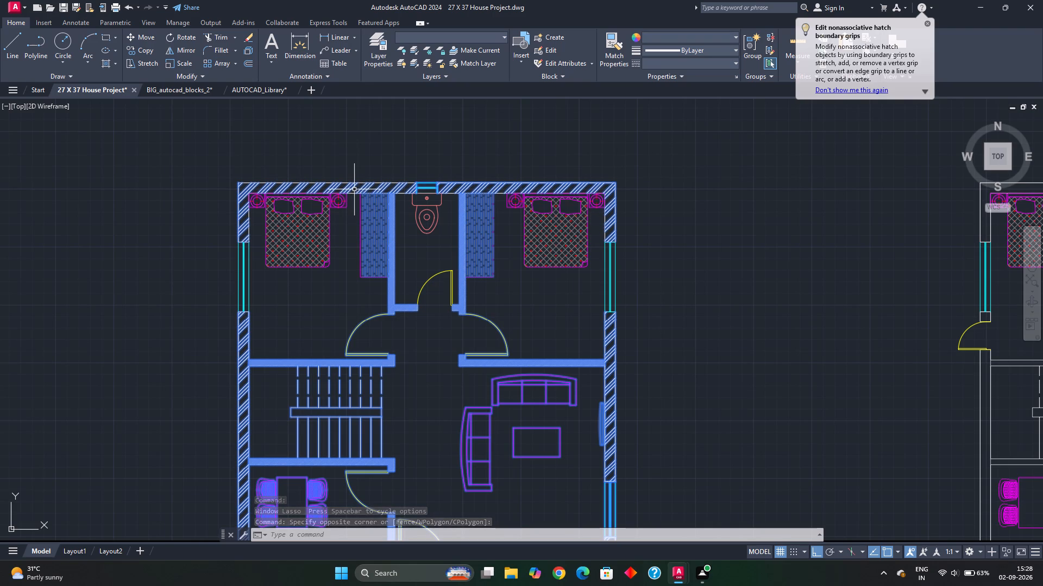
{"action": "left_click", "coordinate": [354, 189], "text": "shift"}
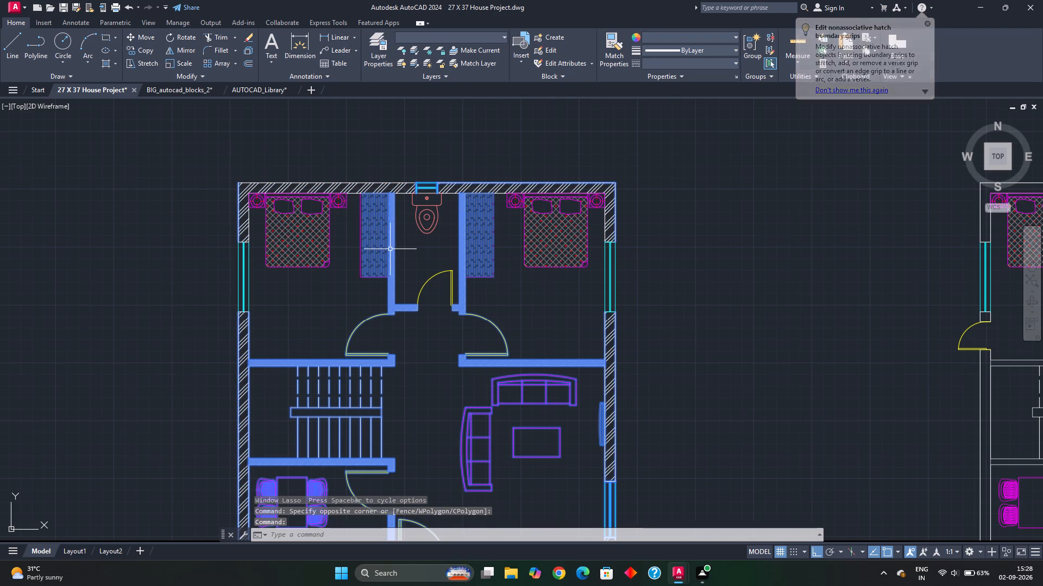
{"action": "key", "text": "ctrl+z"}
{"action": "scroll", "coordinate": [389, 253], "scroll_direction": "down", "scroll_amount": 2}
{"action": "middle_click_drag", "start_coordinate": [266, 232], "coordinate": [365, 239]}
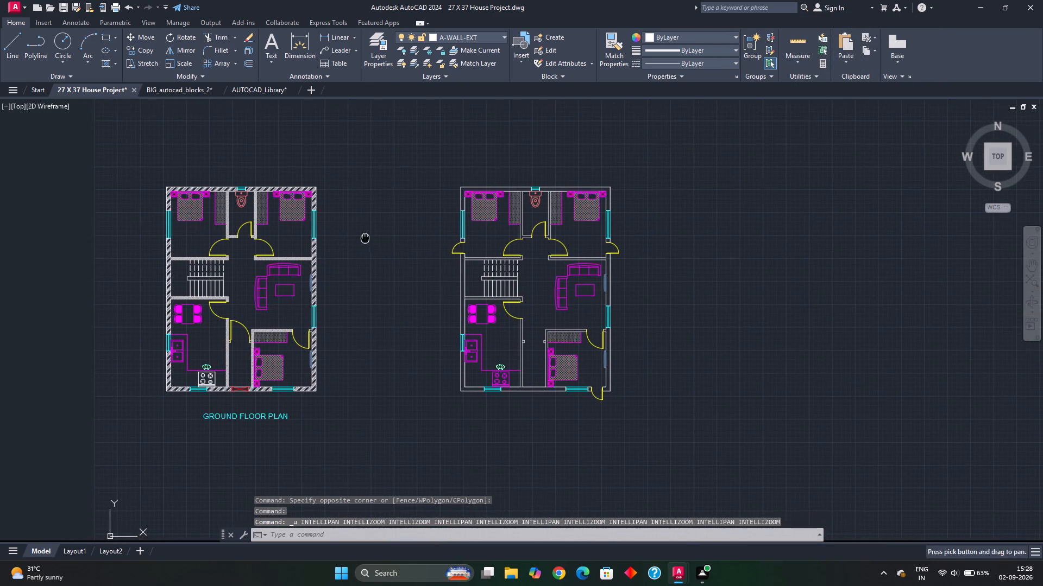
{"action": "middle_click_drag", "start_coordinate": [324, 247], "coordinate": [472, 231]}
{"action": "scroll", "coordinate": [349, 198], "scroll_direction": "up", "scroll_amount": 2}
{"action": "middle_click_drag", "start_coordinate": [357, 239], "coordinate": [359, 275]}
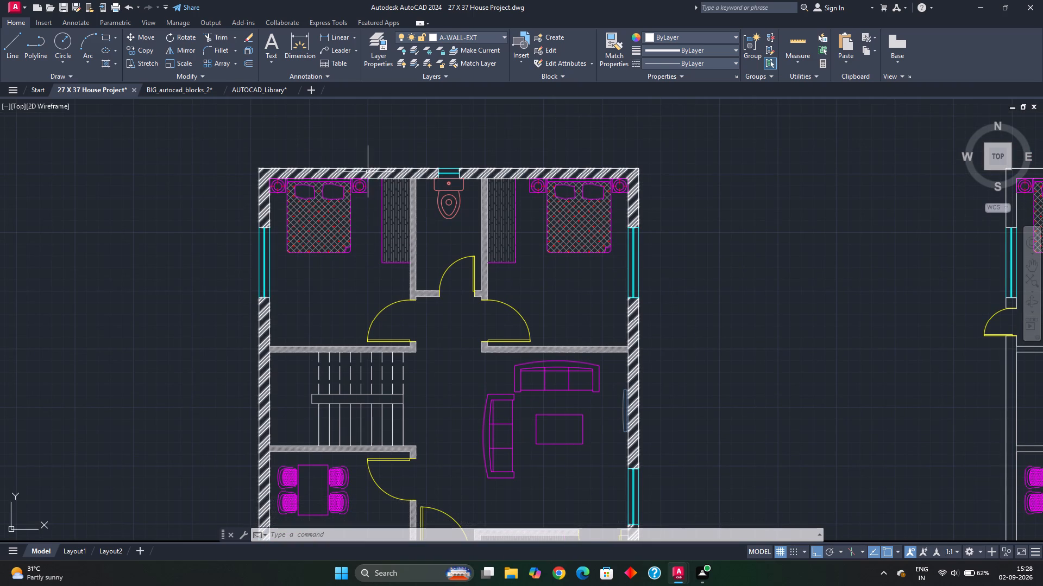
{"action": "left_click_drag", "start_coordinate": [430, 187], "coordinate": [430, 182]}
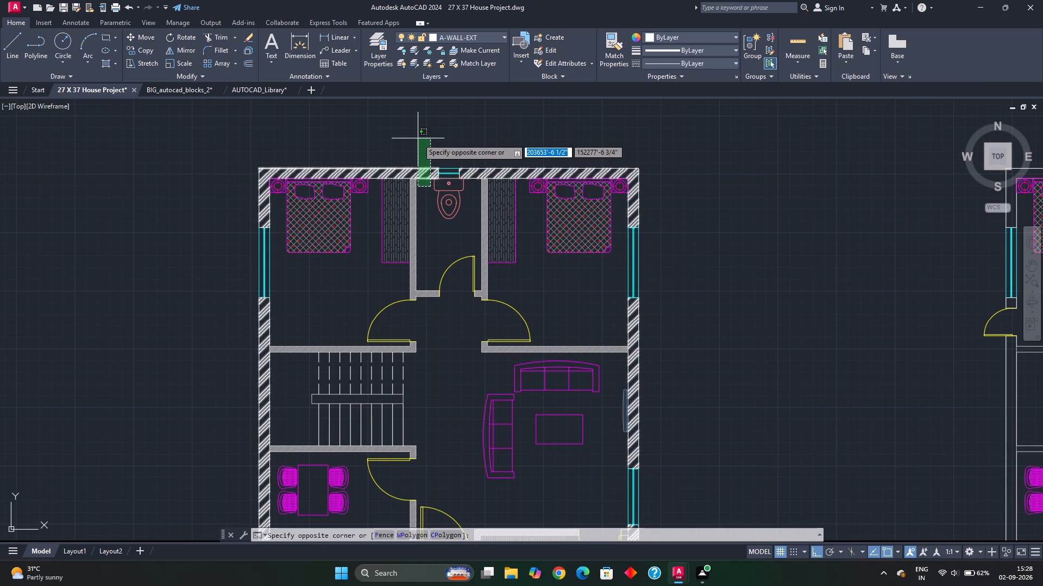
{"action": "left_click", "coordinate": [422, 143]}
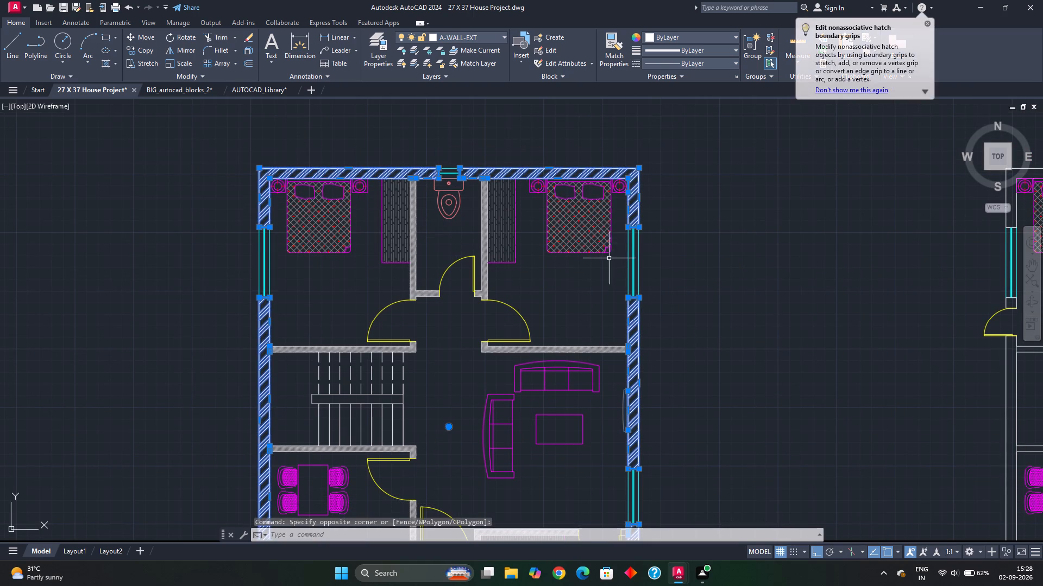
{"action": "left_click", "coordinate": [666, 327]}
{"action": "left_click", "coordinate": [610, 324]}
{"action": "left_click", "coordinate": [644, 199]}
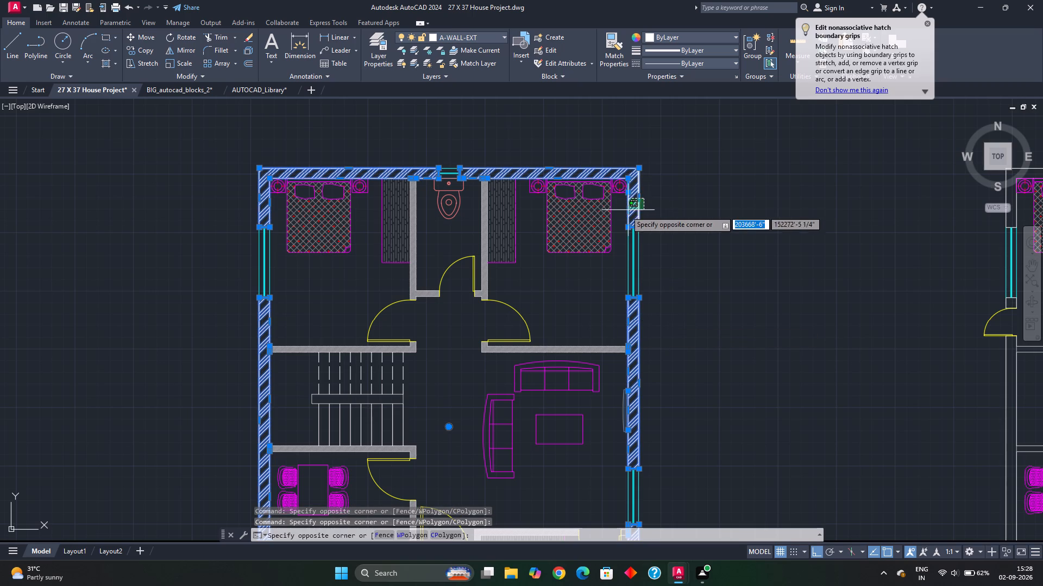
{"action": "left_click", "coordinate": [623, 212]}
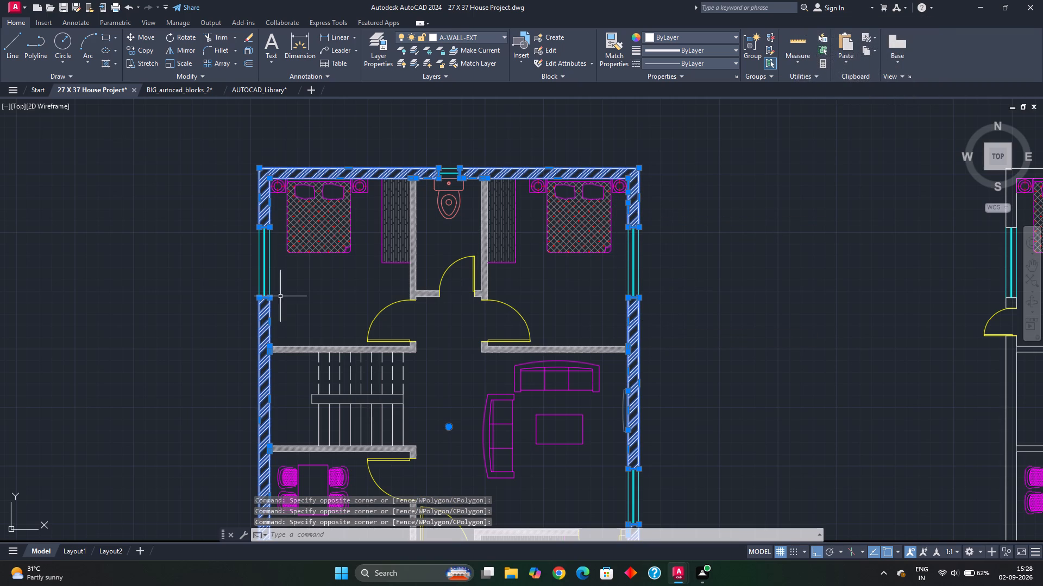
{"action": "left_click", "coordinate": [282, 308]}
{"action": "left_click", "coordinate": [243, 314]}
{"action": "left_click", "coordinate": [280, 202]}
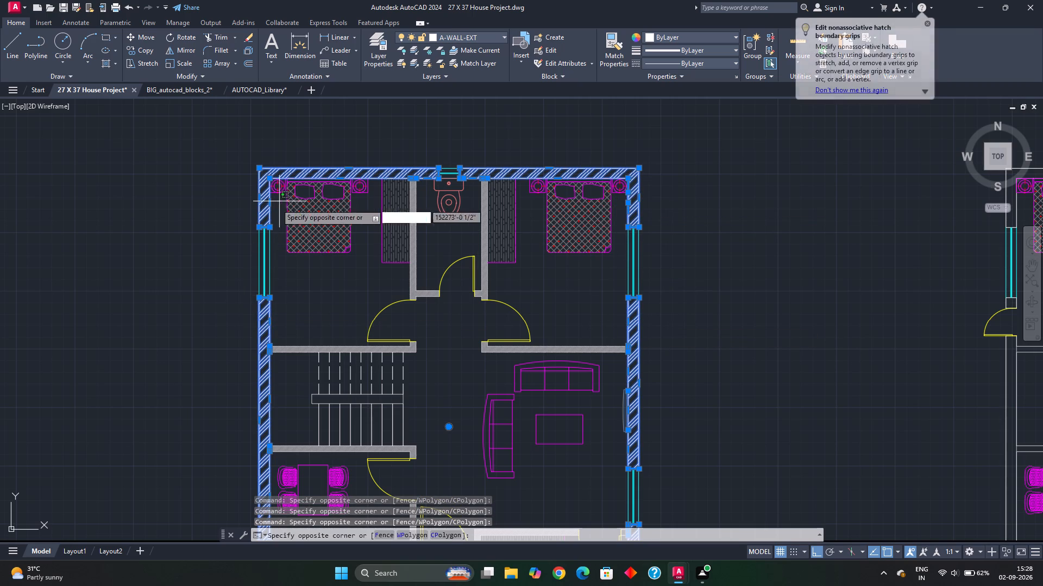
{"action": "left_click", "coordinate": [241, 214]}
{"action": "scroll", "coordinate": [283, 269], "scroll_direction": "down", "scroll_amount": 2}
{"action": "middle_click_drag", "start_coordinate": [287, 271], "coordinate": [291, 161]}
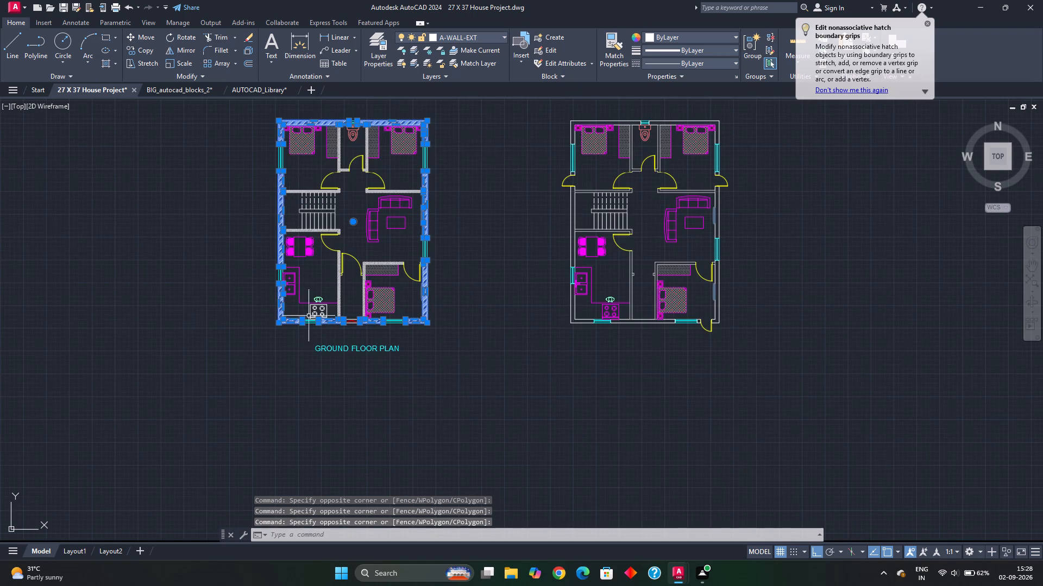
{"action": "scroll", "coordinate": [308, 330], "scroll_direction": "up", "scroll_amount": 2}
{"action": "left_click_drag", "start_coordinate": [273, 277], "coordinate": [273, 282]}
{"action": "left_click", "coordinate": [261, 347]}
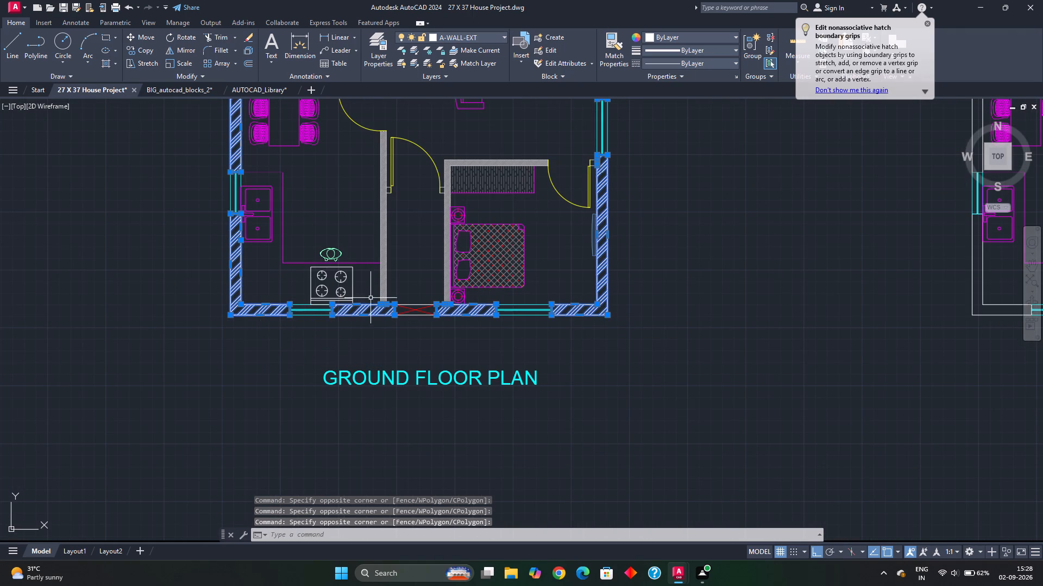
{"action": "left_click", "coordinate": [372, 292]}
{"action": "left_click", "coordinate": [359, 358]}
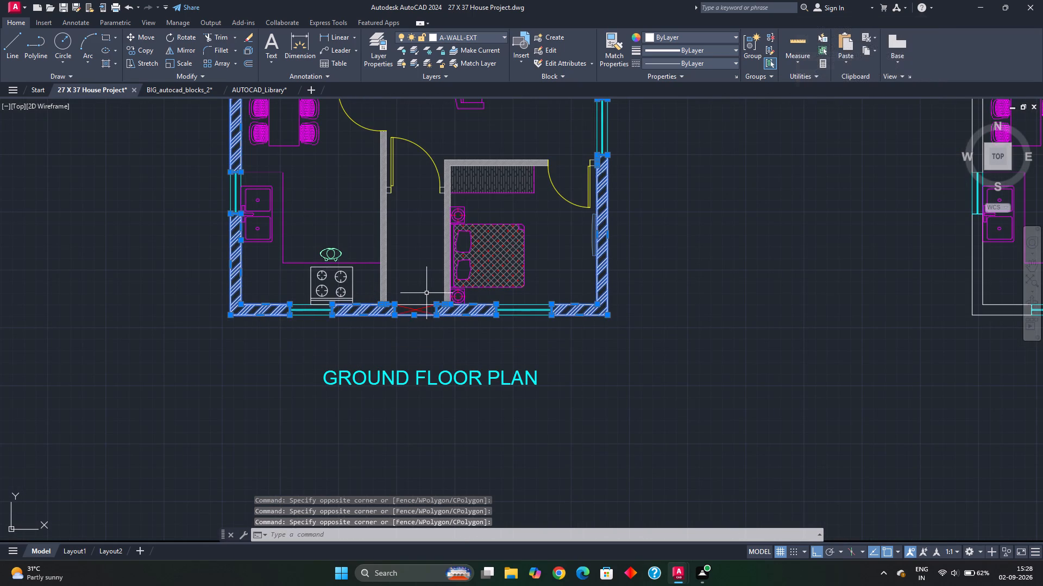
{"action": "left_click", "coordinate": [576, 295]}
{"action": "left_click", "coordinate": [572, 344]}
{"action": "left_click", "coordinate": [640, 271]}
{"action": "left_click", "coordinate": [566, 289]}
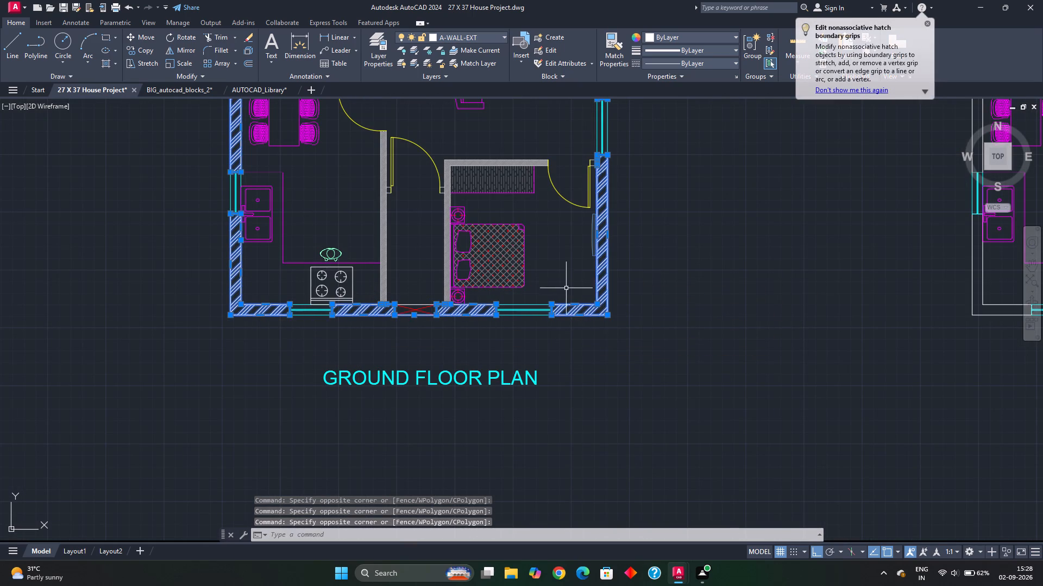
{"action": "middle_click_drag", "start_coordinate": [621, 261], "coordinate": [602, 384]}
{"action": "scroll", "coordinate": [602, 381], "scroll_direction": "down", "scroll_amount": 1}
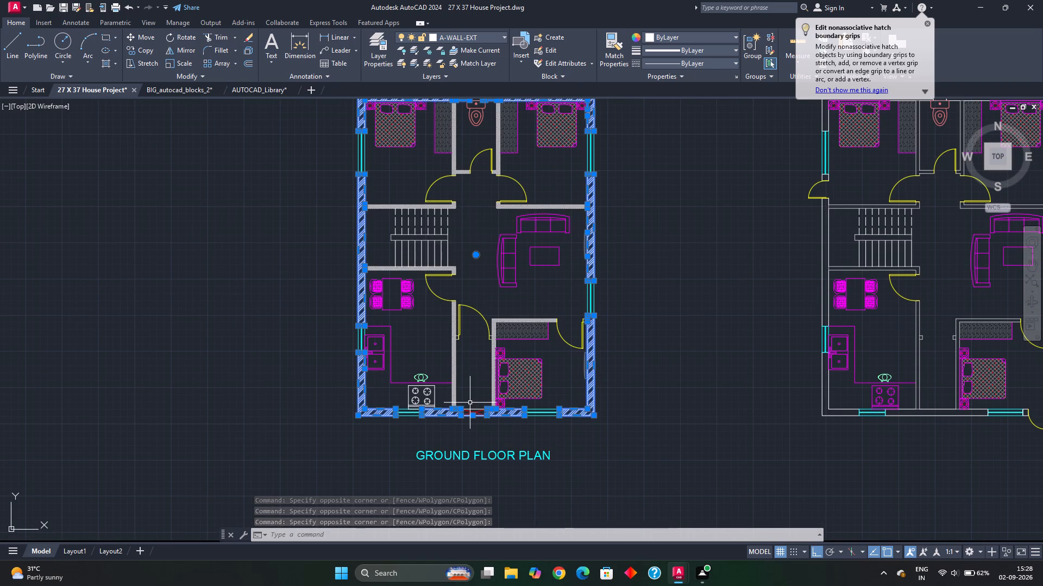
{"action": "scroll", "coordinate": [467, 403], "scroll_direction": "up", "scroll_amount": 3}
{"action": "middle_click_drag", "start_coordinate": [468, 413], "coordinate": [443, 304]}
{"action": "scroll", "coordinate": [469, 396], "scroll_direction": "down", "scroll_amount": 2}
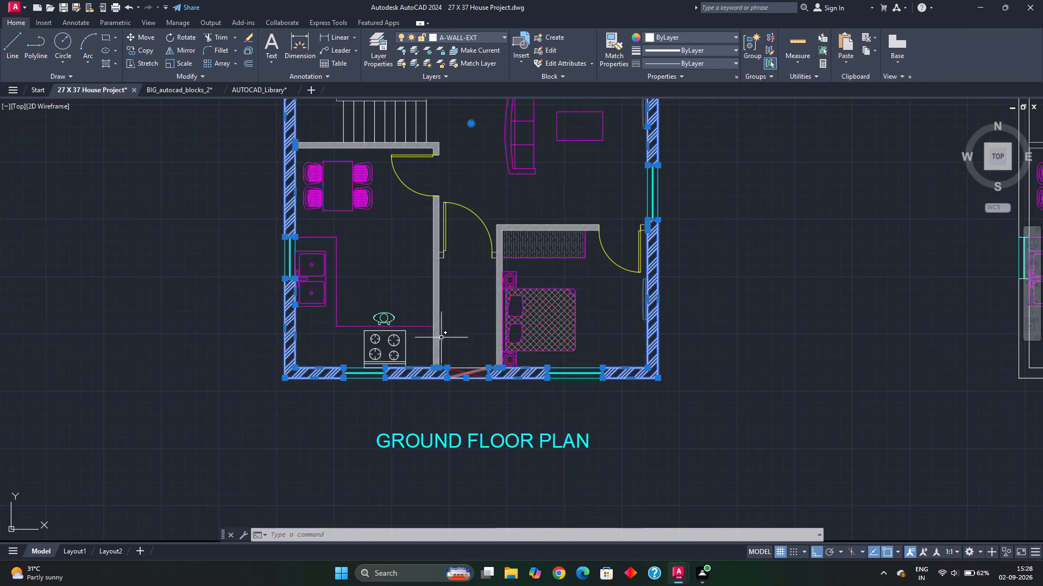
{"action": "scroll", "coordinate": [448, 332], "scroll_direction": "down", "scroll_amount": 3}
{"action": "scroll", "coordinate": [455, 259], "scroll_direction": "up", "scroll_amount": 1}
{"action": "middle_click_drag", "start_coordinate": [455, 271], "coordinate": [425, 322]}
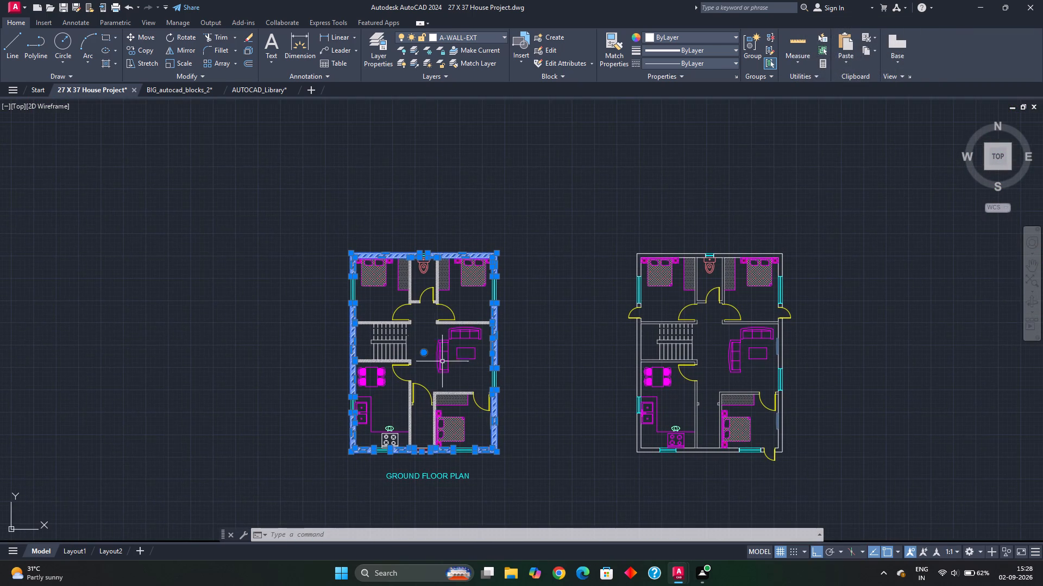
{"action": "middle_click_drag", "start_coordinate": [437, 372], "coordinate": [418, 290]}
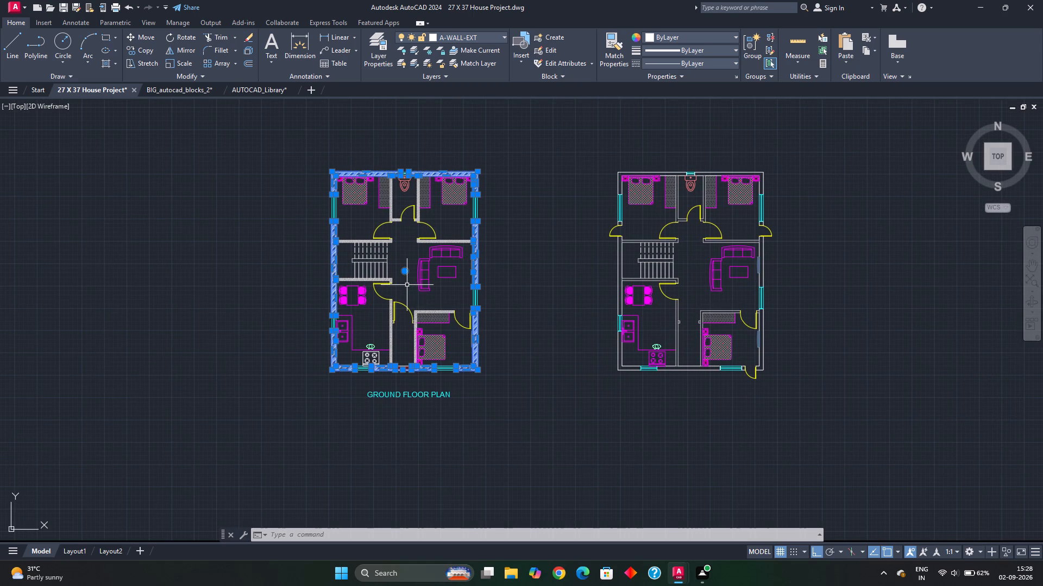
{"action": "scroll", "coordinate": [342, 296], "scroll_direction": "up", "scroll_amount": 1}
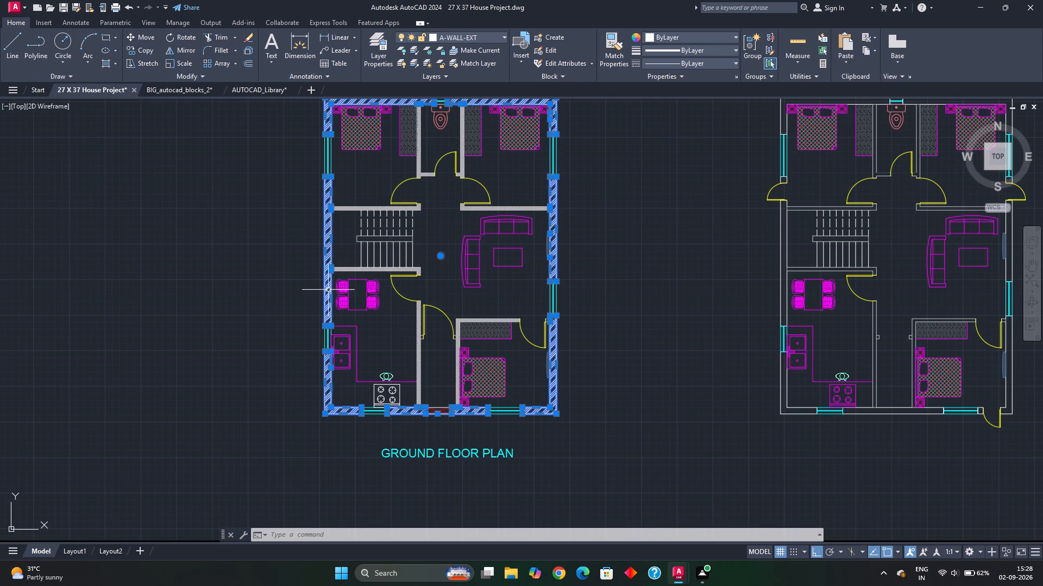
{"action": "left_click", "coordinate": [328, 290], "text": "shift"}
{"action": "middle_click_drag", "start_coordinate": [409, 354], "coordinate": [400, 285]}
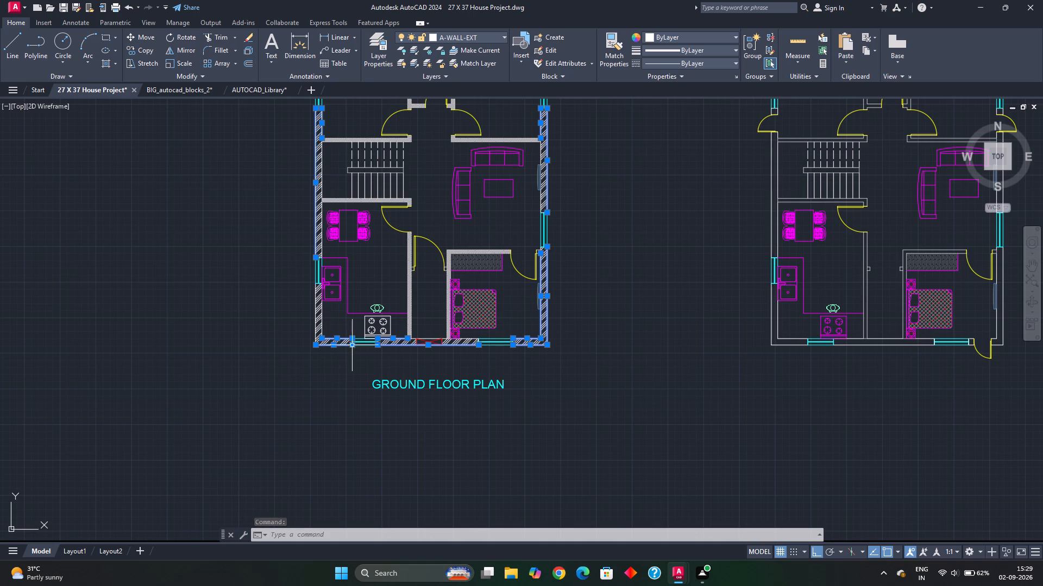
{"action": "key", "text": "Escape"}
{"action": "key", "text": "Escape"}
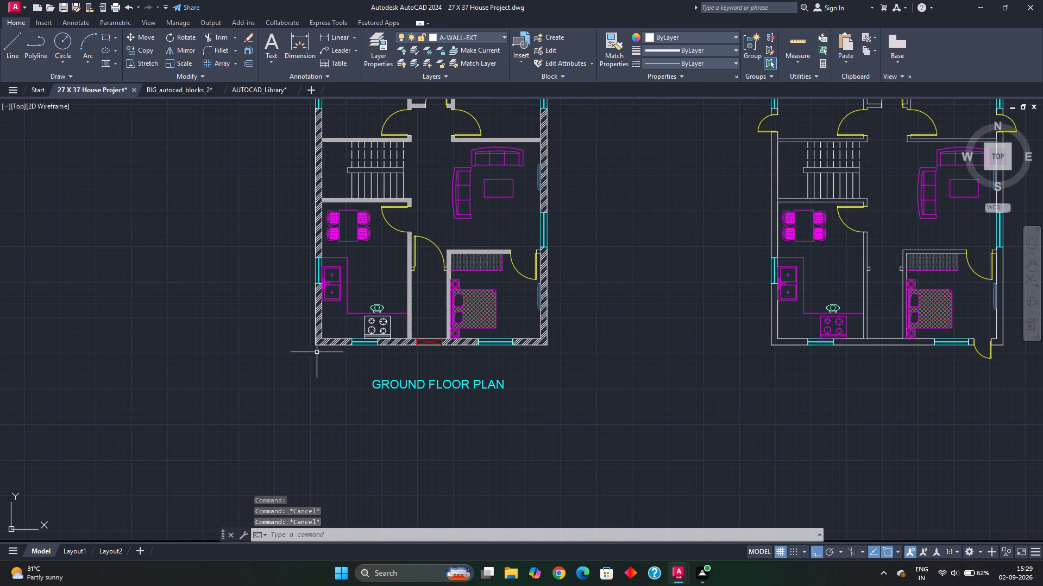
Select the inner and outer wall lines at the kitchen's south-west corner and along the south wall up to the bedroom window.
{"action": "scroll", "coordinate": [317, 353], "scroll_direction": "up", "scroll_amount": 3}
{"action": "left_click", "coordinate": [319, 327]}
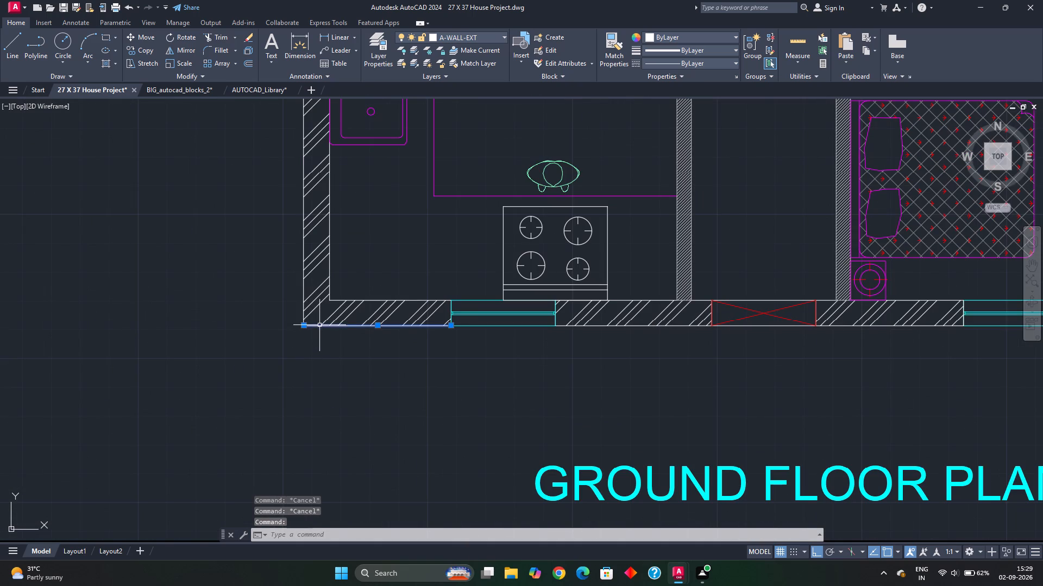
{"action": "left_click", "coordinate": [384, 301]}
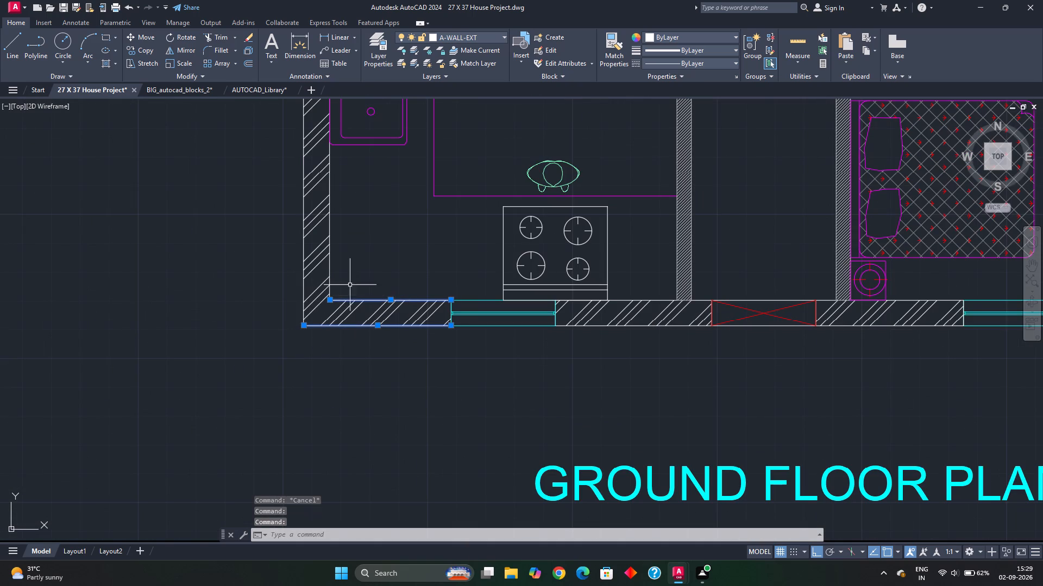
{"action": "left_click", "coordinate": [329, 264]}
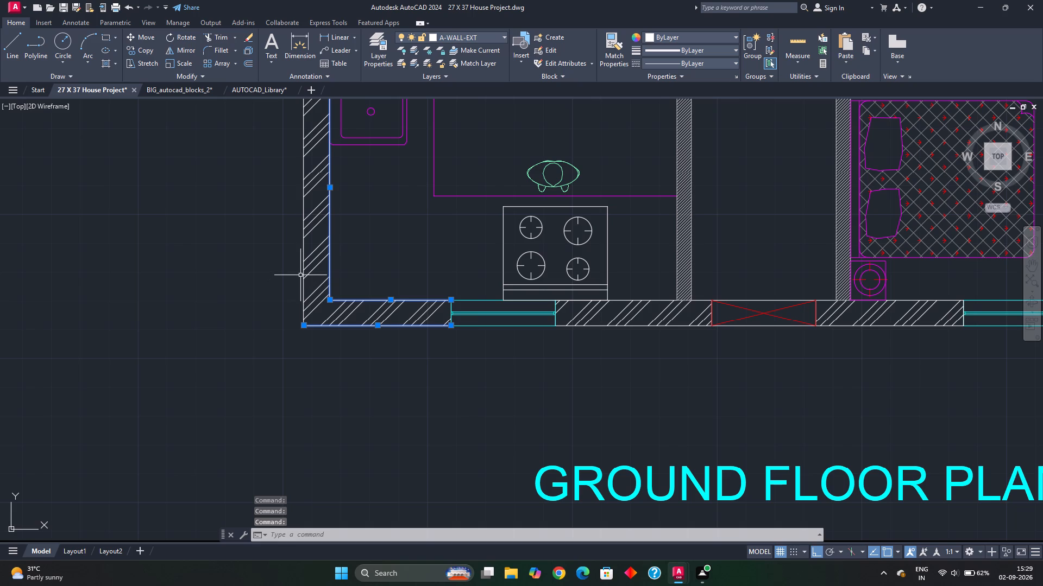
{"action": "left_click", "coordinate": [304, 272]}
{"action": "scroll", "coordinate": [353, 295], "scroll_direction": "down", "scroll_amount": 3}
{"action": "scroll", "coordinate": [489, 319], "scroll_direction": "up", "scroll_amount": 3}
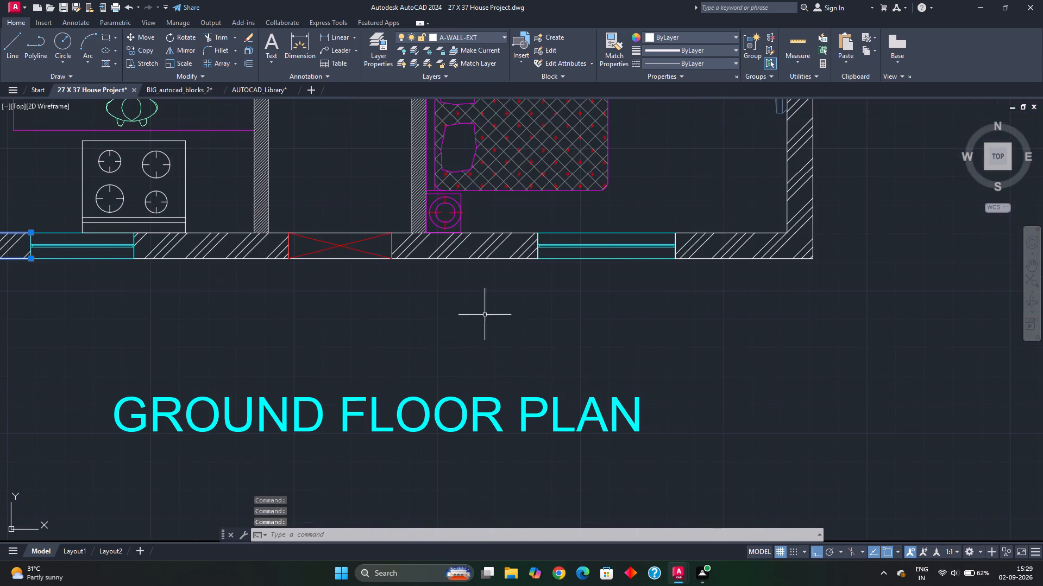
{"action": "left_click", "coordinate": [262, 259]}
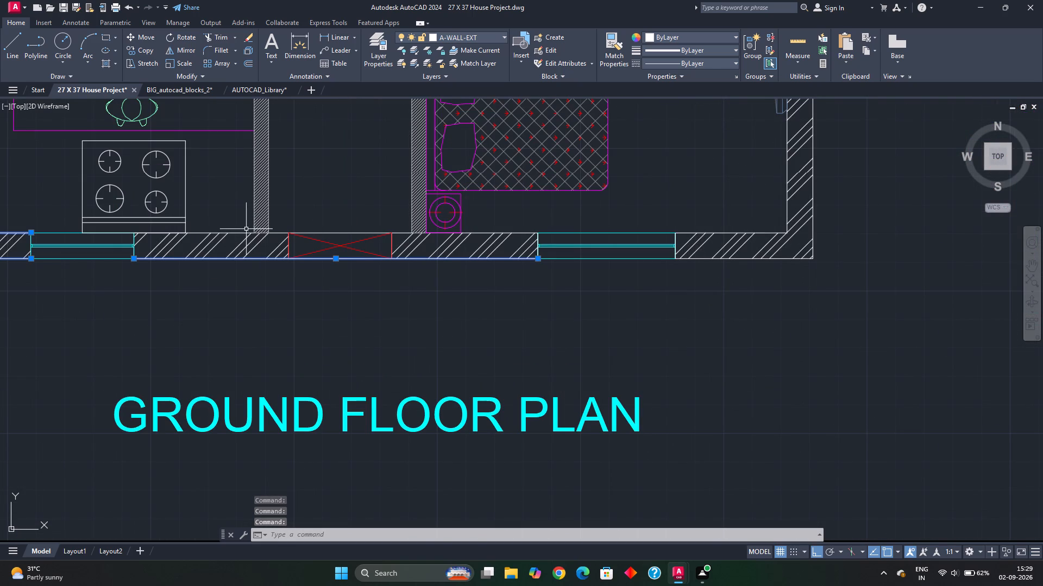
{"action": "left_click", "coordinate": [240, 232]}
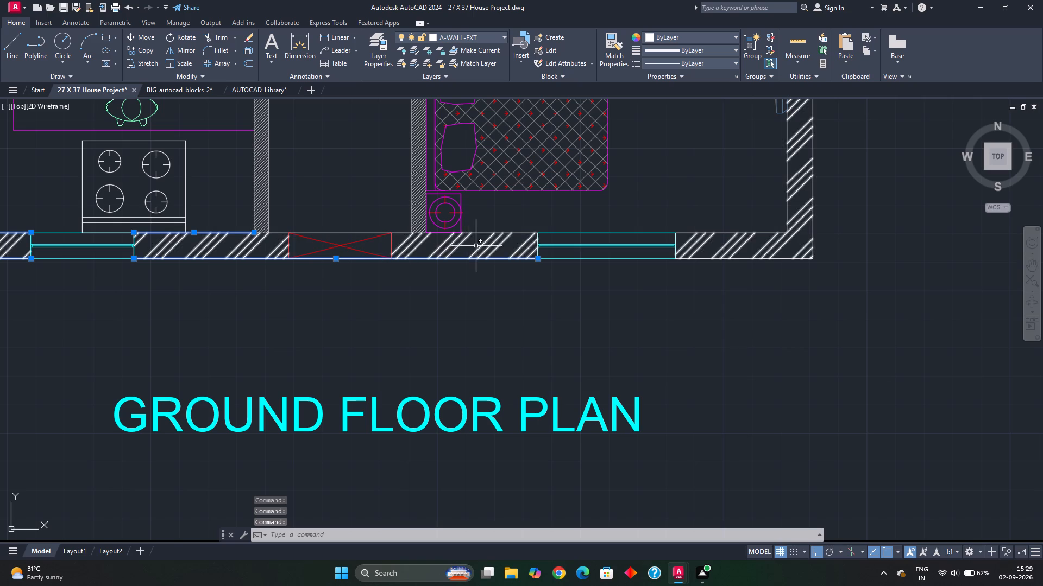
{"action": "left_click", "coordinate": [493, 233]}
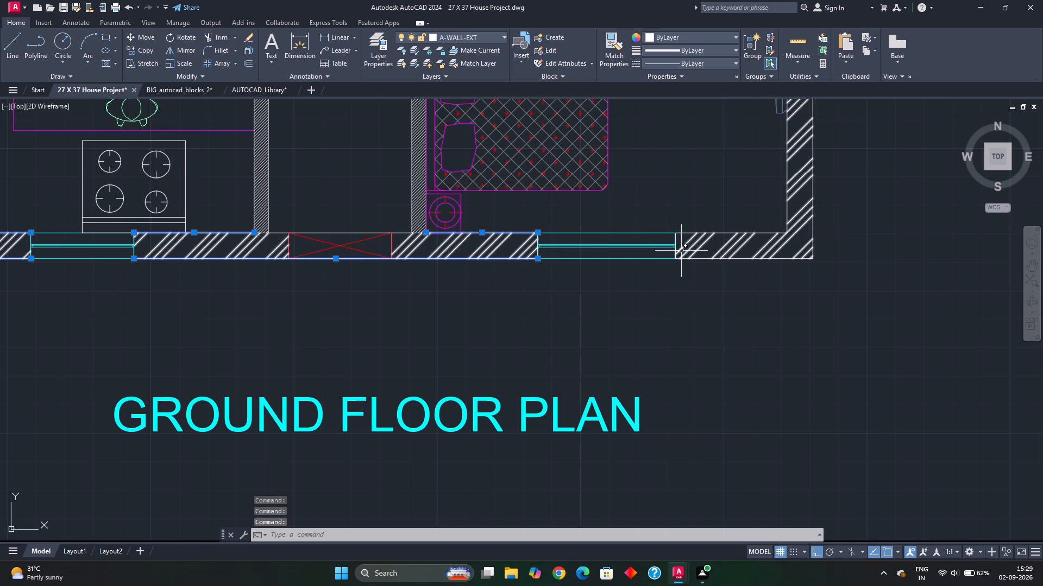
Add the inner and outer wall lines around the lower bedroom's south-east corner to the selection.
{"action": "middle_click_drag", "start_coordinate": [618, 313], "coordinate": [310, 317]}
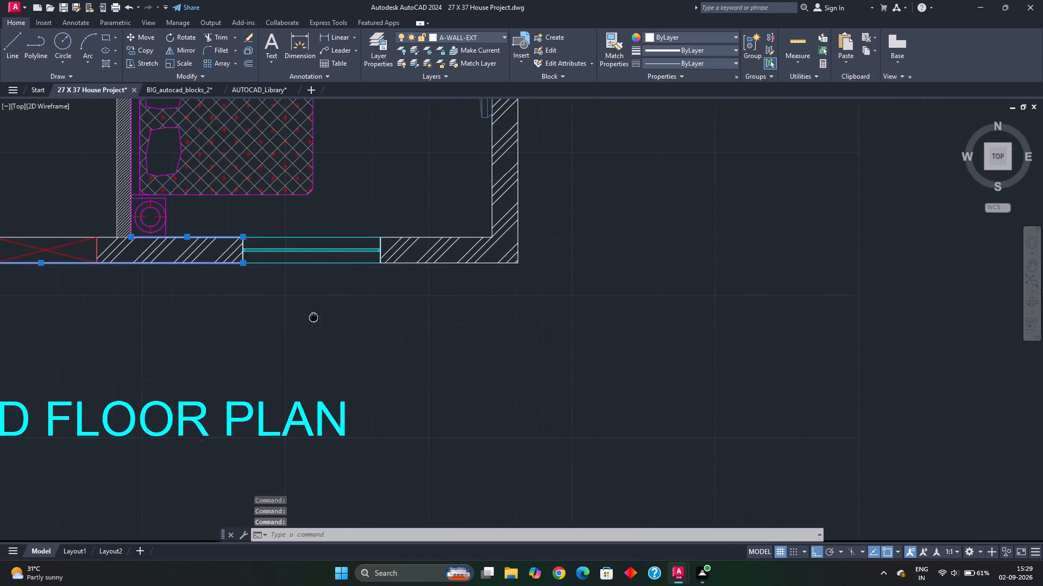
{"action": "middle_click_drag", "start_coordinate": [310, 317], "coordinate": [309, 316]}
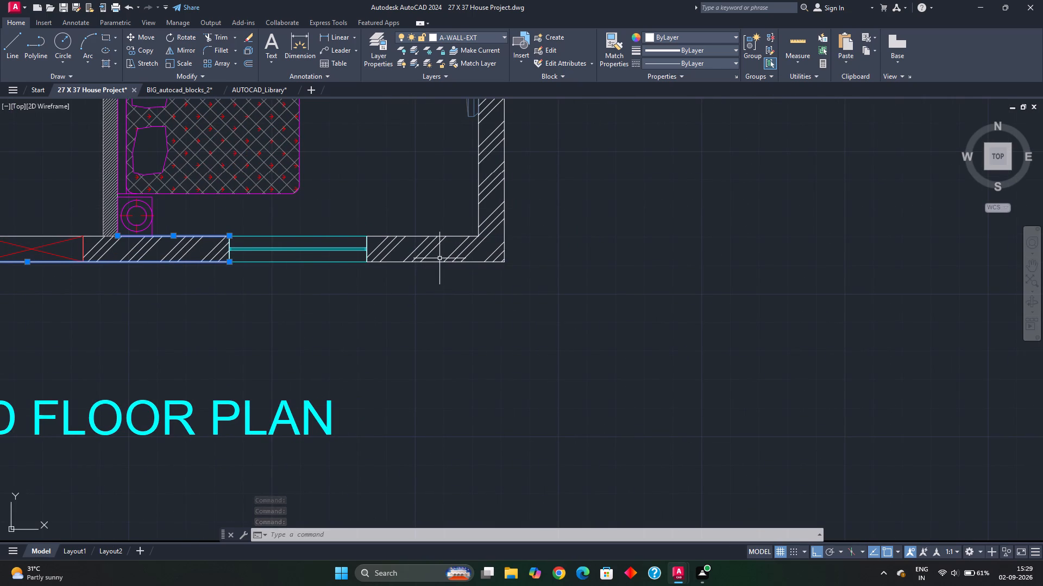
{"action": "left_click", "coordinate": [439, 262]}
{"action": "left_click", "coordinate": [457, 236]}
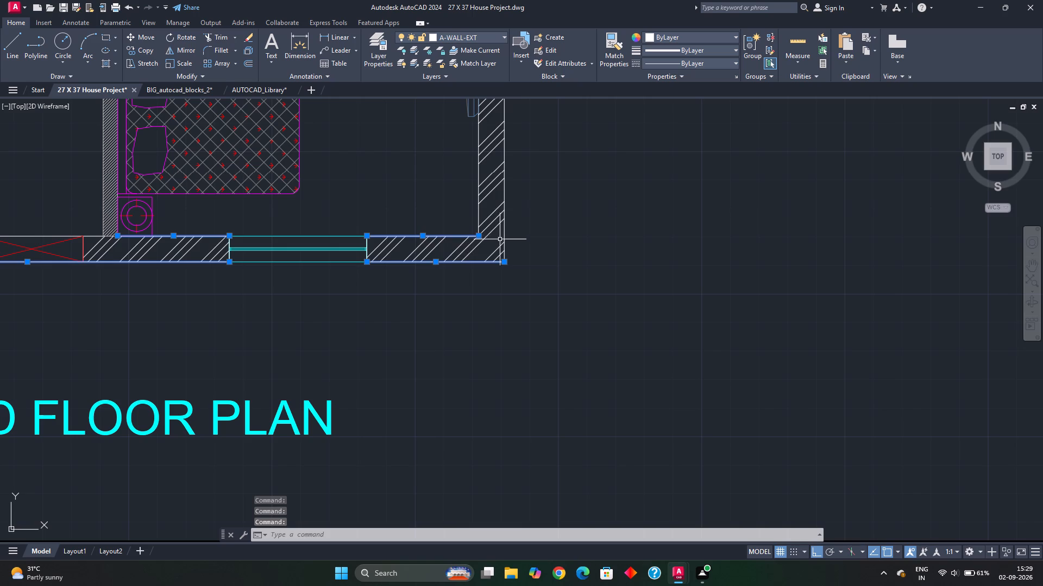
{"action": "left_click", "coordinate": [479, 213]}
{"action": "left_click", "coordinate": [503, 195]}
Add the north wall's two outer lines and the north-west bedroom's inner north wall line to the selection.
{"action": "scroll", "coordinate": [513, 202], "scroll_direction": "down", "scroll_amount": 3}
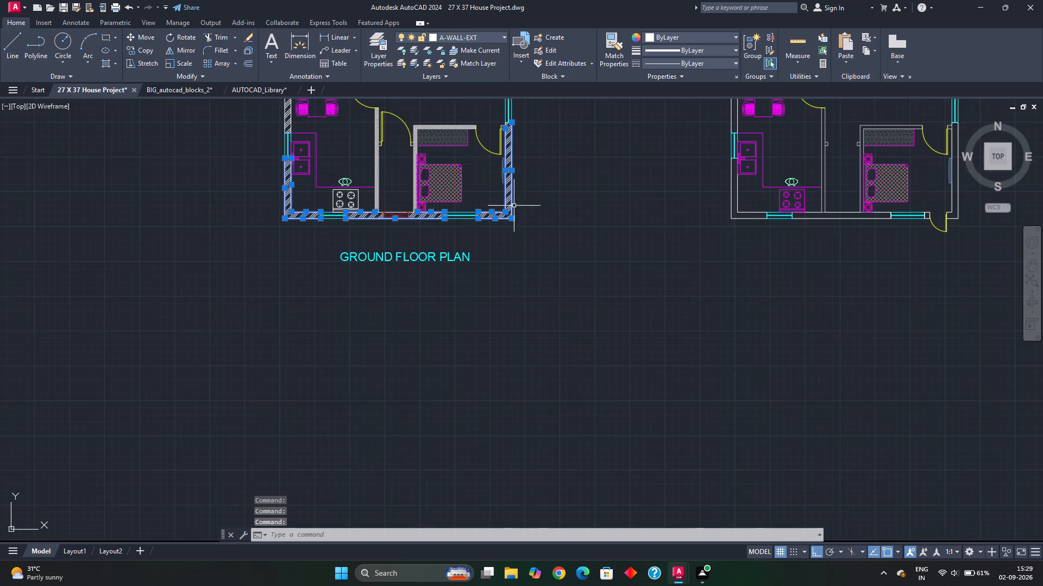
{"action": "middle_click_drag", "start_coordinate": [531, 199], "coordinate": [525, 371]}
{"action": "scroll", "coordinate": [524, 226], "scroll_direction": "up", "scroll_amount": 3}
{"action": "scroll", "coordinate": [481, 284], "scroll_direction": "down", "scroll_amount": 2}
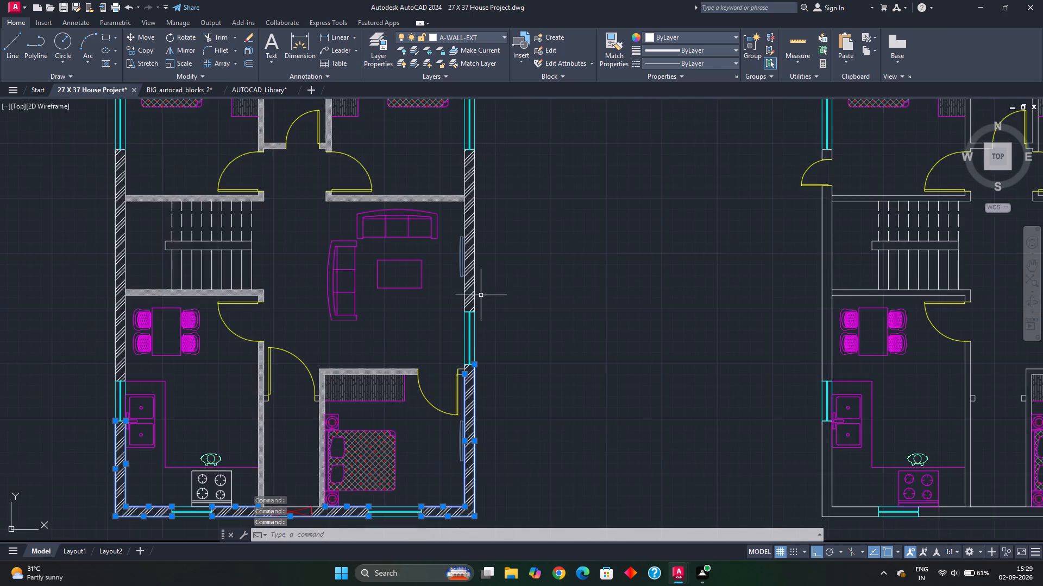
{"action": "middle_click_drag", "start_coordinate": [490, 270], "coordinate": [488, 447]}
{"action": "scroll", "coordinate": [475, 219], "scroll_direction": "up", "scroll_amount": 3}
{"action": "left_click", "coordinate": [423, 157]}
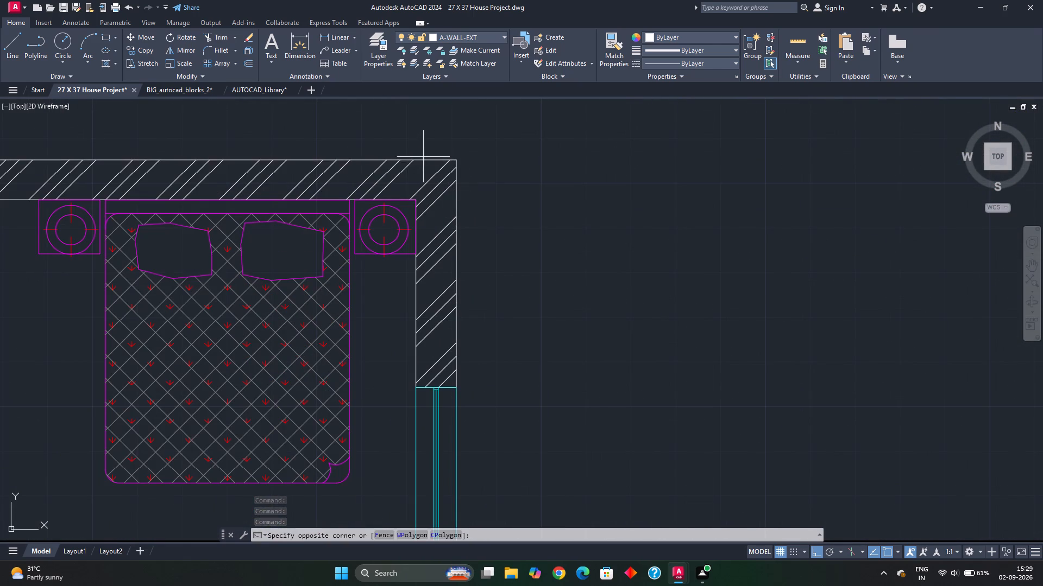
{"action": "left_click", "coordinate": [422, 170]}
{"action": "scroll", "coordinate": [328, 289], "scroll_direction": "down", "scroll_amount": 2}
{"action": "middle_click_drag", "start_coordinate": [330, 295], "coordinate": [665, 305]}
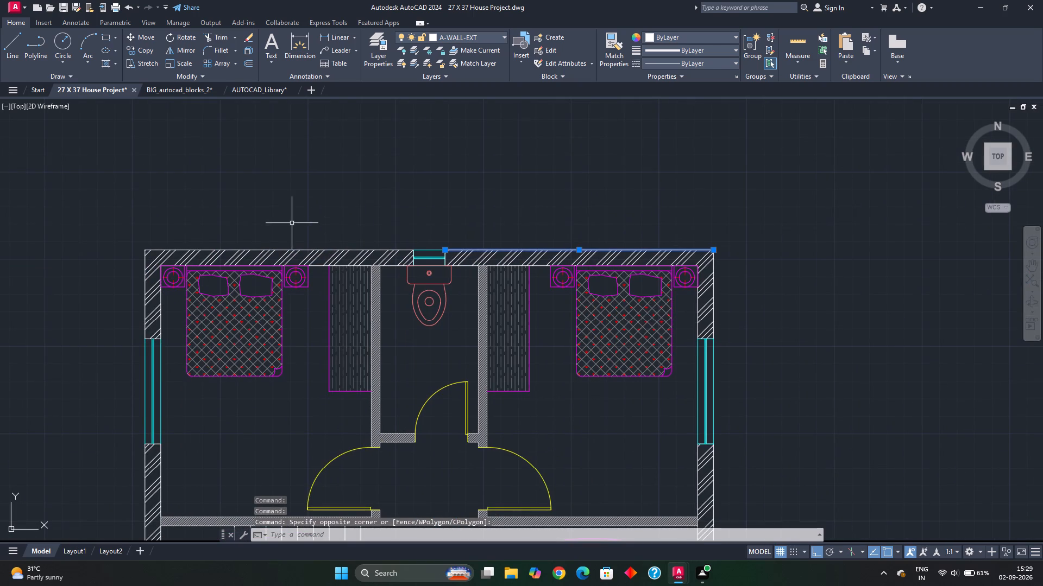
{"action": "scroll", "coordinate": [319, 242], "scroll_direction": "up", "scroll_amount": 3}
{"action": "left_click", "coordinate": [267, 274]}
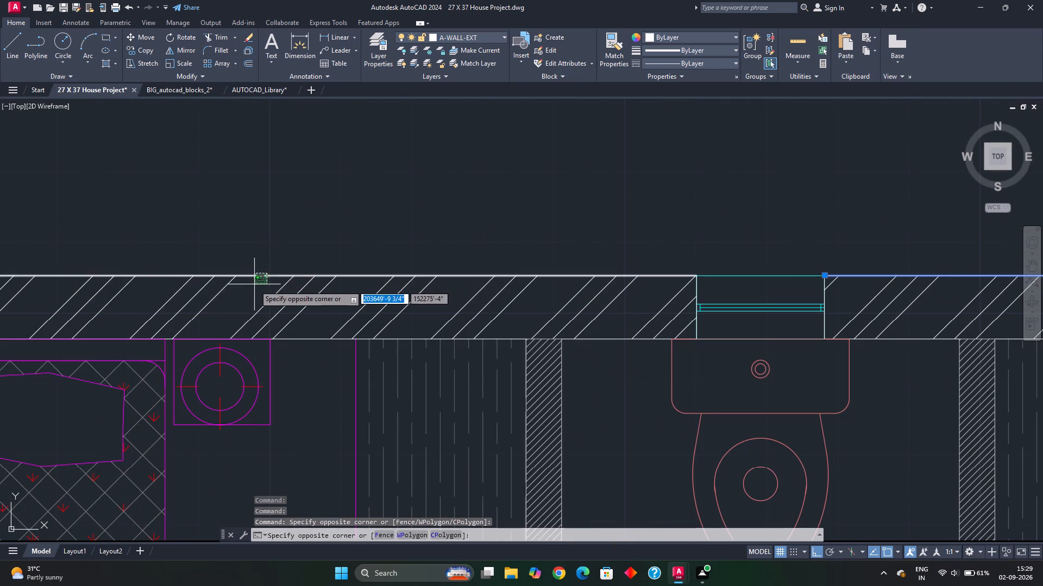
{"action": "left_click", "coordinate": [254, 285]}
{"action": "left_click", "coordinate": [307, 332]}
{"action": "left_click", "coordinate": [298, 357]}
Add the west wall's inner and outer lines below the north-west bedroom window to the selection.
{"action": "scroll", "coordinate": [345, 395], "scroll_direction": "down", "scroll_amount": 3}
{"action": "middle_click_drag", "start_coordinate": [345, 395], "coordinate": [501, 297]}
{"action": "scroll", "coordinate": [328, 362], "scroll_direction": "up", "scroll_amount": 3}
{"action": "middle_click_drag", "start_coordinate": [334, 346], "coordinate": [340, 357]}
{"action": "scroll", "coordinate": [340, 356], "scroll_direction": "down", "scroll_amount": 4}
{"action": "middle_click_drag", "start_coordinate": [362, 387], "coordinate": [370, 233]}
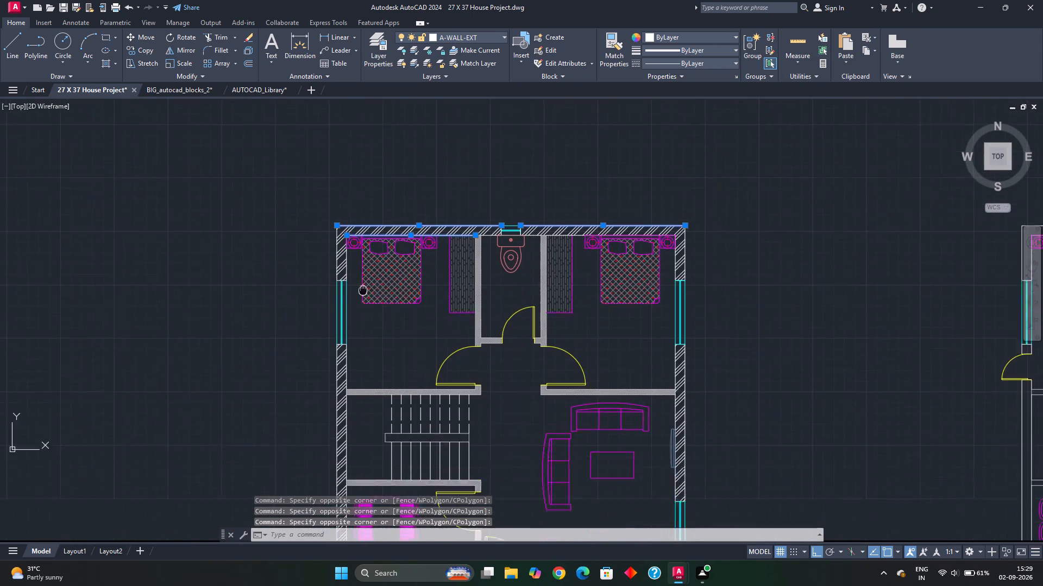
{"action": "middle_click_drag", "start_coordinate": [370, 233], "coordinate": [379, 188]}
{"action": "left_click", "coordinate": [328, 235]}
{"action": "left_click", "coordinate": [387, 249]}
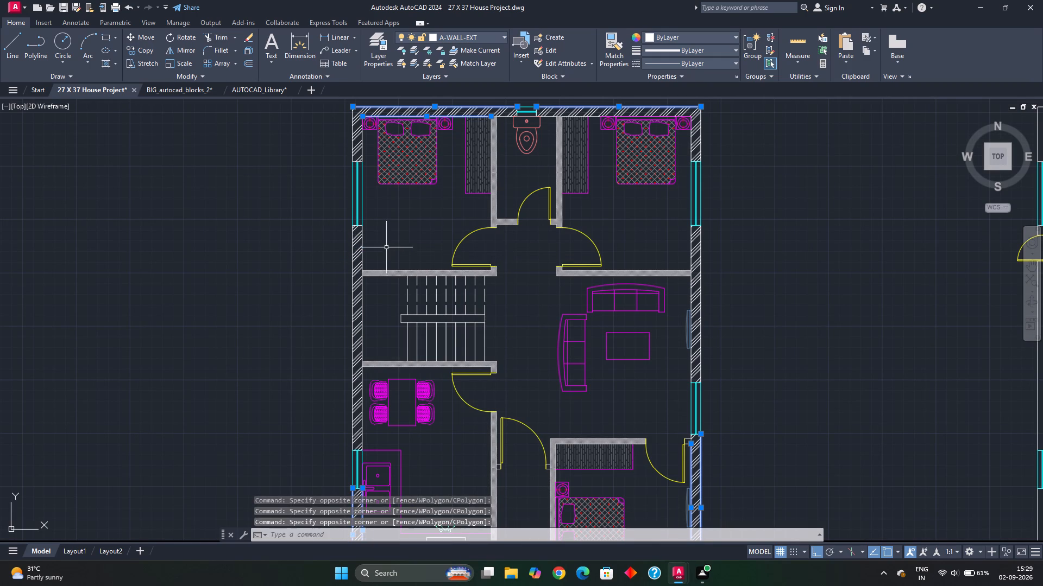
{"action": "left_click", "coordinate": [379, 246]}
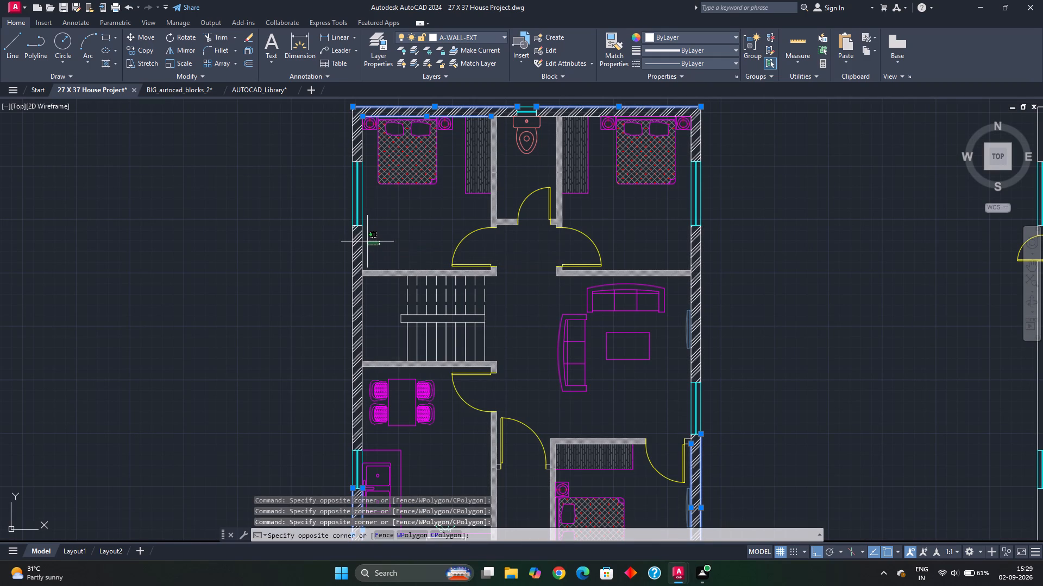
{"action": "left_click", "coordinate": [367, 242]}
{"action": "scroll", "coordinate": [367, 243], "scroll_direction": "up", "scroll_amount": 2}
{"action": "left_click", "coordinate": [351, 240]}
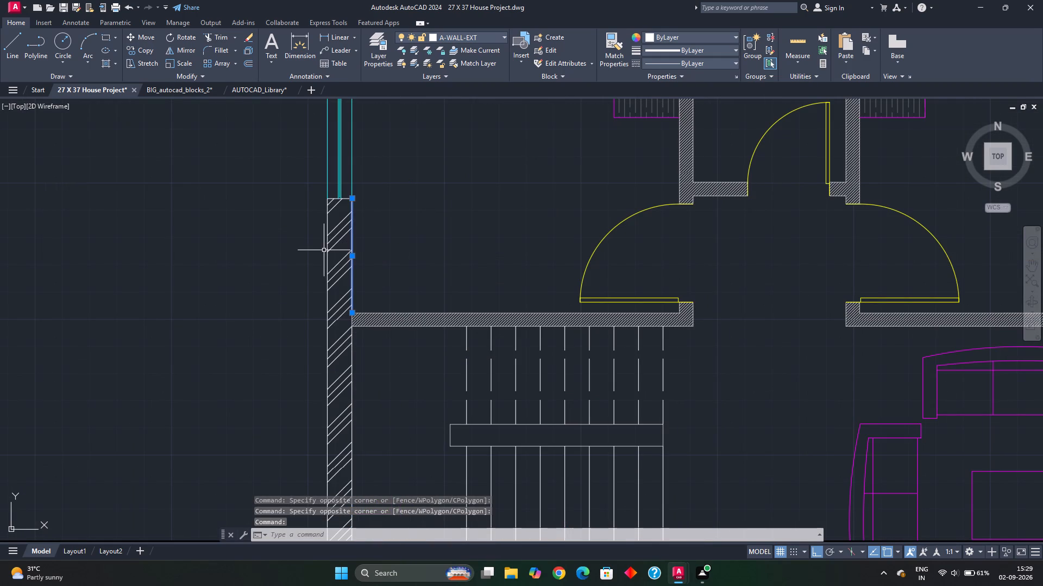
{"action": "left_click", "coordinate": [326, 257]}
Copy the selected exterior wall lines from the plan's south-west corner about 98'-3" east, beyond the unhatched plan.
{"action": "scroll", "coordinate": [367, 284], "scroll_direction": "down", "scroll_amount": 3}
{"action": "middle_click_drag", "start_coordinate": [393, 304], "coordinate": [409, 206]}
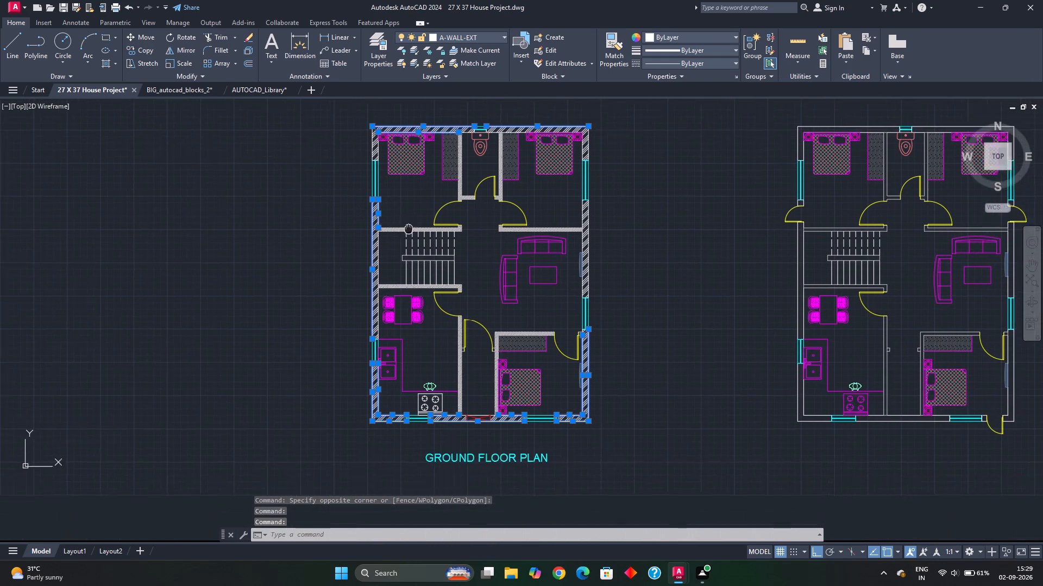
{"action": "middle_click_drag", "start_coordinate": [409, 206], "coordinate": [409, 202]}
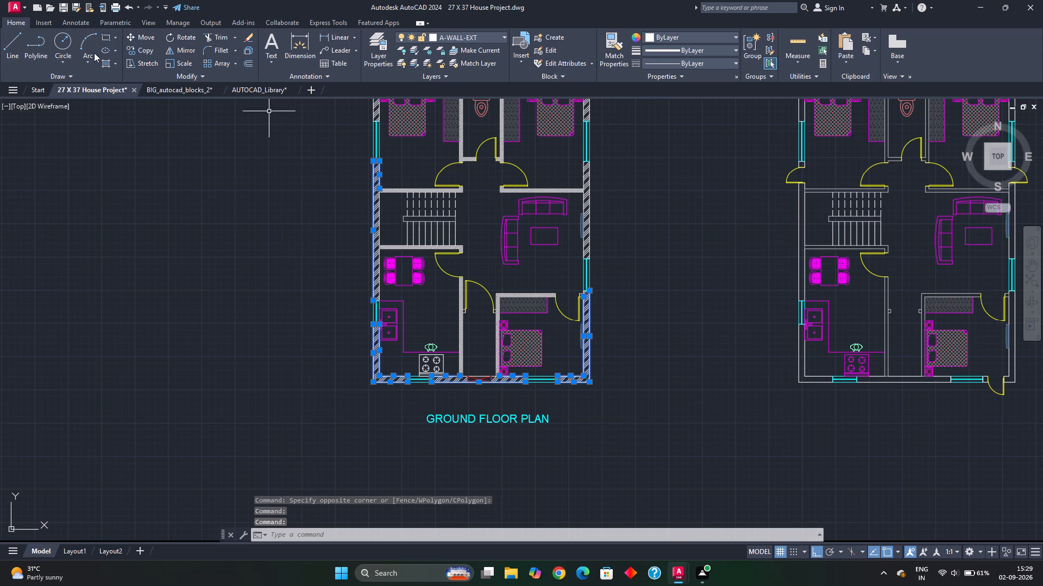
{"action": "left_click", "coordinate": [140, 47]}
{"action": "scroll", "coordinate": [334, 352], "scroll_direction": "up", "scroll_amount": 1}
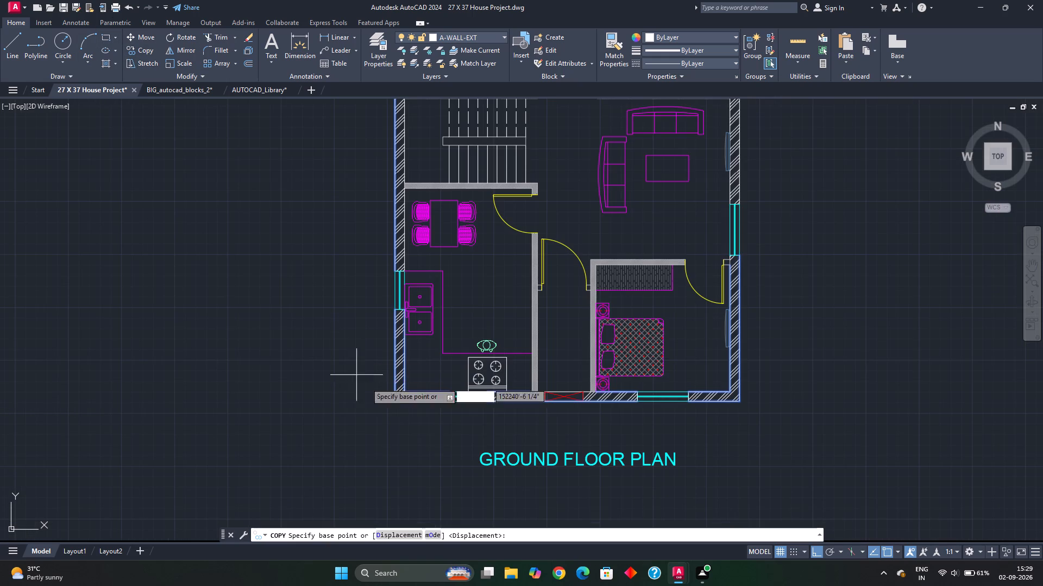
{"action": "left_click", "coordinate": [395, 404]}
{"action": "scroll", "coordinate": [518, 417], "scroll_direction": "down", "scroll_amount": 2}
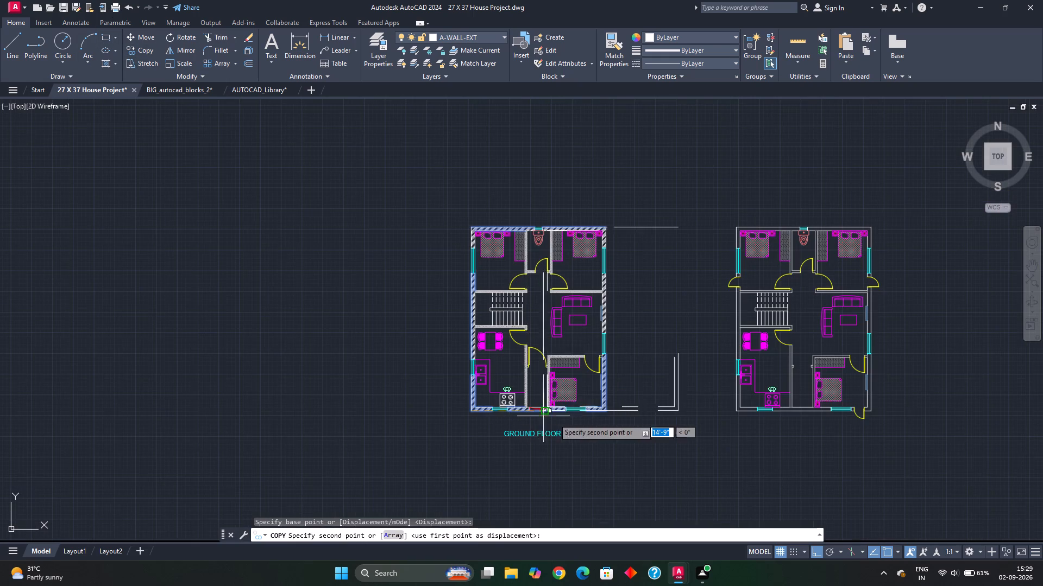
{"action": "middle_click_drag", "start_coordinate": [611, 416], "coordinate": [261, 348]}
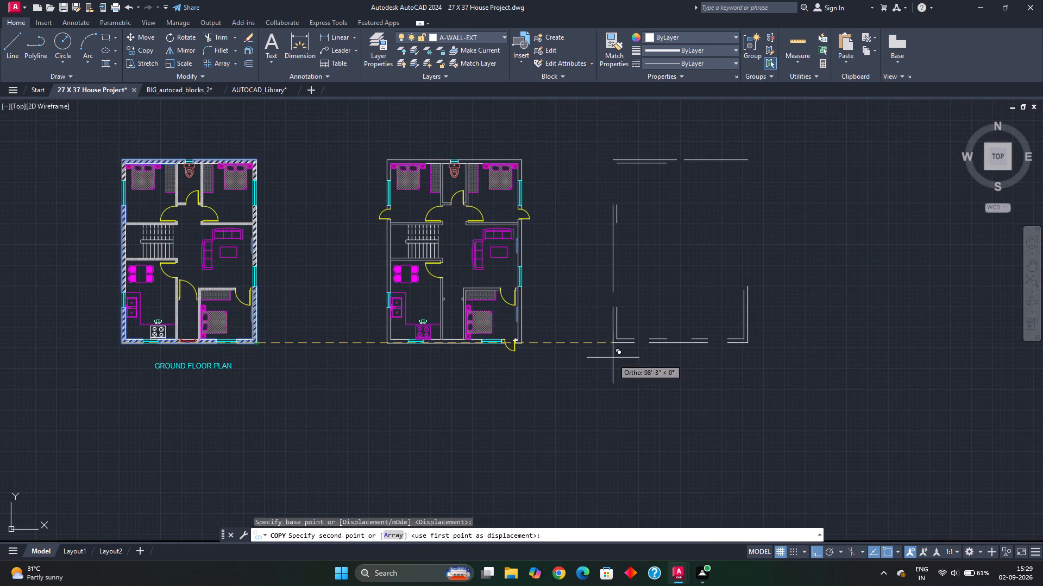
{"action": "left_click", "coordinate": [613, 356]}
{"action": "key", "text": "Escape"}
{"action": "key", "text": "Escape"}
Erase the two wall line segments in the upper part of the copied outline's west side.
{"action": "middle_click_drag", "start_coordinate": [667, 241], "coordinate": [585, 283]}
{"action": "scroll", "coordinate": [504, 248], "scroll_direction": "up", "scroll_amount": 1}
{"action": "middle_click_drag", "start_coordinate": [572, 322], "coordinate": [569, 315]}
{"action": "left_click", "coordinate": [505, 224]}
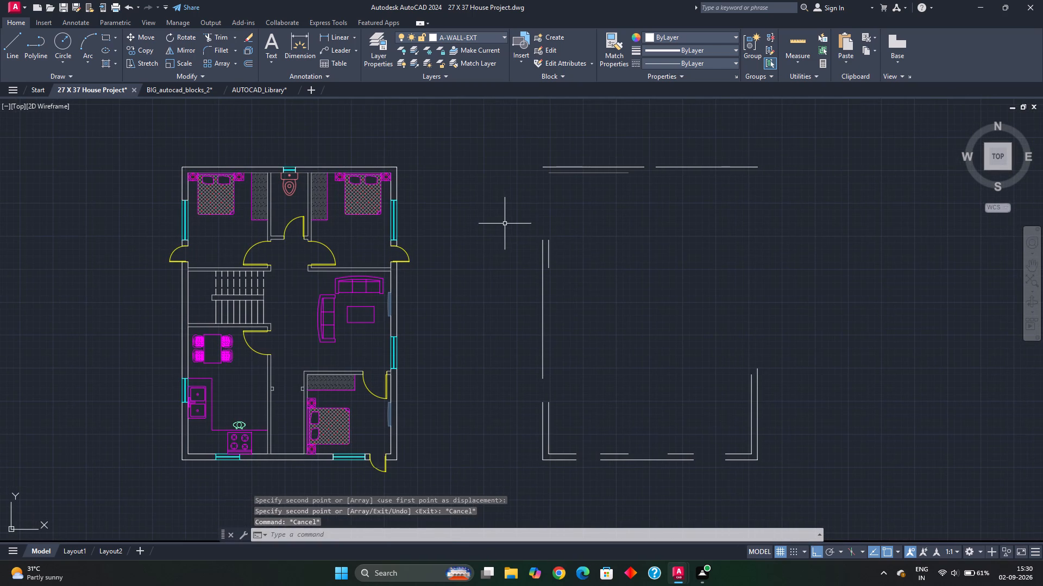
{"action": "left_click", "coordinate": [573, 389]}
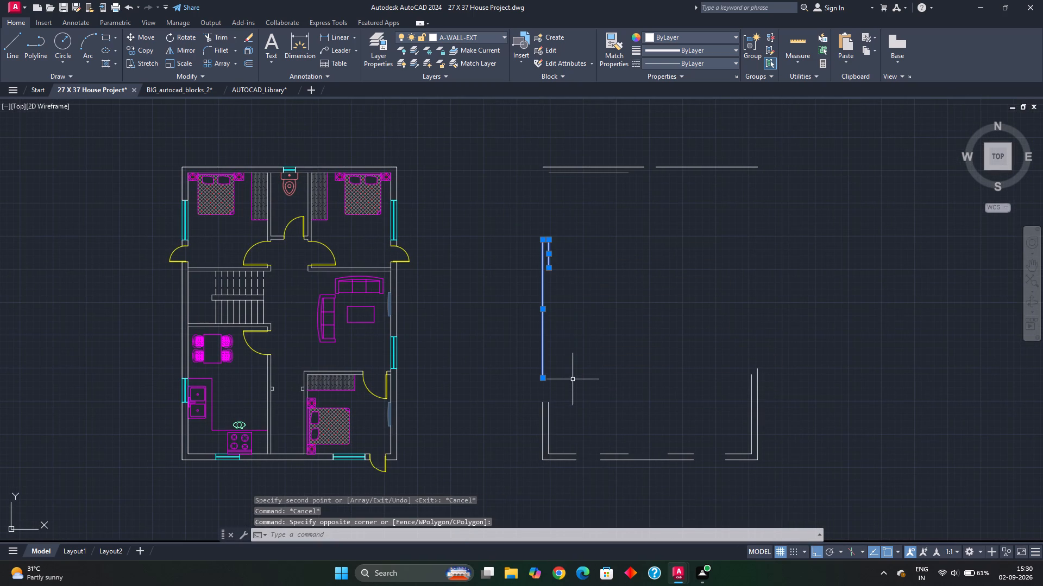
{"action": "key", "text": "Delete"}
Extend both east wall lines of the copied outline north to the outer north wall line.
{"action": "middle_click_drag", "start_coordinate": [629, 296], "coordinate": [536, 323]}
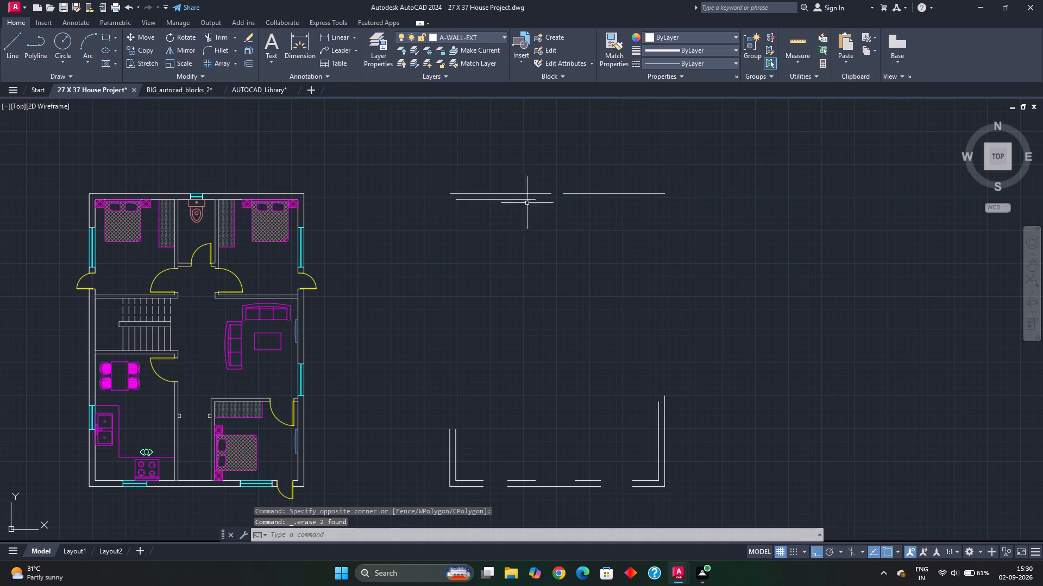
{"action": "middle_click_drag", "start_coordinate": [491, 422], "coordinate": [473, 343]}
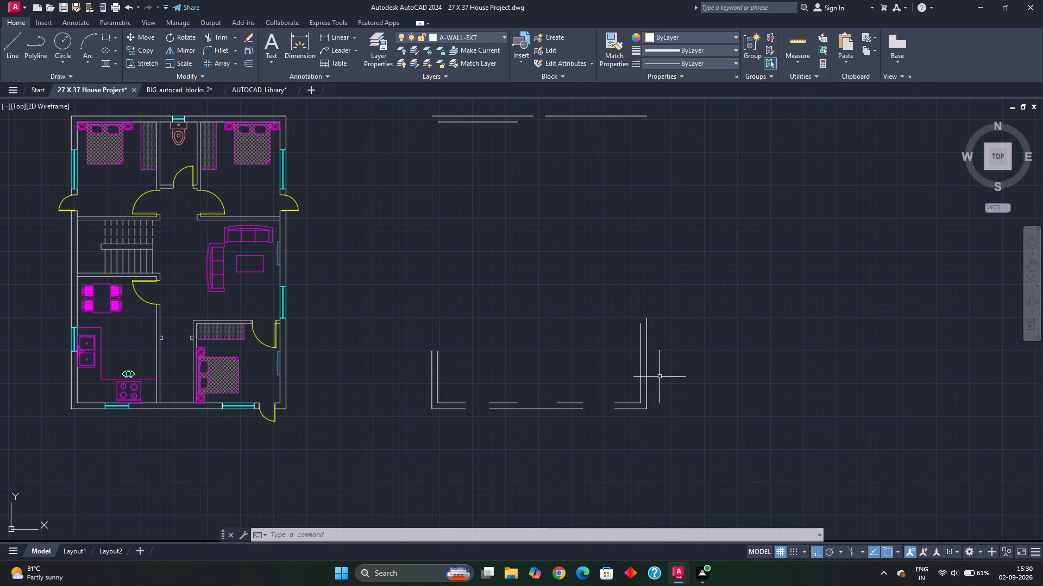
{"action": "type", "text": "EX"}
{"action": "key", "text": "space"}
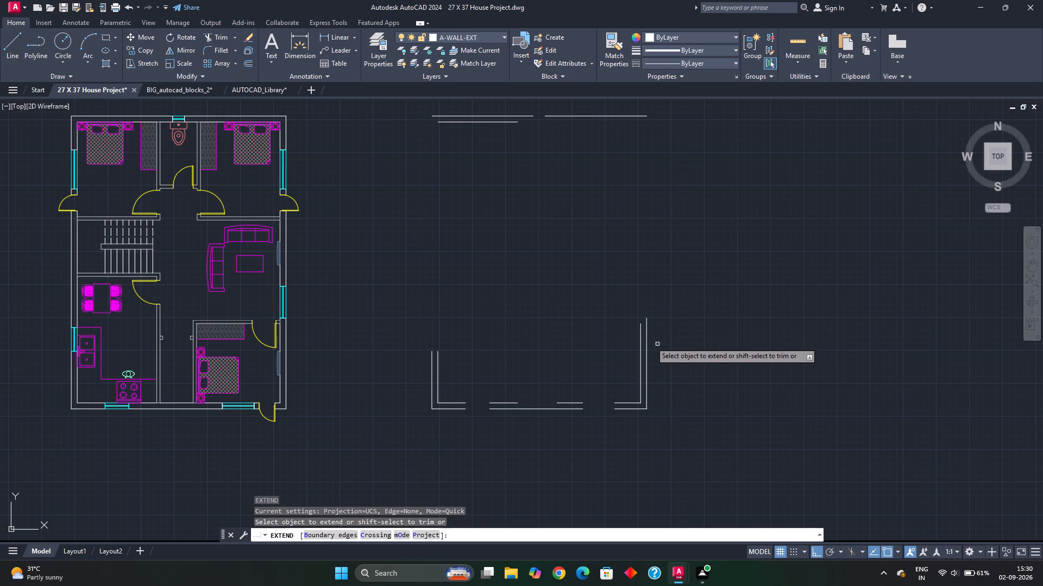
{"action": "left_click", "coordinate": [663, 333]}
{"action": "left_click", "coordinate": [605, 356]}
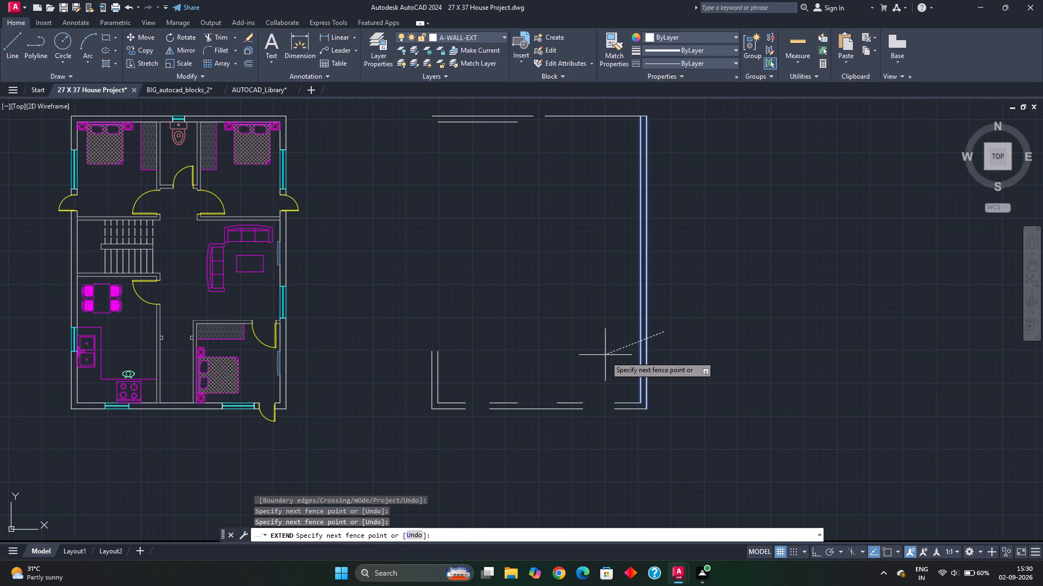
{"action": "middle_click_drag", "start_coordinate": [604, 139], "coordinate": [554, 270]}
{"action": "key", "text": "Escape"}
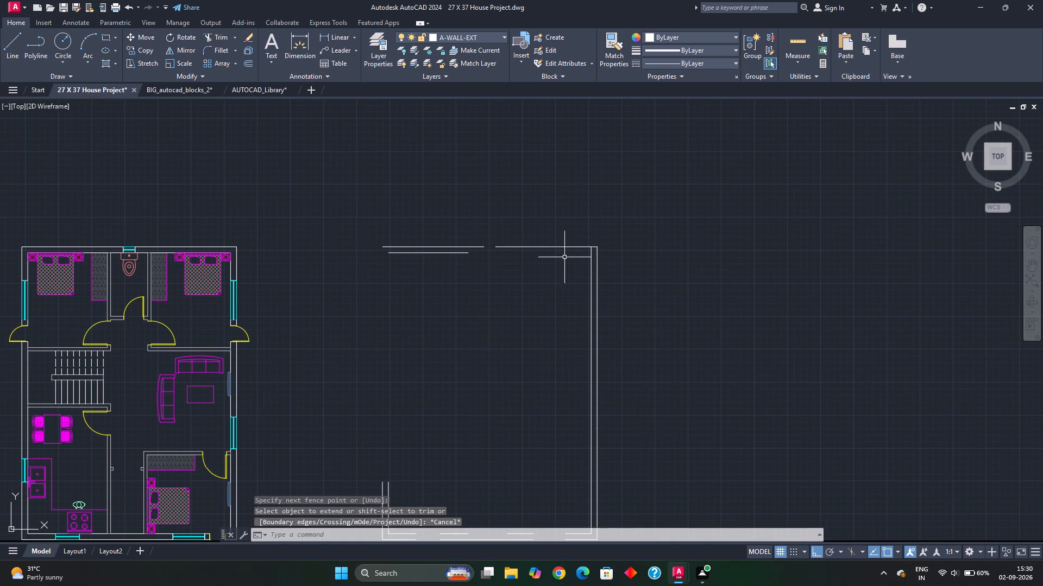
{"action": "key", "text": "Escape"}
Erase the eastern segment of the copied outline's outer north wall line.
{"action": "left_click", "coordinate": [557, 238]}
{"action": "left_click", "coordinate": [549, 268]}
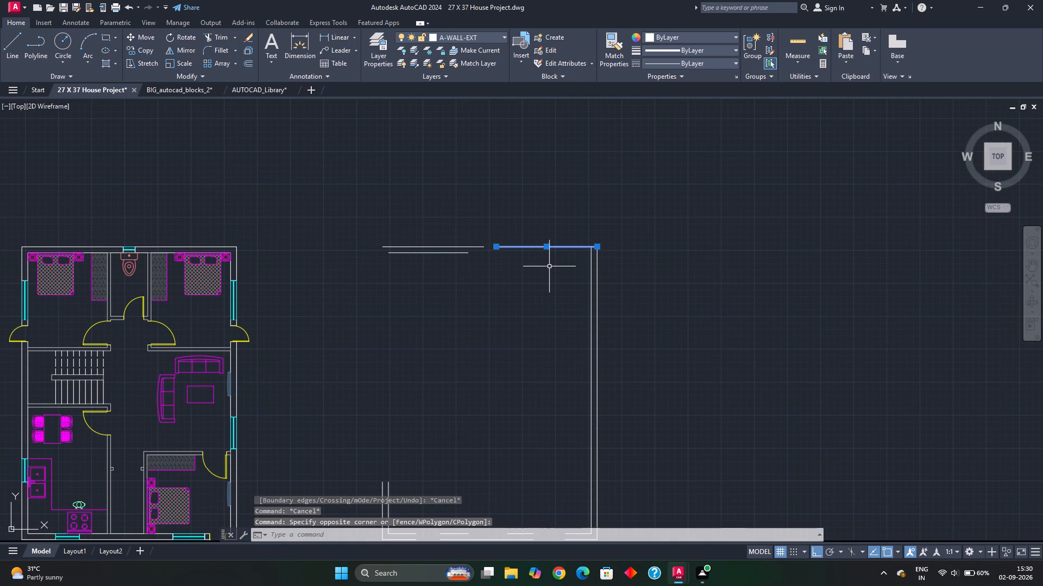
{"action": "key", "text": "Delete"}
Extend both north wall lines of the copied outline east to meet the east wall, taking the outer line to the outer east line.
{"action": "scroll", "coordinate": [484, 319], "scroll_direction": "down", "scroll_amount": 1}
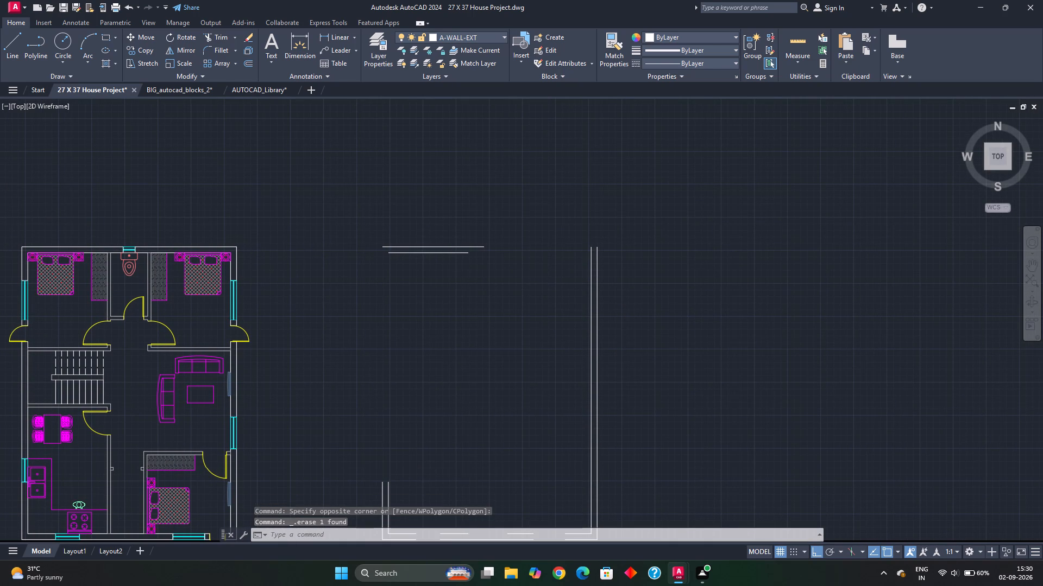
{"action": "type", "text": "EX"}
{"action": "key", "text": "space"}
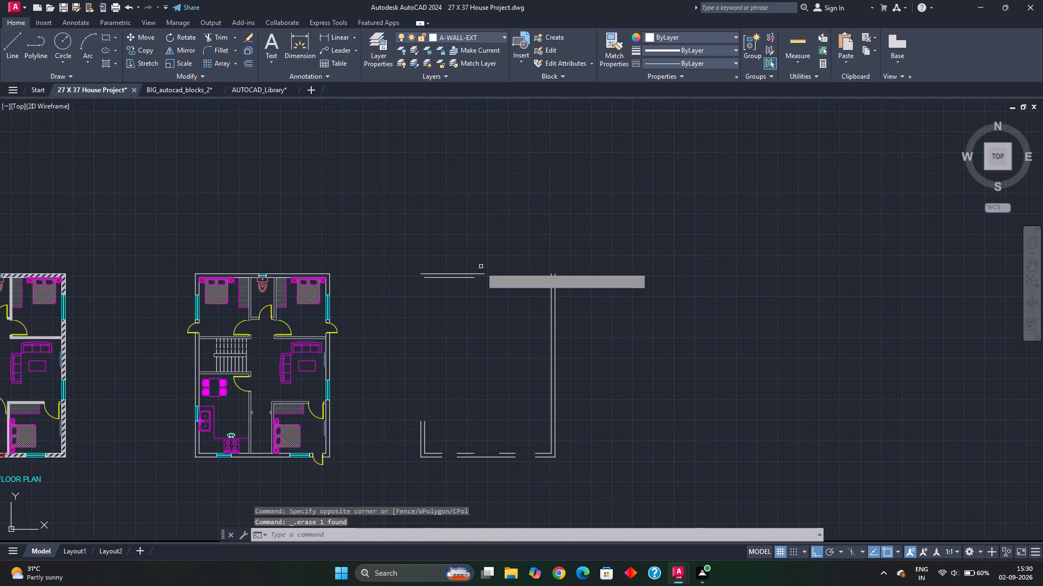
{"action": "left_click", "coordinate": [469, 248]}
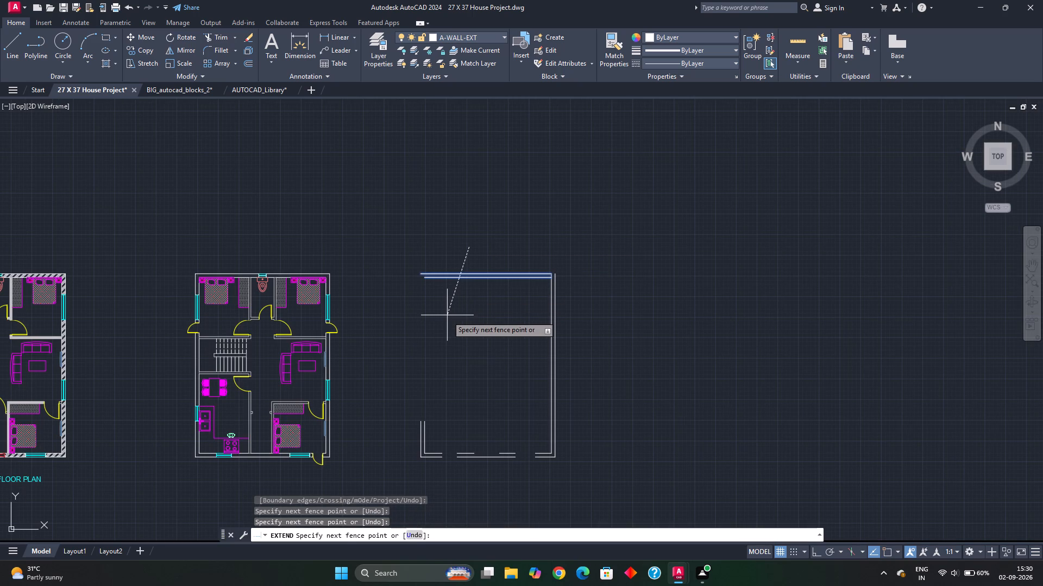
{"action": "left_click", "coordinate": [448, 314]}
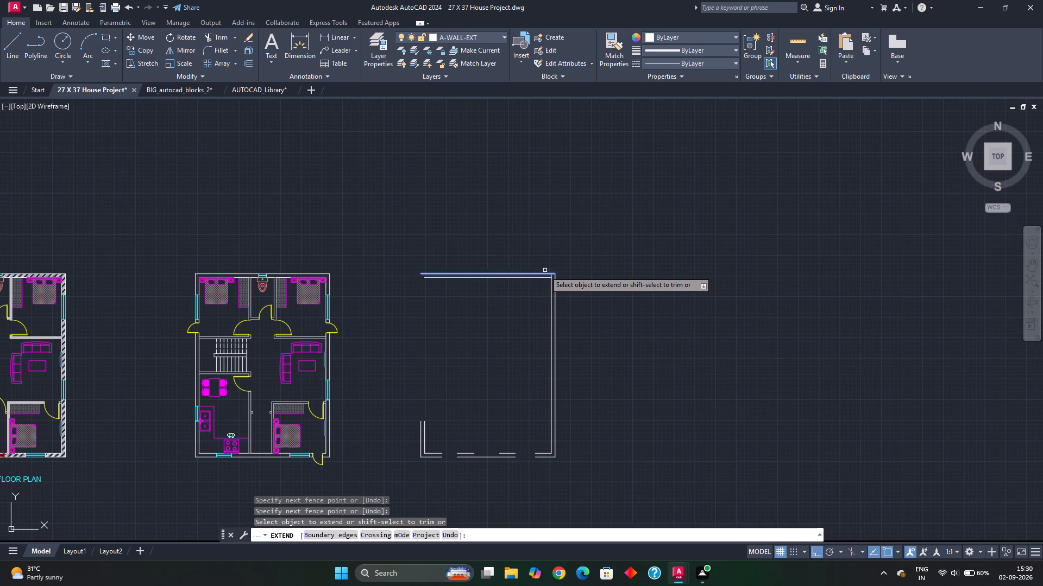
{"action": "left_click", "coordinate": [545, 273]}
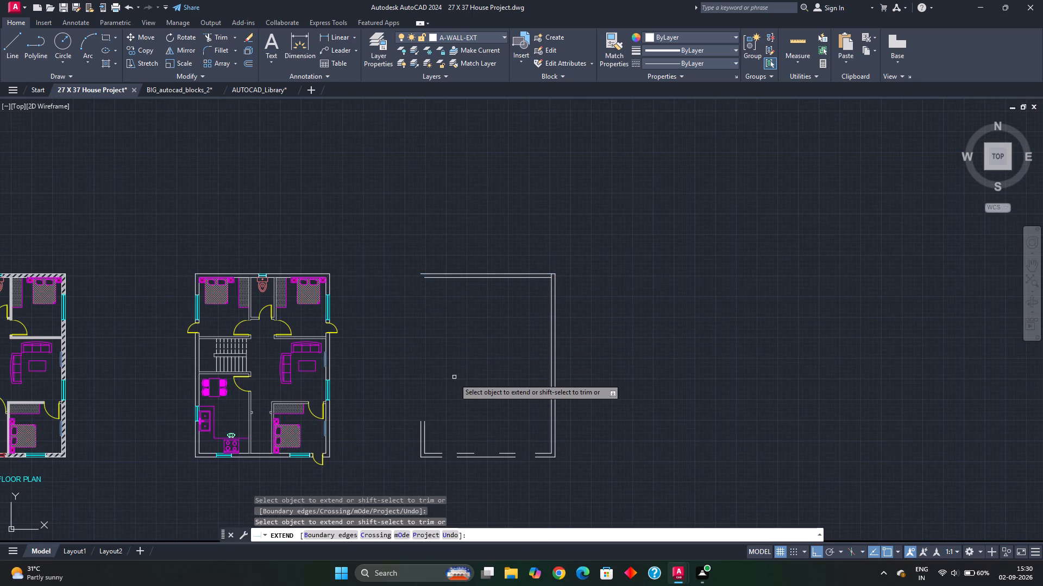
Extend both short west wall lines of the copied outline north to meet the north wall.
{"action": "middle_click_drag", "start_coordinate": [454, 378], "coordinate": [475, 291]}
{"action": "left_click", "coordinate": [469, 342]}
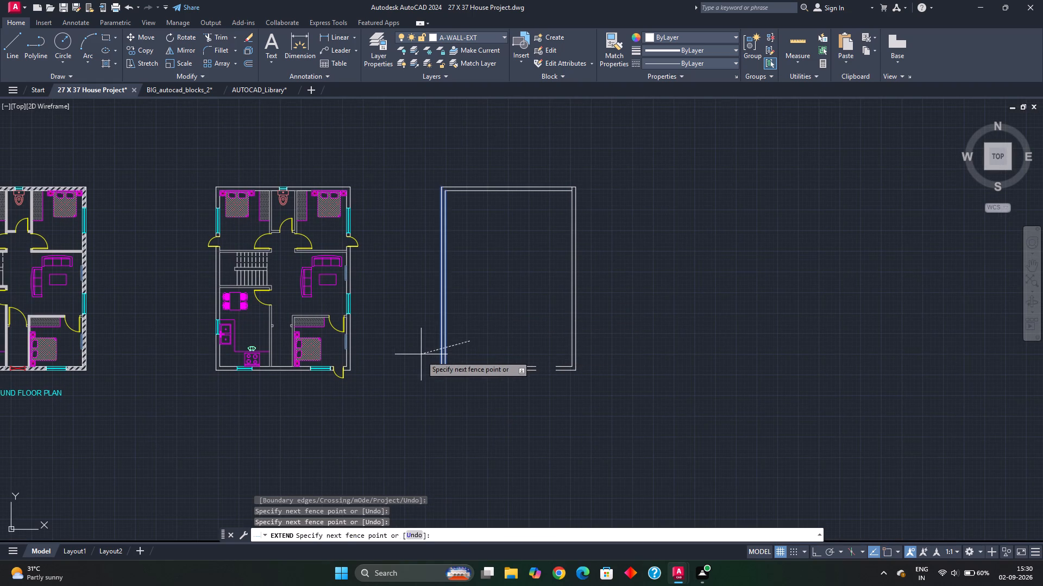
{"action": "left_click", "coordinate": [421, 355]}
{"action": "middle_click_drag", "start_coordinate": [485, 339], "coordinate": [477, 281]}
{"action": "key", "text": "Escape"}
{"action": "key", "text": "Escape"}
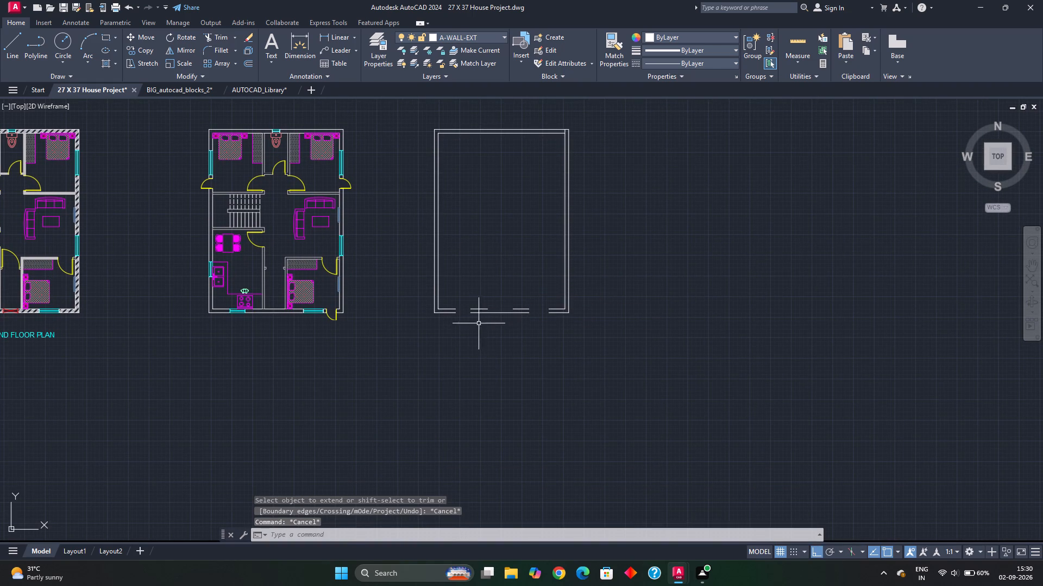
Erase the middle and eastern segments of the copied outline's south wall, keeping the western pair.
{"action": "left_click", "coordinate": [463, 295]}
{"action": "left_click", "coordinate": [536, 331]}
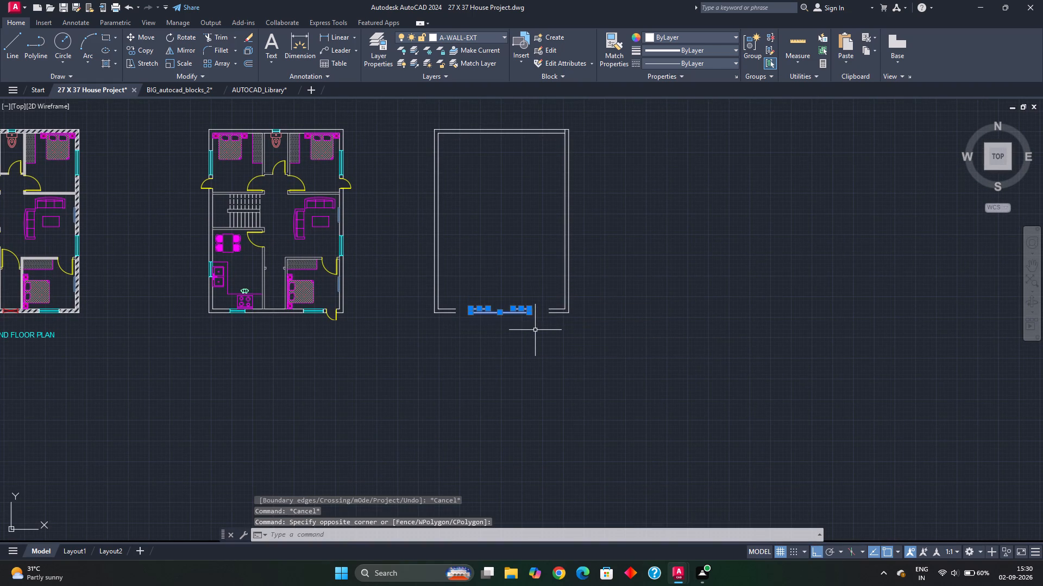
{"action": "key", "text": "Delete"}
{"action": "left_click", "coordinate": [554, 305]}
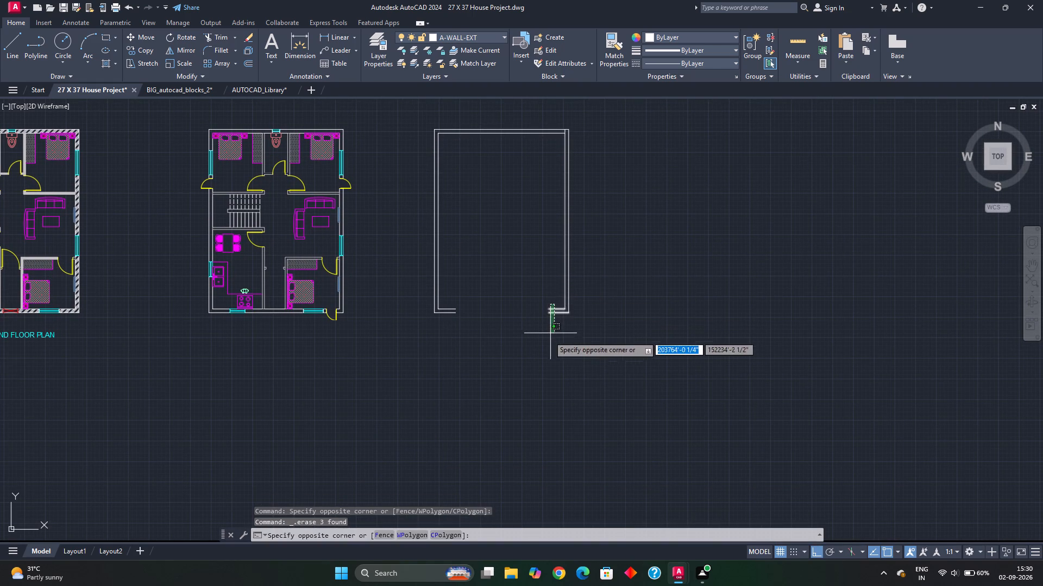
{"action": "left_click", "coordinate": [545, 339]}
{"action": "key", "text": "Delete"}
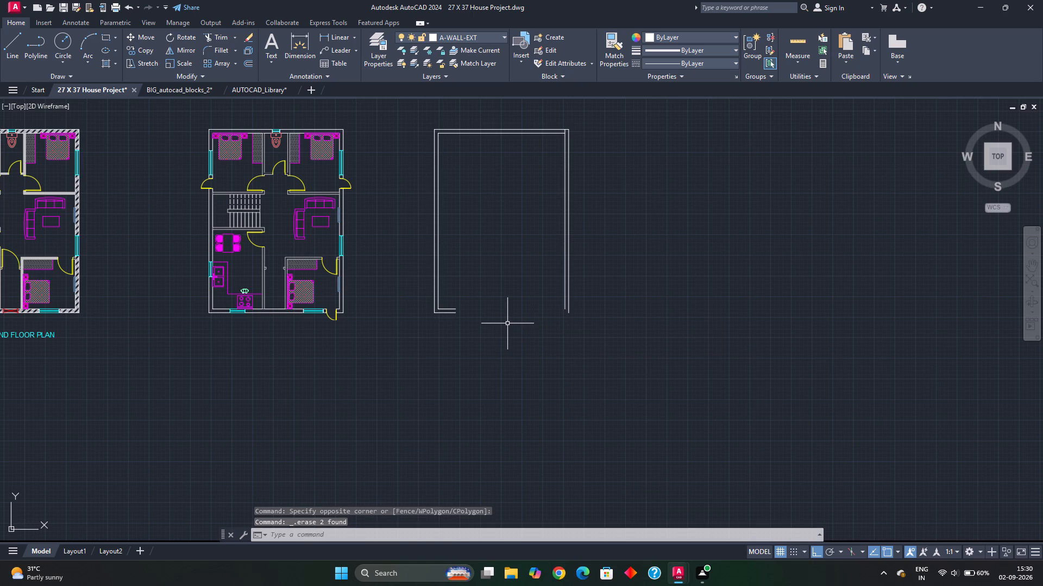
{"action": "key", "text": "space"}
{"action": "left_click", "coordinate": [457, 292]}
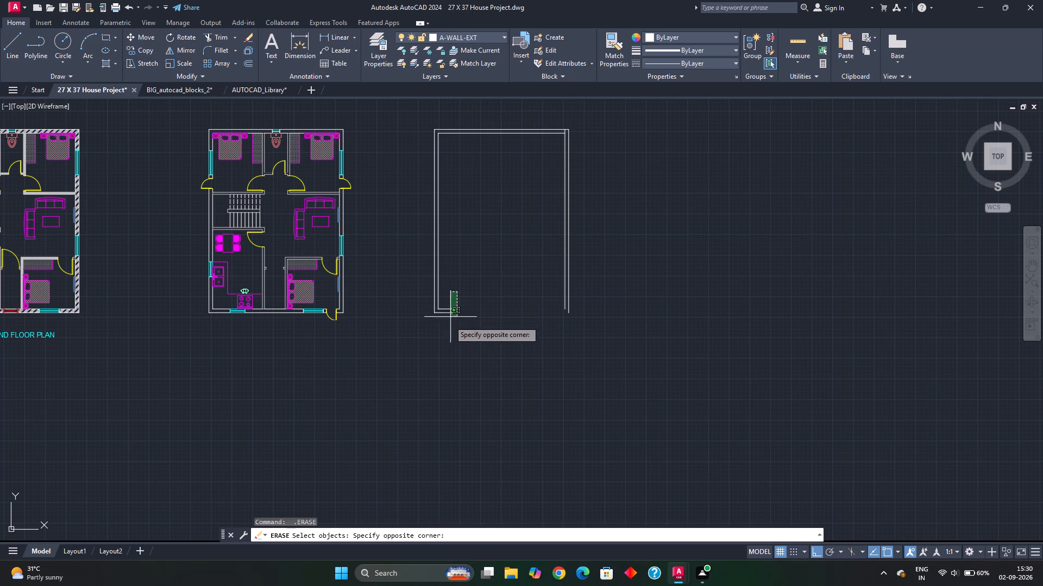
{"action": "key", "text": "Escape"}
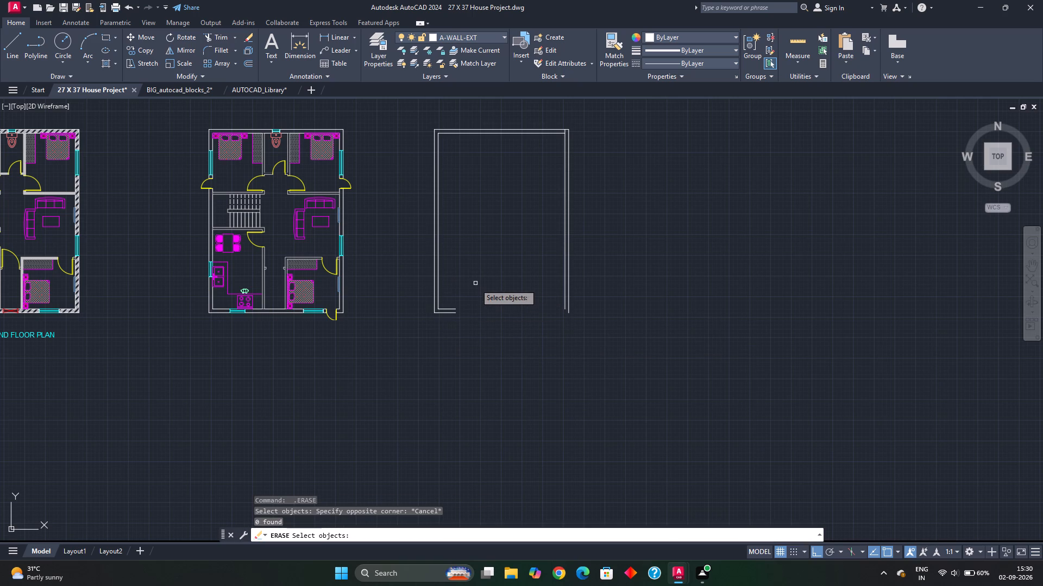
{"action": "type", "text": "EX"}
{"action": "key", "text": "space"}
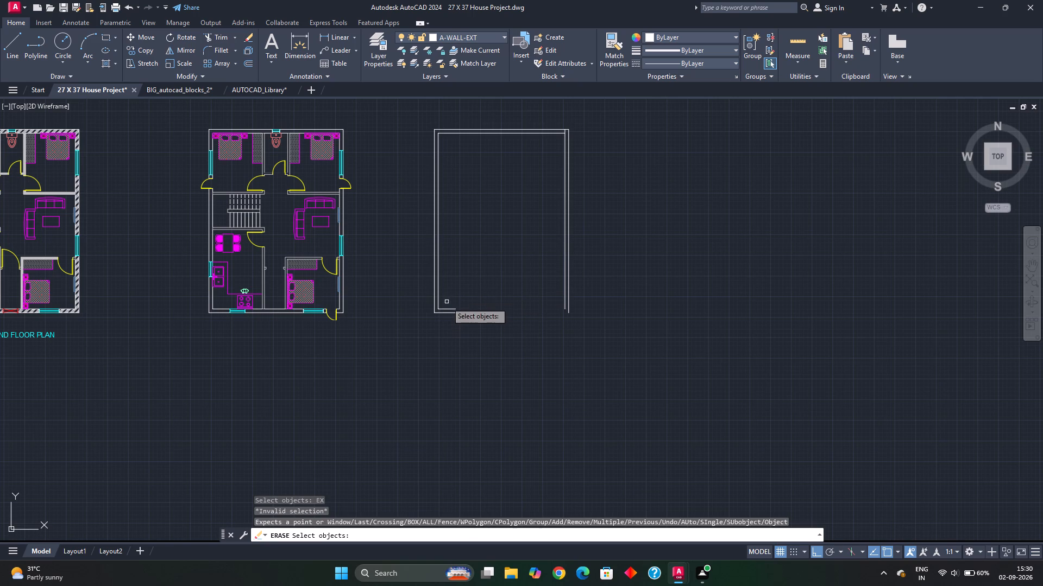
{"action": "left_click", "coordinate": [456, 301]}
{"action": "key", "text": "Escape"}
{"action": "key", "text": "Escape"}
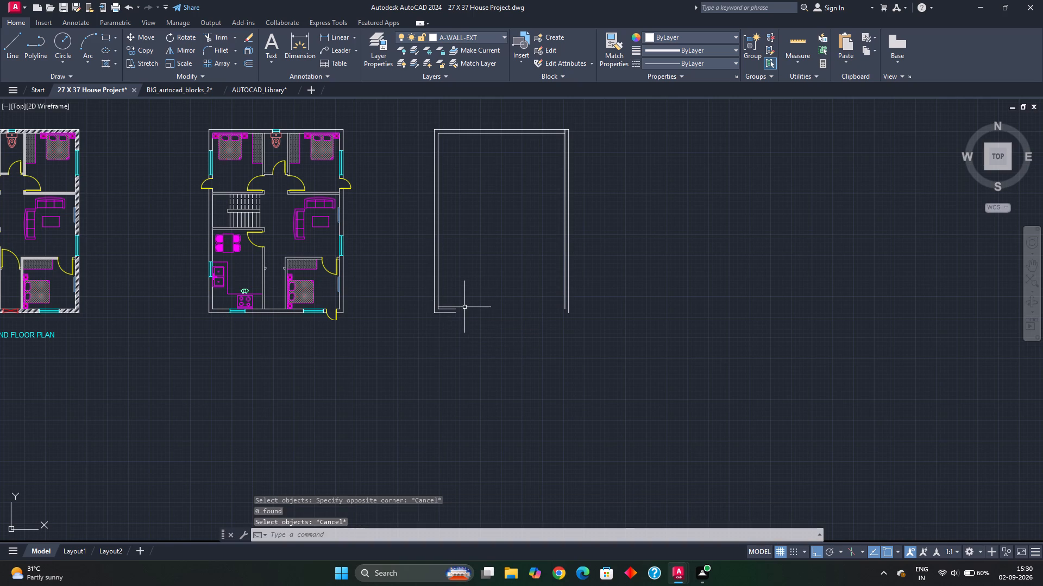
Extend both remaining south wall lines of the copied outline east to the east wall.
{"action": "key", "text": "e"}
{"action": "key", "text": "x"}
{"action": "key", "text": "space"}
{"action": "left_click", "coordinate": [453, 293]}
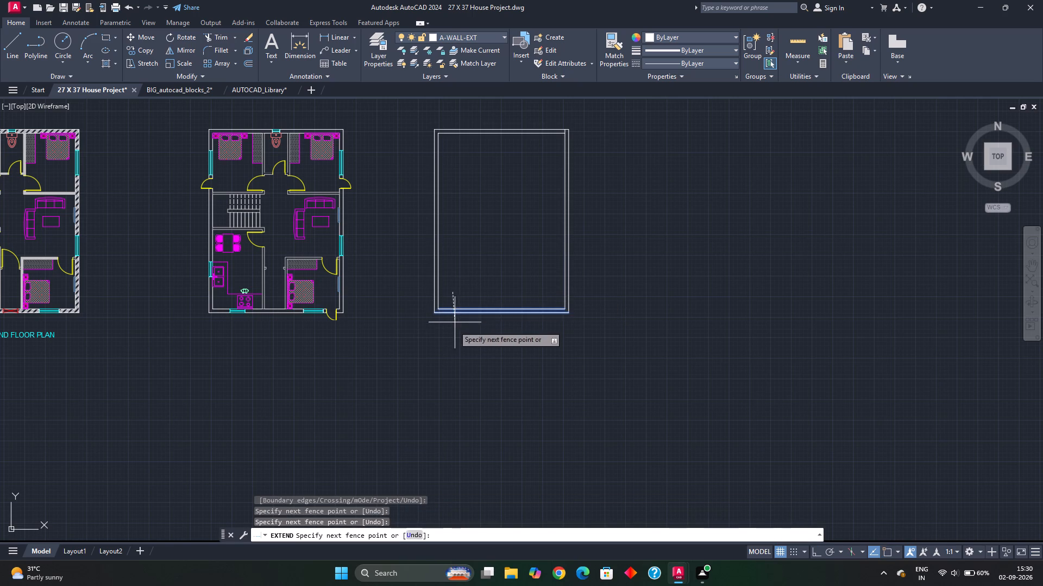
{"action": "left_click", "coordinate": [450, 330]}
{"action": "middle_click_drag", "start_coordinate": [531, 236], "coordinate": [486, 412]}
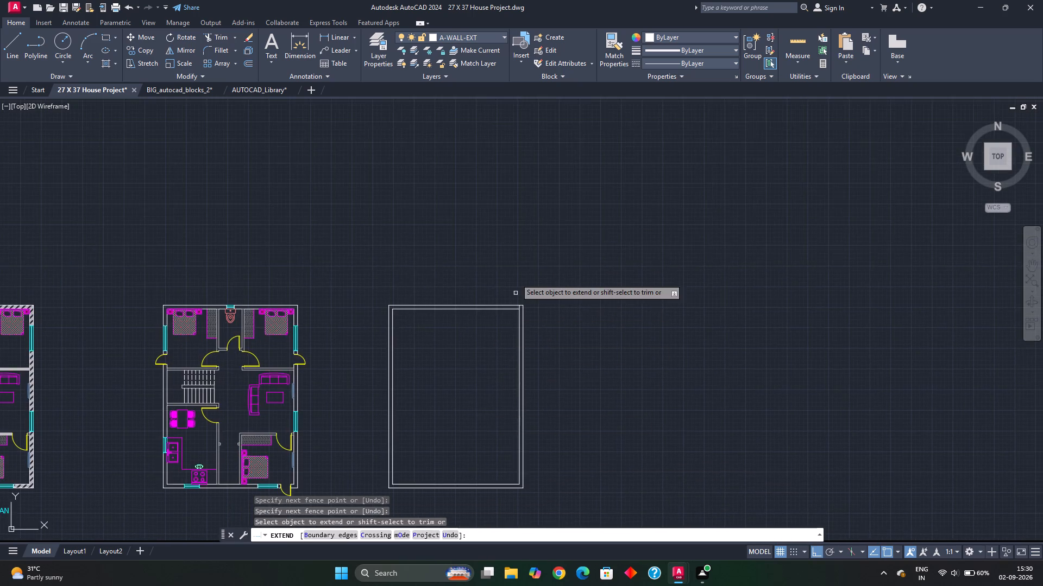
{"action": "scroll", "coordinate": [516, 269], "scroll_direction": "up", "scroll_amount": 3}
{"action": "middle_click_drag", "start_coordinate": [506, 393], "coordinate": [510, 302]}
{"action": "key", "text": "Escape"}
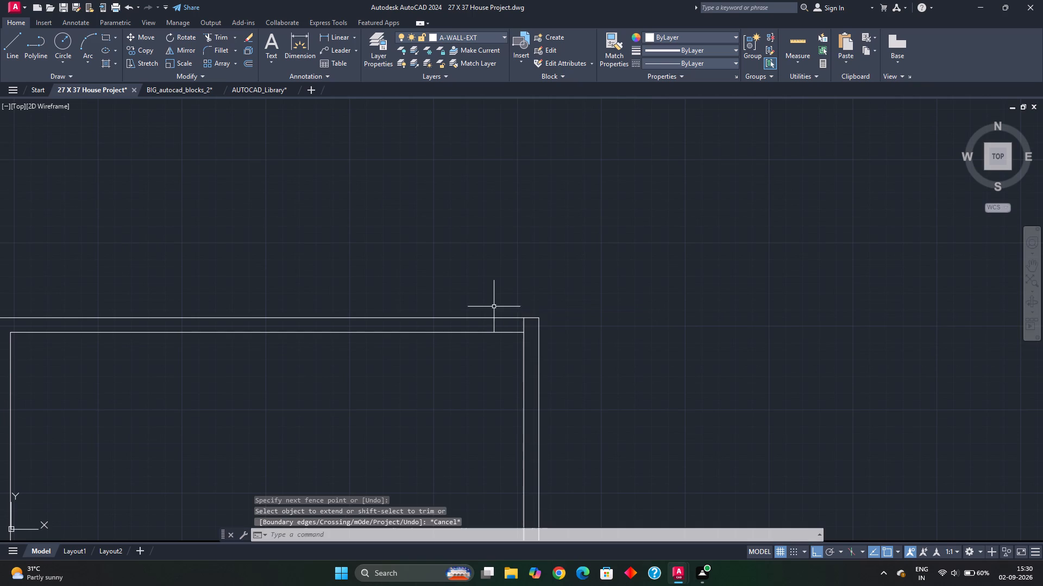
{"action": "key", "text": "Escape"}
Trim the inner east wall line's stub between the two north wall lines at the outline's north-east corner.
{"action": "type", "text": "TR"}
{"action": "key", "text": "space"}
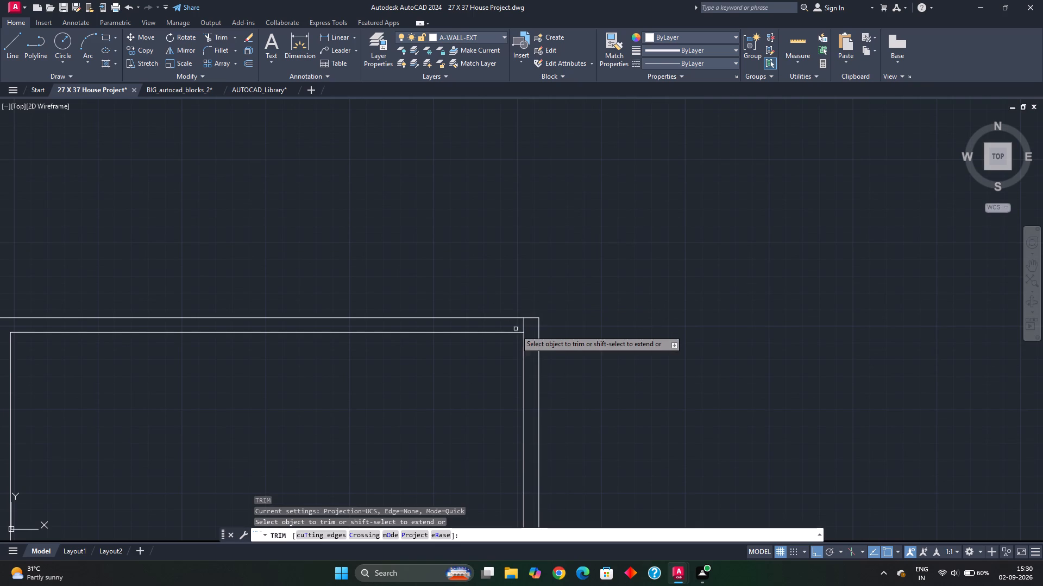
{"action": "left_click", "coordinate": [524, 324]}
{"action": "scroll", "coordinate": [520, 393], "scroll_direction": "down", "scroll_amount": 2}
{"action": "key", "text": "Escape"}
{"action": "middle_click_drag", "start_coordinate": [482, 435], "coordinate": [529, 277]}
{"action": "key", "text": "Escape"}
Copy the unhatched plan's staircase and its two flanking walls, without the long west wall line, 45'-4 1/4" east onto the outline's inner west wall line.
{"action": "scroll", "coordinate": [533, 380], "scroll_direction": "down", "scroll_amount": 1}
{"action": "middle_click_drag", "start_coordinate": [519, 397], "coordinate": [555, 335]}
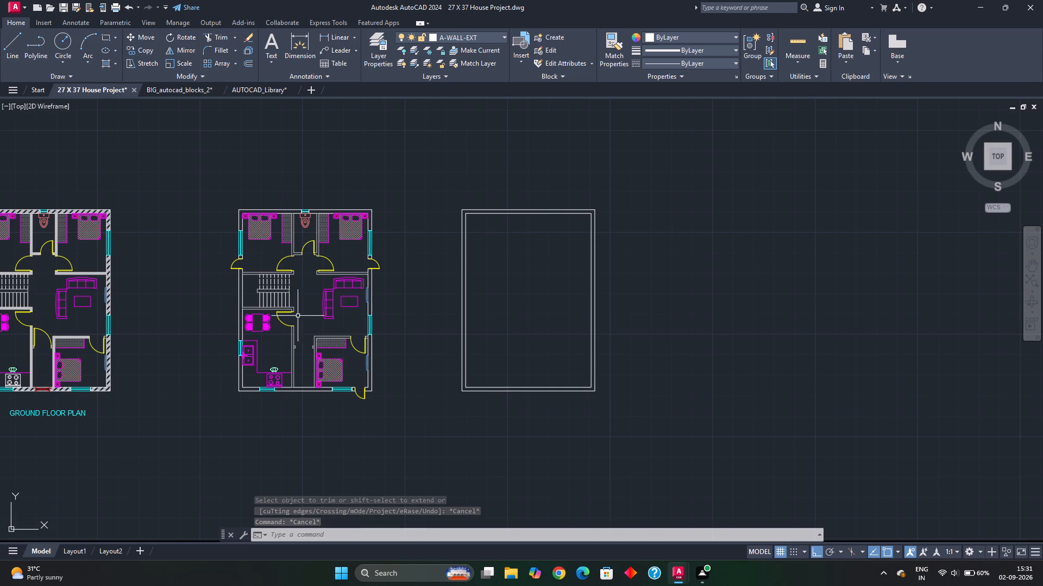
{"action": "middle_click_drag", "start_coordinate": [378, 344], "coordinate": [385, 349]}
{"action": "middle_click", "coordinate": [416, 352]}
{"action": "scroll", "coordinate": [416, 352], "scroll_direction": "up", "scroll_amount": 1}
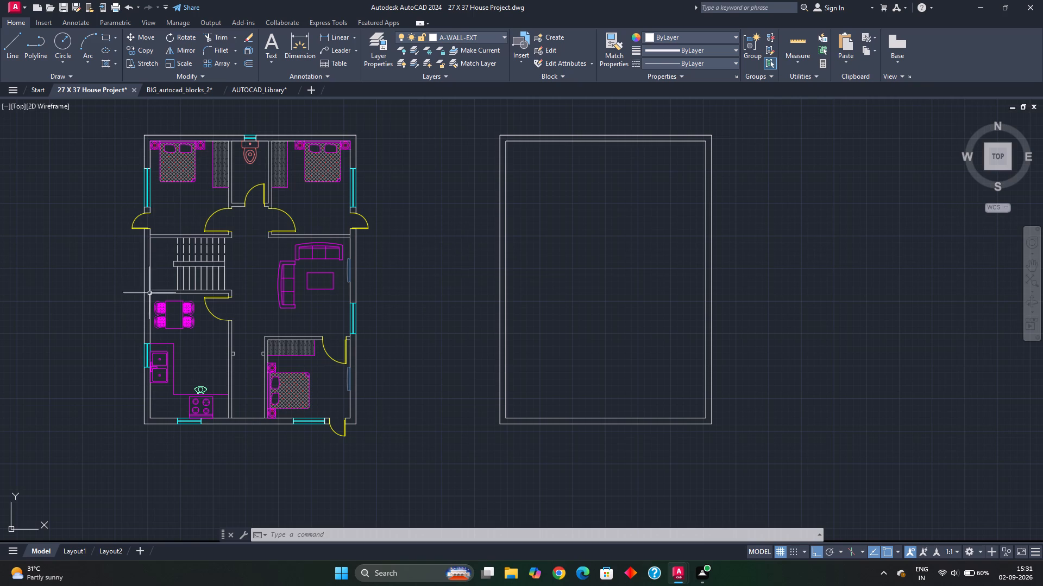
{"action": "middle_click_drag", "start_coordinate": [202, 289], "coordinate": [256, 278]}
{"action": "scroll", "coordinate": [237, 215], "scroll_direction": "up", "scroll_amount": 1}
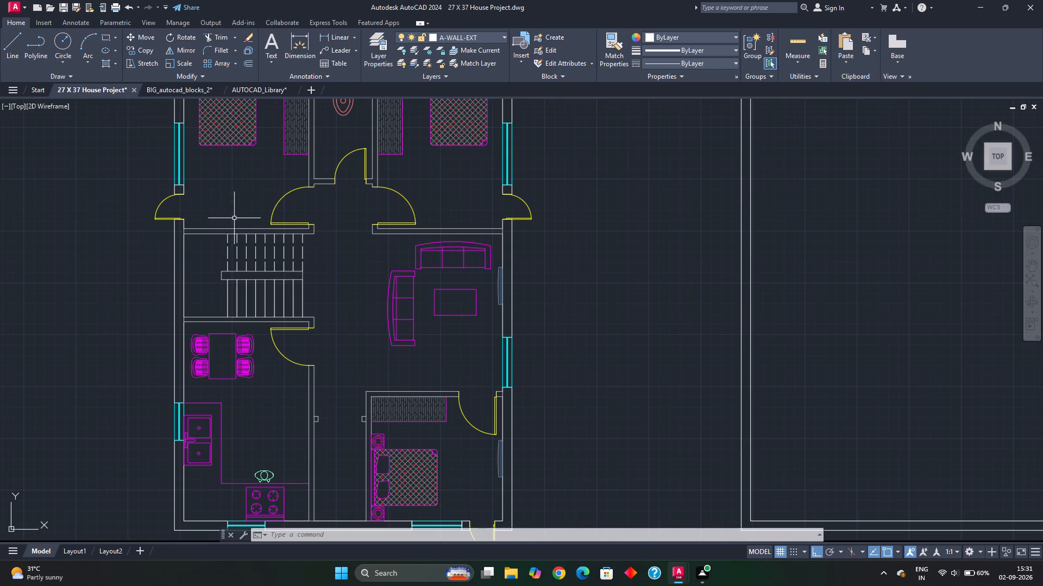
{"action": "scroll", "coordinate": [223, 276], "scroll_direction": "up", "scroll_amount": 1}
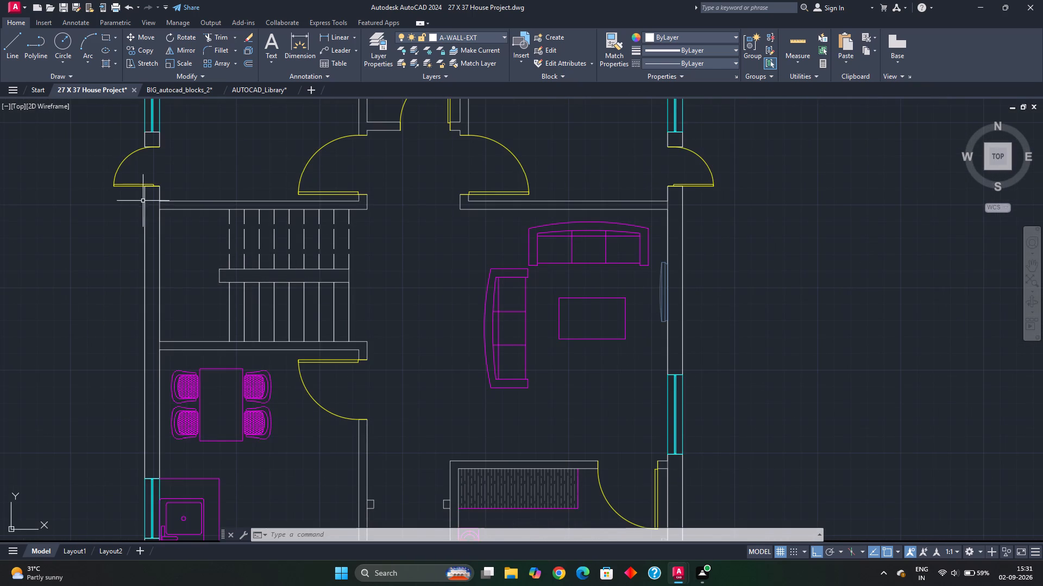
{"action": "left_click", "coordinate": [150, 174]}
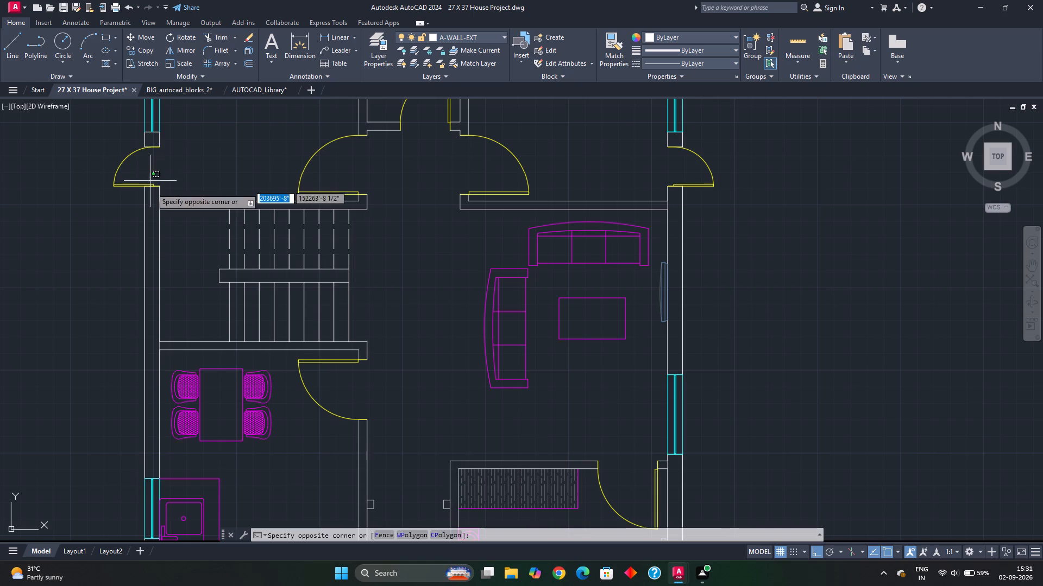
{"action": "left_click", "coordinate": [379, 368]}
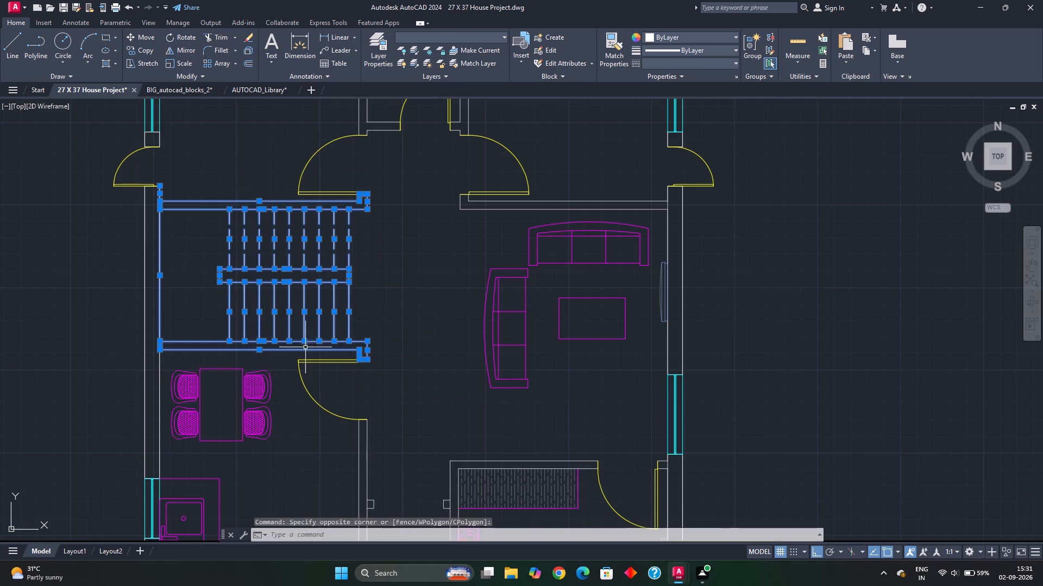
{"action": "left_click", "coordinate": [87, 249], "text": "shift"}
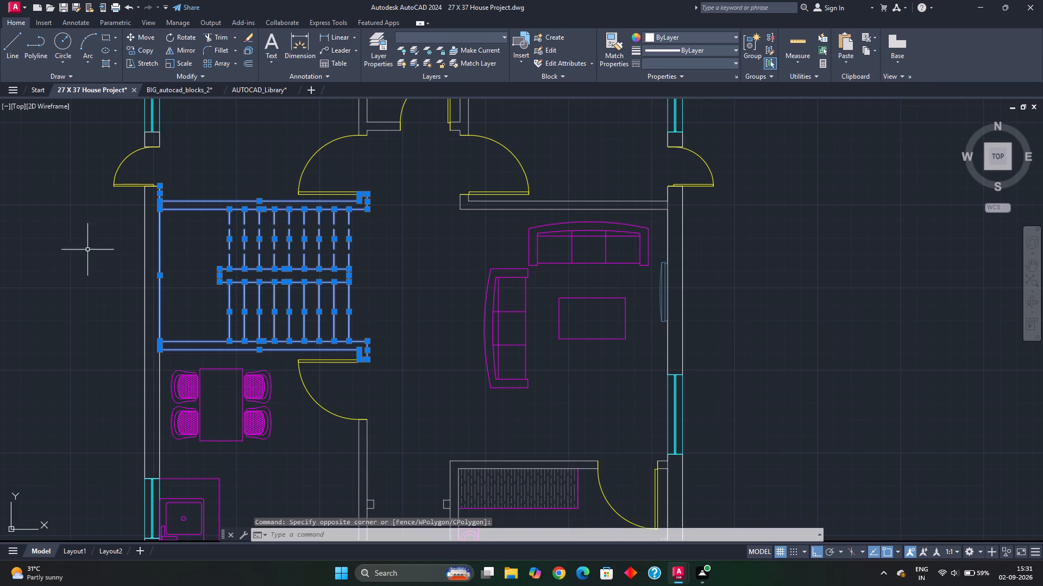
{"action": "left_click", "coordinate": [185, 272], "text": "shift"}
{"action": "left_click", "coordinate": [198, 249], "text": "shift"}
{"action": "left_click", "coordinate": [108, 270], "text": "shift"}
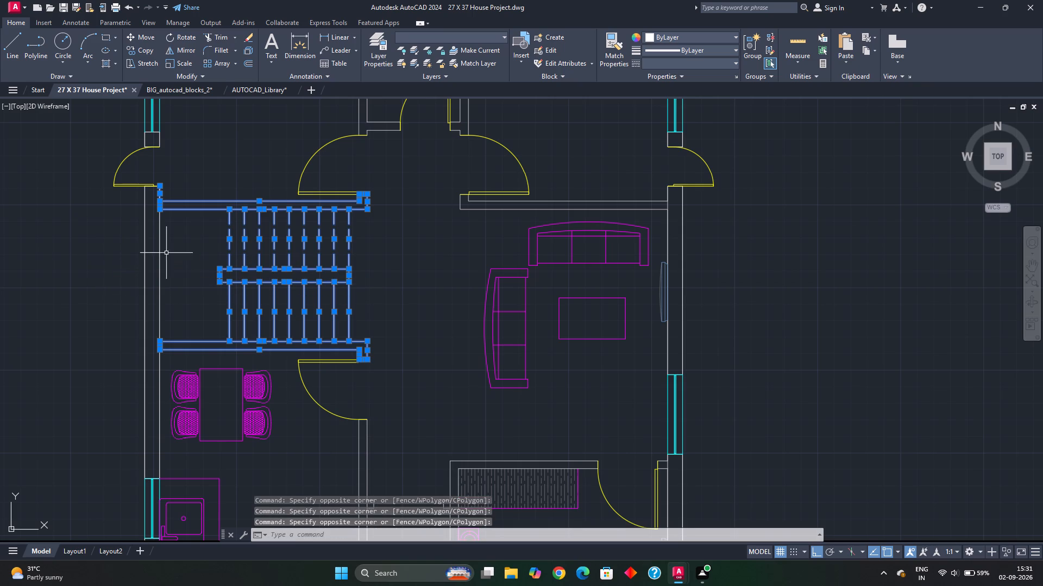
{"action": "scroll", "coordinate": [181, 219], "scroll_direction": "up", "scroll_amount": 1}
{"action": "middle_click_drag", "start_coordinate": [178, 235], "coordinate": [178, 301], "text": "shift"}
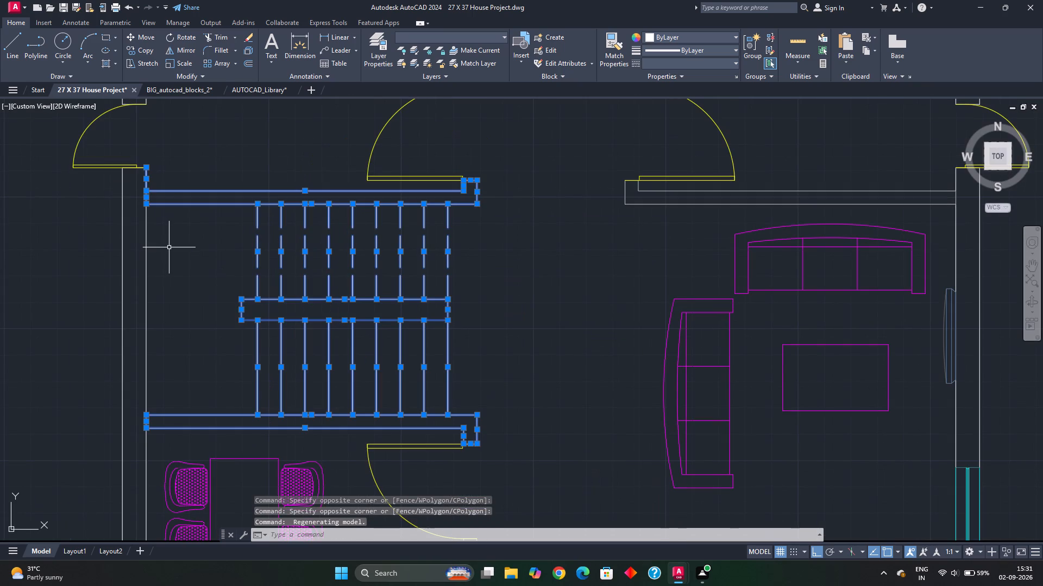
{"action": "left_click", "coordinate": [999, 155]}
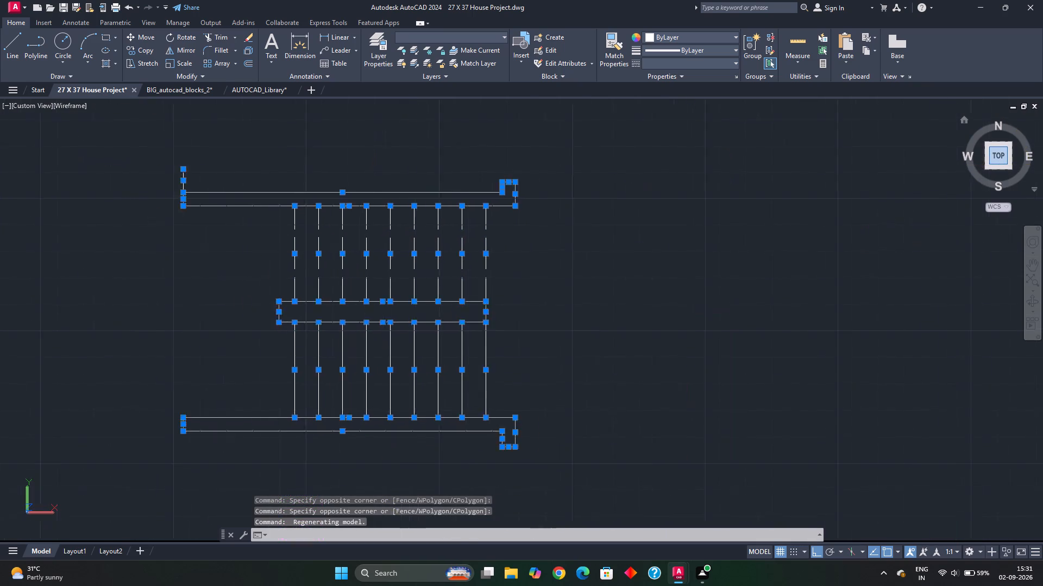
{"action": "scroll", "coordinate": [680, 317], "scroll_direction": "down", "scroll_amount": 1}
{"action": "middle_click_drag", "start_coordinate": [680, 317], "coordinate": [502, 258]}
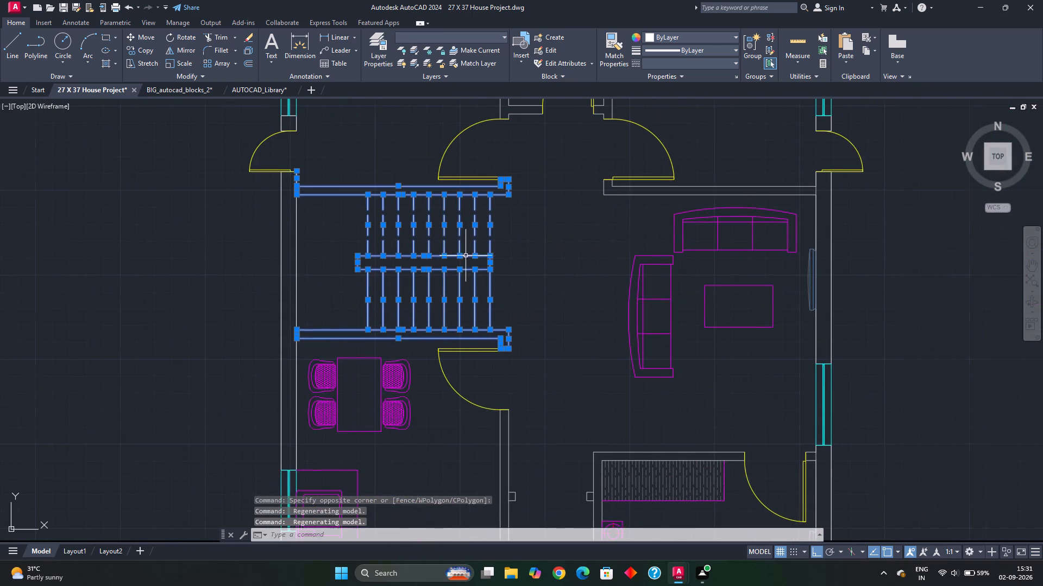
{"action": "scroll", "coordinate": [518, 282], "scroll_direction": "down", "scroll_amount": 1}
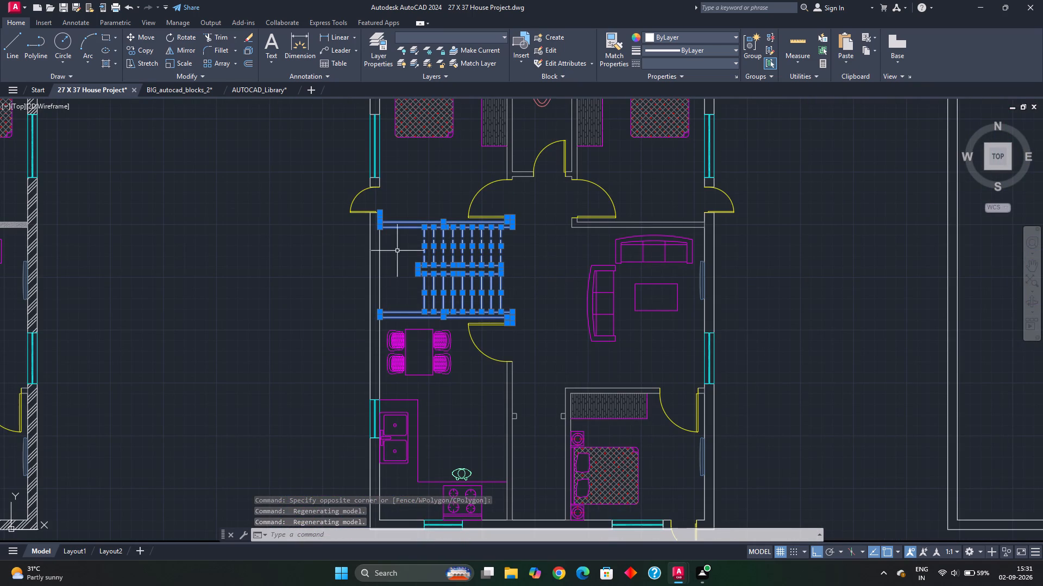
{"action": "left_click", "coordinate": [140, 50]}
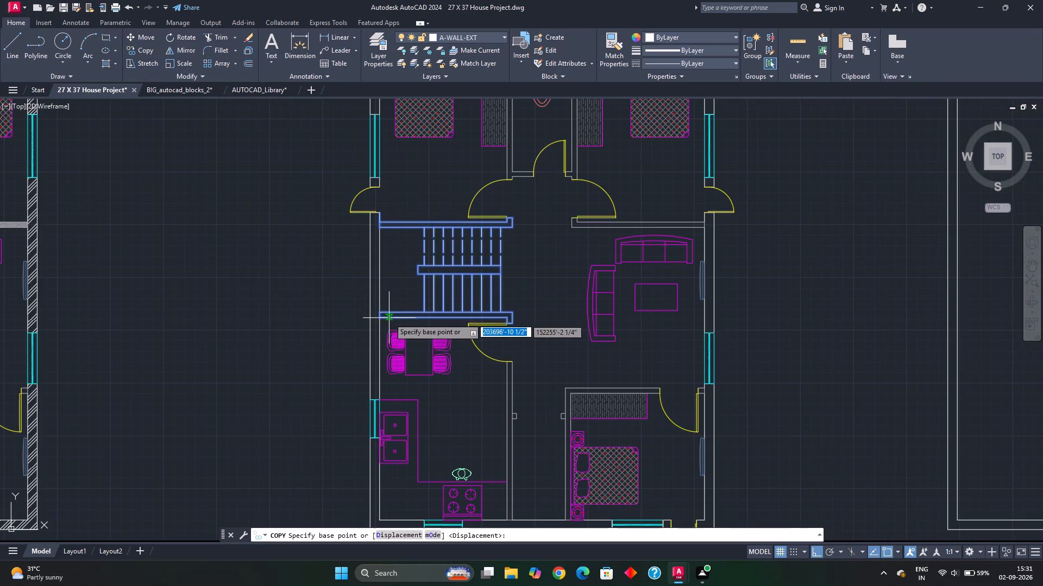
{"action": "left_click", "coordinate": [379, 319]}
{"action": "scroll", "coordinate": [524, 332], "scroll_direction": "down", "scroll_amount": 1}
{"action": "middle_click_drag", "start_coordinate": [524, 332], "coordinate": [229, 289]}
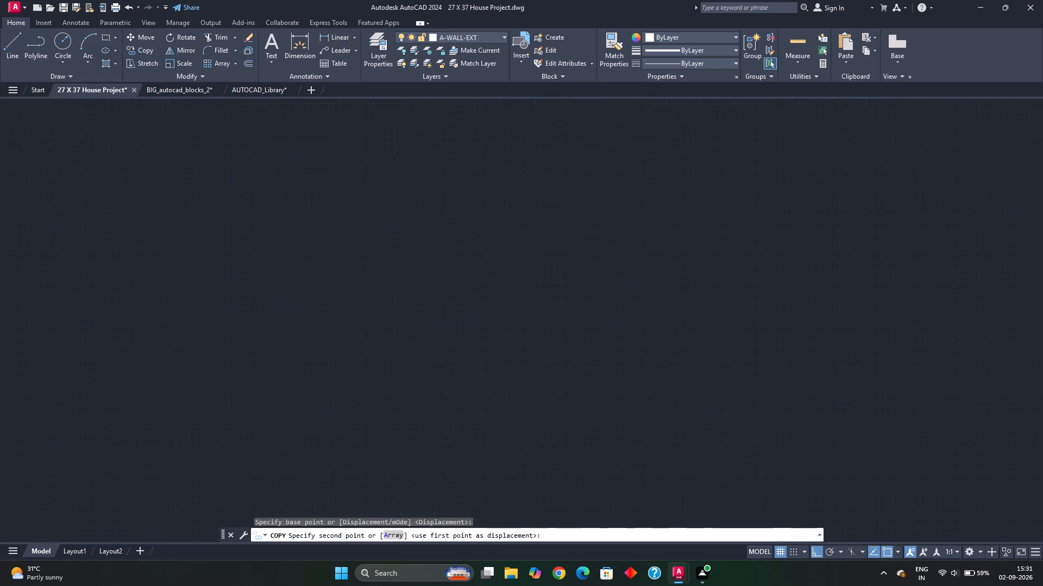
{"action": "scroll", "coordinate": [477, 288], "scroll_direction": "up", "scroll_amount": 3}
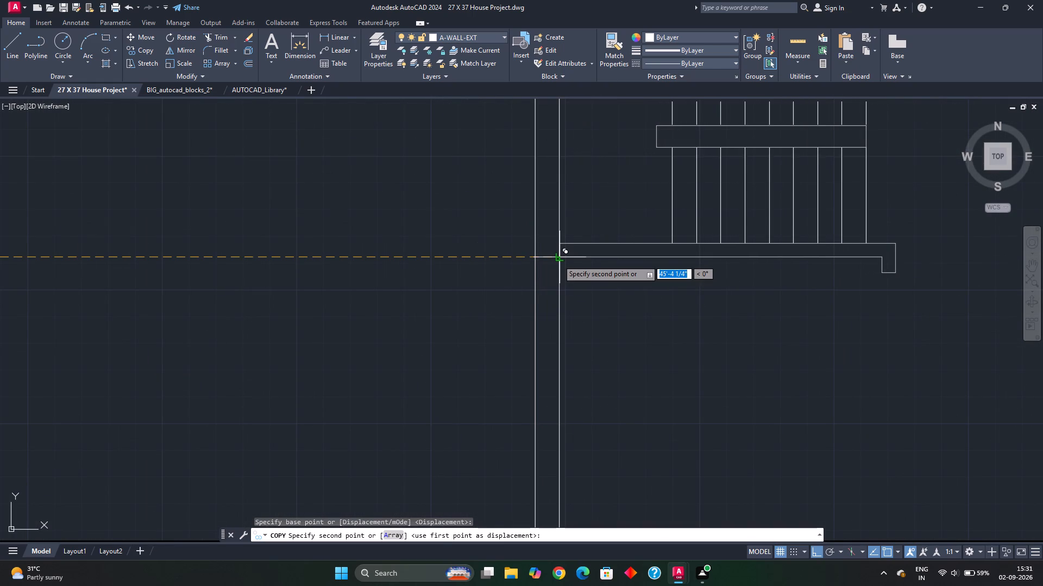
{"action": "left_click", "coordinate": [558, 260]}
{"action": "scroll", "coordinate": [620, 284], "scroll_direction": "down", "scroll_amount": 2}
{"action": "key", "text": "Escape"}
{"action": "scroll", "coordinate": [680, 289], "scroll_direction": "down", "scroll_amount": 1}
{"action": "key", "text": "Escape"}
Erase the short leftover wall line on the inner west wall just above the copied staircase's north flanking wall.
{"action": "middle_click_drag", "start_coordinate": [679, 288], "coordinate": [468, 316]}
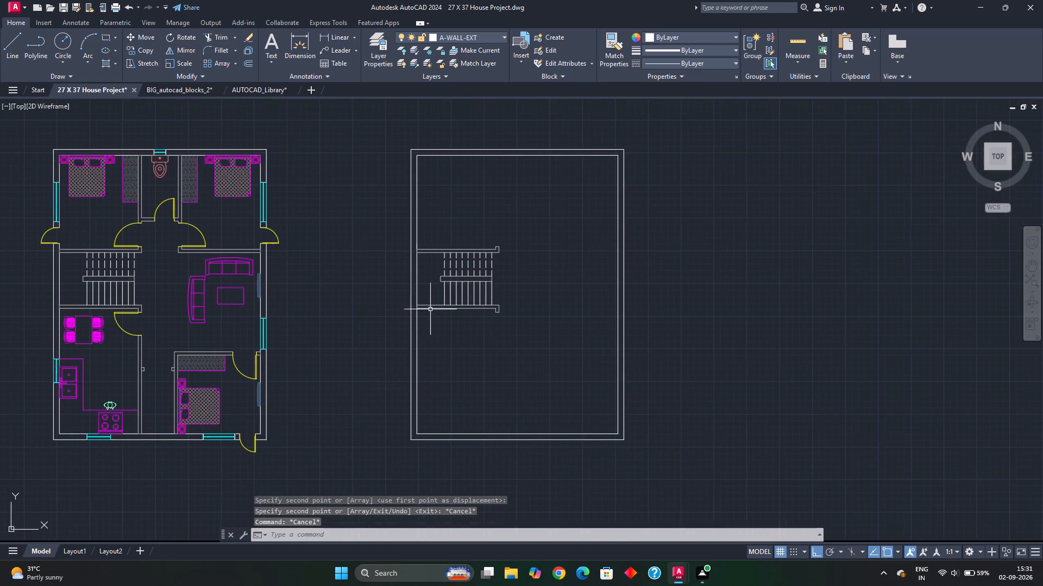
{"action": "scroll", "coordinate": [464, 244], "scroll_direction": "up", "scroll_amount": 3}
{"action": "scroll", "coordinate": [273, 284], "scroll_direction": "up", "scroll_amount": 2}
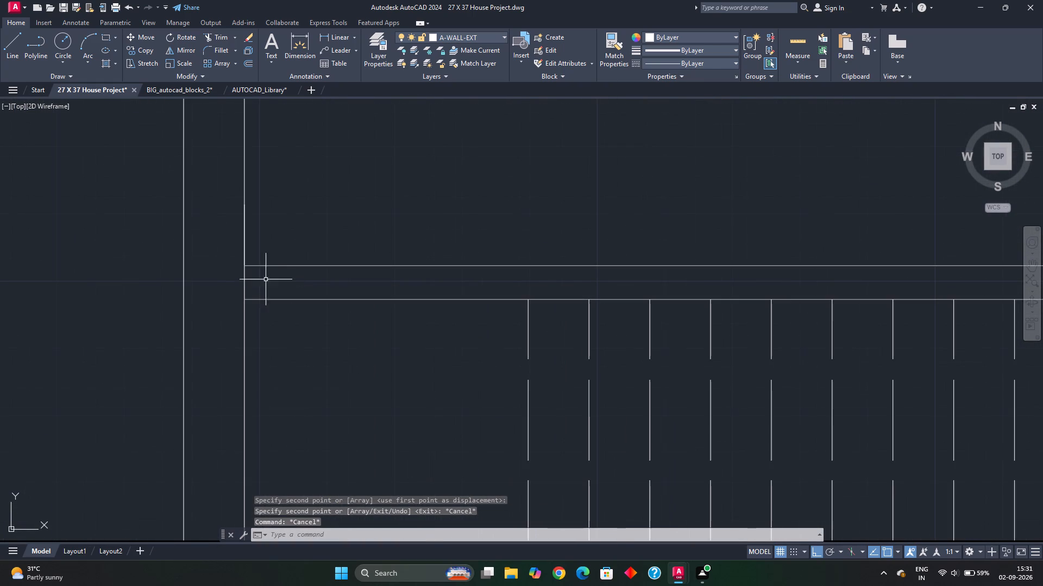
{"action": "left_click", "coordinate": [246, 233]}
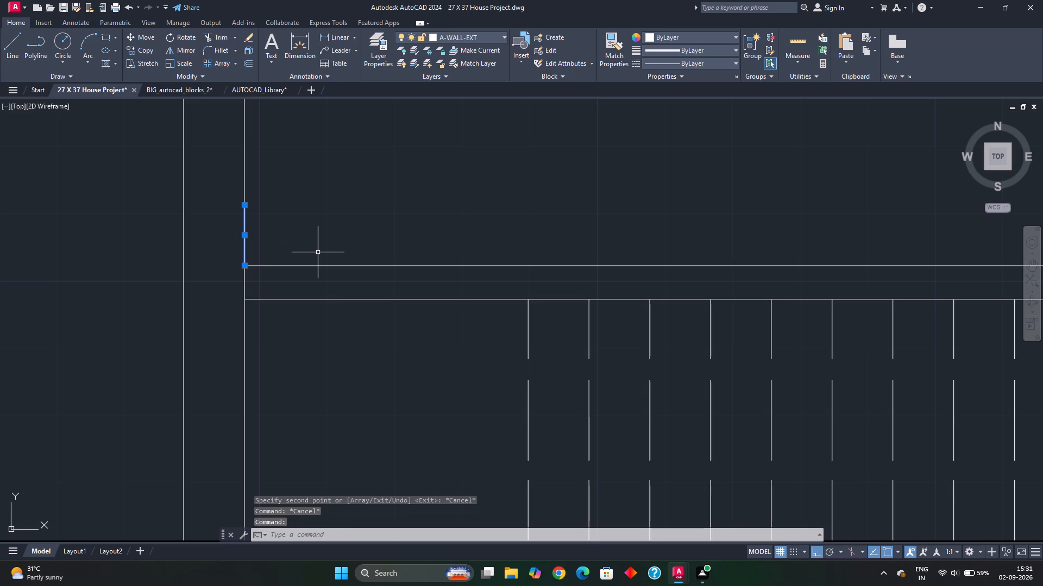
{"action": "key", "text": "Delete"}
Offset the easternmost tread line of the copied staircase's southern flight 5' to the east.
{"action": "scroll", "coordinate": [336, 296], "scroll_direction": "down", "scroll_amount": 3}
{"action": "middle_click_drag", "start_coordinate": [349, 368], "coordinate": [353, 163]}
{"action": "scroll", "coordinate": [354, 279], "scroll_direction": "up", "scroll_amount": 2}
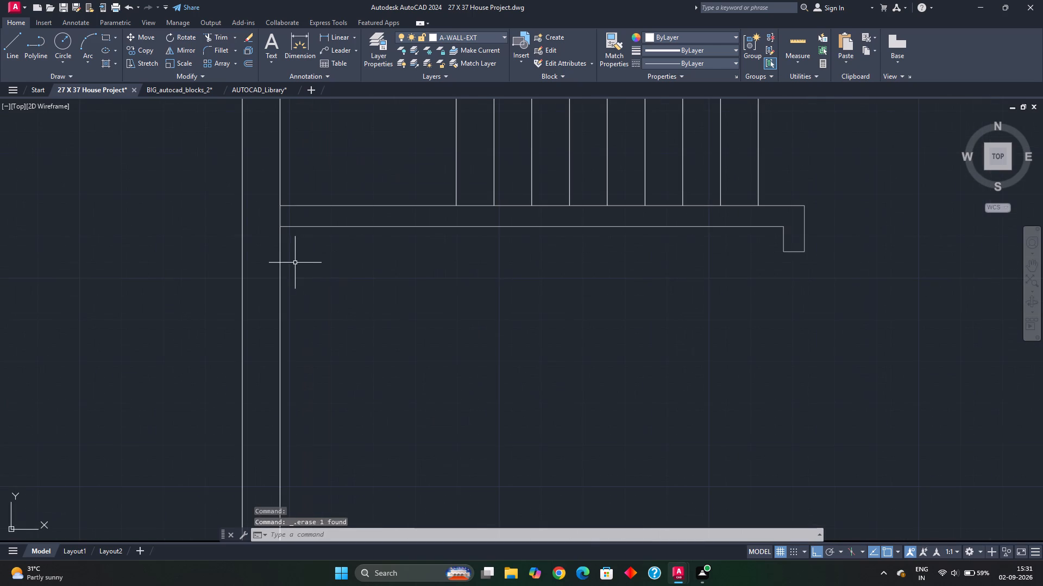
{"action": "scroll", "coordinate": [362, 270], "scroll_direction": "down", "scroll_amount": 2}
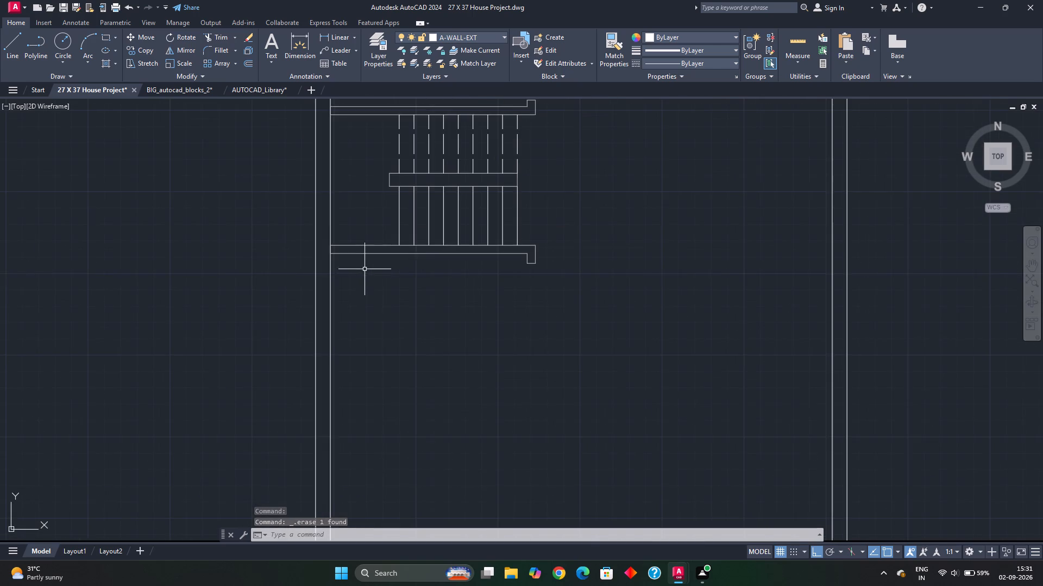
{"action": "middle_click_drag", "start_coordinate": [402, 257], "coordinate": [351, 359]}
{"action": "scroll", "coordinate": [461, 316], "scroll_direction": "down", "scroll_amount": 1}
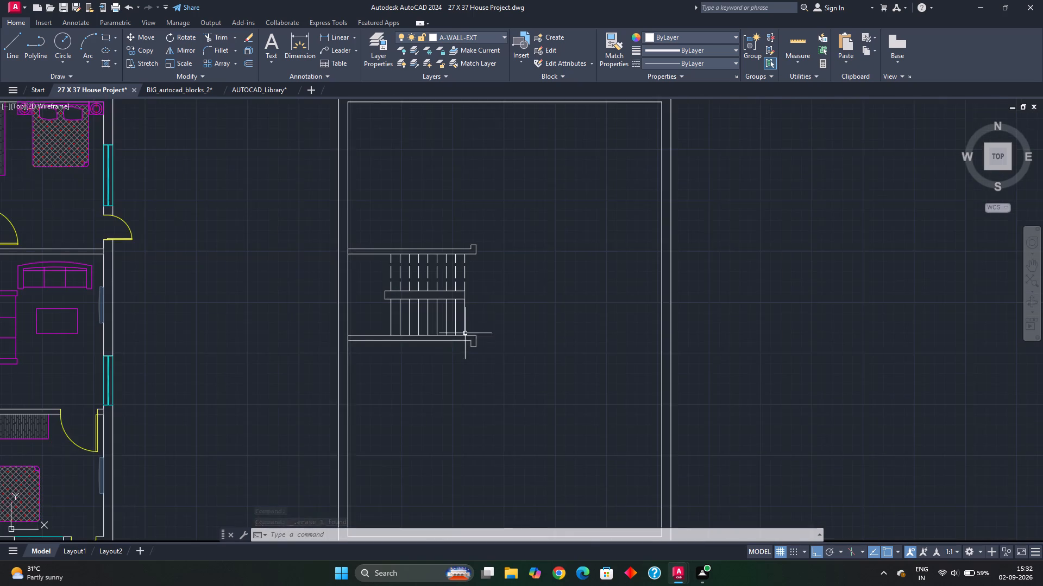
{"action": "middle_click_drag", "start_coordinate": [464, 341], "coordinate": [460, 377]}
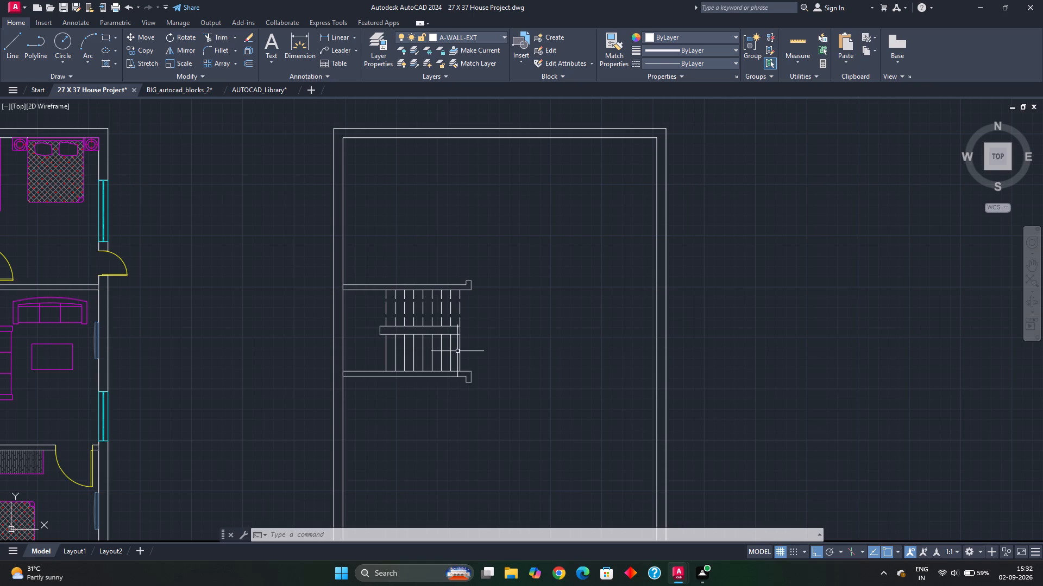
{"action": "scroll", "coordinate": [410, 360], "scroll_direction": "down", "scroll_amount": 1}
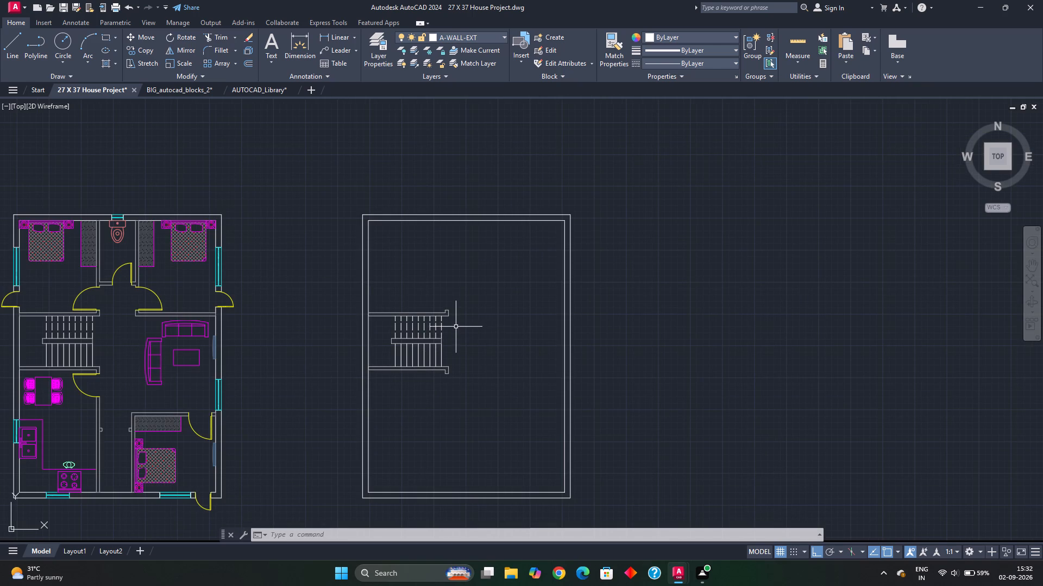
{"action": "scroll", "coordinate": [442, 371], "scroll_direction": "up", "scroll_amount": 2}
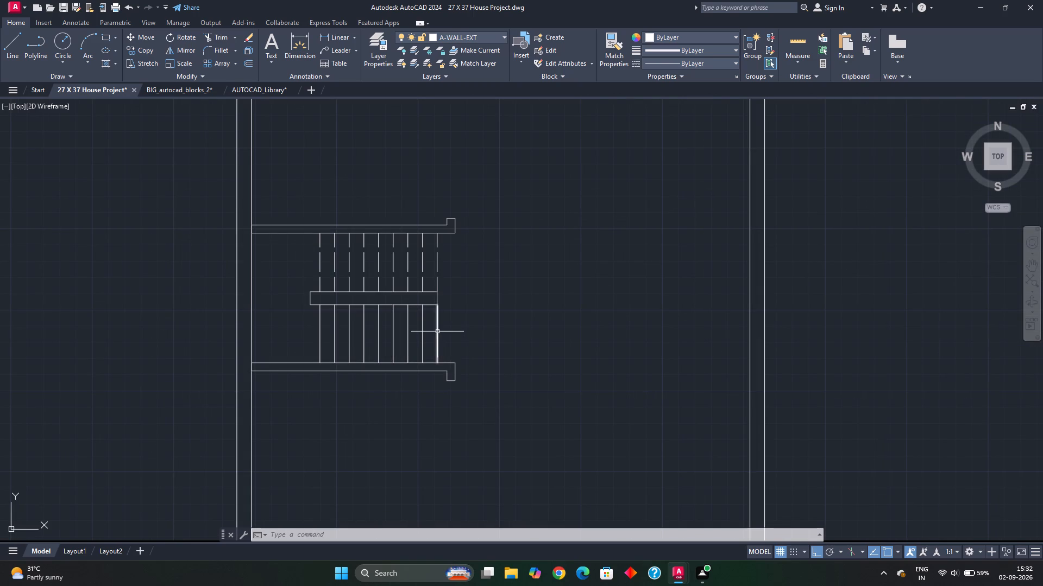
{"action": "left_click", "coordinate": [436, 329]}
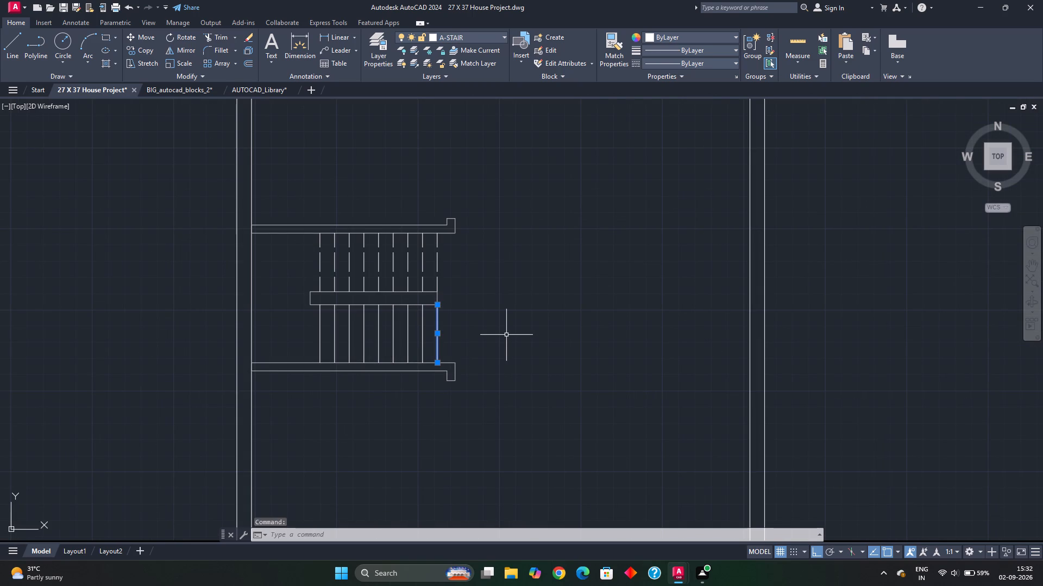
{"action": "key", "text": "o"}
{"action": "key", "text": "Return"}
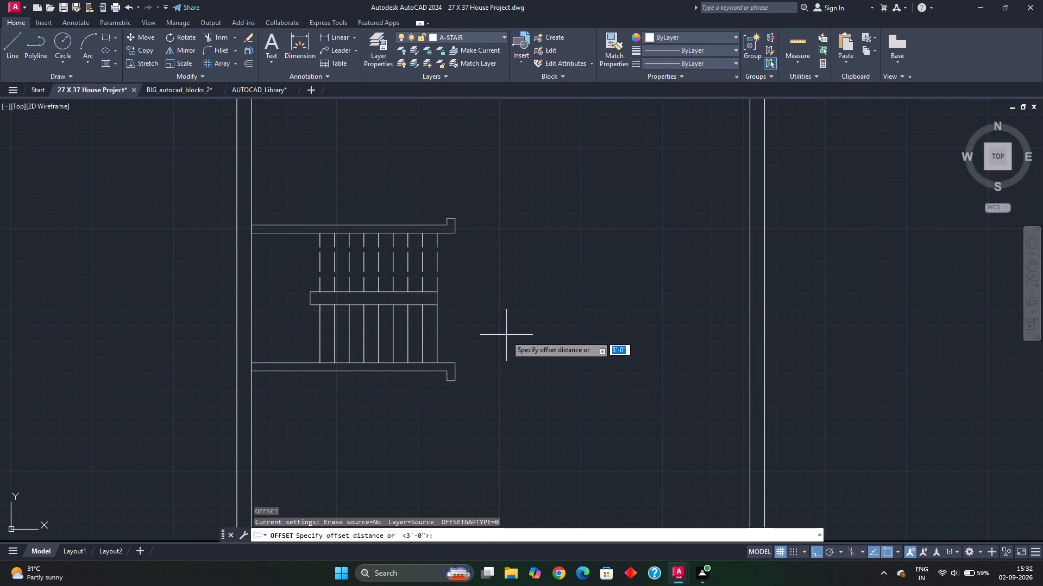
{"action": "type", "text": "5'"}
{"action": "key", "text": "Return"}
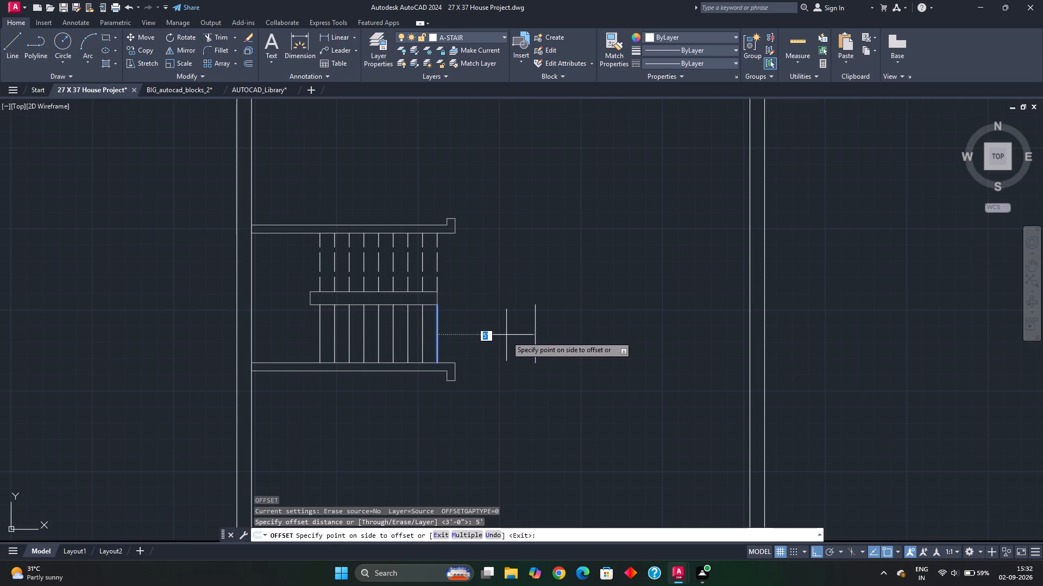
{"action": "left_click", "coordinate": [506, 336]}
{"action": "scroll", "coordinate": [529, 348], "scroll_direction": "down", "scroll_amount": 1}
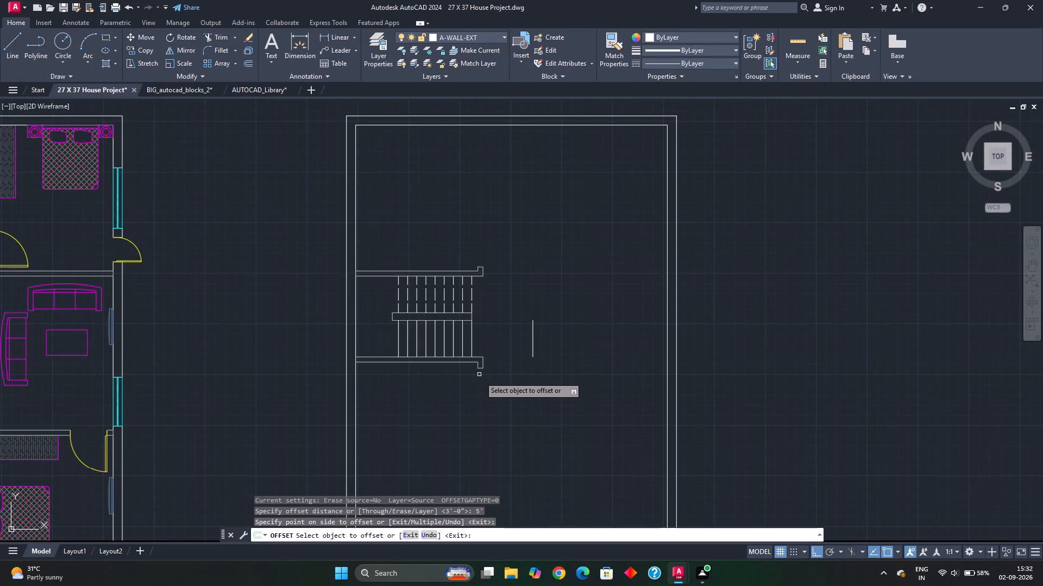
{"action": "key", "text": "Escape"}
{"action": "key", "text": "Escape"}
Extend the staircase's south flanking wall east, its upper line to the offset line and its lower line to the inner east wall.
{"action": "scroll", "coordinate": [476, 375], "scroll_direction": "up", "scroll_amount": 2}
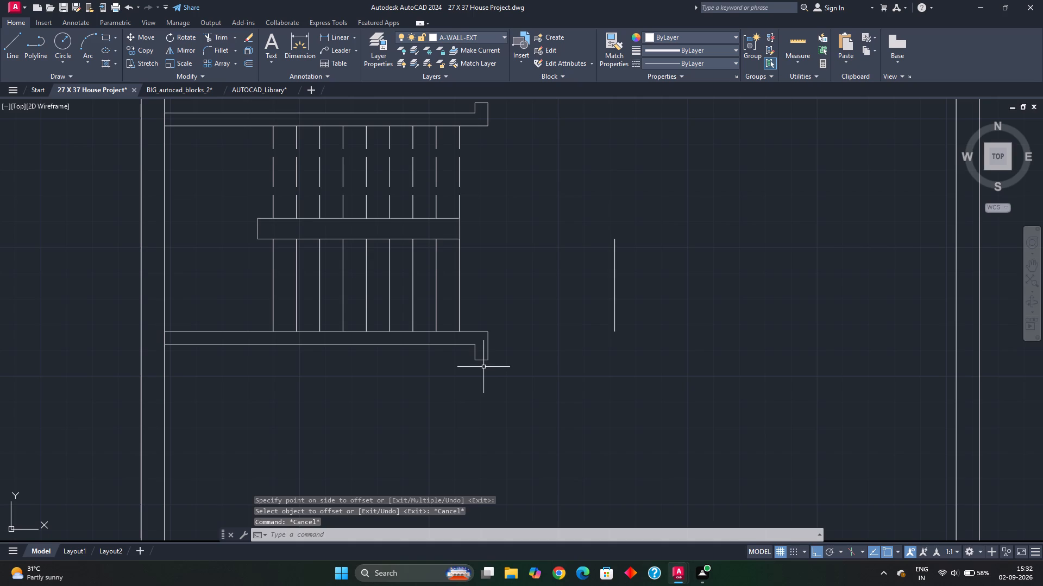
{"action": "type", "text": "EX"}
{"action": "key", "text": "space"}
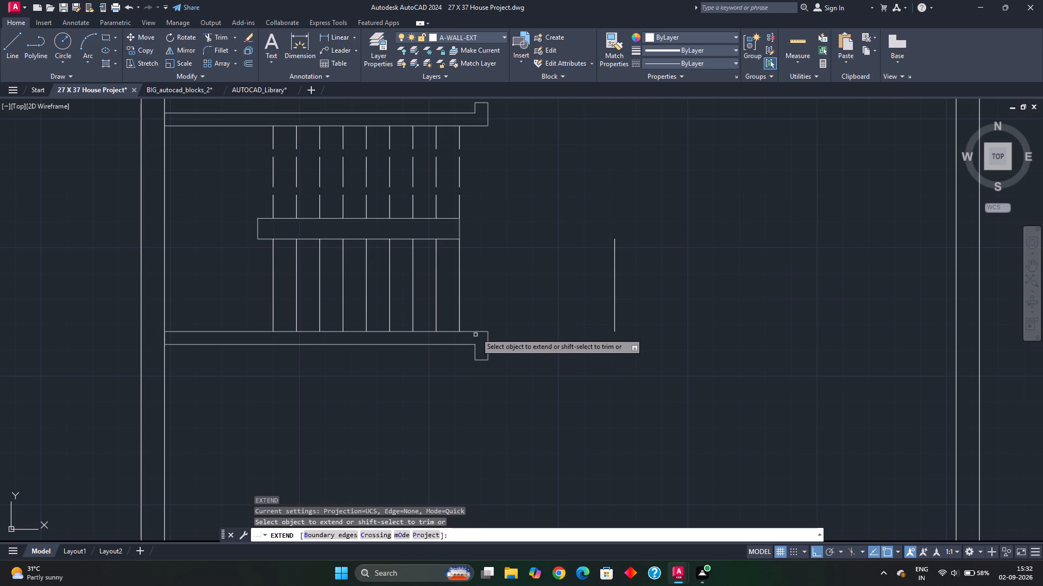
{"action": "left_click", "coordinate": [475, 319]}
{"action": "left_click", "coordinate": [449, 371]}
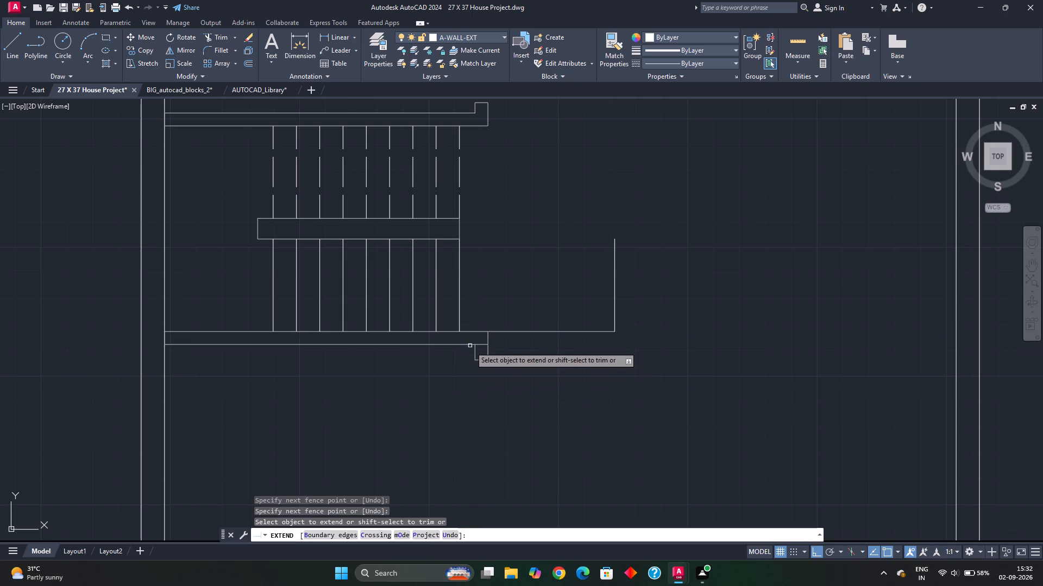
{"action": "left_click", "coordinate": [469, 347]}
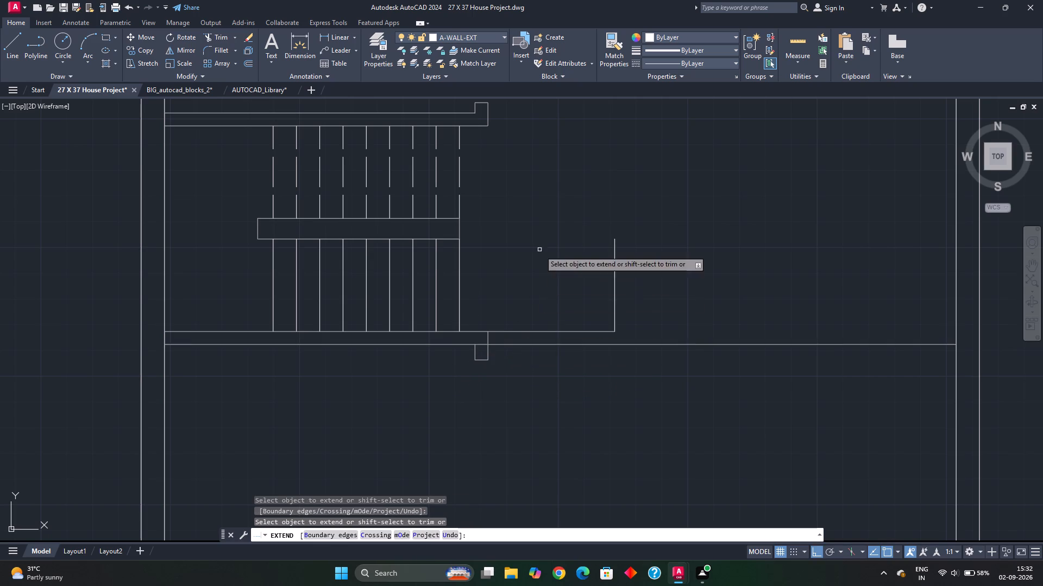
Extend both lines of the staircase's north flanking wall east to the inner east wall line.
{"action": "middle_click_drag", "start_coordinate": [543, 286], "coordinate": [533, 415]}
{"action": "left_click", "coordinate": [437, 240]}
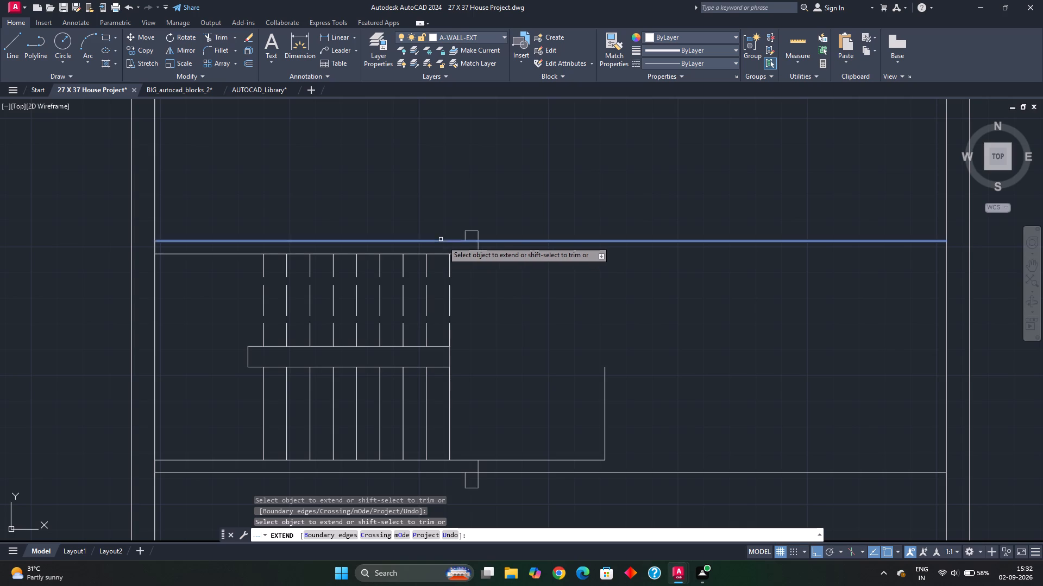
{"action": "left_click", "coordinate": [455, 252]}
{"action": "left_click", "coordinate": [460, 256]}
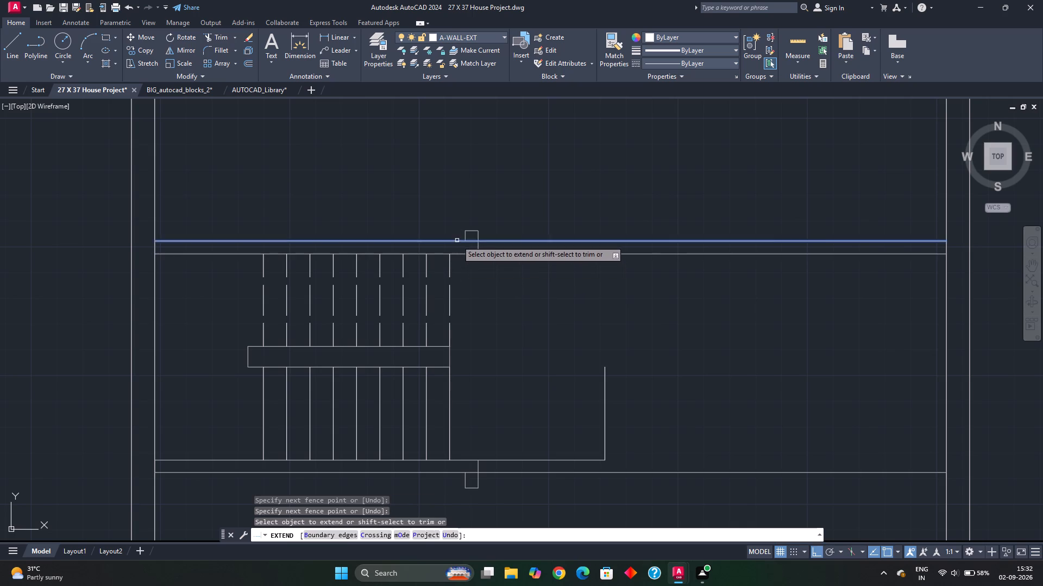
{"action": "left_click", "coordinate": [456, 240]}
{"action": "left_click", "coordinate": [455, 246]}
{"action": "key", "text": "Escape"}
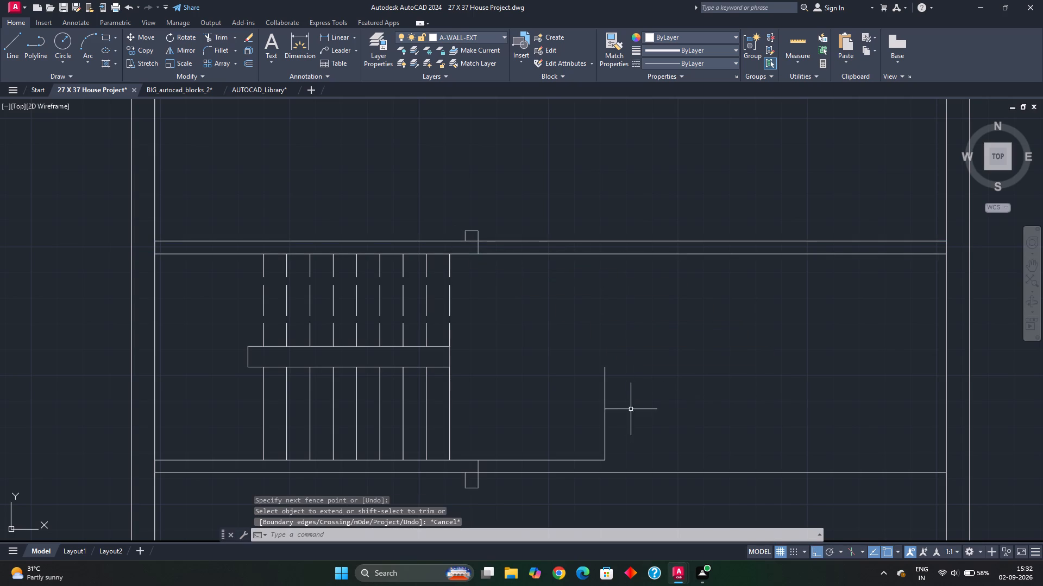
Extend the offset line north to the north flanking wall and south to the south flanking wall's lower line.
{"action": "key", "text": "space"}
{"action": "left_click", "coordinate": [604, 398]}
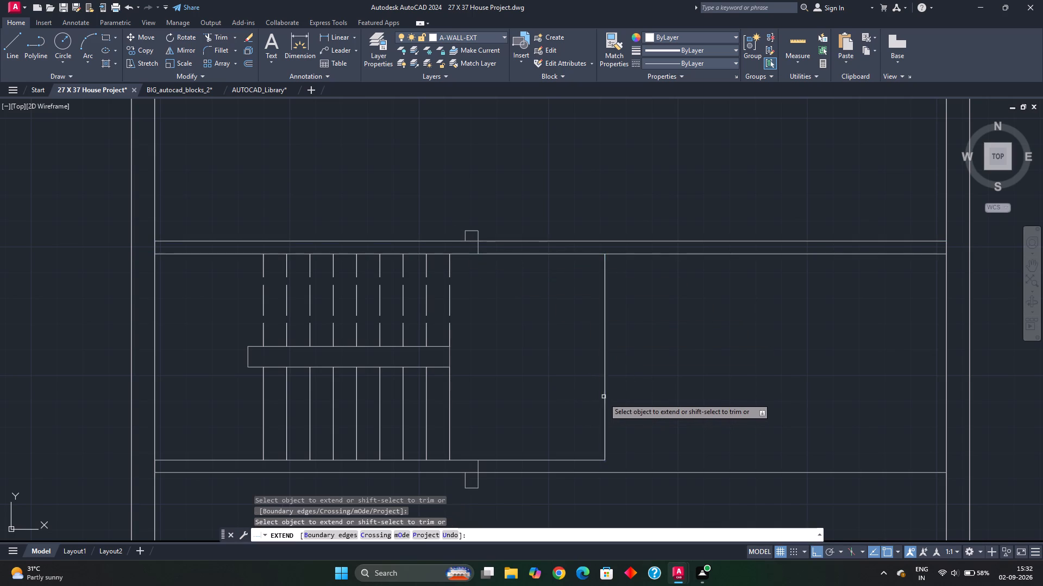
{"action": "left_click", "coordinate": [604, 431]}
{"action": "key", "text": "Escape"}
{"action": "key", "text": "Escape"}
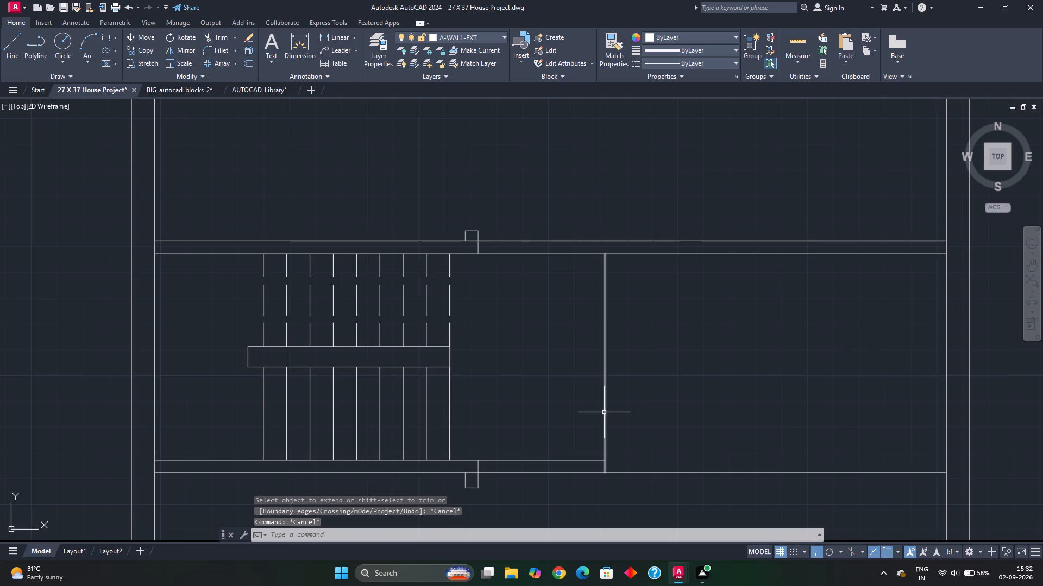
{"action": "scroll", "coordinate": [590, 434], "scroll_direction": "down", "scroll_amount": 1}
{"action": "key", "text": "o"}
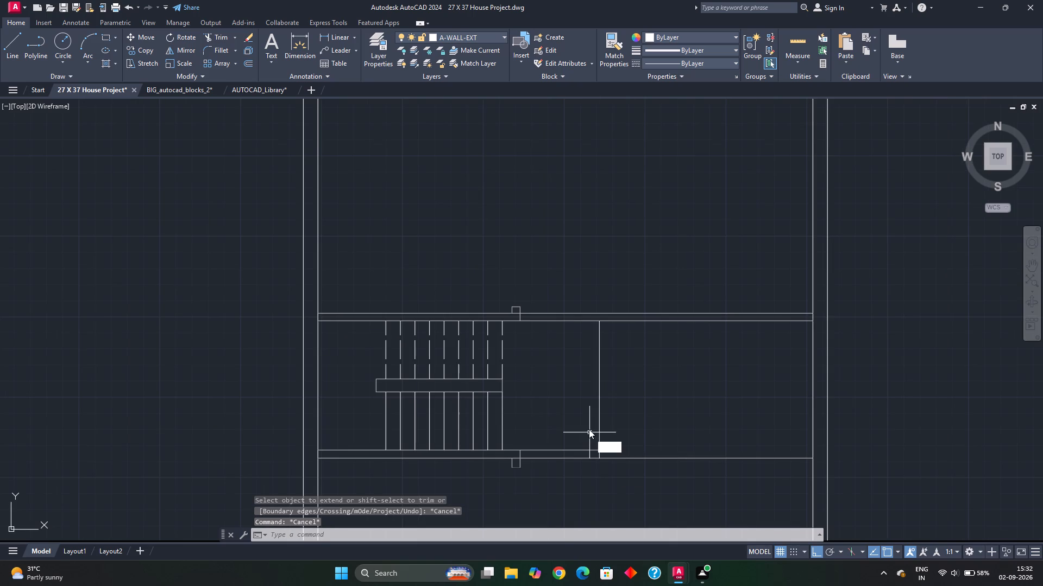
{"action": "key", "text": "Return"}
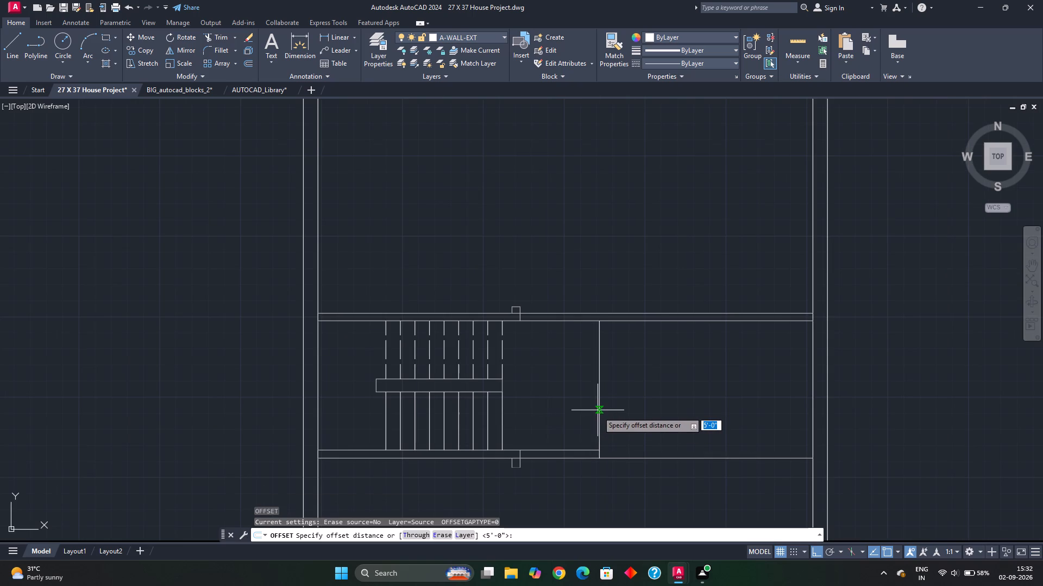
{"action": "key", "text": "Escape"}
Offset the extended line east of the staircase 5" to the east to form a partition wall.
{"action": "middle_click_drag", "start_coordinate": [599, 408], "coordinate": [533, 382]}
{"action": "middle_click_drag", "start_coordinate": [514, 390], "coordinate": [483, 375]}
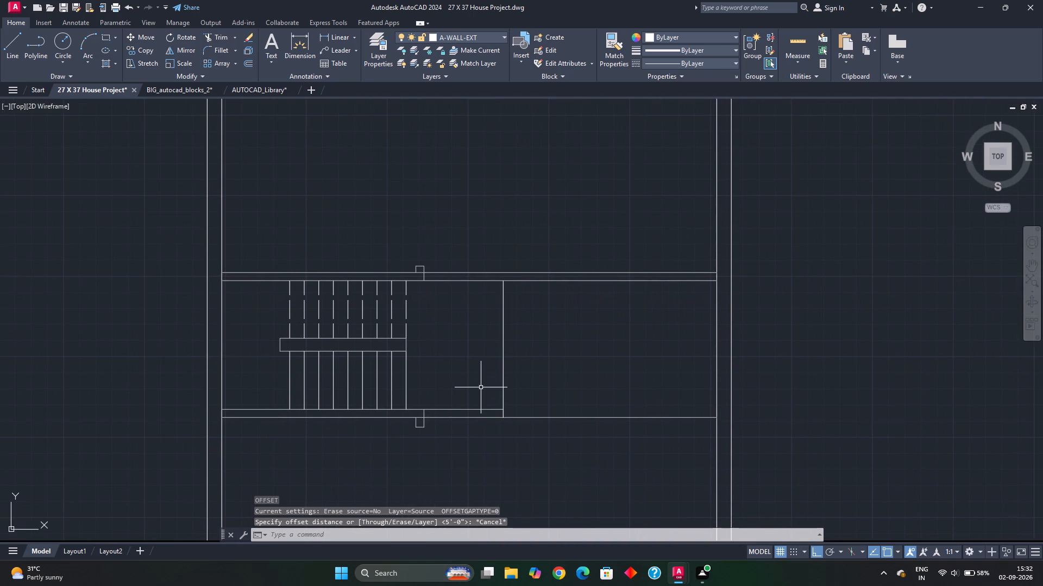
{"action": "key", "text": "o"}
{"action": "key", "text": "Return"}
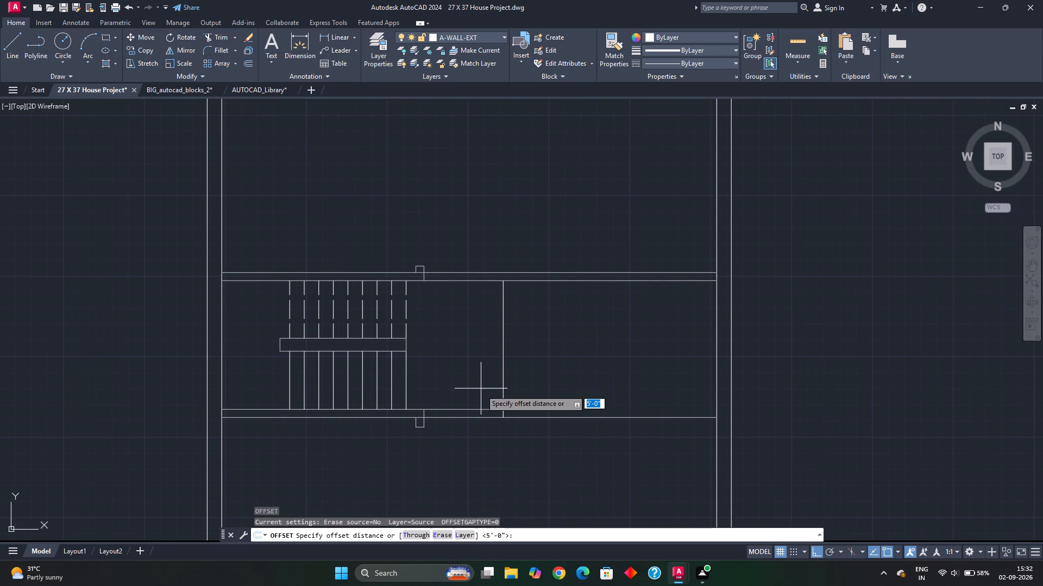
{"action": "type", "text": "5\""}
{"action": "key", "text": "Return"}
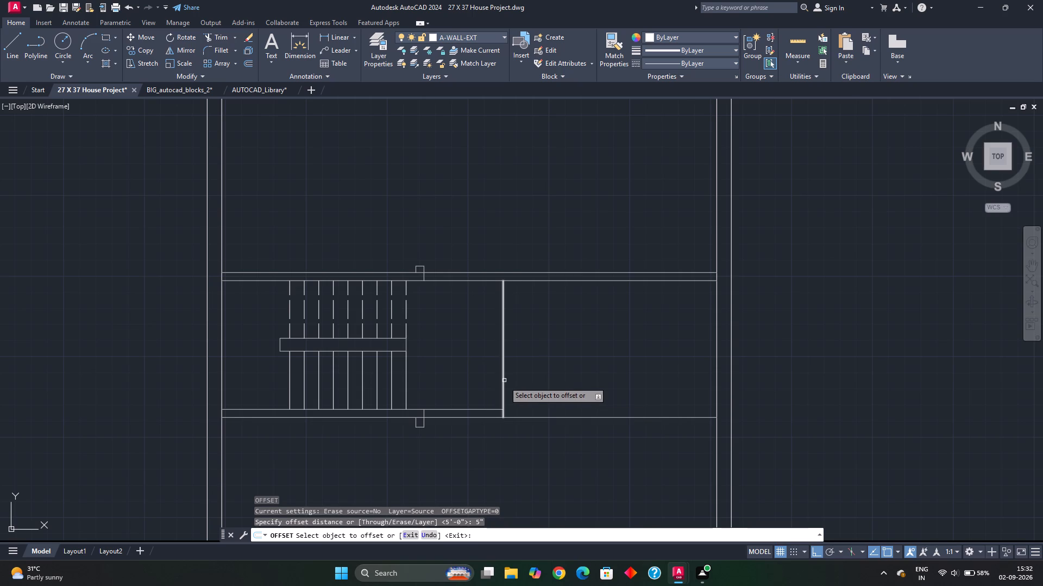
{"action": "left_click", "coordinate": [502, 373]}
{"action": "left_click", "coordinate": [532, 377]}
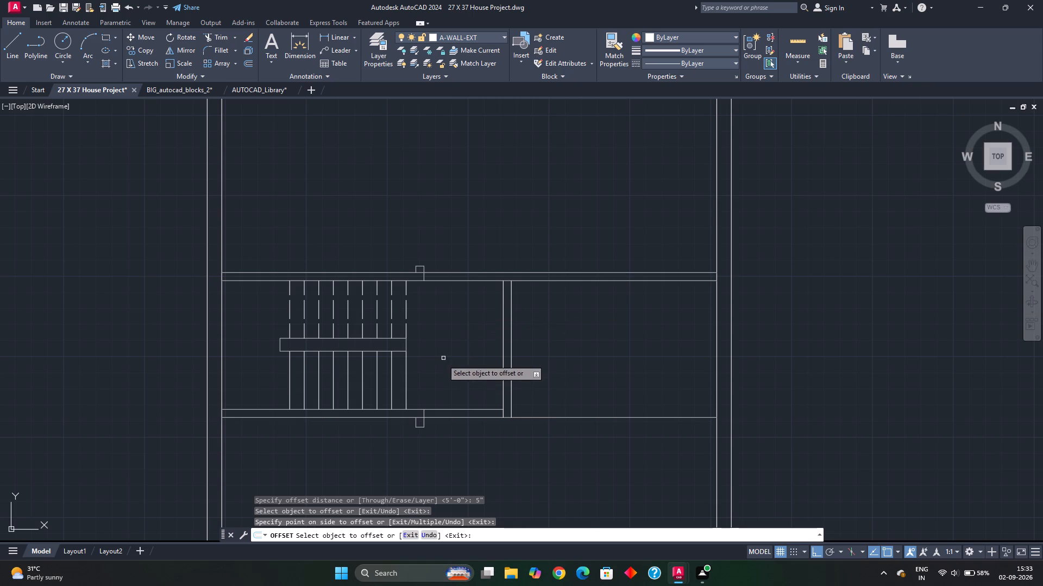
{"action": "key", "text": "Escape"}
{"action": "key", "text": "Escape"}
Trim the north flanking wall's lower line between the two partition lines to open the wall junction.
{"action": "key", "text": "t"}
{"action": "key", "text": "r"}
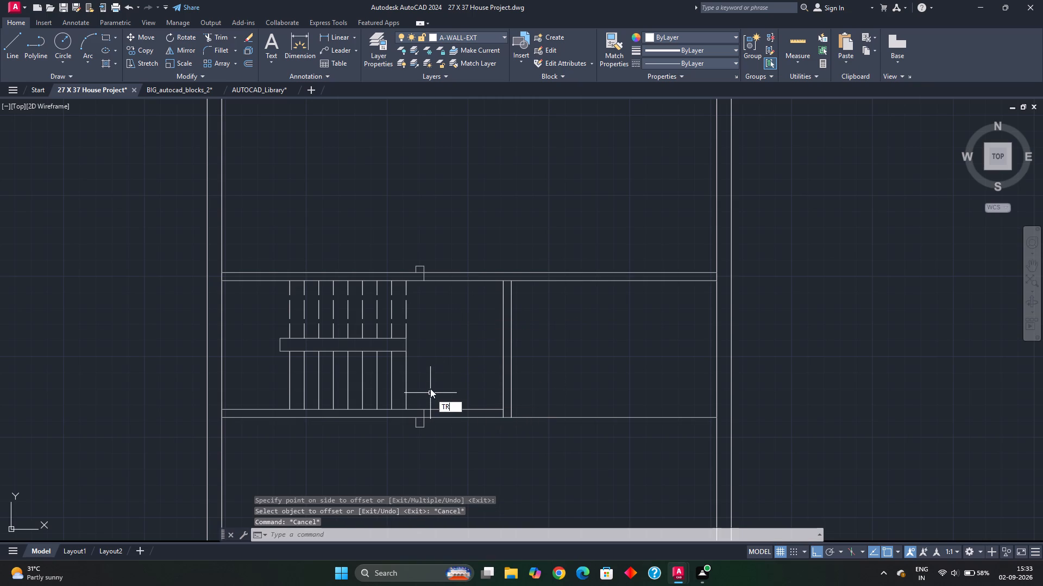
{"action": "key", "text": "space"}
{"action": "scroll", "coordinate": [505, 275], "scroll_direction": "up", "scroll_amount": 2}
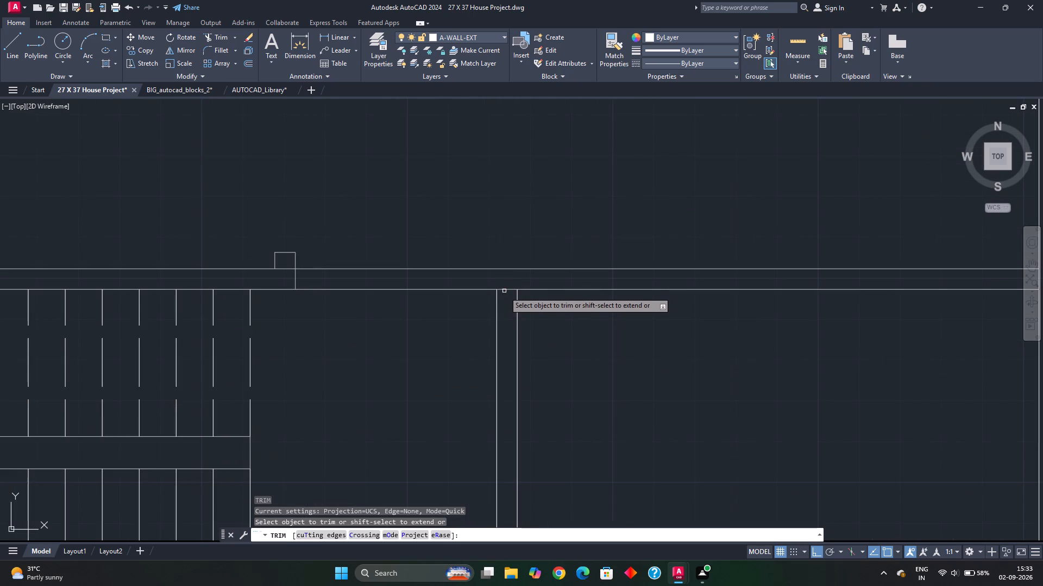
{"action": "left_click", "coordinate": [505, 290]}
Trim away the old end return projecting from the north flanking wall, including its crossing line and cap.
{"action": "left_click", "coordinate": [298, 279]}
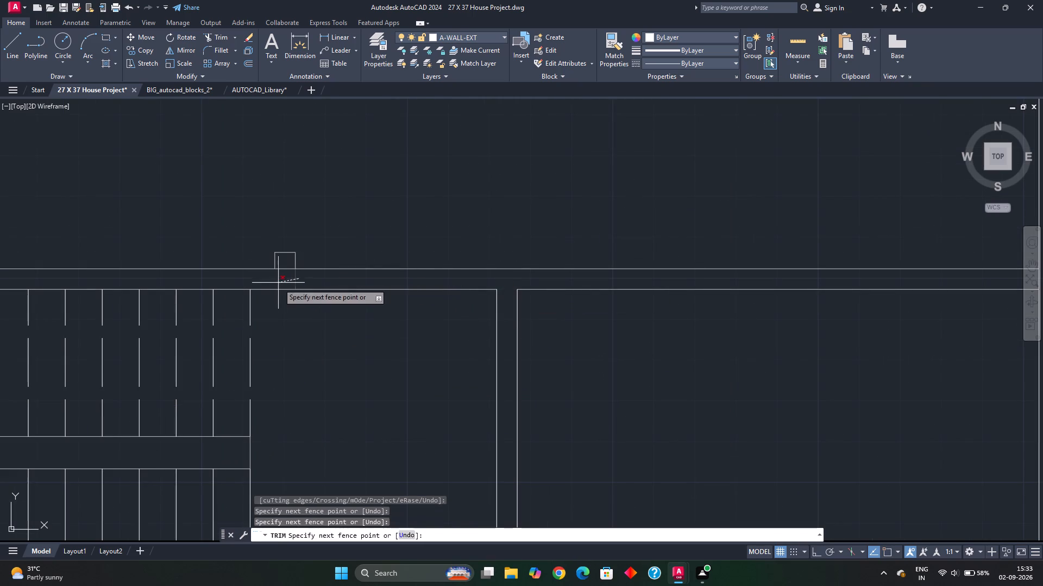
{"action": "left_click", "coordinate": [277, 282]}
{"action": "left_click", "coordinate": [300, 257]}
{"action": "left_click", "coordinate": [266, 262]}
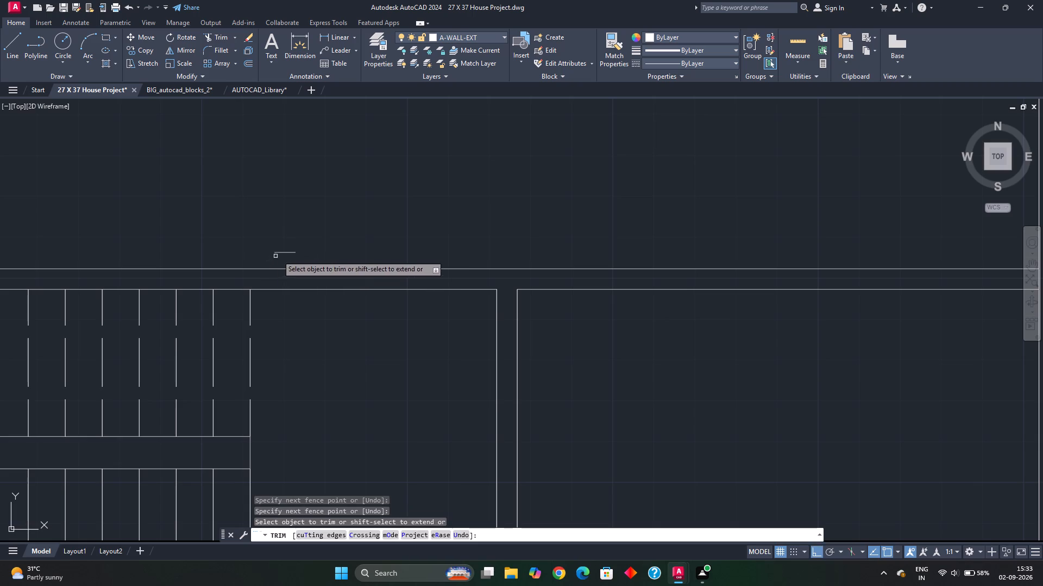
{"action": "left_click", "coordinate": [284, 251]}
{"action": "left_click", "coordinate": [284, 259]}
Trim away the old end return projecting below the south flanking wall, including its crossing line and cap.
{"action": "scroll", "coordinate": [335, 326], "scroll_direction": "down", "scroll_amount": 1}
{"action": "middle_click_drag", "start_coordinate": [335, 359], "coordinate": [357, 182]}
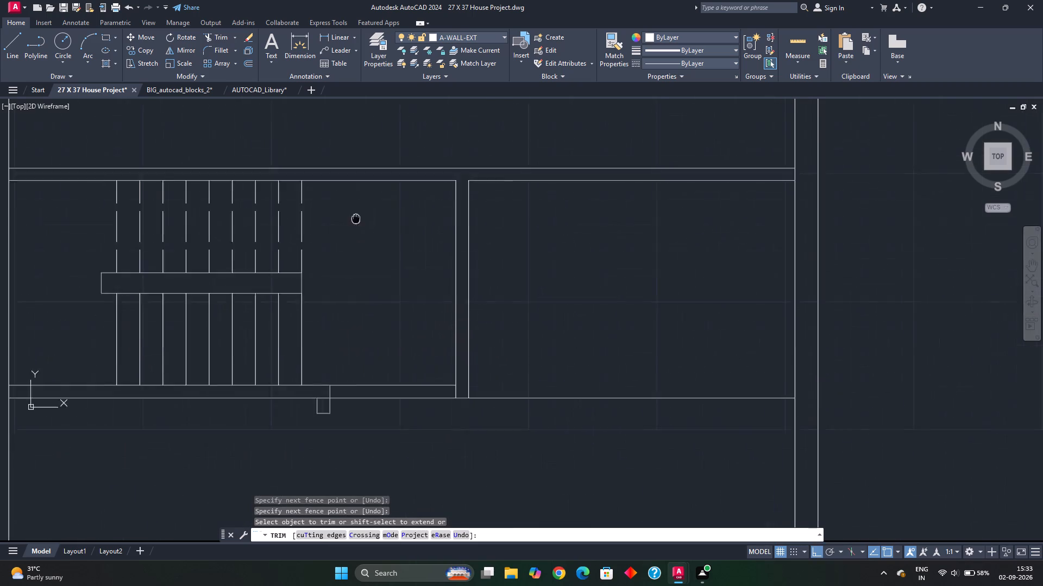
{"action": "middle_click_drag", "start_coordinate": [357, 182], "coordinate": [358, 174]}
{"action": "scroll", "coordinate": [332, 351], "scroll_direction": "up", "scroll_amount": 1}
{"action": "left_click", "coordinate": [333, 316]}
{"action": "left_click", "coordinate": [341, 345]}
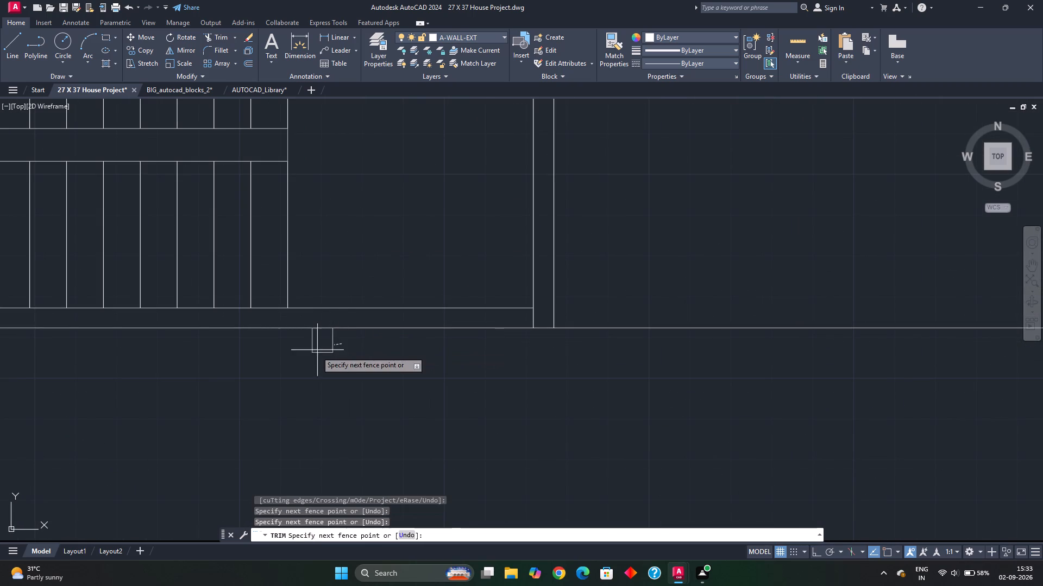
{"action": "left_click", "coordinate": [303, 351]}
{"action": "left_click_drag", "start_coordinate": [327, 349], "coordinate": [328, 364]}
{"action": "scroll", "coordinate": [332, 355], "scroll_direction": "down", "scroll_amount": 2}
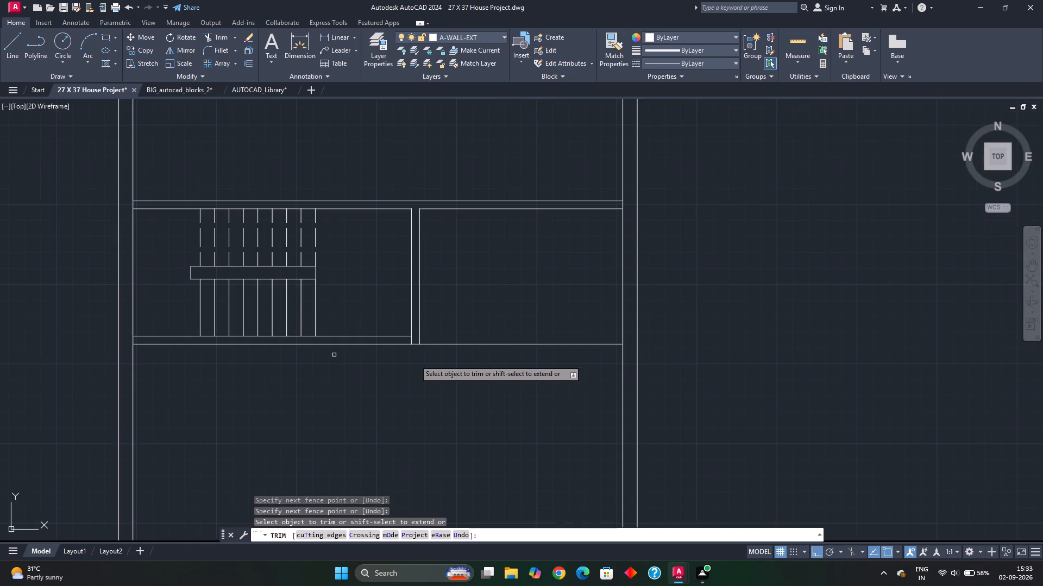
Trim the south flanking wall's lines at and east of the partition to form a clean southeast corner of the stair enclosure.
{"action": "scroll", "coordinate": [438, 349], "scroll_direction": "up", "scroll_amount": 2}
{"action": "scroll", "coordinate": [332, 324], "scroll_direction": "up", "scroll_amount": 1}
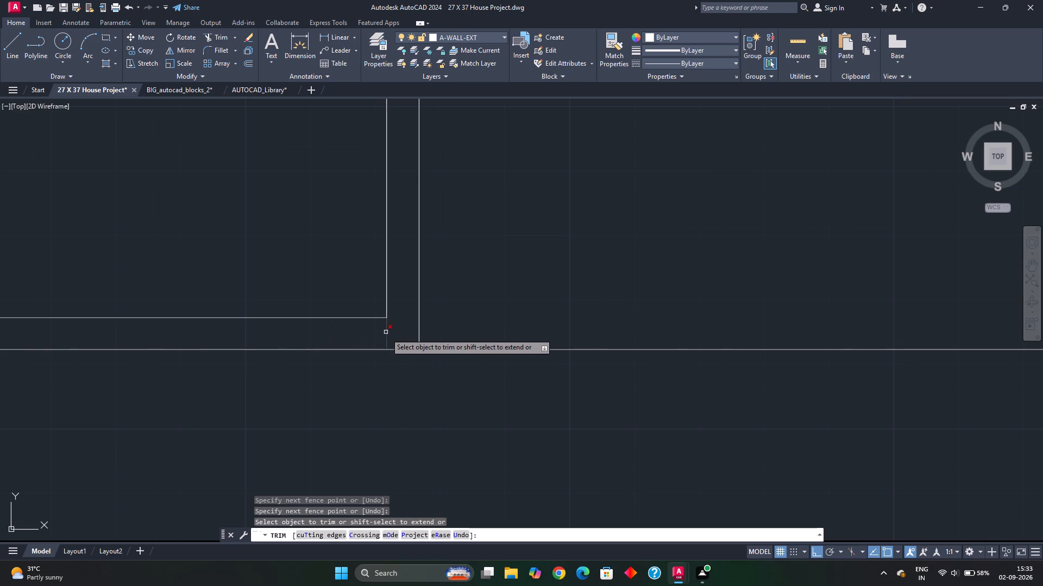
{"action": "left_click", "coordinate": [386, 333]}
{"action": "scroll", "coordinate": [410, 342], "scroll_direction": "down", "scroll_amount": 3}
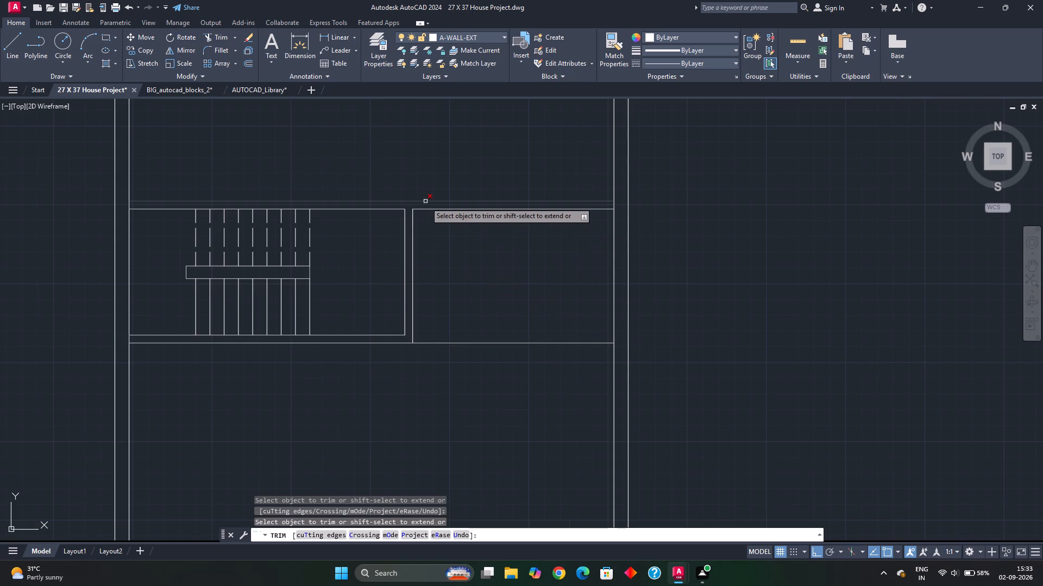
{"action": "left_click", "coordinate": [425, 342]}
{"action": "left_click", "coordinate": [425, 365]}
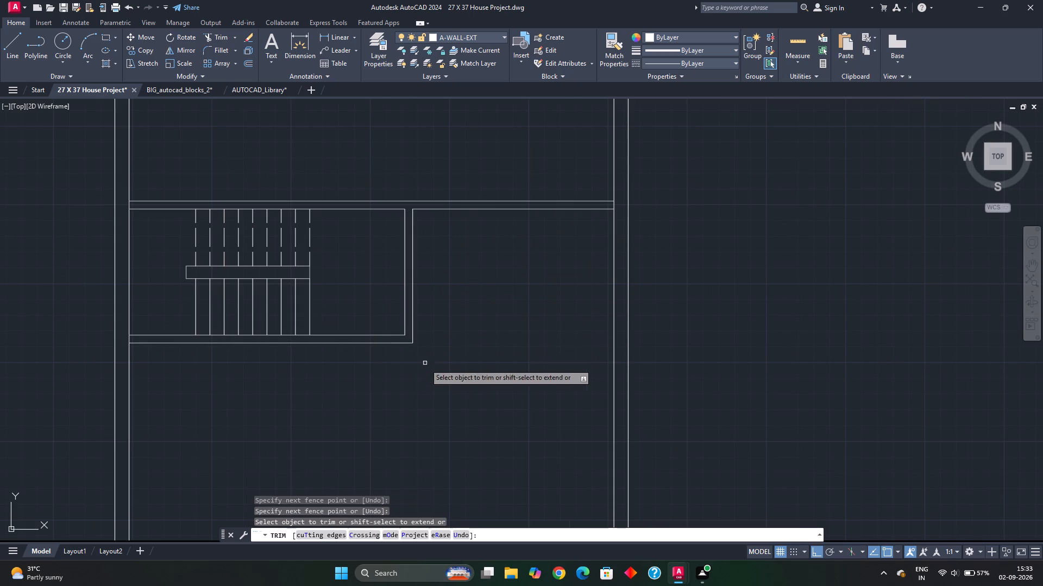
Trim both north flanking wall lines east of the partition, and the partition line's overrun, to form the enclosure's northeast corner.
{"action": "middle_click_drag", "start_coordinate": [439, 230], "coordinate": [453, 340]}
{"action": "scroll", "coordinate": [419, 332], "scroll_direction": "up", "scroll_amount": 1}
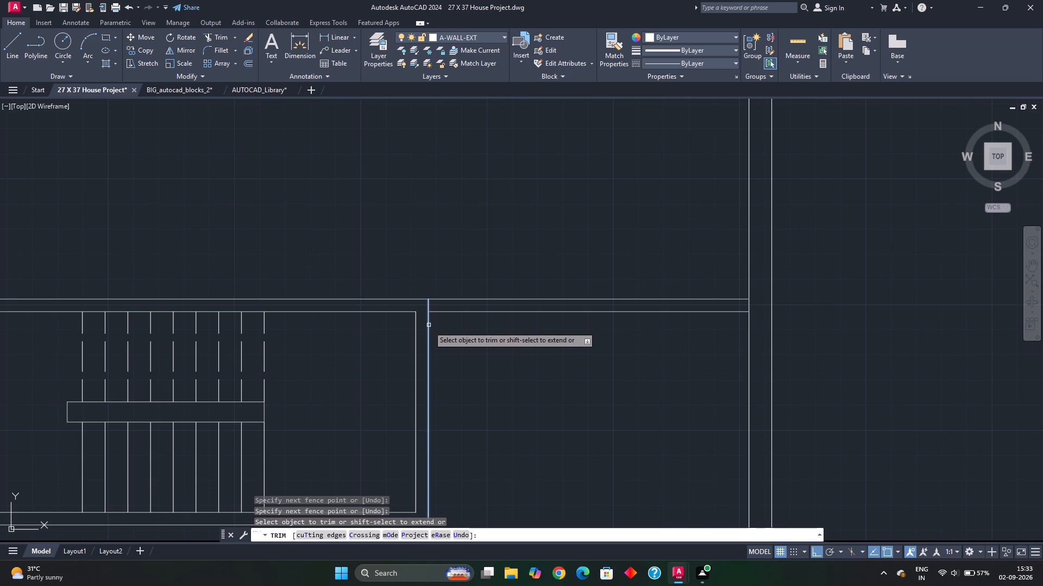
{"action": "left_click", "coordinate": [429, 326], "text": "shift"}
{"action": "left_click", "coordinate": [468, 301]}
{"action": "left_click_drag", "start_coordinate": [466, 303], "coordinate": [463, 325]}
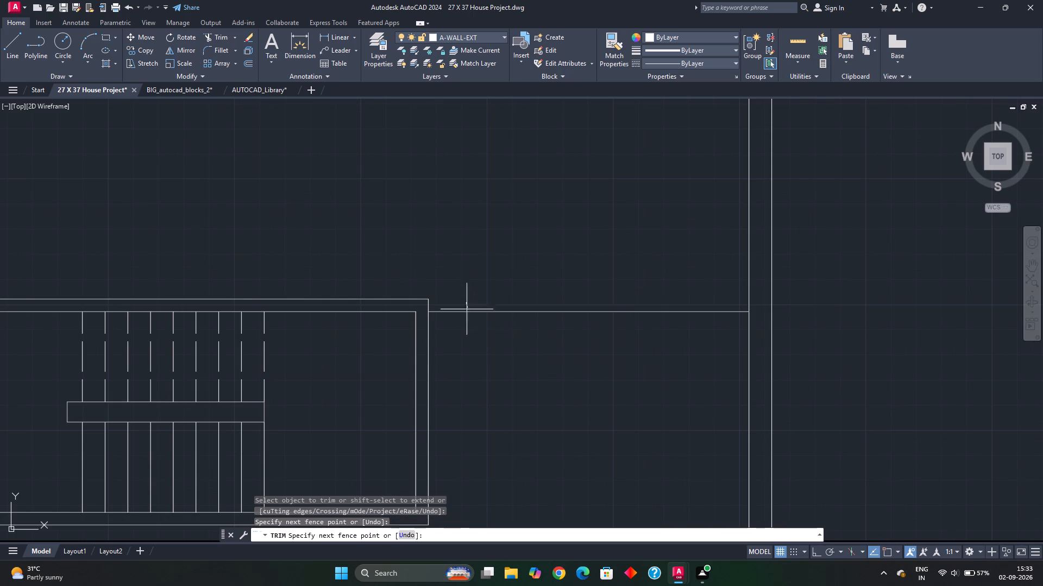
{"action": "left_click_drag", "start_coordinate": [463, 325], "coordinate": [457, 340]}
{"action": "scroll", "coordinate": [425, 304], "scroll_direction": "up", "scroll_amount": 2}
{"action": "scroll", "coordinate": [447, 354], "scroll_direction": "down", "scroll_amount": 4}
{"action": "middle_click_drag", "start_coordinate": [465, 377], "coordinate": [464, 347]}
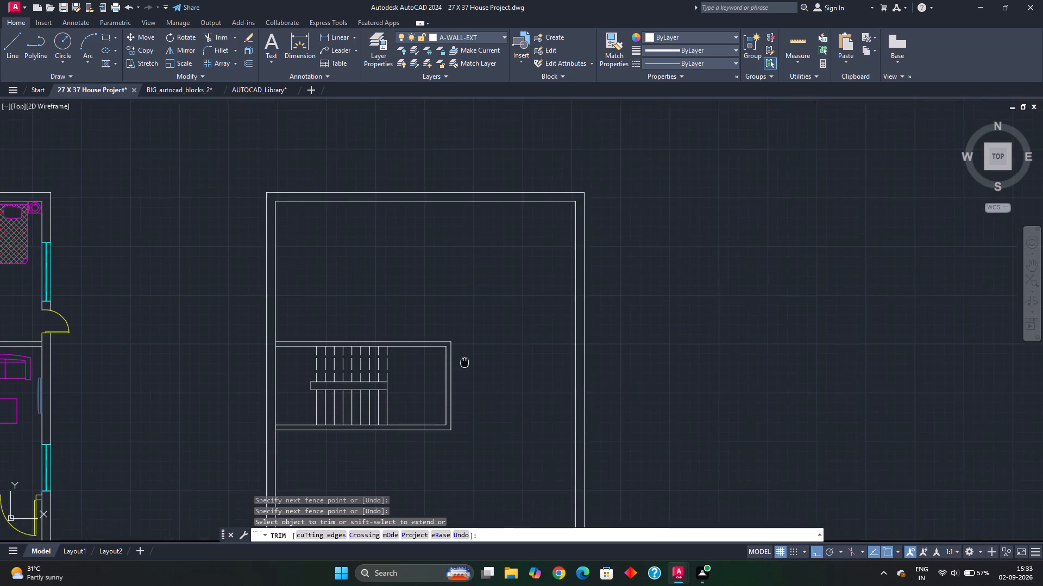
{"action": "middle_click_drag", "start_coordinate": [464, 347], "coordinate": [464, 315]}
{"action": "scroll", "coordinate": [461, 289], "scroll_direction": "up", "scroll_amount": 2}
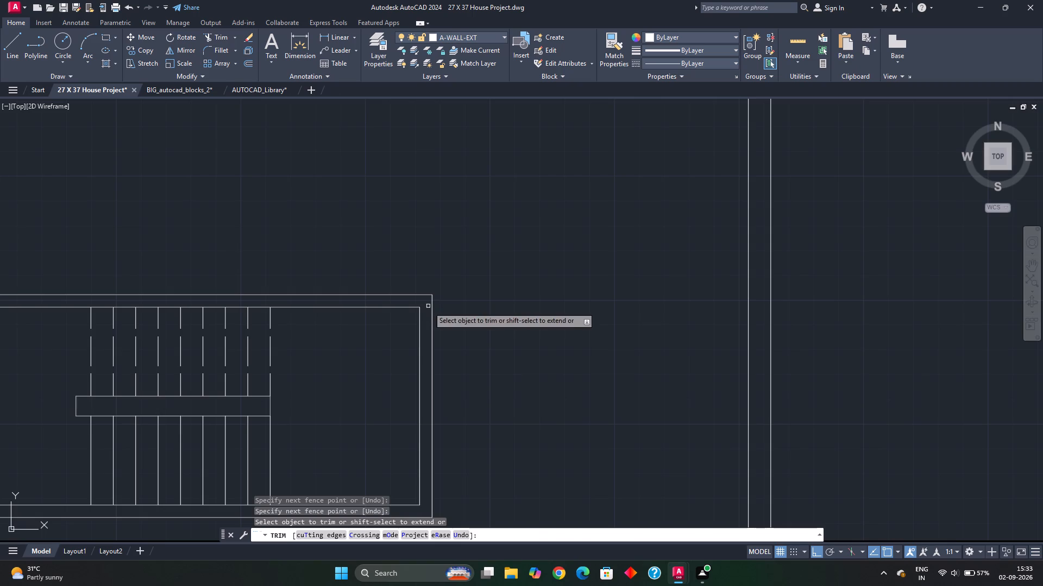
{"action": "scroll", "coordinate": [461, 377], "scroll_direction": "down", "scroll_amount": 1}
{"action": "middle_click_drag", "start_coordinate": [462, 375], "coordinate": [472, 313]}
{"action": "scroll", "coordinate": [464, 335], "scroll_direction": "down", "scroll_amount": 1}
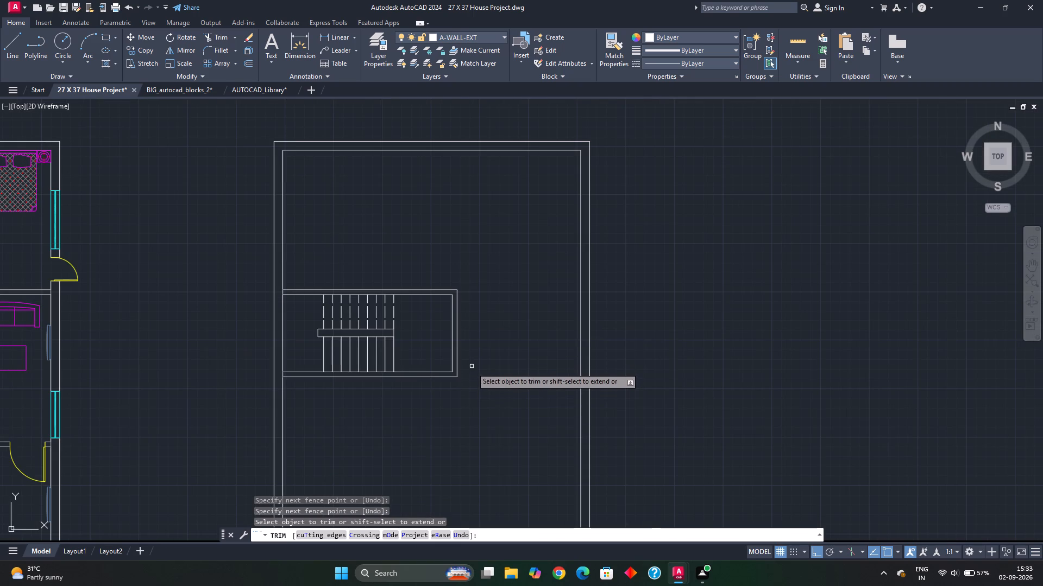
{"action": "key", "text": "Escape"}
{"action": "key", "text": "Escape"}
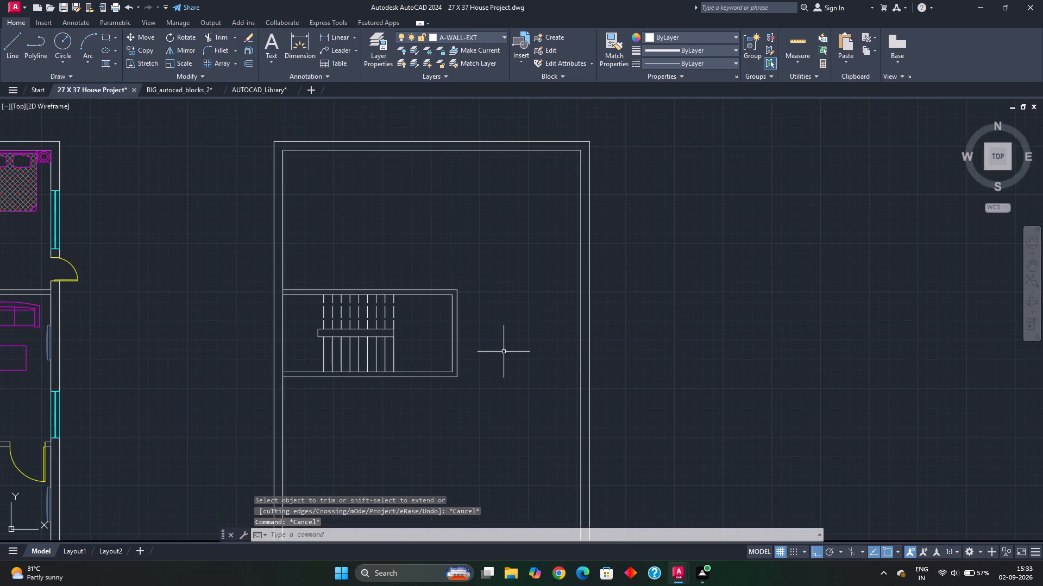
Draw a short line across the partition east of the staircase, from the inner line's midpoint to the outer line.
{"action": "middle_click_drag", "start_coordinate": [524, 404], "coordinate": [527, 393]}
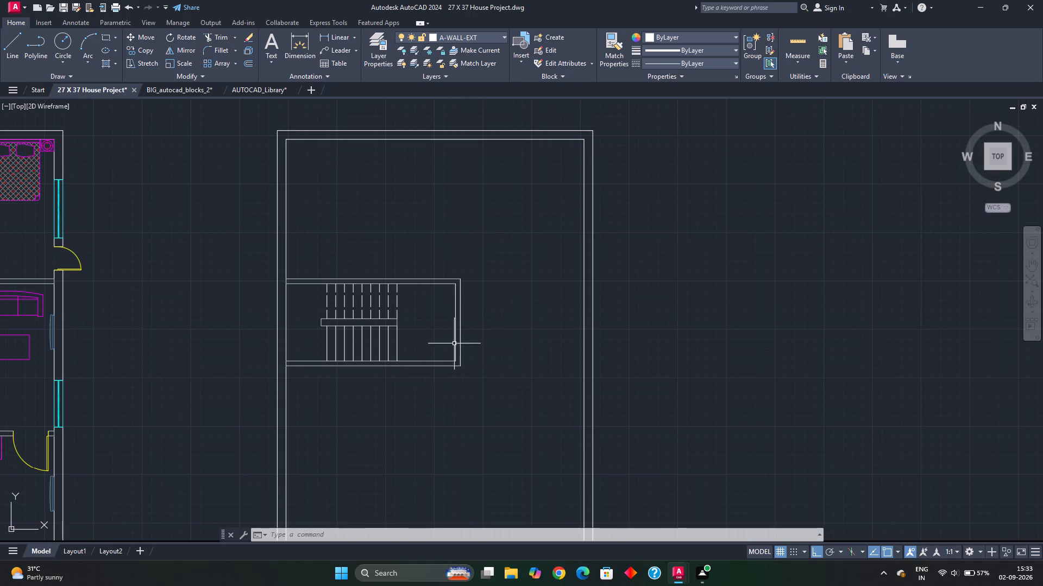
{"action": "scroll", "coordinate": [461, 335], "scroll_direction": "up", "scroll_amount": 2}
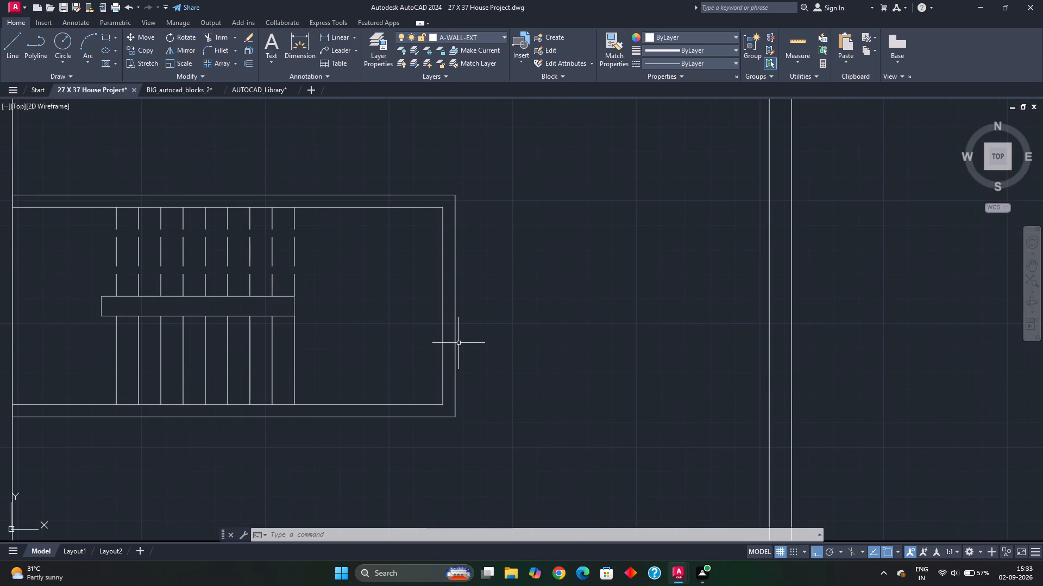
{"action": "key", "text": "l"}
{"action": "key", "text": "Return"}
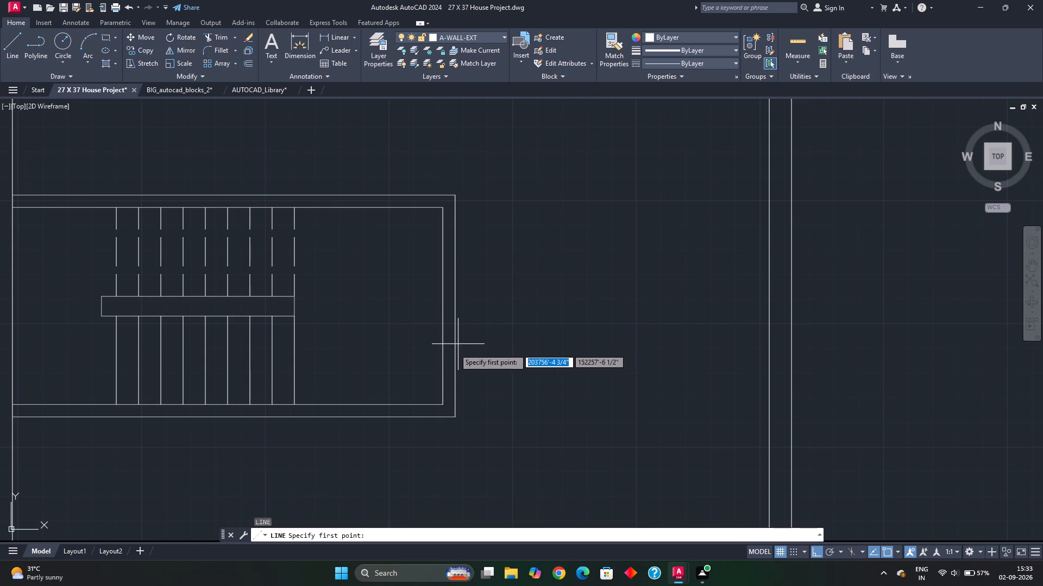
{"action": "left_click", "coordinate": [442, 306]}
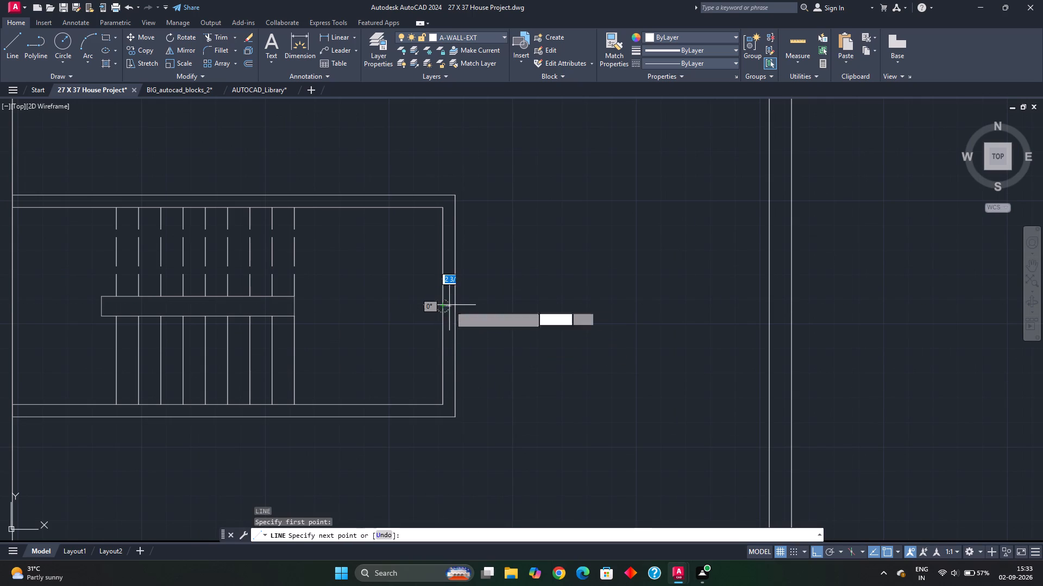
{"action": "left_click", "coordinate": [453, 305]}
{"action": "key", "text": "Escape"}
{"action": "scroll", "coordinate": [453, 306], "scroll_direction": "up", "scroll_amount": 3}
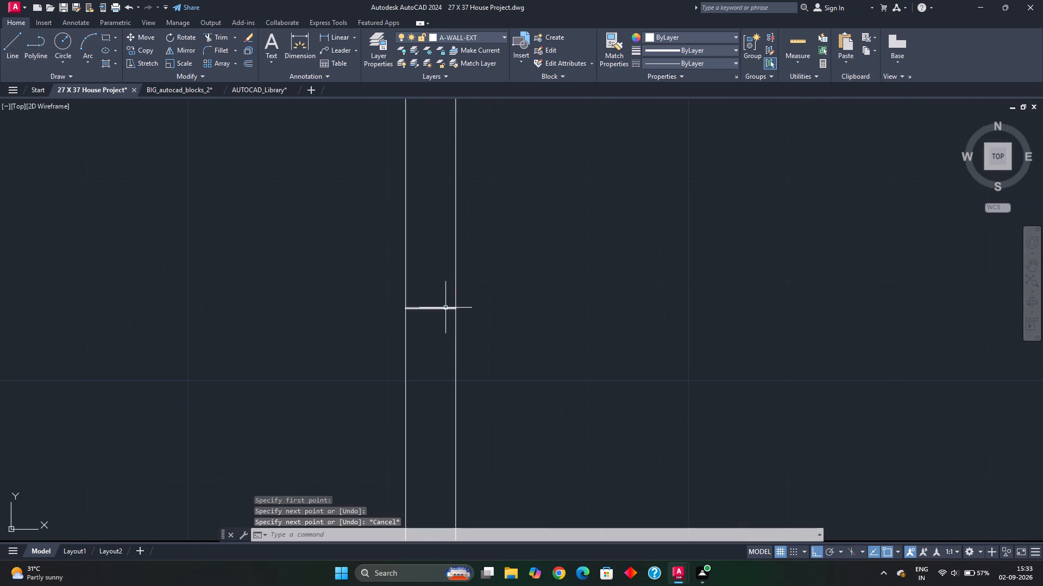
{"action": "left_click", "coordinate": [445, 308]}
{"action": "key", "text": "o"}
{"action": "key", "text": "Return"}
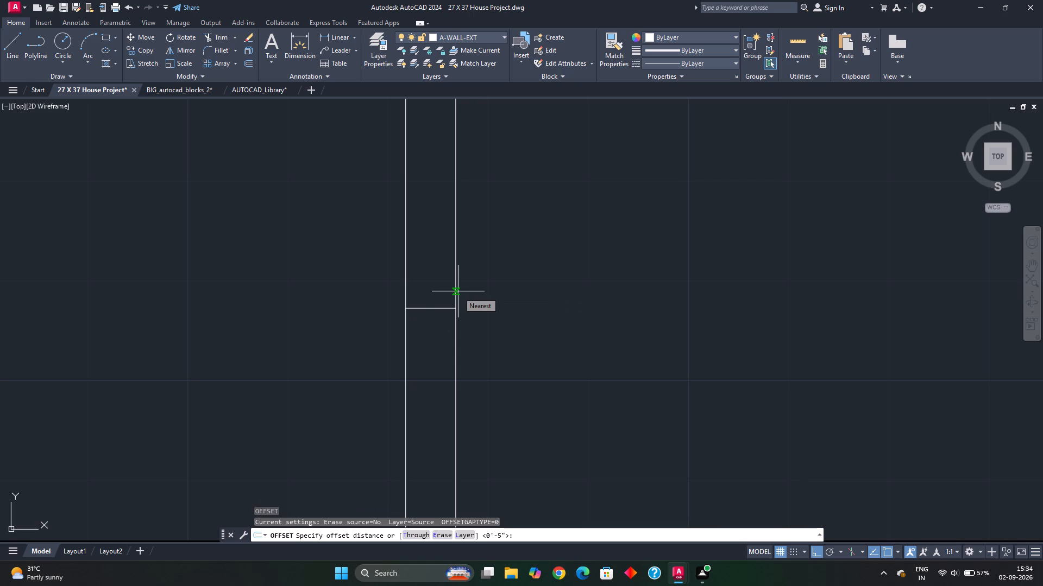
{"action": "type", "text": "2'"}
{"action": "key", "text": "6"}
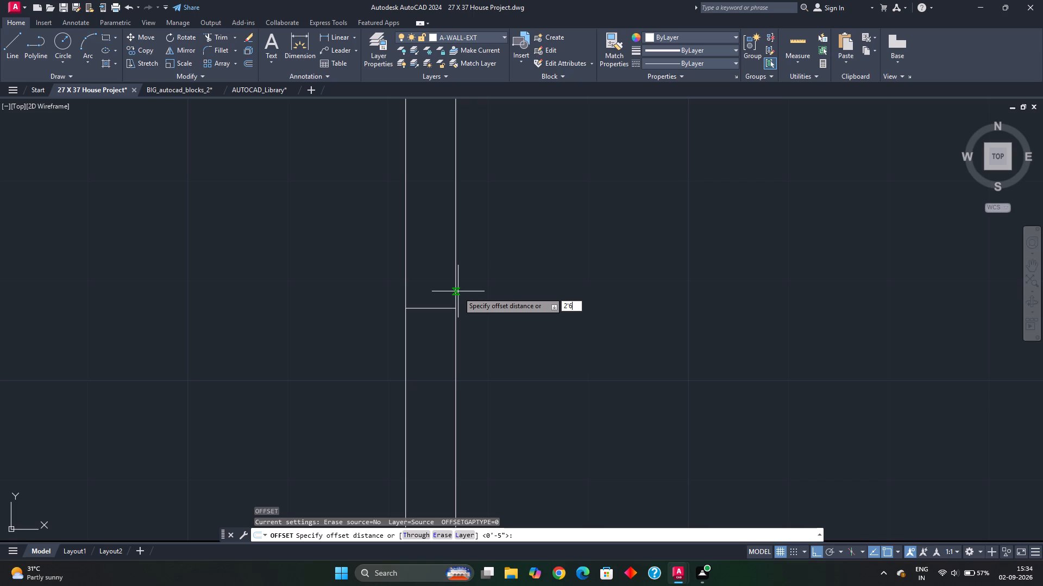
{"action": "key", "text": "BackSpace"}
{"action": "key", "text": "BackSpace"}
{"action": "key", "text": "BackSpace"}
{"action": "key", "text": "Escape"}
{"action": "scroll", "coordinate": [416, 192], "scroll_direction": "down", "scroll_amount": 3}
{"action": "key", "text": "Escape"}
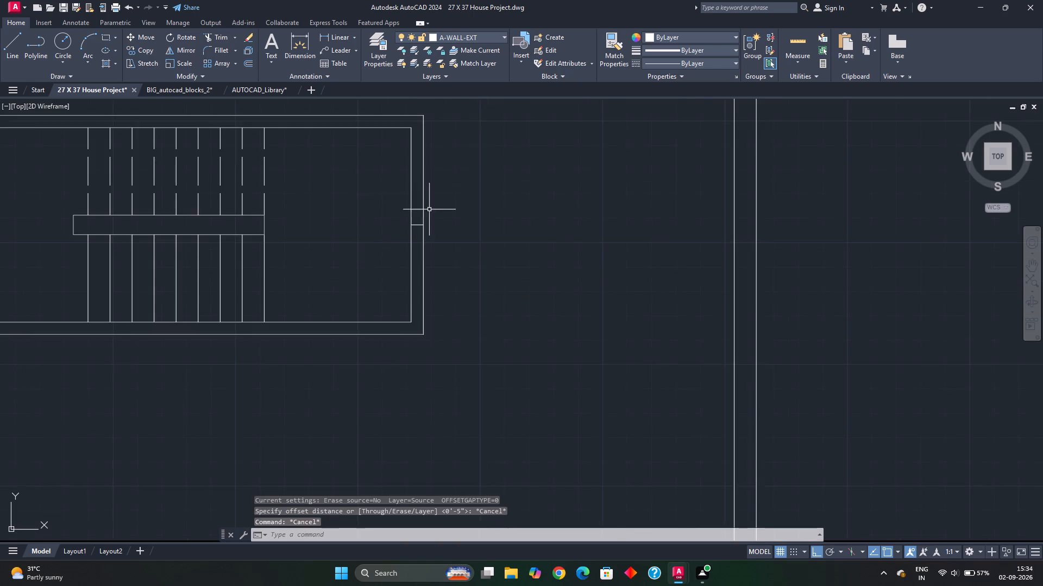
Measure the passage width between the kitchen and bedroom walls in the furnished plan.
{"action": "scroll", "coordinate": [420, 244], "scroll_direction": "down", "scroll_amount": 2}
{"action": "middle_click_drag", "start_coordinate": [304, 295], "coordinate": [543, 302]}
{"action": "middle_click_drag", "start_coordinate": [167, 262], "coordinate": [300, 279]}
{"action": "middle_click_drag", "start_coordinate": [239, 402], "coordinate": [260, 287]}
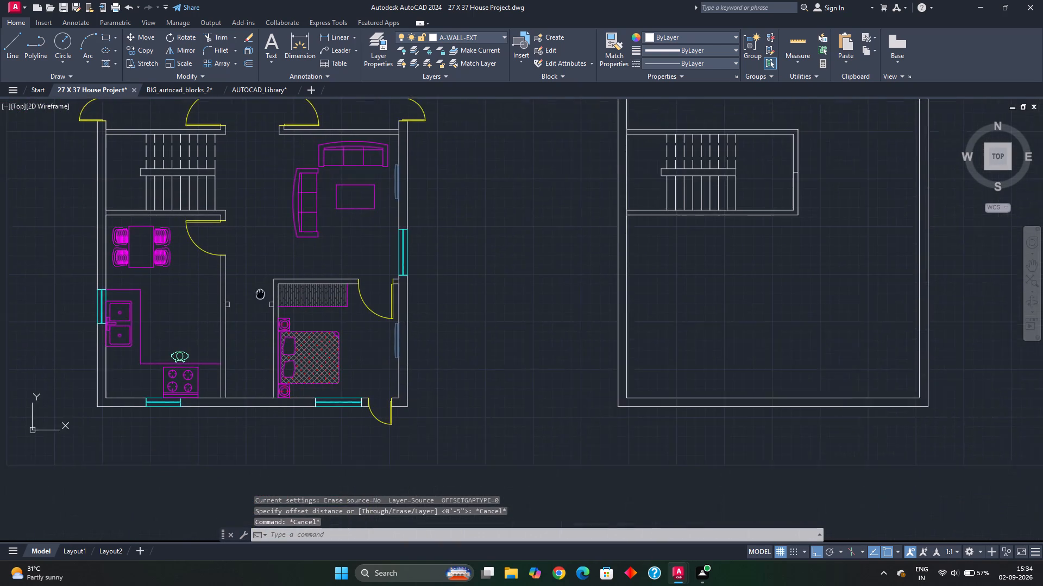
{"action": "scroll", "coordinate": [250, 315], "scroll_direction": "up", "scroll_amount": 1}
{"action": "middle_click_drag", "start_coordinate": [255, 318], "coordinate": [444, 297]}
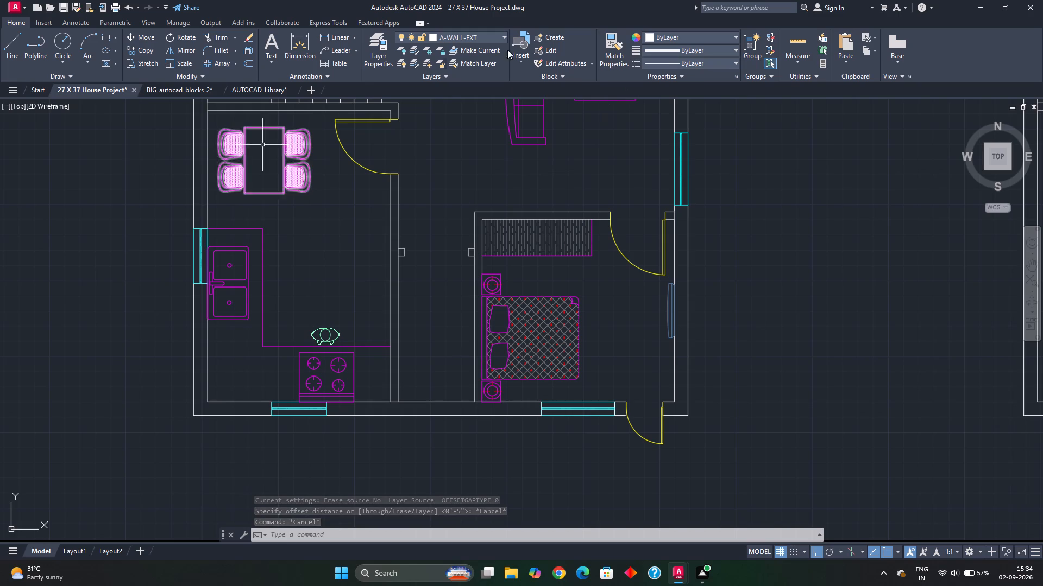
{"action": "left_click", "coordinate": [809, 36]}
{"action": "scroll", "coordinate": [467, 280], "scroll_direction": "up", "scroll_amount": 2}
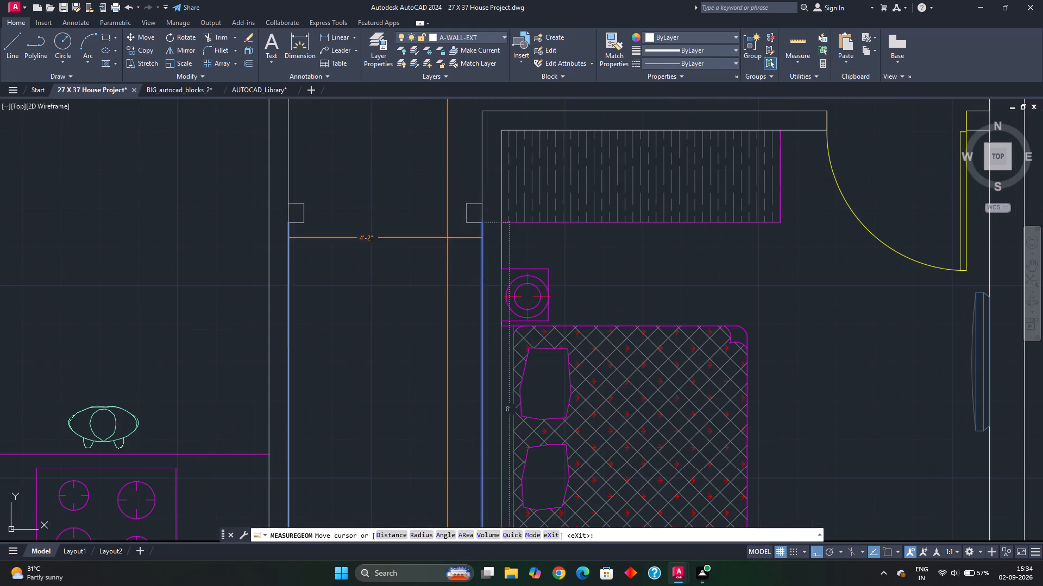
{"action": "key", "text": "Escape"}
Offset the short line across the stair partition 21" to the north and 21" to the south.
{"action": "scroll", "coordinate": [449, 231], "scroll_direction": "down", "scroll_amount": 3}
{"action": "middle_click_drag", "start_coordinate": [542, 270], "coordinate": [252, 321]}
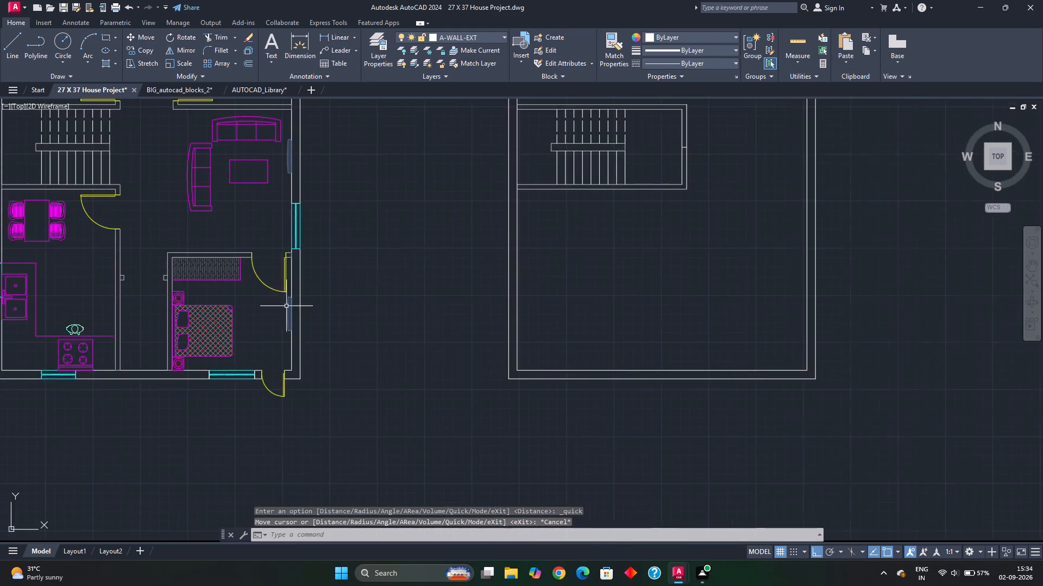
{"action": "middle_click_drag", "start_coordinate": [674, 300], "coordinate": [442, 322]}
{"action": "scroll", "coordinate": [460, 142], "scroll_direction": "up", "scroll_amount": 2}
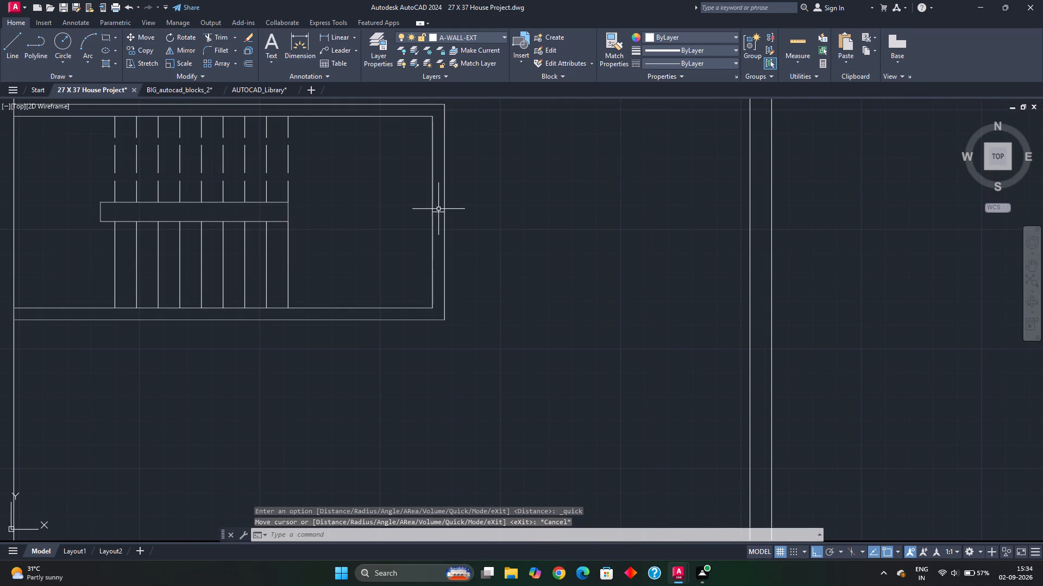
{"action": "left_click", "coordinate": [438, 212]}
{"action": "key", "text": "o"}
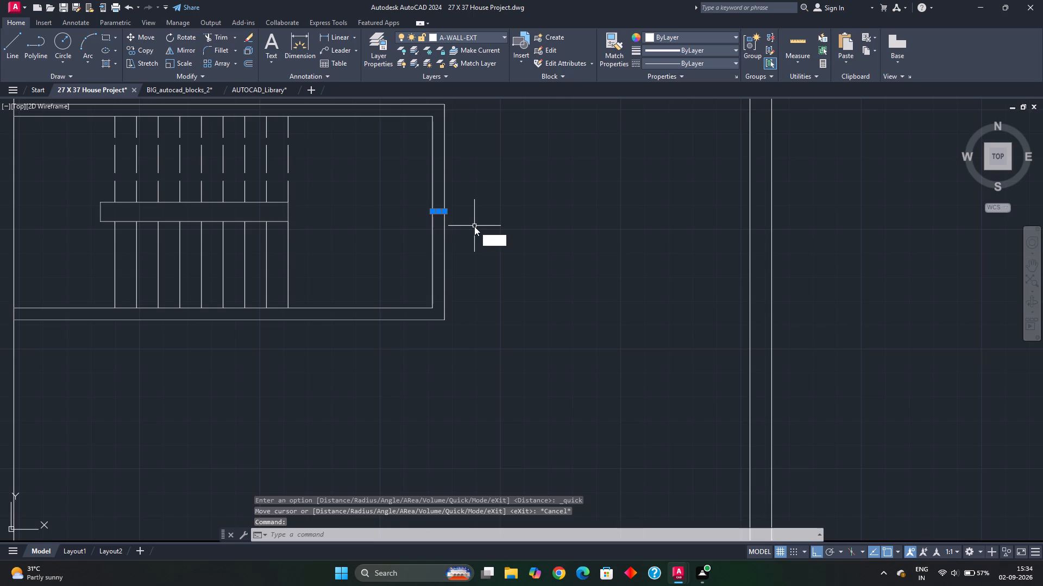
{"action": "key", "text": "Return"}
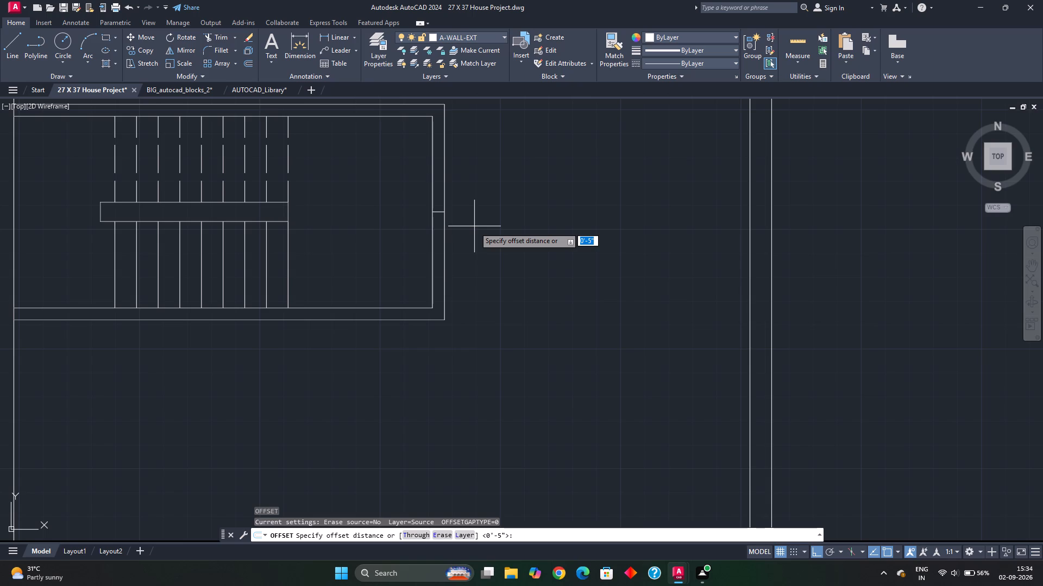
{"action": "type", "text": "21"}
{"action": "key", "text": "shift+quotedbl"}
{"action": "key", "text": "Return"}
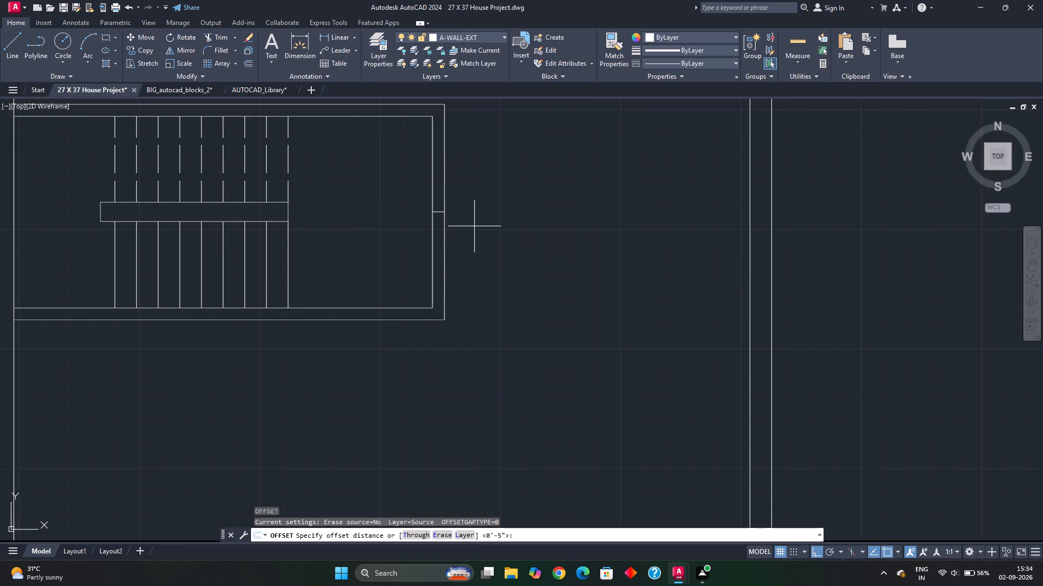
{"action": "left_click", "coordinate": [441, 174]}
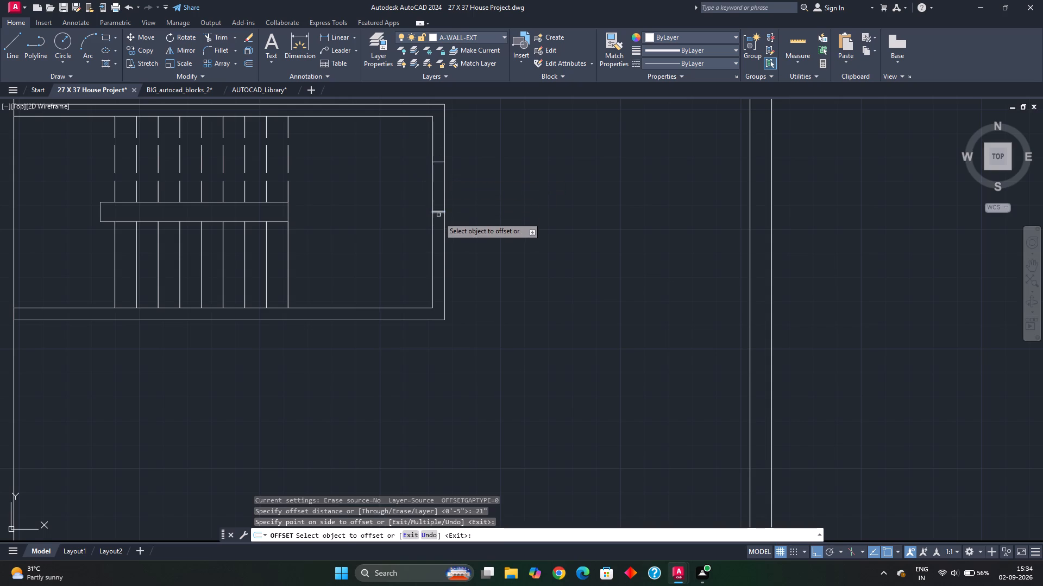
{"action": "left_click", "coordinate": [440, 213]}
{"action": "left_click", "coordinate": [435, 234]}
{"action": "key", "text": "Escape"}
{"action": "key", "text": "Escape"}
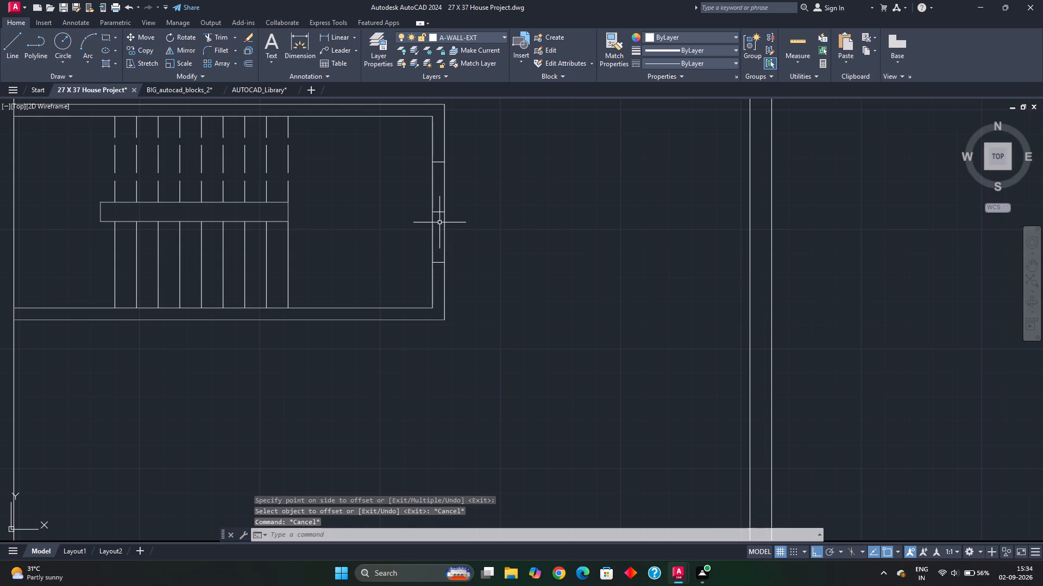
Trim away the centre line and both partition lines between the two offset lines to open the stair enclosure's entrance.
{"action": "type", "text": "TR"}
{"action": "key", "text": "space"}
{"action": "left_click", "coordinate": [437, 209]}
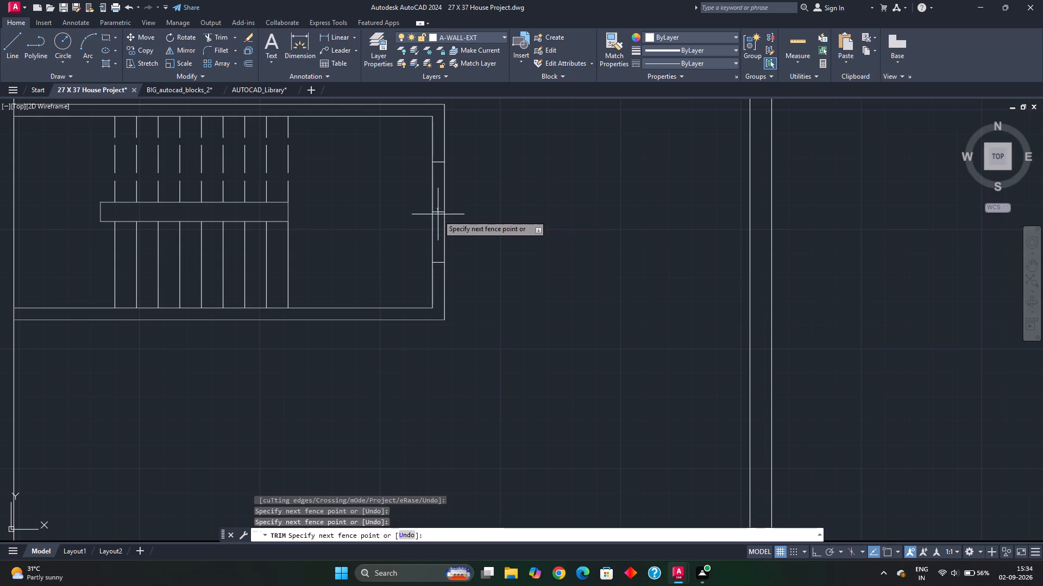
{"action": "left_click", "coordinate": [439, 224]}
{"action": "left_click_drag", "start_coordinate": [457, 215], "coordinate": [398, 224]}
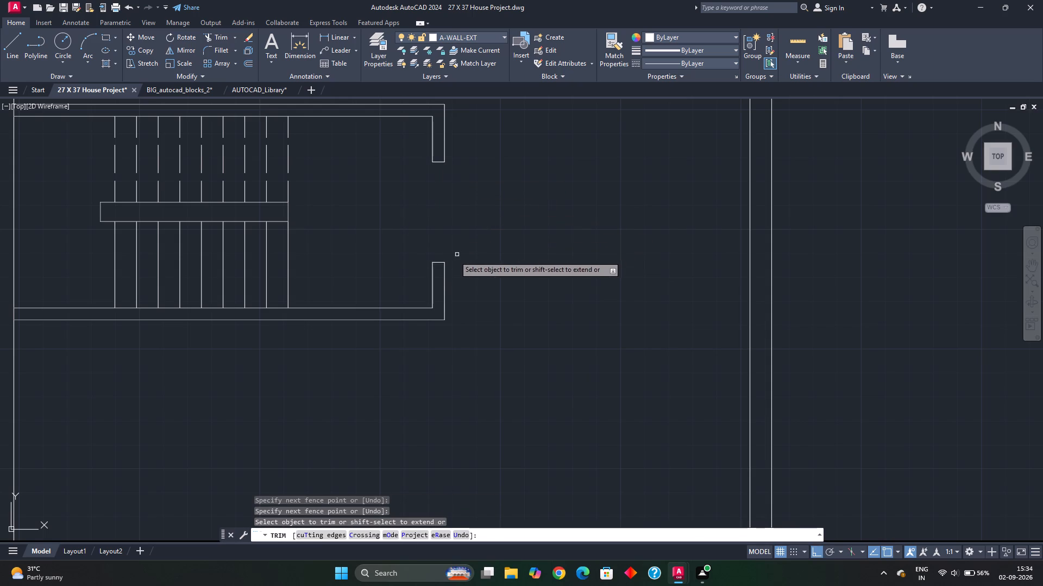
{"action": "scroll", "coordinate": [454, 253], "scroll_direction": "down", "scroll_amount": 1}
{"action": "middle_click_drag", "start_coordinate": [457, 252], "coordinate": [445, 207]}
{"action": "key", "text": "Escape"}
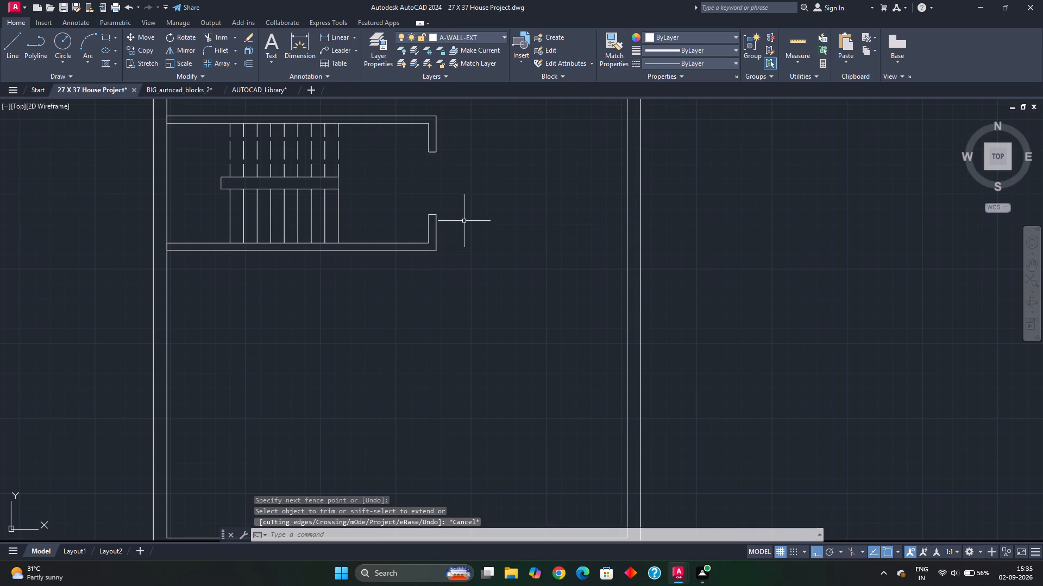
Measure the clear distance from the stair partition to the east exterior wall in the new layout.
{"action": "scroll", "coordinate": [478, 240], "scroll_direction": "down", "scroll_amount": 2}
{"action": "middle_click_drag", "start_coordinate": [472, 236], "coordinate": [466, 251]}
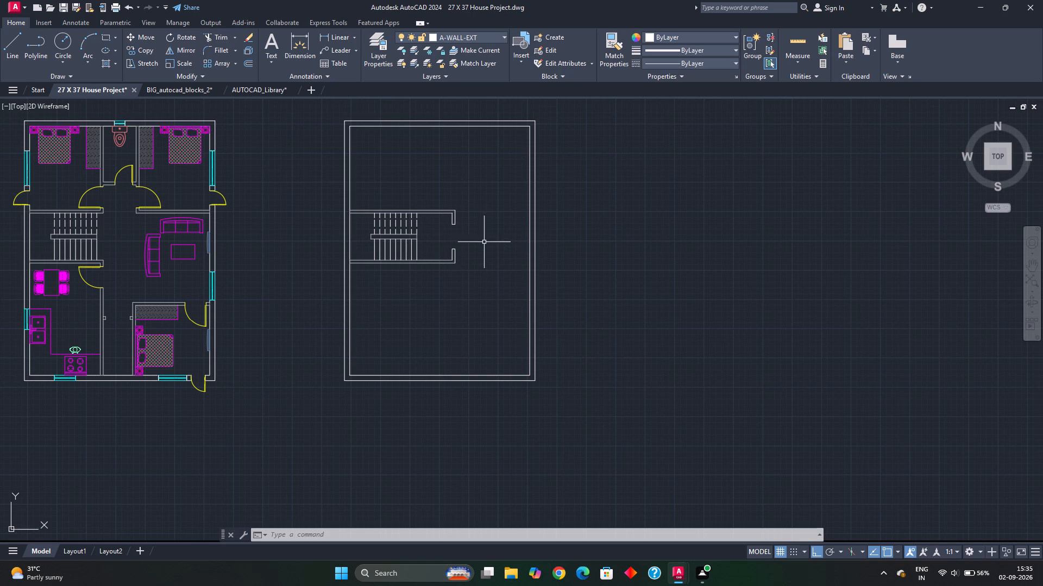
{"action": "left_click", "coordinate": [800, 43]}
{"action": "scroll", "coordinate": [492, 268], "scroll_direction": "up", "scroll_amount": 2}
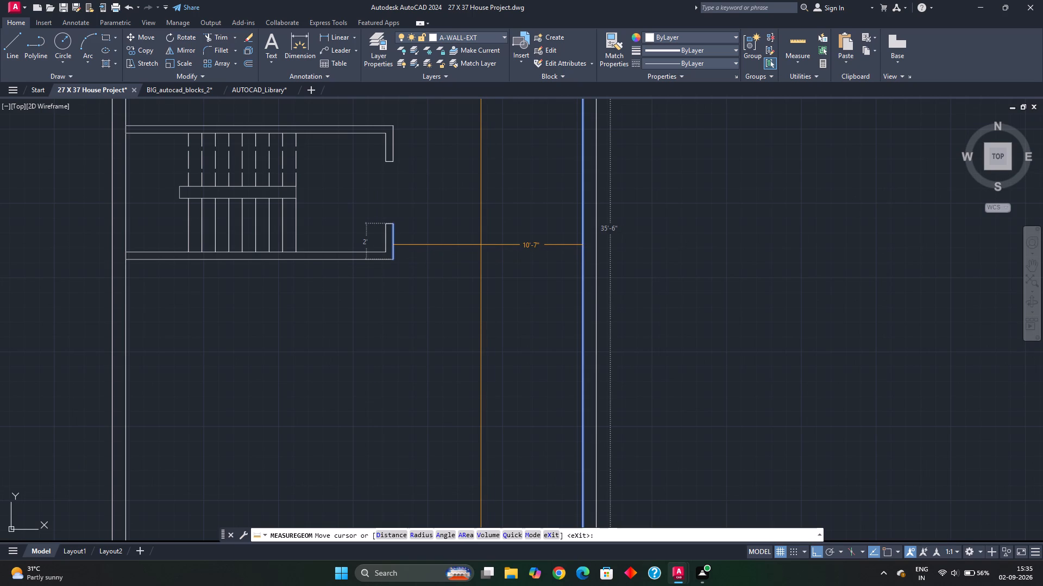
{"action": "key", "text": "Escape"}
{"action": "scroll", "coordinate": [480, 250], "scroll_direction": "down", "scroll_amount": 2}
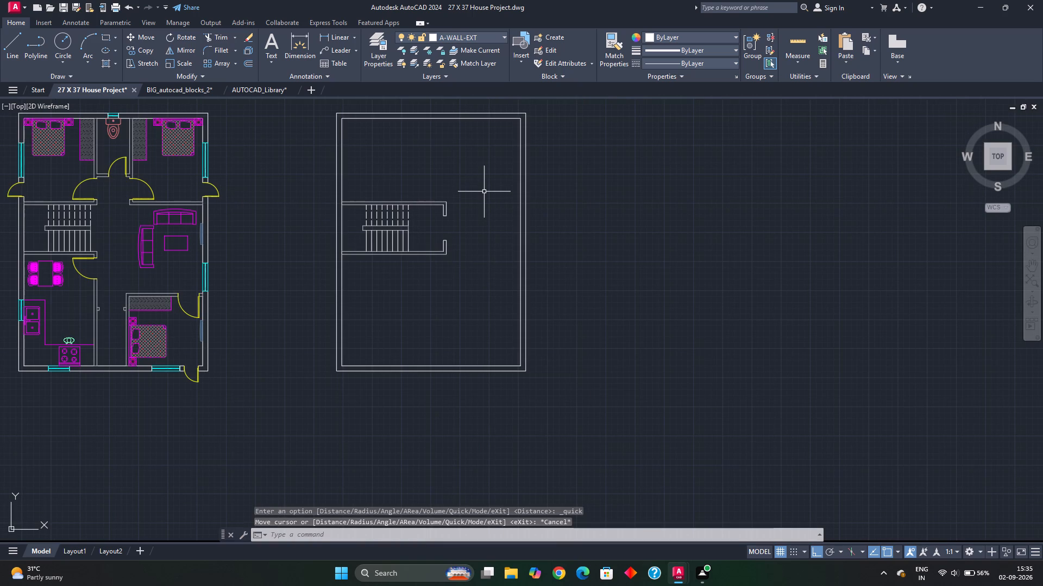
Offset the north exterior wall's inner line 10' to the south, and the resulting line another 5" south to form a partition.
{"action": "key", "text": "o"}
{"action": "key", "text": "Return"}
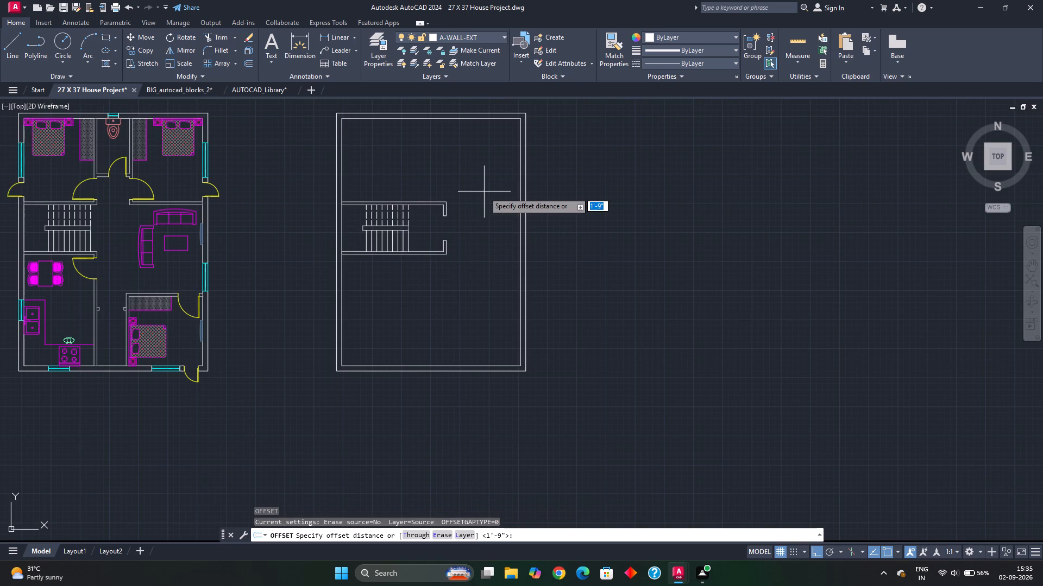
{"action": "type", "text": "10'"}
{"action": "key", "text": "Return"}
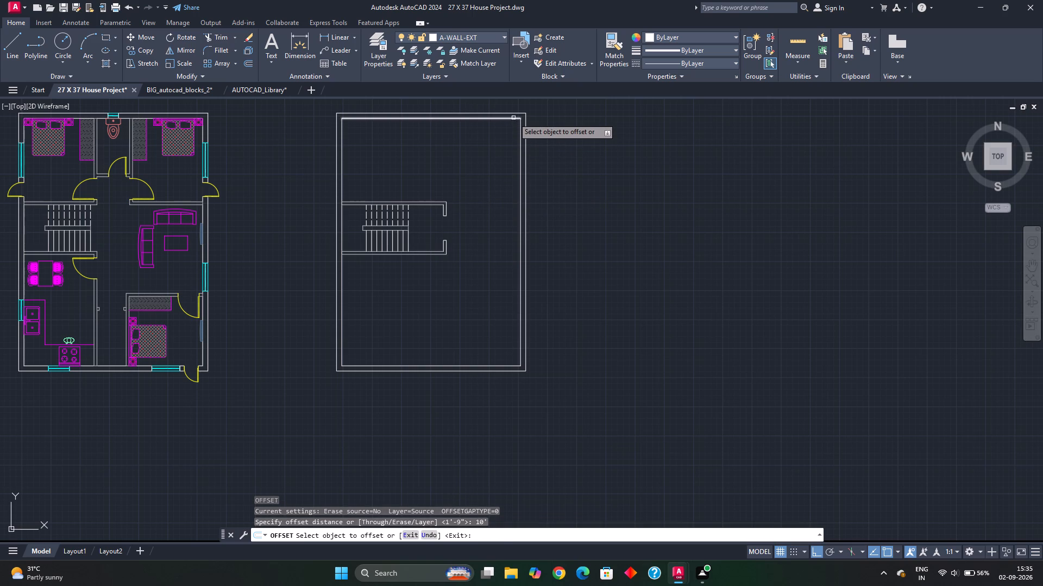
{"action": "left_click", "coordinate": [513, 118]}
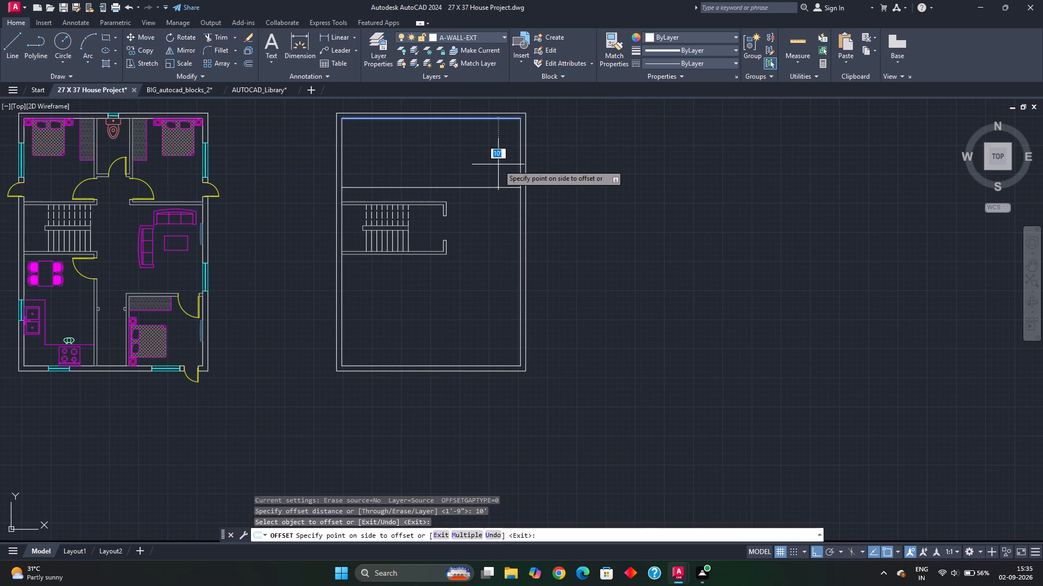
{"action": "left_click", "coordinate": [498, 164]}
{"action": "left_click", "coordinate": [500, 188]}
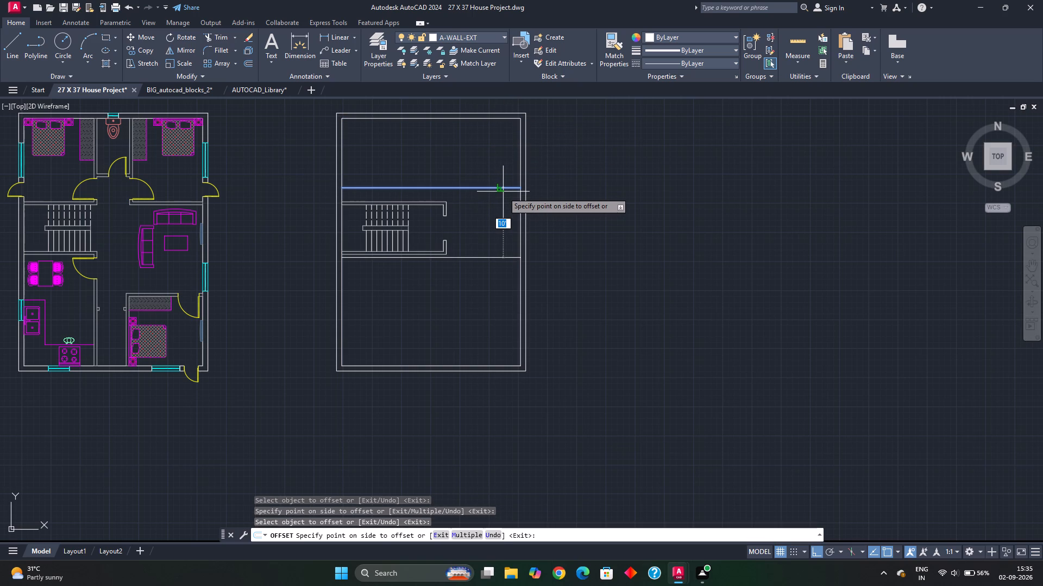
{"action": "type", "text": "5\""}
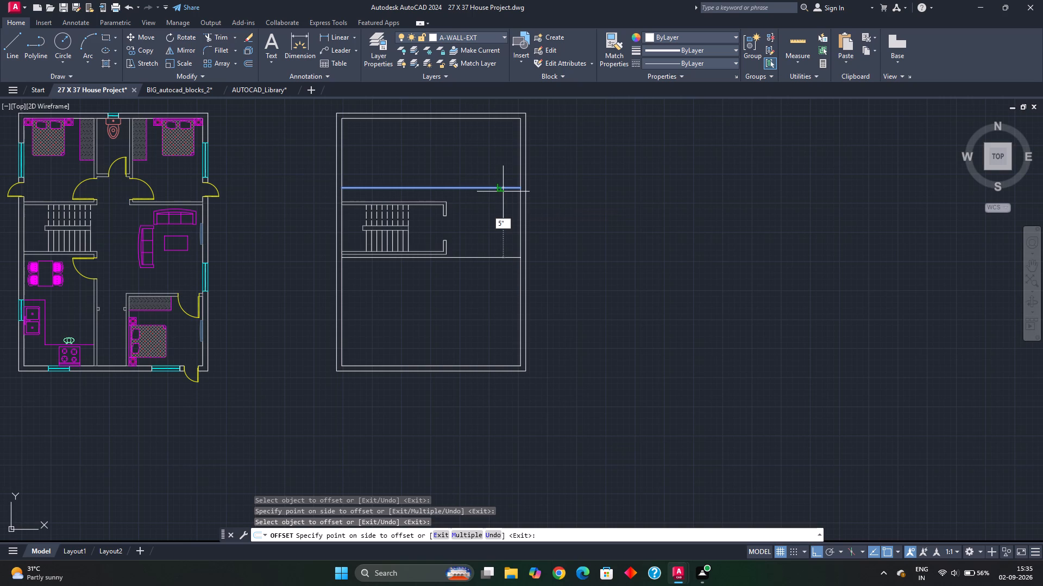
{"action": "key", "text": "Return"}
{"action": "left_click", "coordinate": [503, 192]}
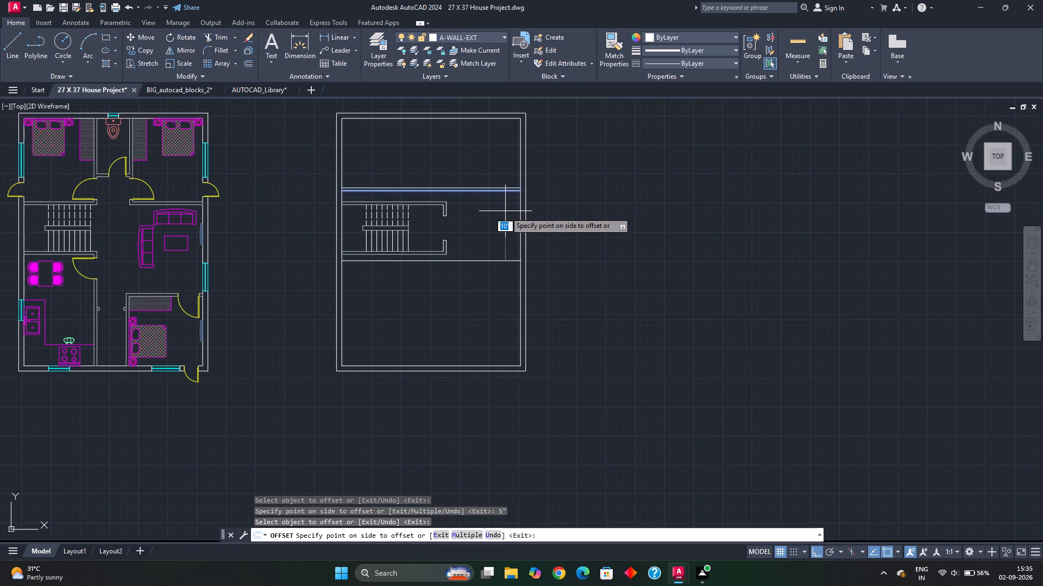
{"action": "key", "text": "Escape"}
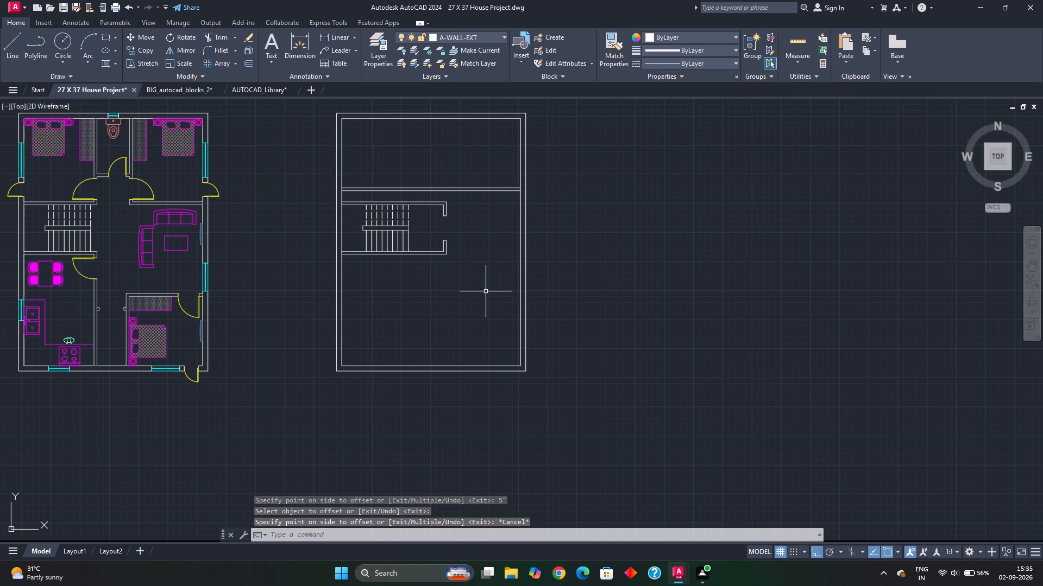
Offset the south exterior wall's inner line 10' to the north.
{"action": "key", "text": "space"}
{"action": "type", "text": "10'"}
{"action": "key", "text": "Return"}
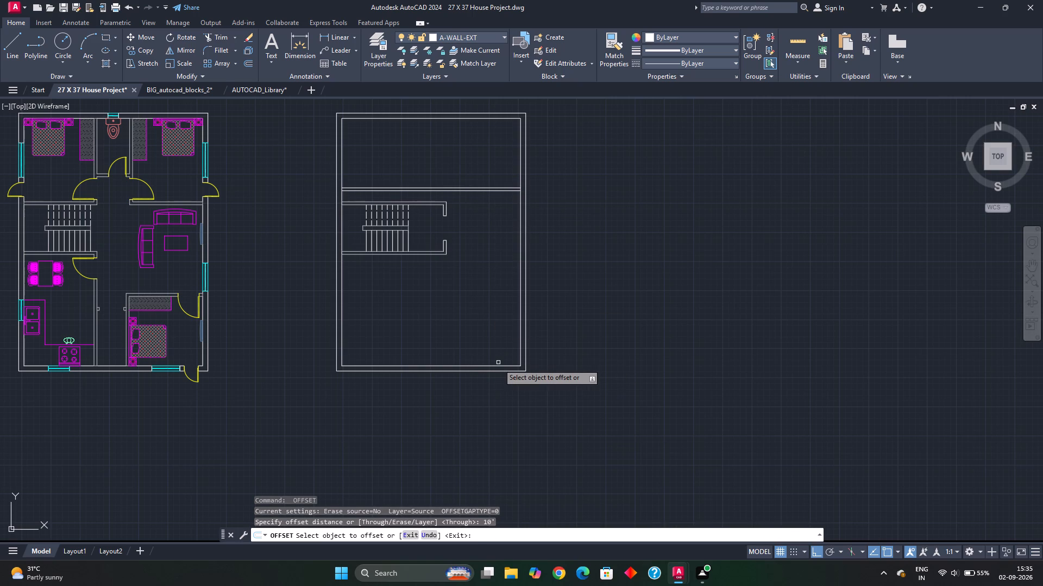
{"action": "left_click", "coordinate": [499, 367]}
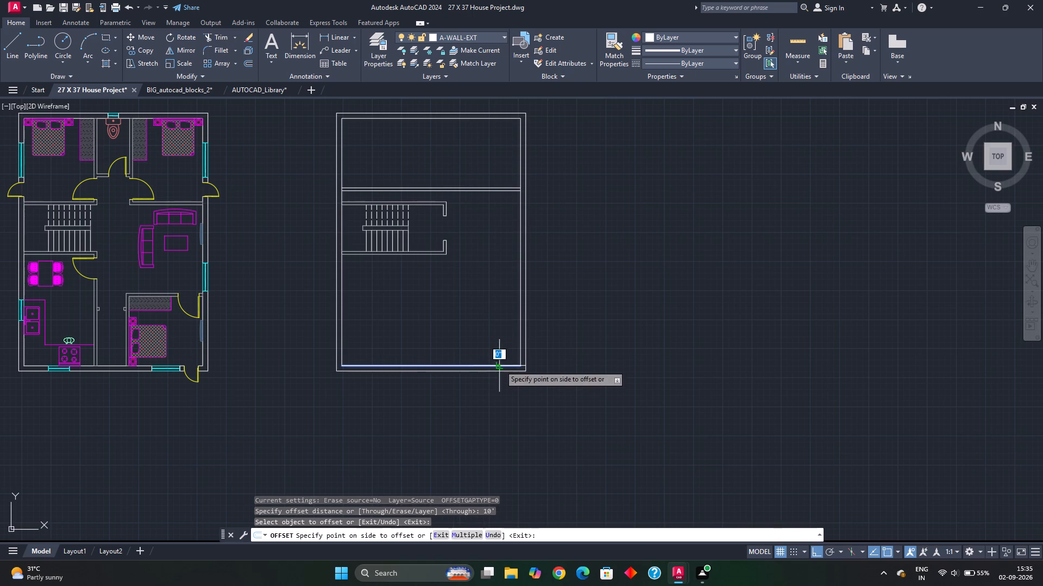
{"action": "left_click", "coordinate": [505, 341]}
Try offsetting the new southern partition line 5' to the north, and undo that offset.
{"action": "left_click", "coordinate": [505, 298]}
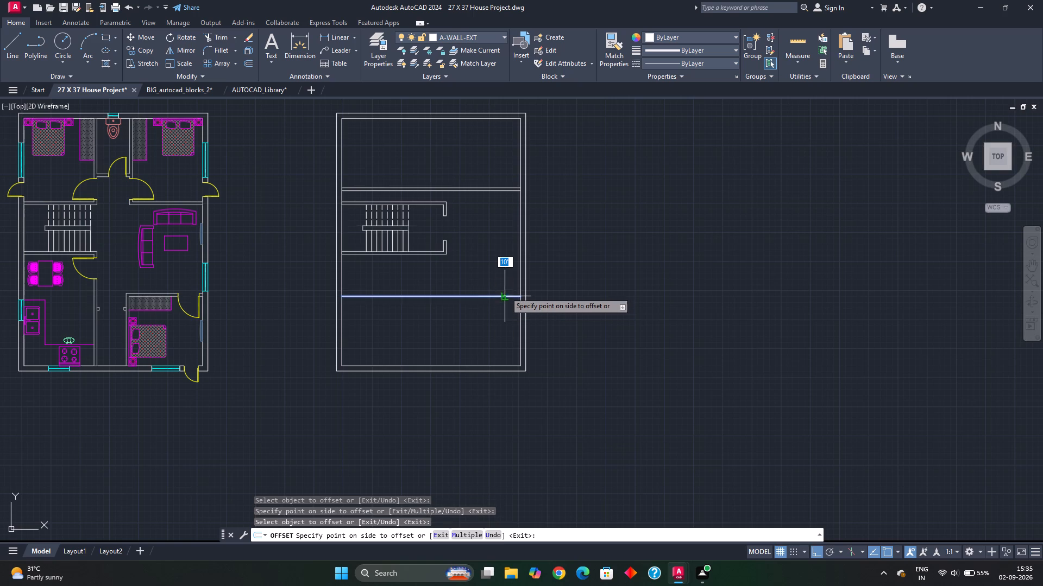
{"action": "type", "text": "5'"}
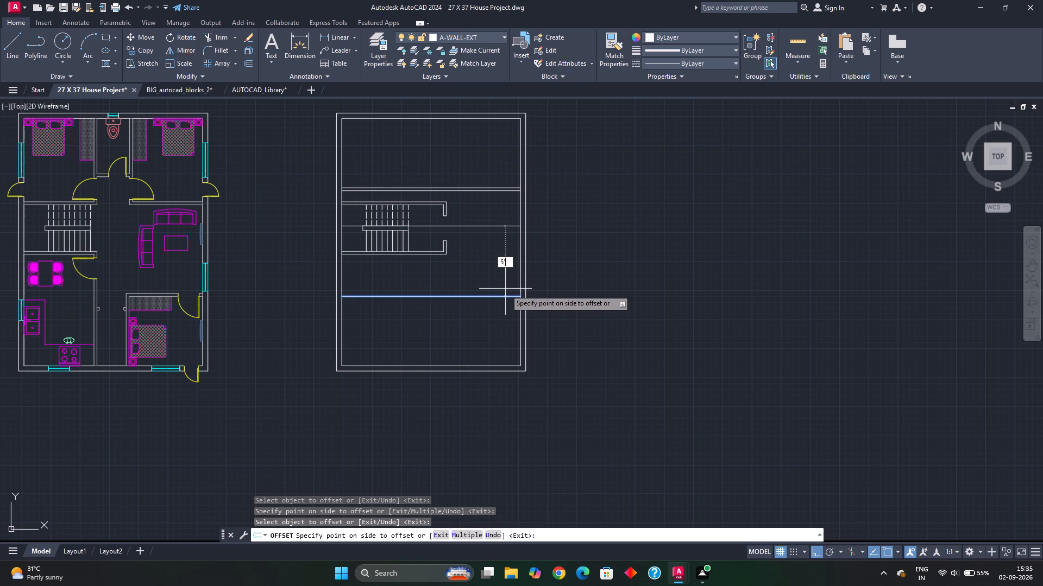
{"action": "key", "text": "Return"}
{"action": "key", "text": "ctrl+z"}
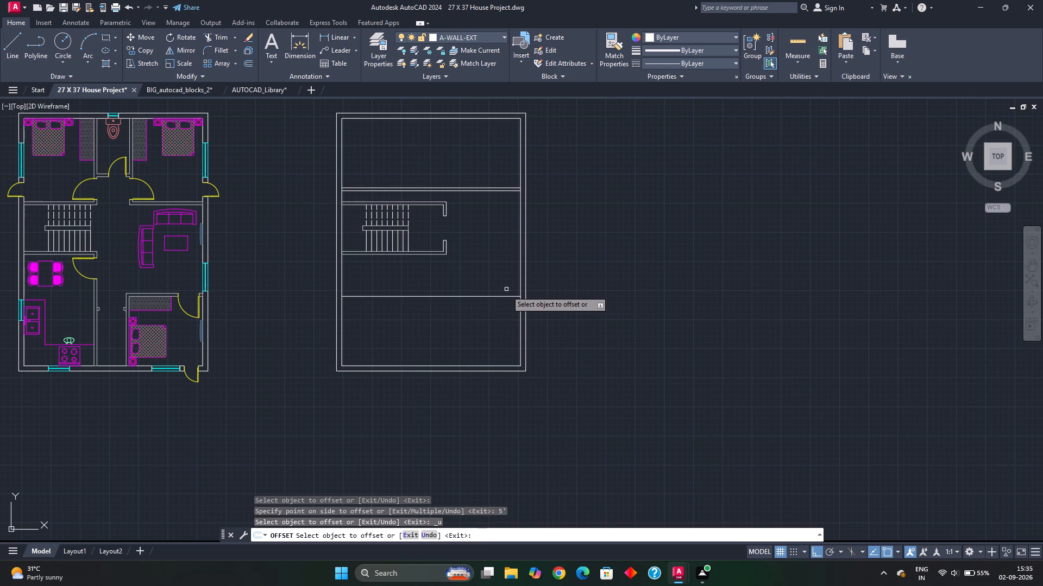
Offset the southern partition line 5" to the north to give the partition its thickness.
{"action": "left_click", "coordinate": [508, 296]}
{"action": "key", "text": "5"}
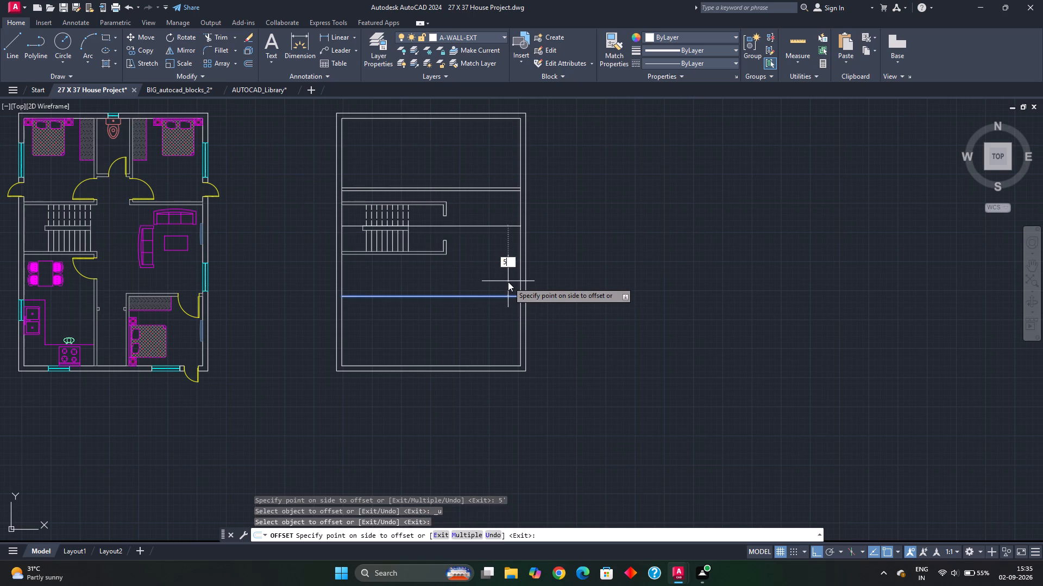
{"action": "key", "text": "shift+quotedbl"}
{"action": "key", "text": "Return"}
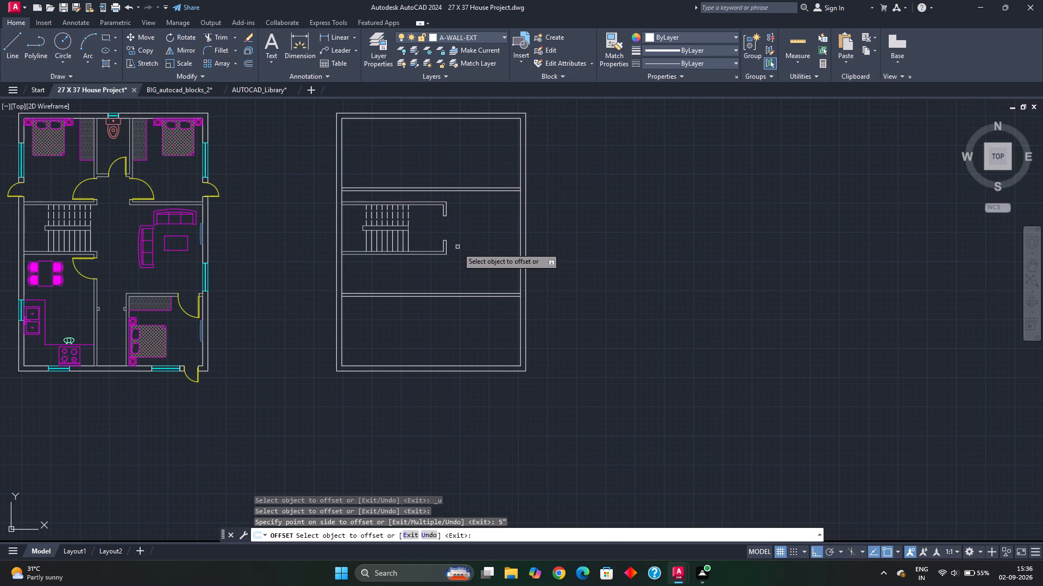
{"action": "key", "text": "Escape"}
{"action": "key", "text": "Escape"}
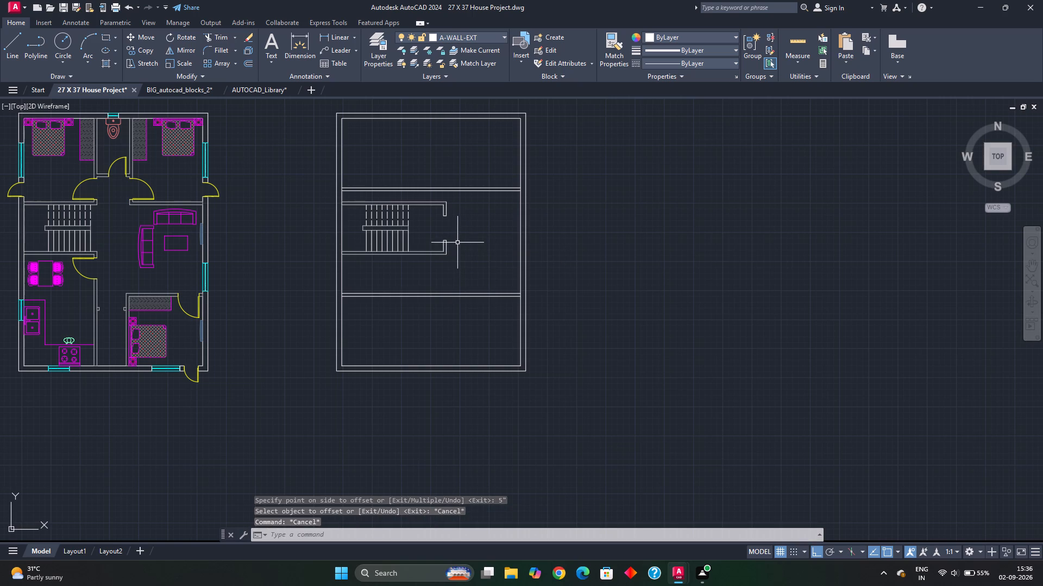
Move both lines of the northern and southern full-width partitions to the A-WALL-INT layer.
{"action": "left_click", "coordinate": [457, 243]}
{"action": "key", "text": "Escape"}
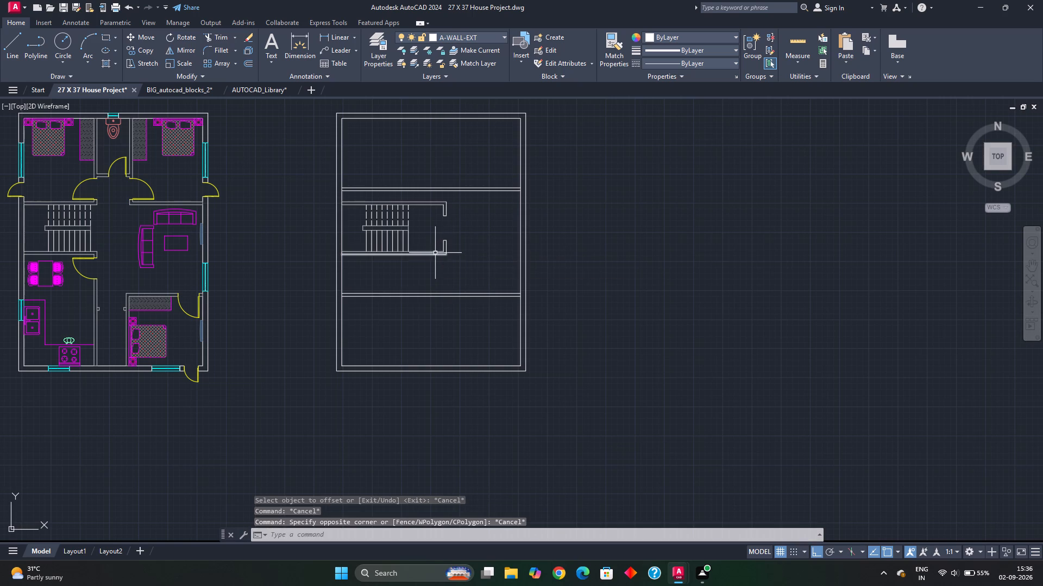
{"action": "left_click_drag", "start_coordinate": [485, 205], "coordinate": [482, 182]}
{"action": "left_click", "coordinate": [482, 158]}
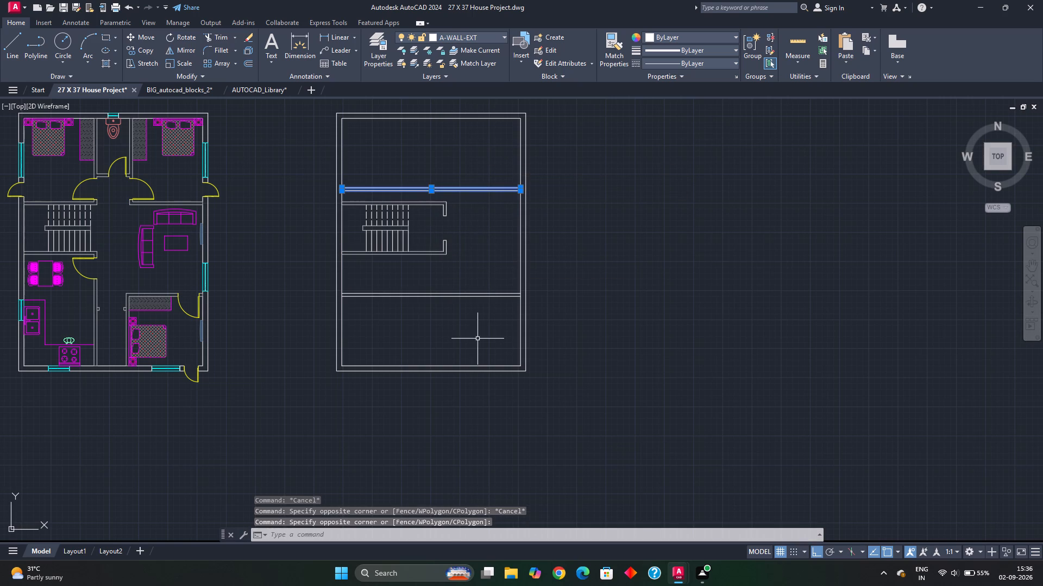
{"action": "left_click_drag", "start_coordinate": [480, 326], "coordinate": [480, 319]}
{"action": "left_click", "coordinate": [475, 271]}
{"action": "left_click", "coordinate": [491, 35]}
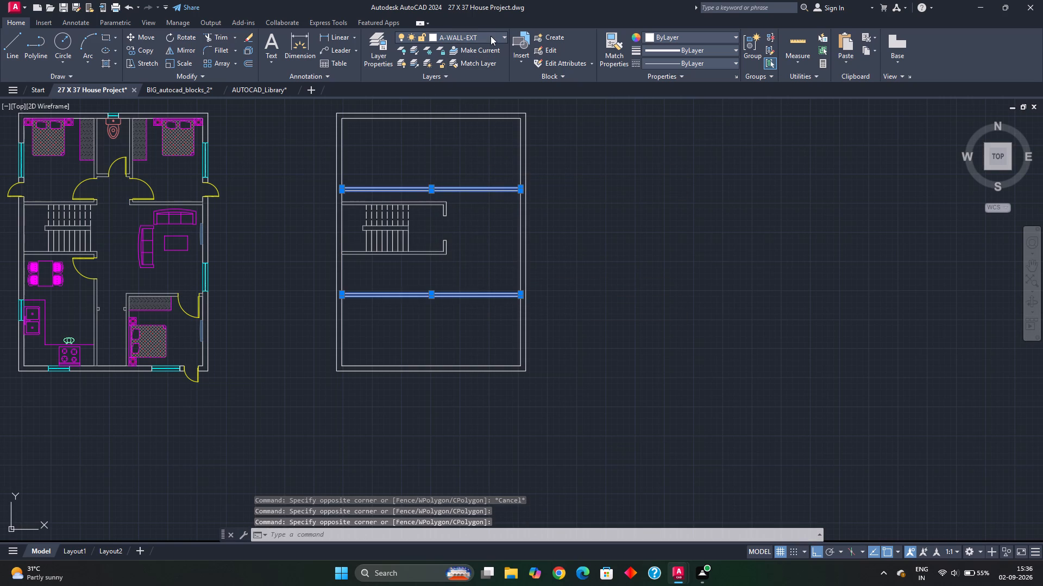
{"action": "left_click", "coordinate": [470, 203]}
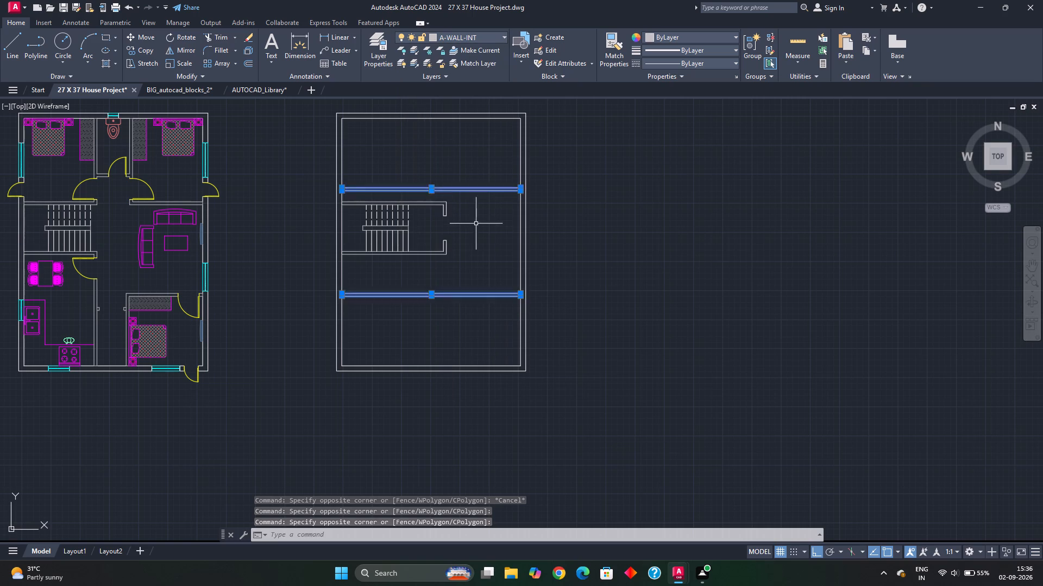
{"action": "key", "text": "Escape"}
Move all wall lines of the stair enclosure, including the short returns at the entrance, to the A-WALL-INT layer.
{"action": "left_click", "coordinate": [453, 245]}
{"action": "left_click", "coordinate": [435, 248]}
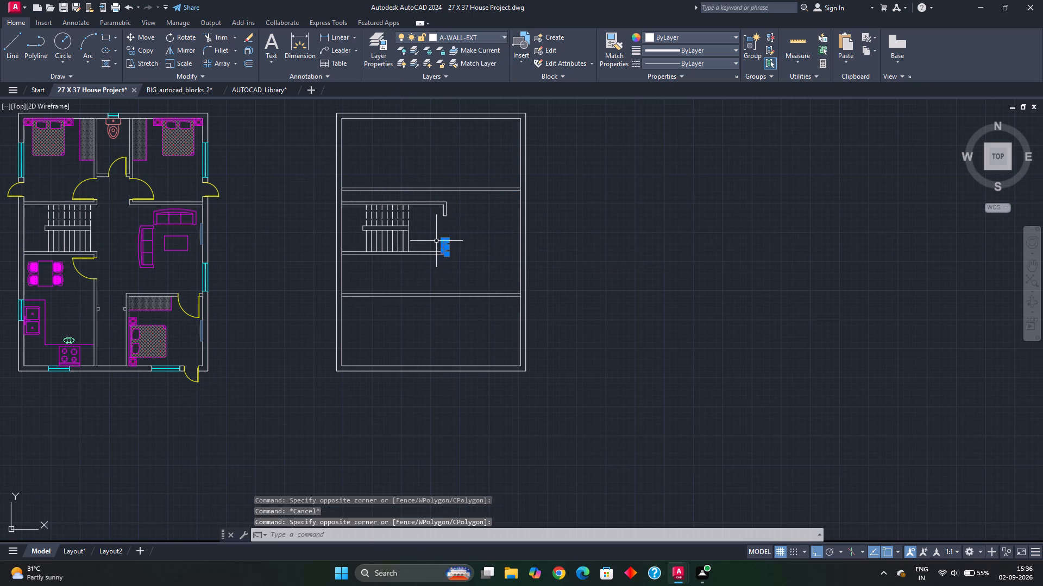
{"action": "key", "text": "Escape"}
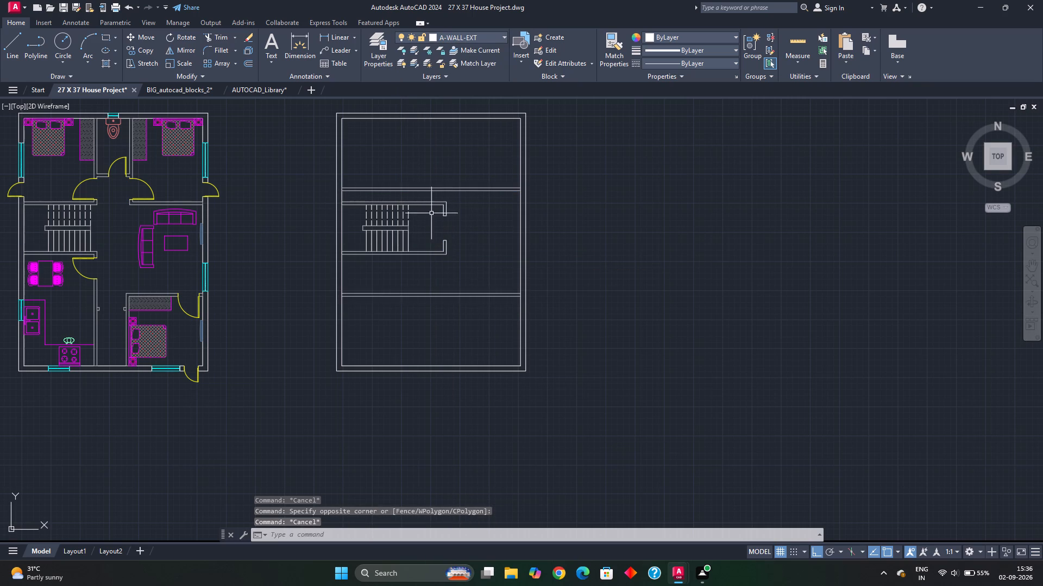
{"action": "left_click", "coordinate": [360, 196]}
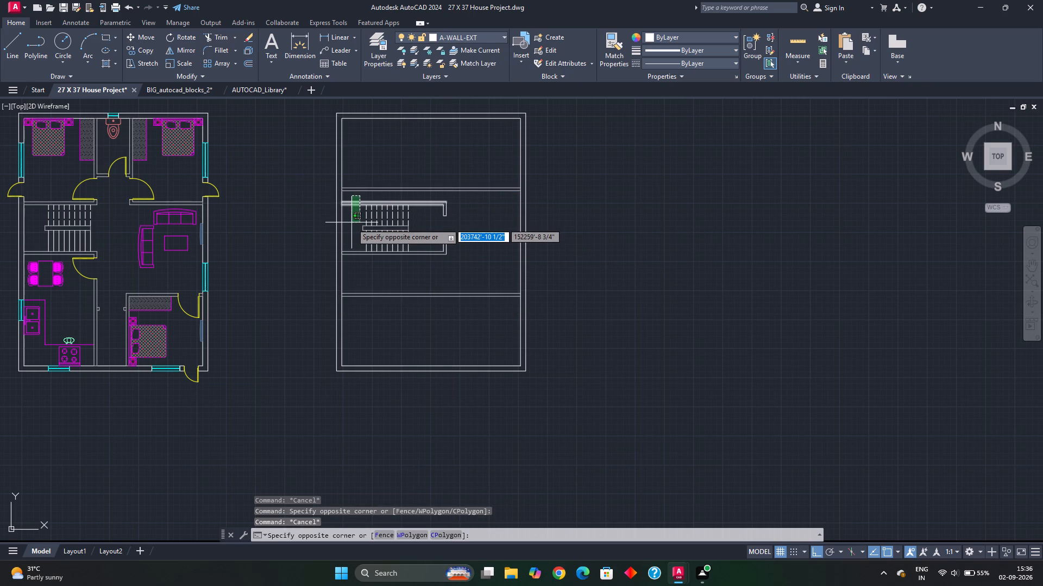
{"action": "left_click", "coordinate": [350, 217]}
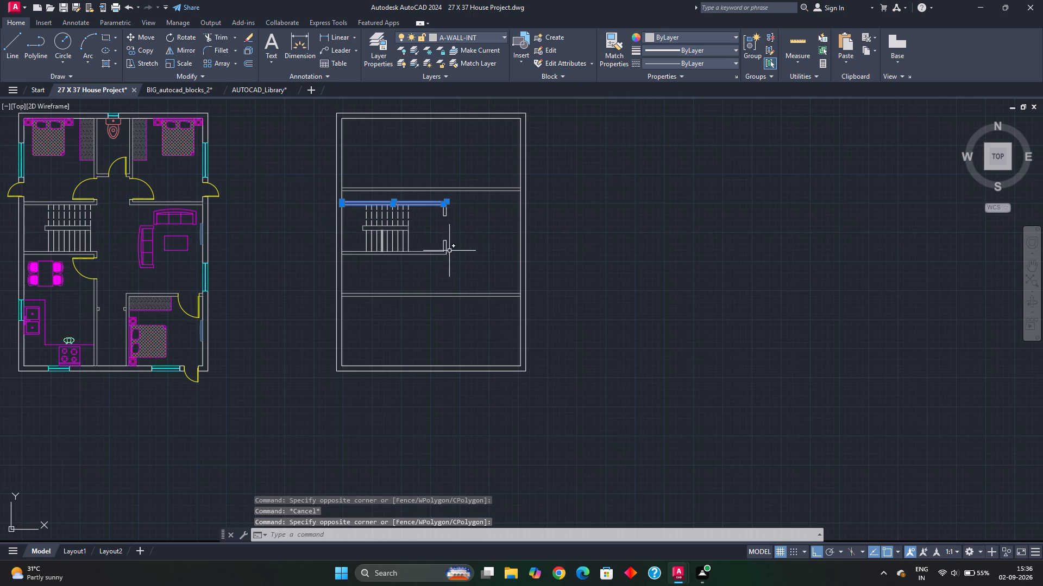
{"action": "left_click", "coordinate": [454, 249]}
{"action": "left_click", "coordinate": [425, 248]}
{"action": "scroll", "coordinate": [445, 221], "scroll_direction": "up", "scroll_amount": 2}
{"action": "left_click", "coordinate": [456, 193]}
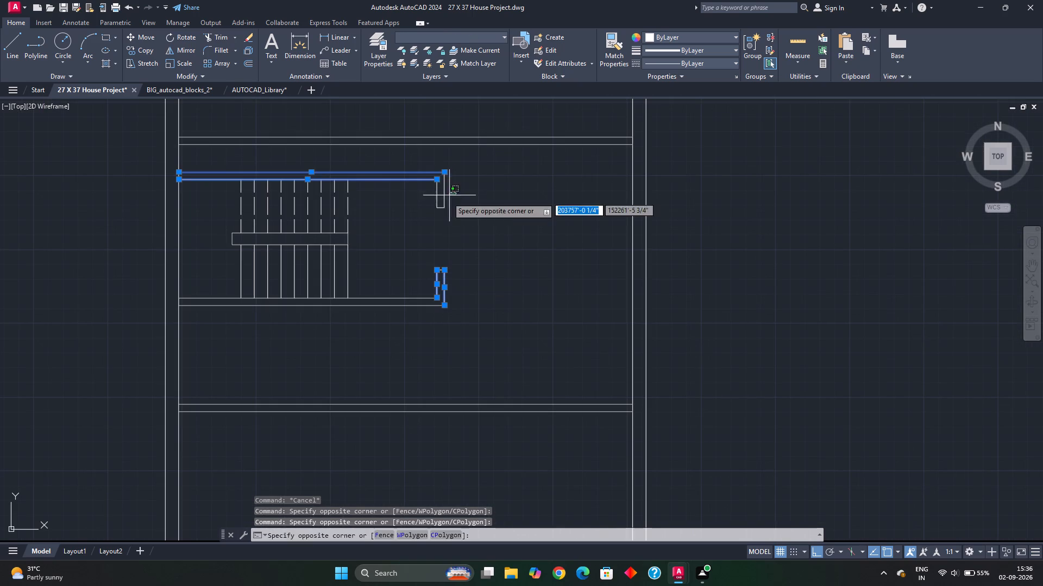
{"action": "left_click", "coordinate": [416, 199]}
{"action": "left_click", "coordinate": [403, 271]}
{"action": "left_click", "coordinate": [381, 327]}
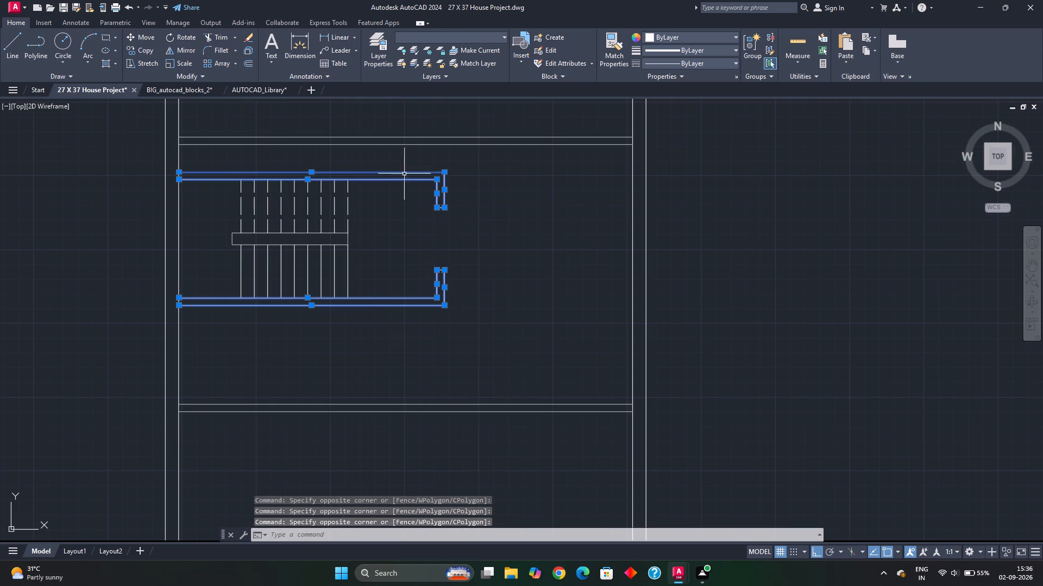
{"action": "left_click", "coordinate": [441, 37]}
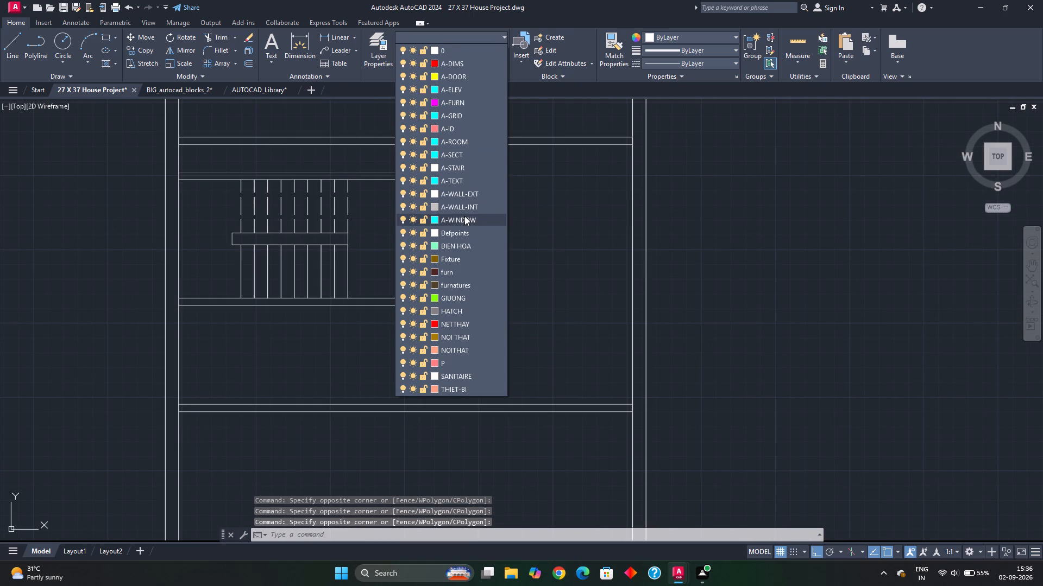
{"action": "left_click", "coordinate": [466, 205]}
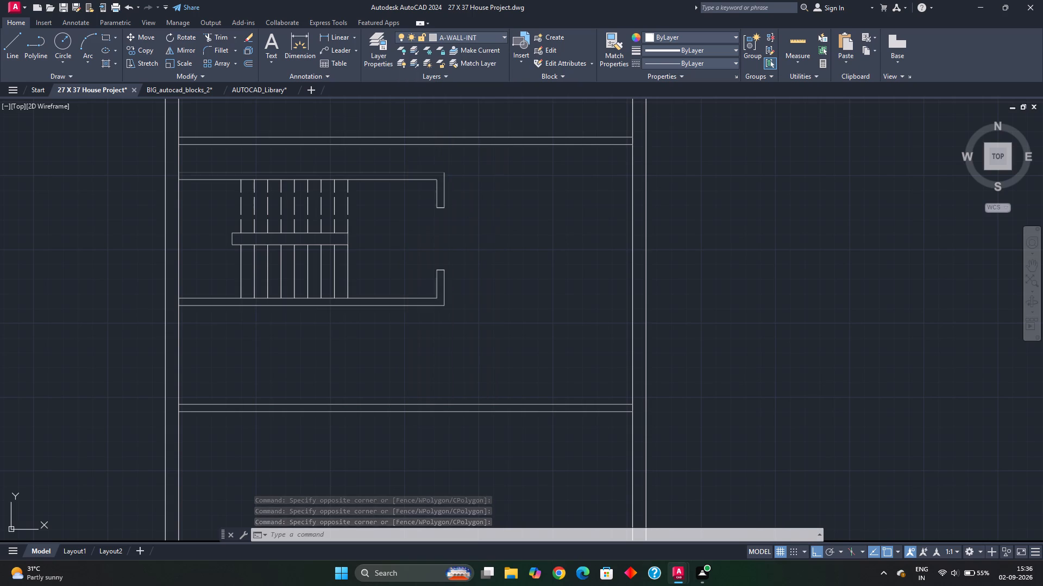
{"action": "key", "text": "Escape"}
Check which layers the staircase's solid treads, dashed treads and central divider line are on.
{"action": "scroll", "coordinate": [469, 275], "scroll_direction": "down", "scroll_amount": 1}
{"action": "middle_click_drag", "start_coordinate": [469, 275], "coordinate": [456, 249]}
{"action": "left_click", "coordinate": [385, 250]}
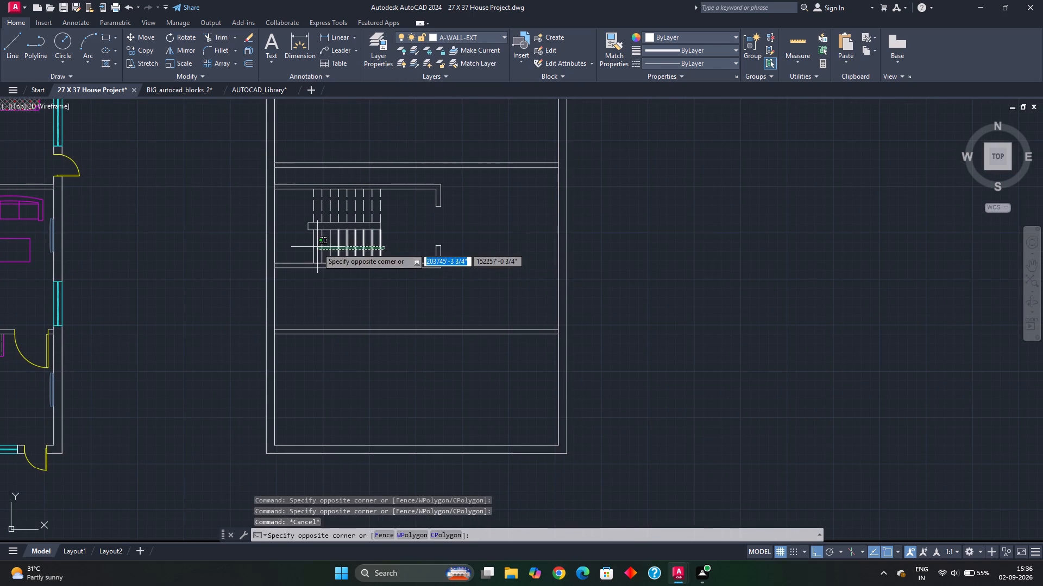
{"action": "left_click", "coordinate": [317, 247]}
{"action": "key", "text": "Escape"}
{"action": "left_click", "coordinate": [391, 249]}
{"action": "left_click", "coordinate": [279, 249]}
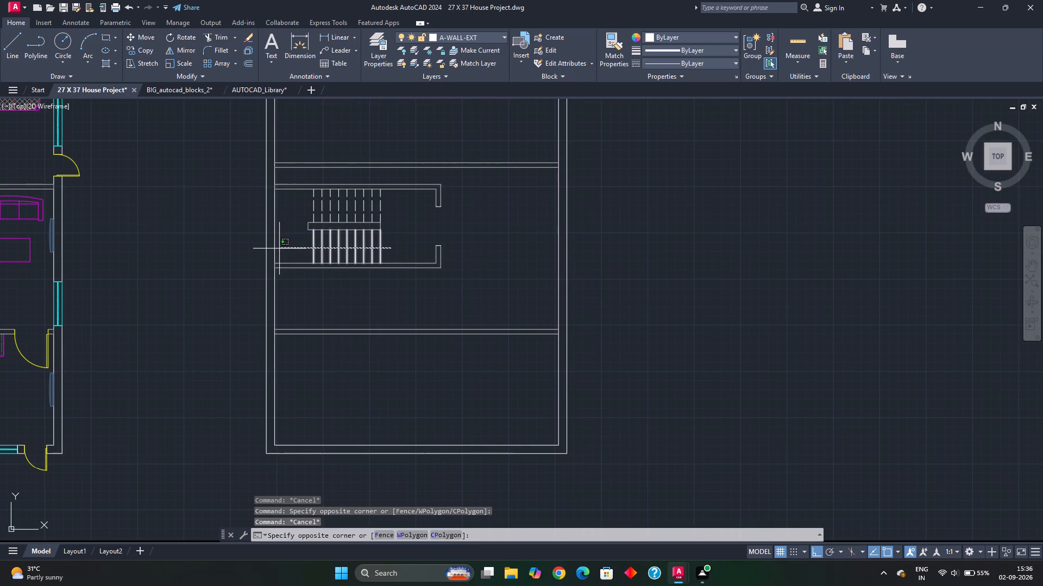
{"action": "left_click", "coordinate": [388, 210]}
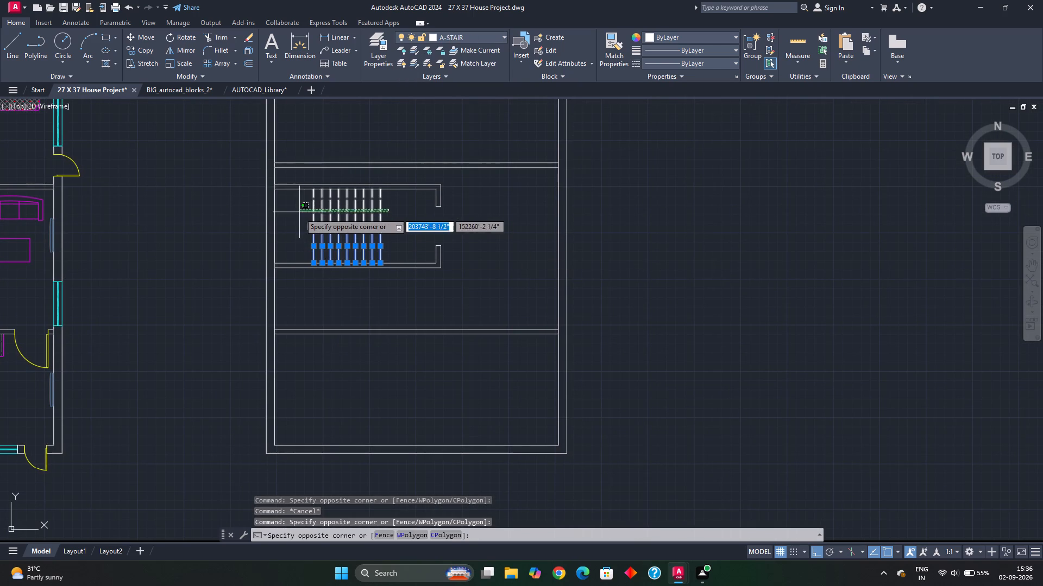
{"action": "left_click", "coordinate": [299, 213]}
{"action": "key", "text": "Escape"}
{"action": "scroll", "coordinate": [316, 242], "scroll_direction": "up", "scroll_amount": 2}
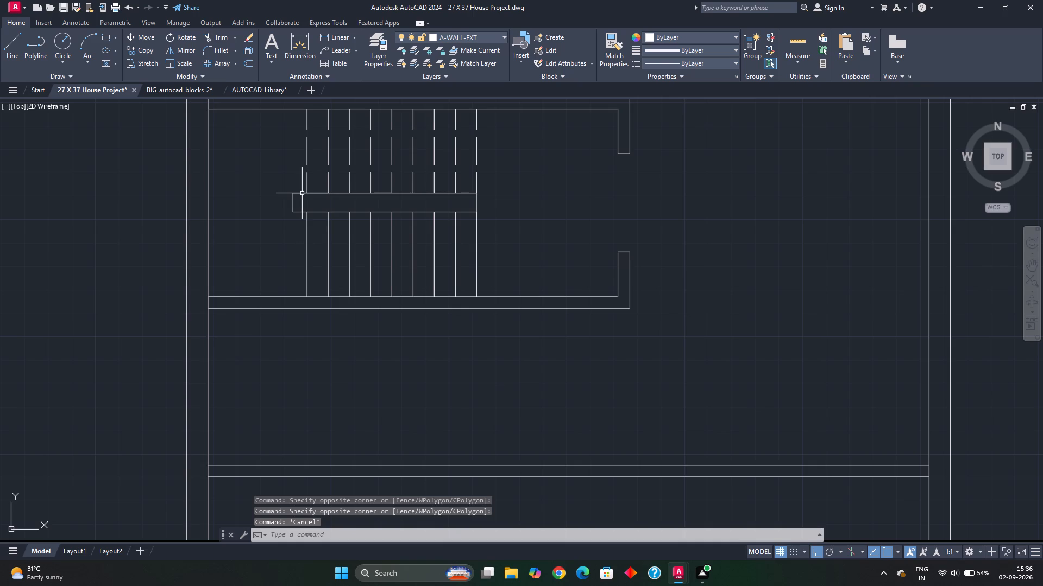
{"action": "left_click", "coordinate": [302, 193]}
{"action": "key", "text": "Escape"}
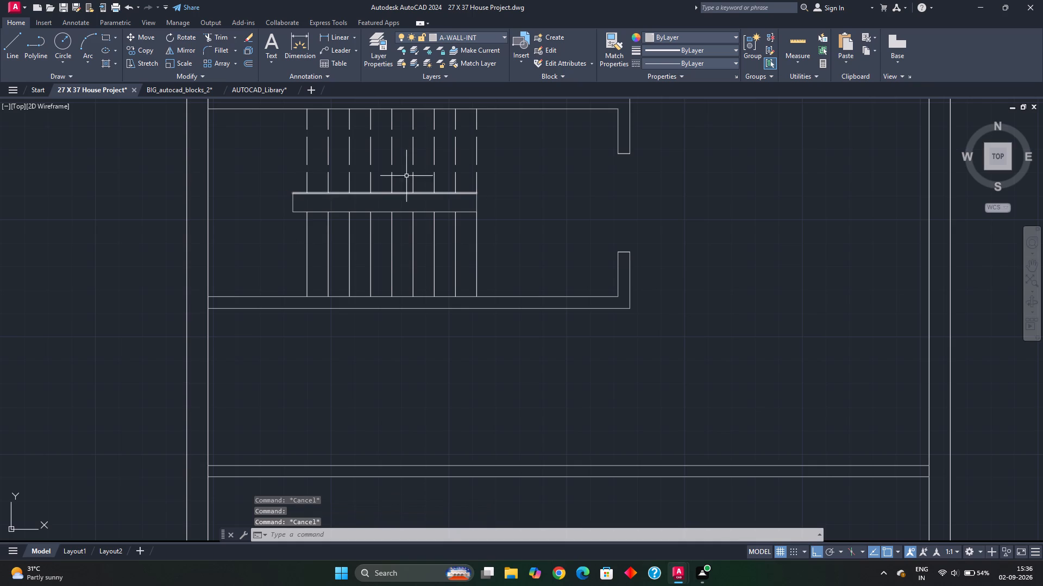
{"action": "left_click", "coordinate": [507, 157]}
{"action": "left_click", "coordinate": [272, 161]}
{"action": "key", "text": "Escape"}
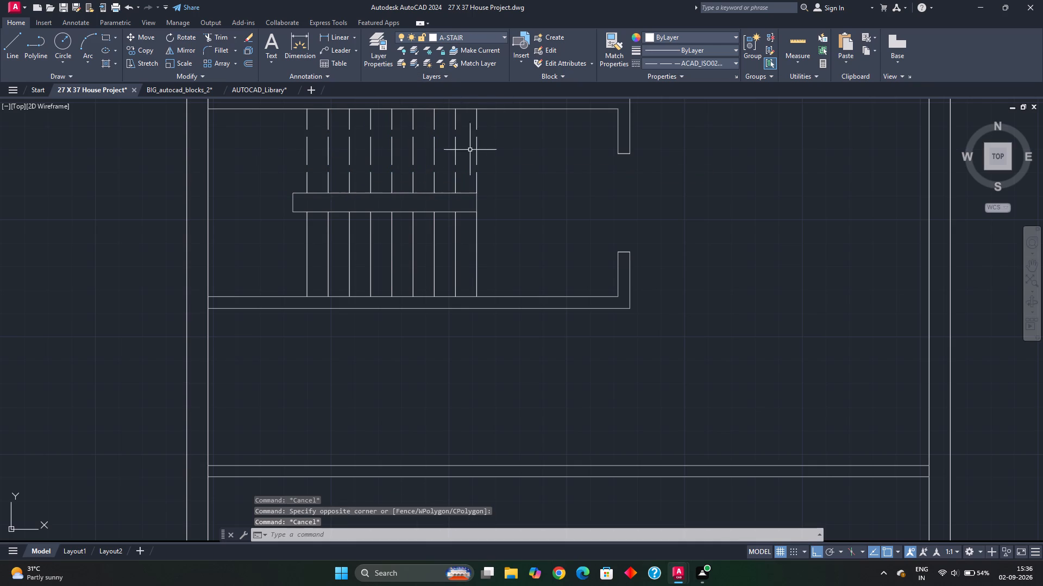
{"action": "left_click", "coordinate": [487, 249]}
{"action": "left_click", "coordinate": [289, 251]}
{"action": "key", "text": "Escape"}
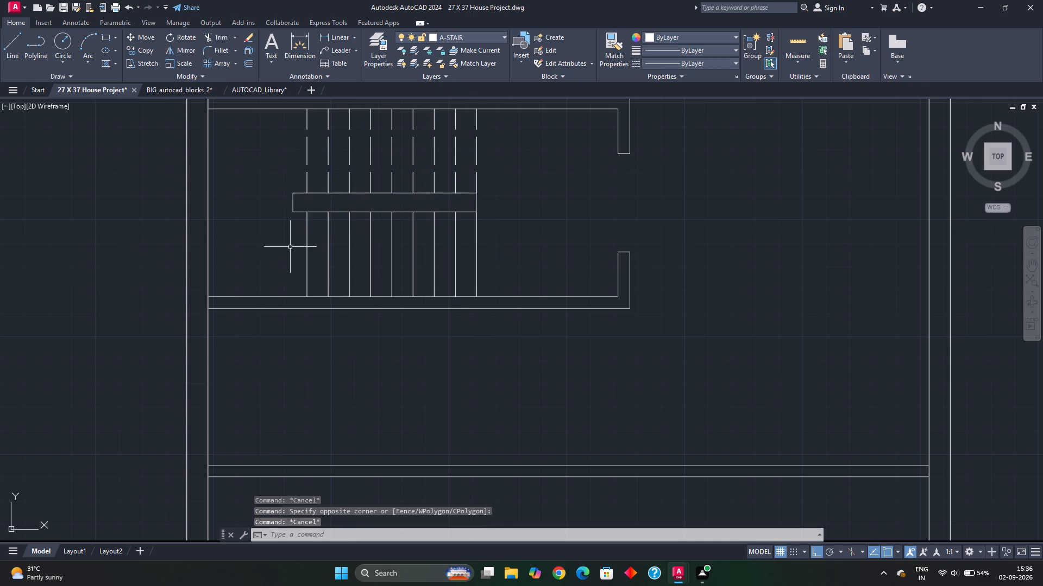
Move the outline of the staircase's central divider to the A-STAIR layer.
{"action": "left_click", "coordinate": [301, 186]}
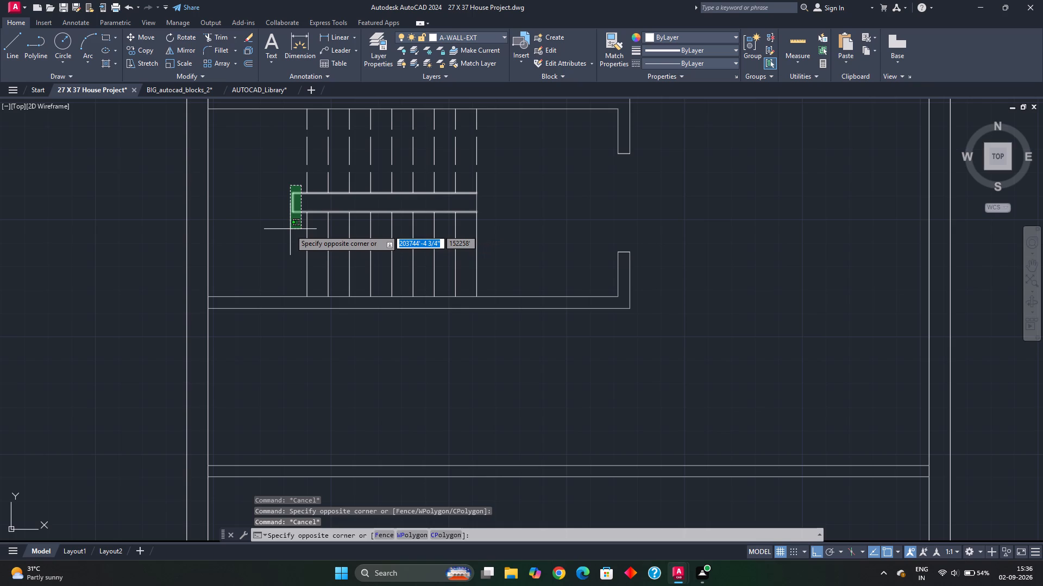
{"action": "left_click", "coordinate": [285, 229]}
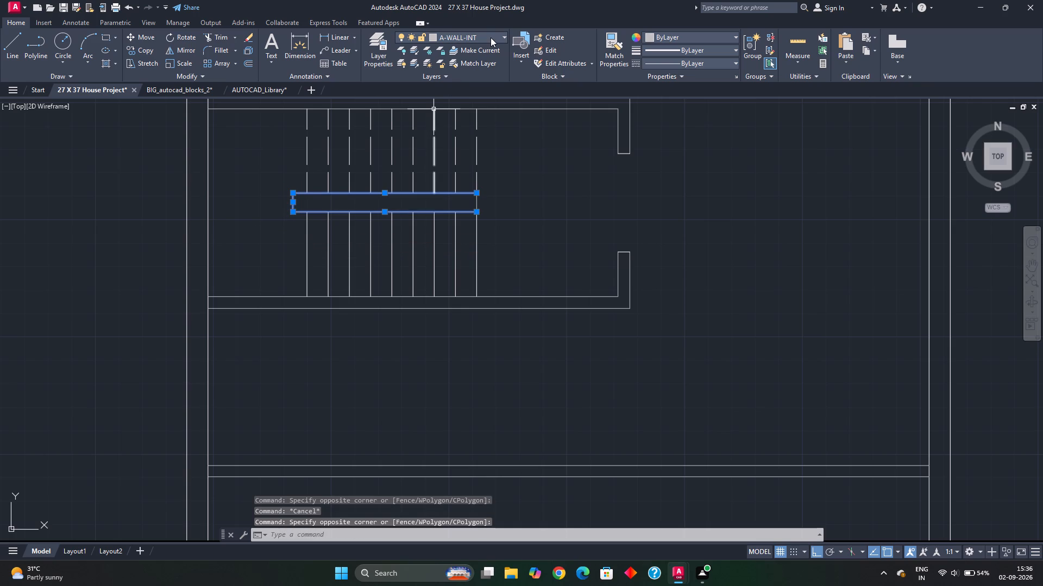
{"action": "left_click", "coordinate": [491, 37]}
{"action": "key", "text": "Escape"}
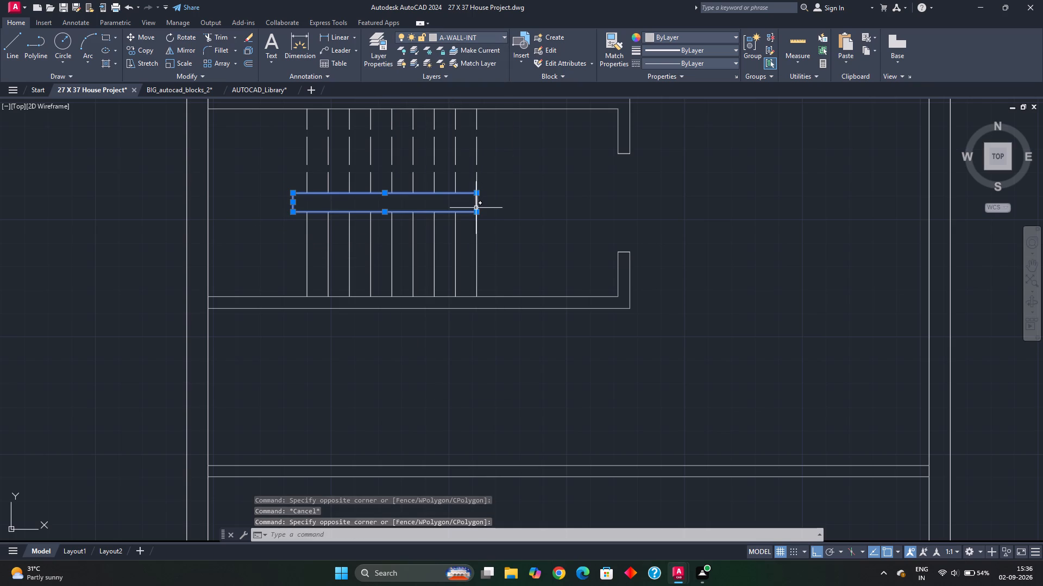
{"action": "left_click", "coordinate": [476, 207]}
{"action": "left_click", "coordinate": [488, 34]}
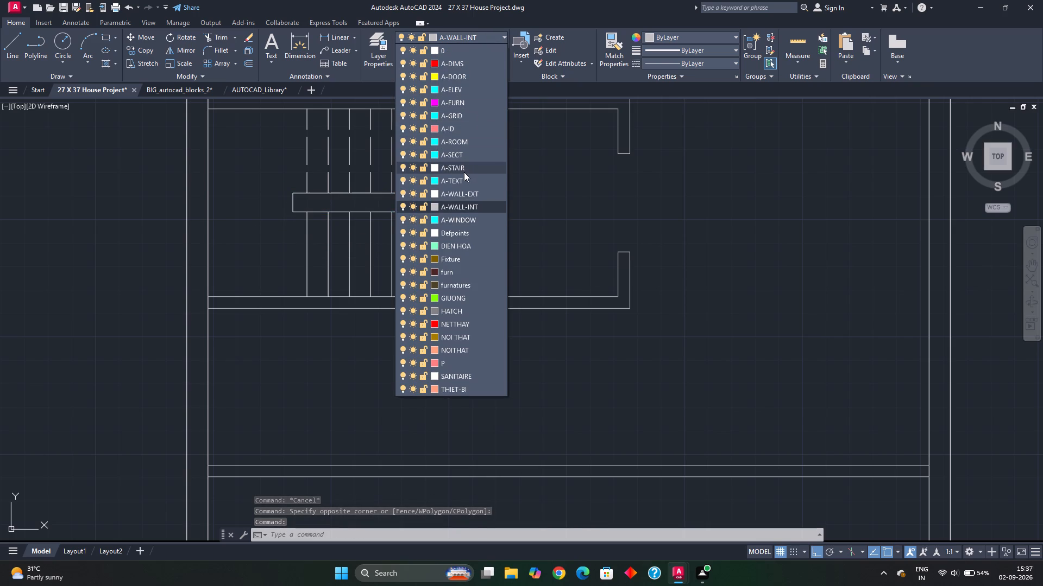
{"action": "left_click", "coordinate": [461, 168]}
{"action": "key", "text": "Escape"}
Measure the clear space between the stair enclosure's entrance and the east exterior wall.
{"action": "scroll", "coordinate": [481, 235], "scroll_direction": "down", "scroll_amount": 1}
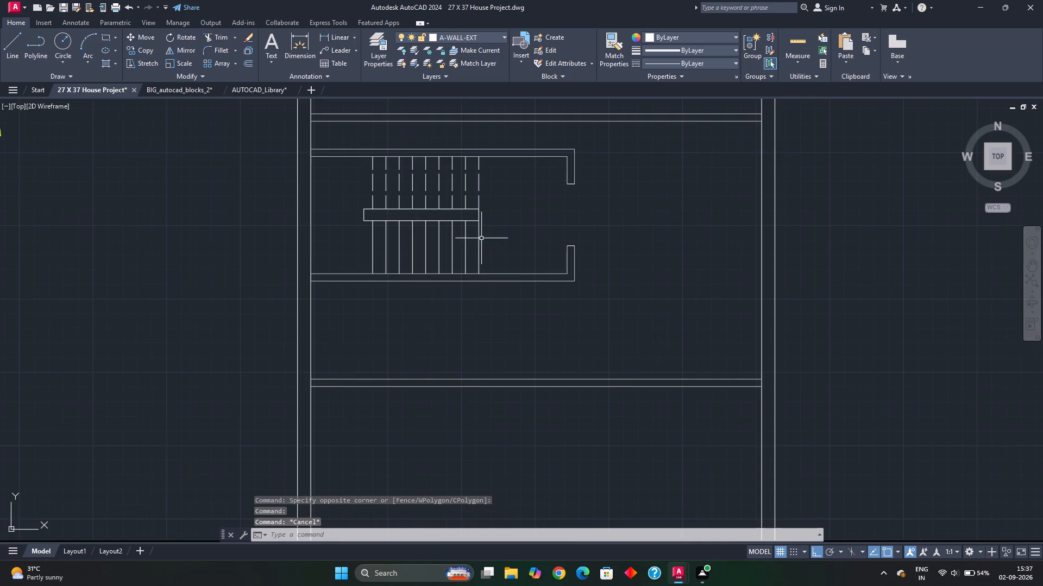
{"action": "middle_click_drag", "start_coordinate": [514, 214], "coordinate": [494, 240]}
{"action": "scroll", "coordinate": [493, 240], "scroll_direction": "down", "scroll_amount": 1}
{"action": "middle_click_drag", "start_coordinate": [491, 269], "coordinate": [453, 289]}
{"action": "scroll", "coordinate": [458, 275], "scroll_direction": "up", "scroll_amount": 1}
{"action": "middle_click_drag", "start_coordinate": [458, 275], "coordinate": [446, 295]}
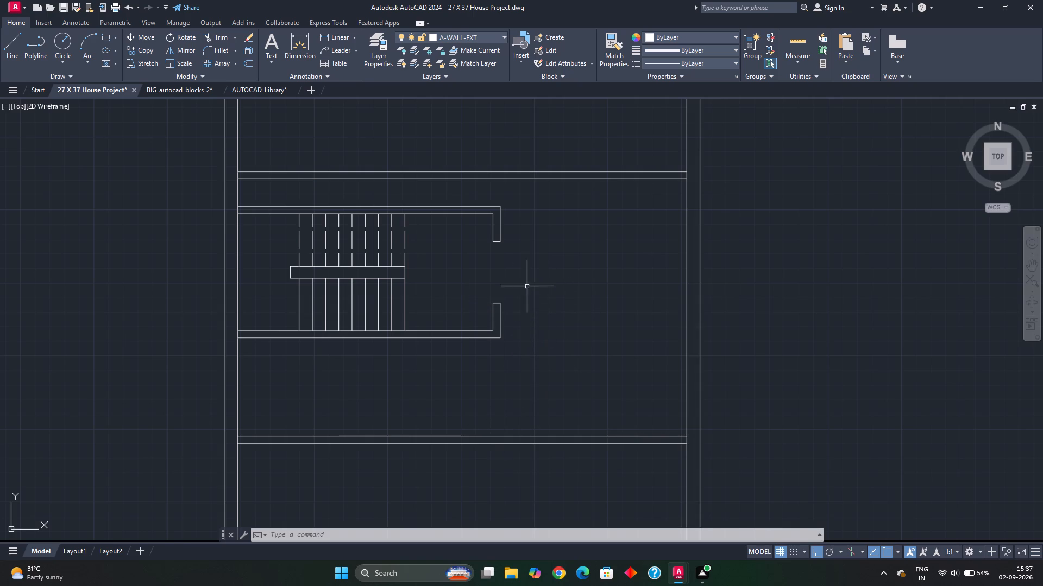
{"action": "left_click", "coordinate": [798, 42]}
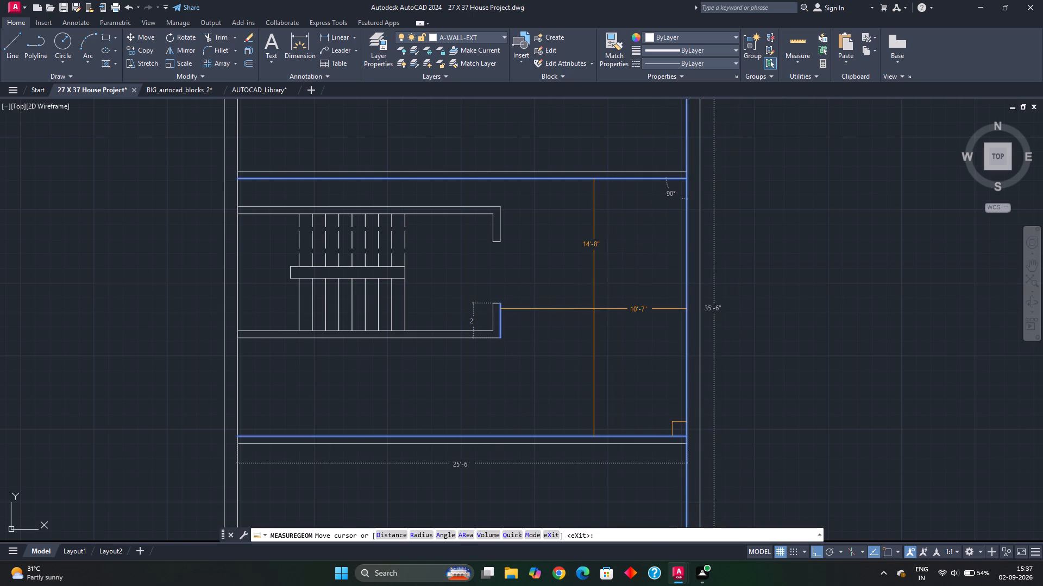
{"action": "key", "text": "Escape"}
Offset the inner line of the east exterior wall 10'6" to the west.
{"action": "scroll", "coordinate": [589, 308], "scroll_direction": "down", "scroll_amount": 1}
{"action": "middle_click_drag", "start_coordinate": [589, 311], "coordinate": [580, 352]}
{"action": "middle_click_drag", "start_coordinate": [581, 372], "coordinate": [549, 252]}
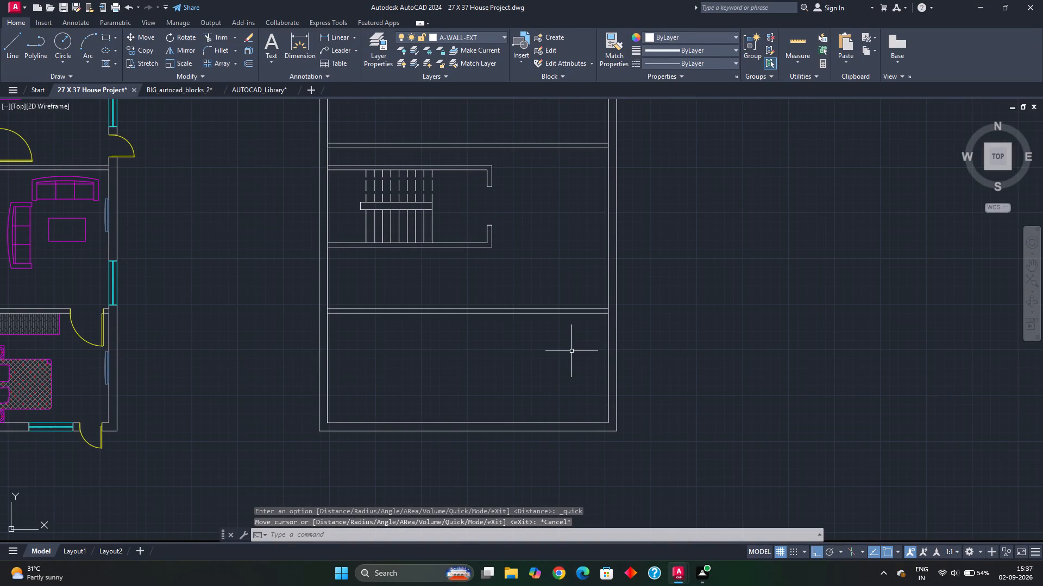
{"action": "key", "text": "o"}
{"action": "key", "text": "Return"}
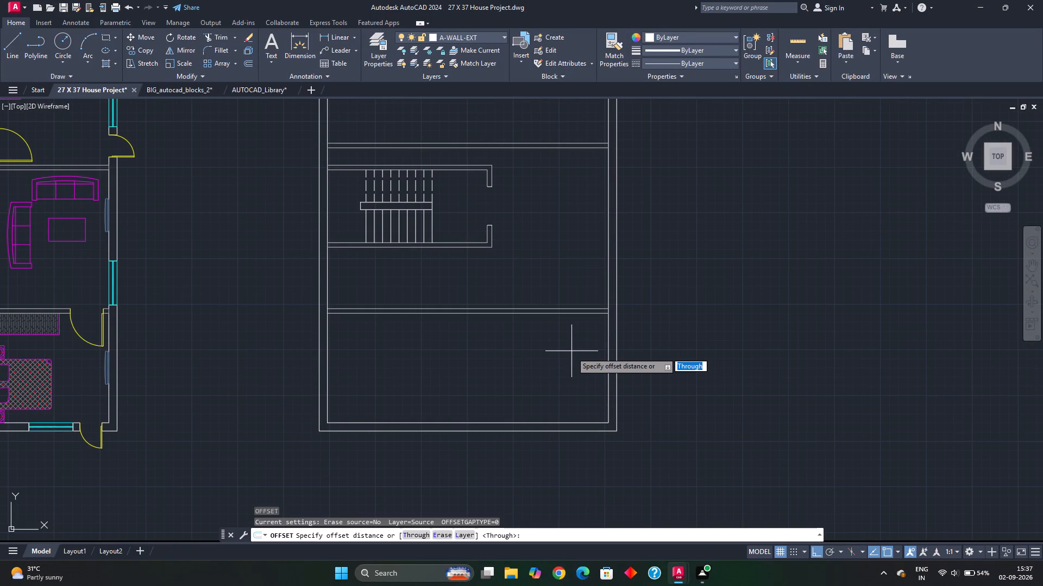
{"action": "type", "text": "106"}
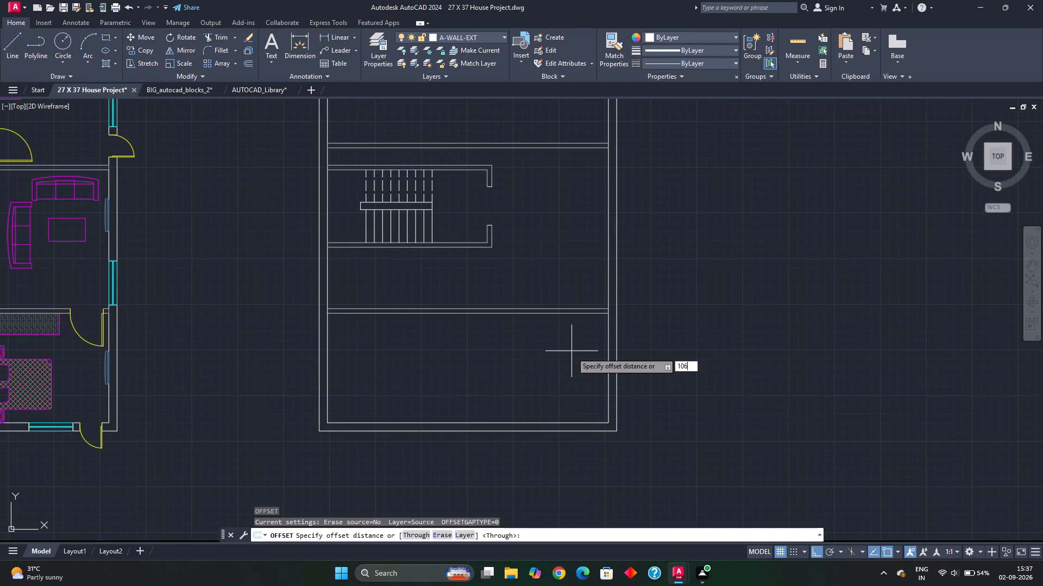
{"action": "key", "text": "shift+quotedbl"}
{"action": "key", "text": "Return"}
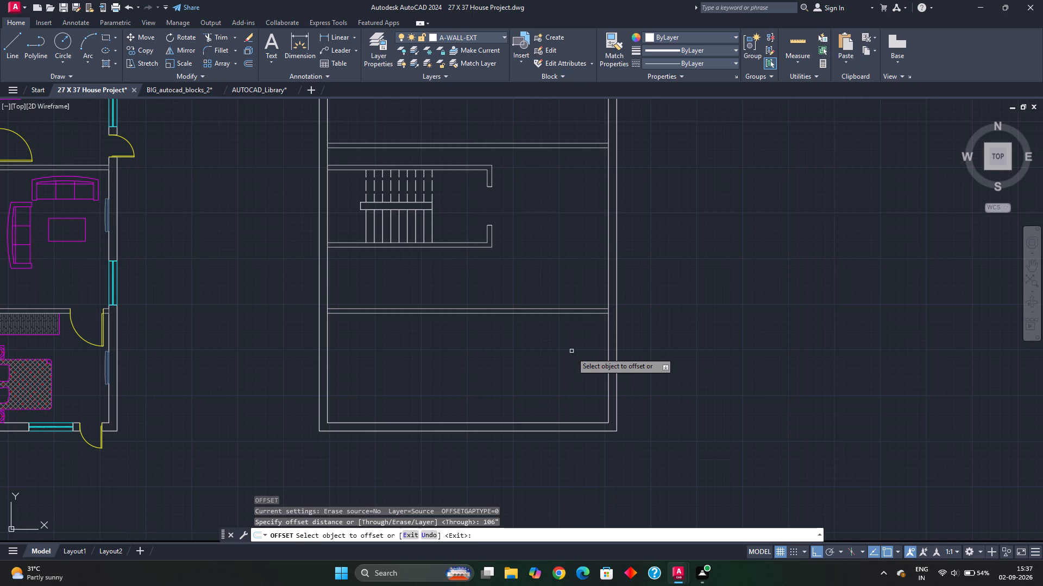
{"action": "left_click", "coordinate": [608, 381]}
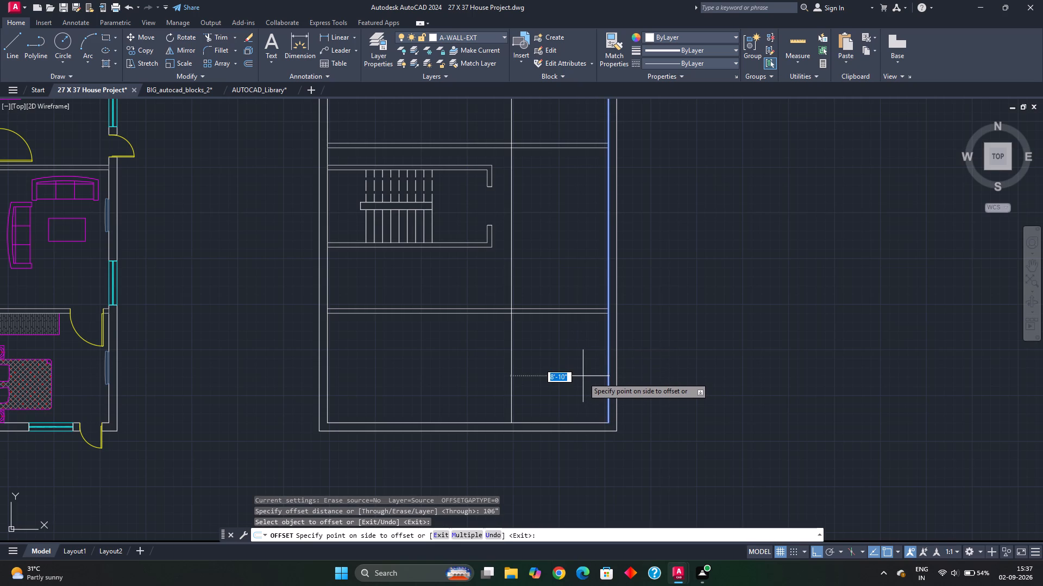
{"action": "type", "text": "10'"}
{"action": "type", "text": "6\""}
{"action": "key", "text": "Return"}
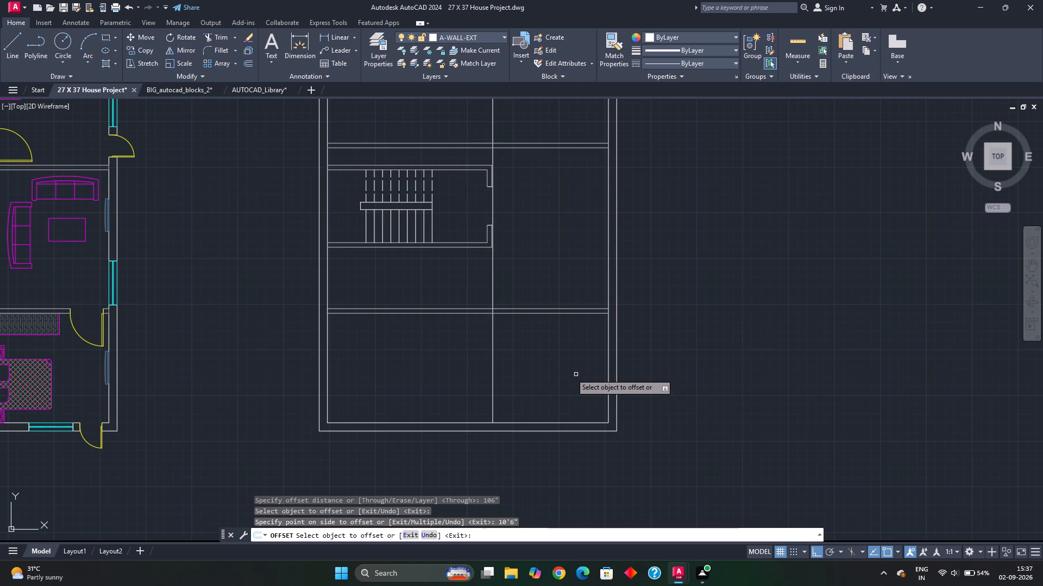
Offset the new north-south partition line 5" to the west to give the partition its thickness.
{"action": "middle_click_drag", "start_coordinate": [555, 219], "coordinate": [527, 355]}
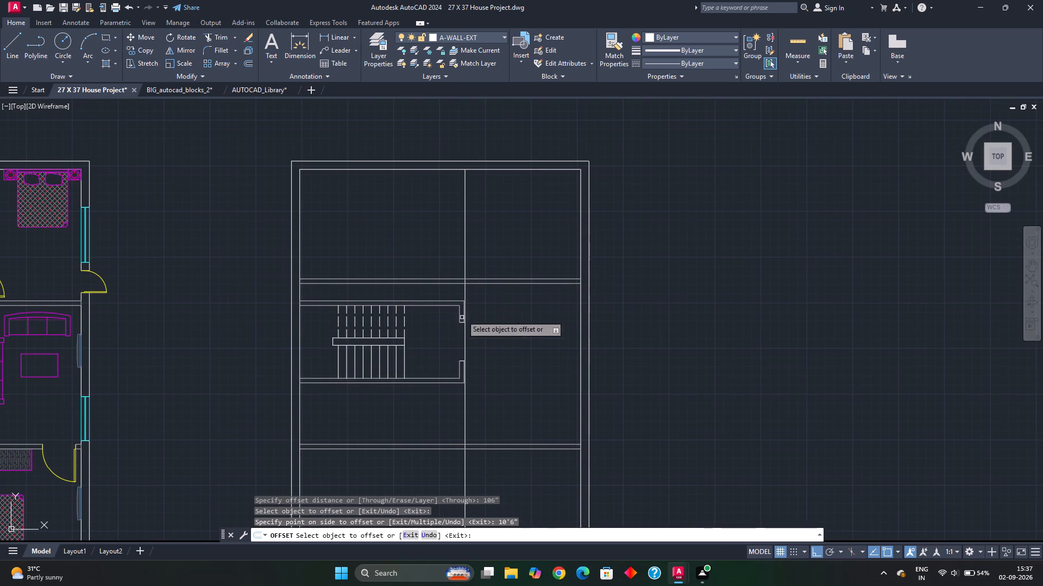
{"action": "left_click", "coordinate": [466, 251]}
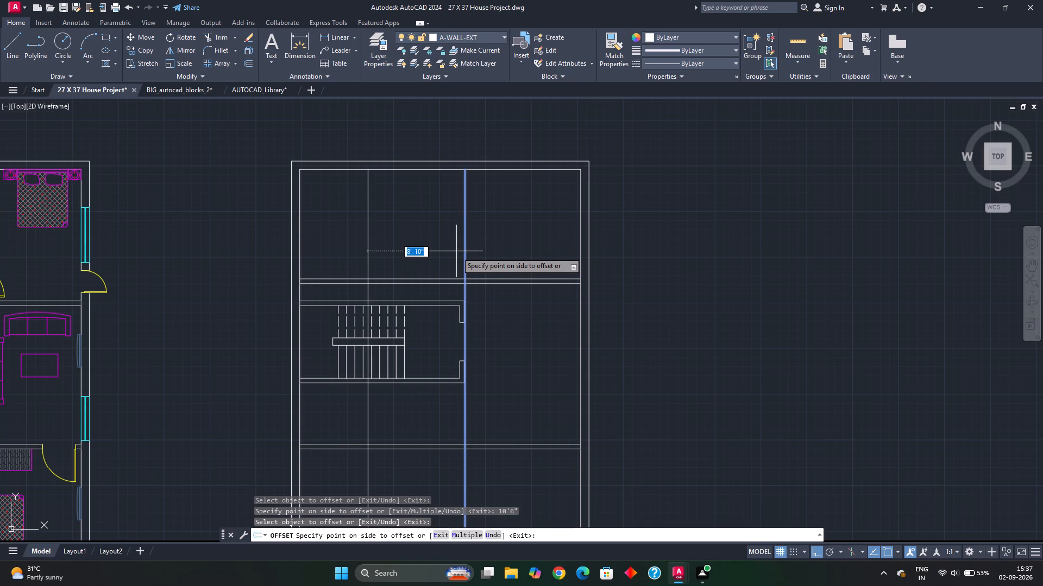
{"action": "type", "text": "5\""}
{"action": "key", "text": "Return"}
{"action": "key", "text": "Escape"}
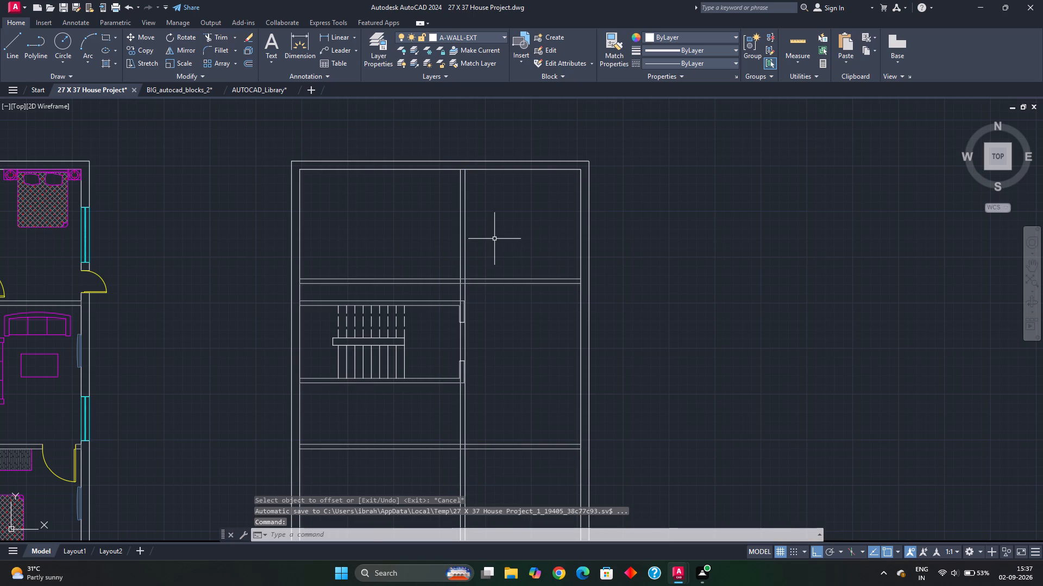
Move both lines of the north-south partition to the A-WALL-INT layer.
{"action": "left_click", "coordinate": [494, 239]}
{"action": "left_click", "coordinate": [405, 236]}
{"action": "left_click", "coordinate": [499, 34]}
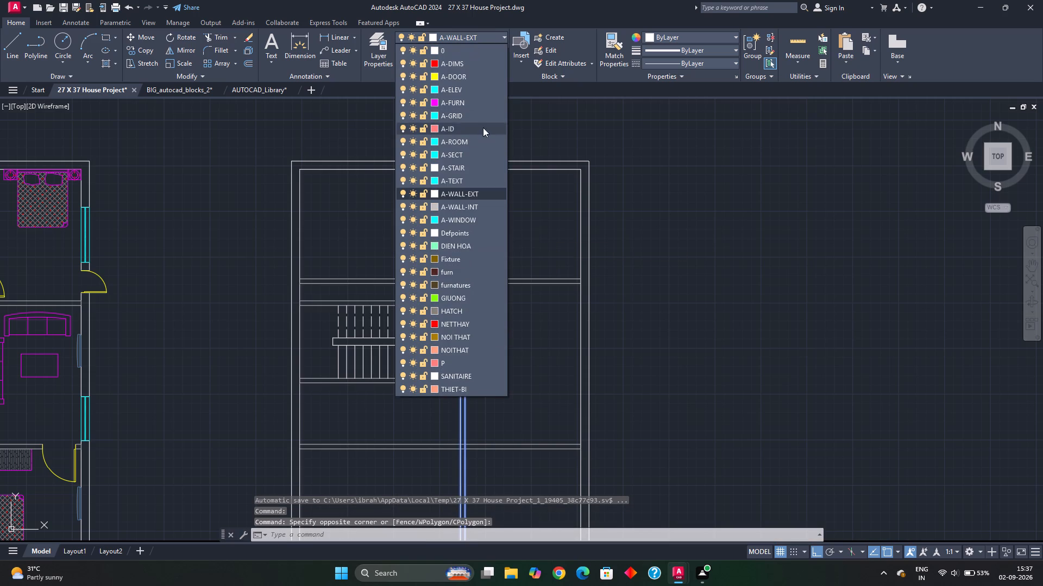
{"action": "left_click", "coordinate": [466, 205]}
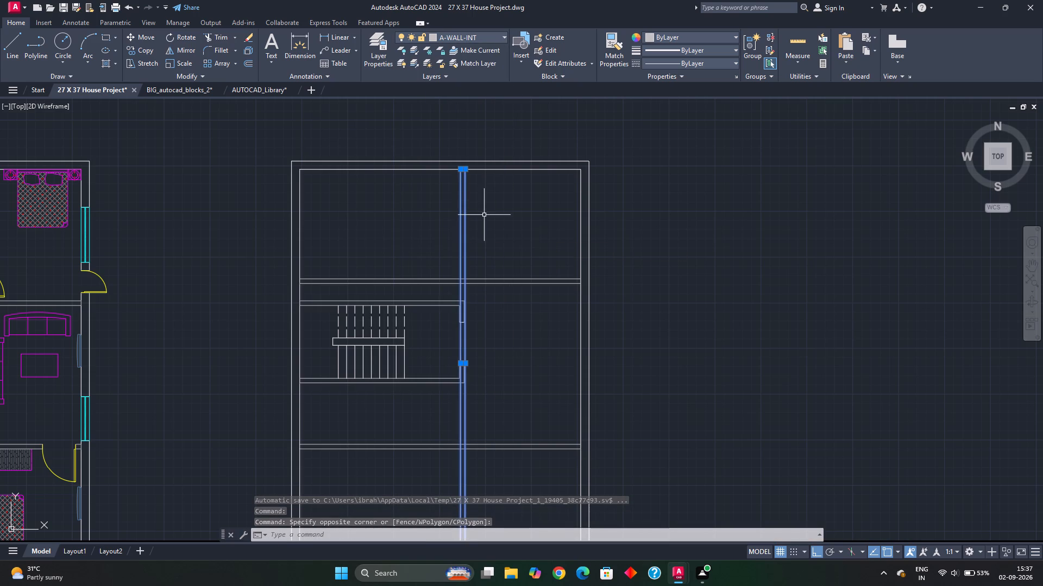
{"action": "left_click", "coordinate": [489, 35]}
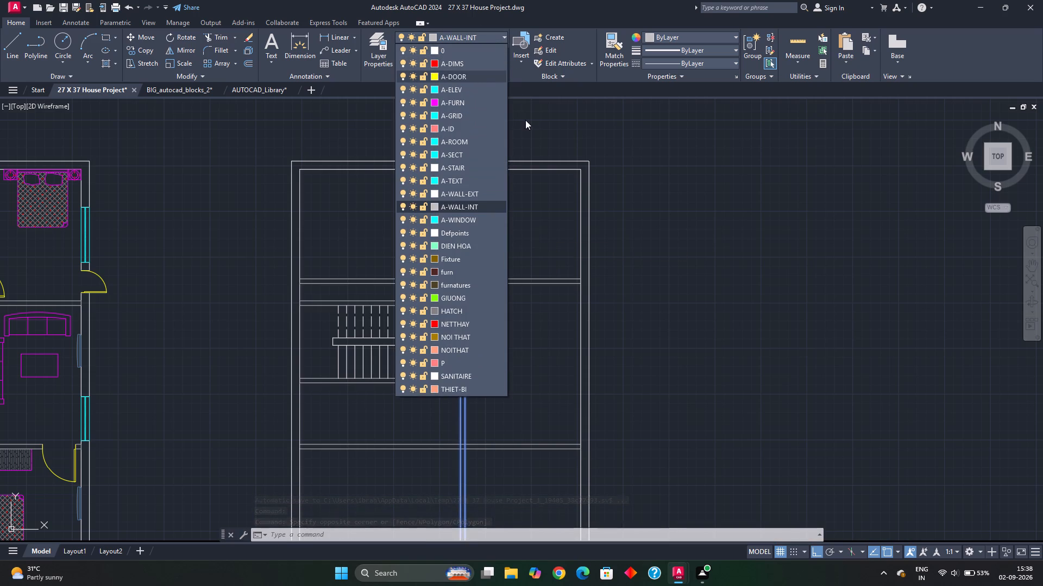
{"action": "left_click", "coordinate": [525, 119]}
{"action": "key", "text": "Escape"}
Make A-WALL-INT the current layer.
{"action": "left_click", "coordinate": [505, 37]}
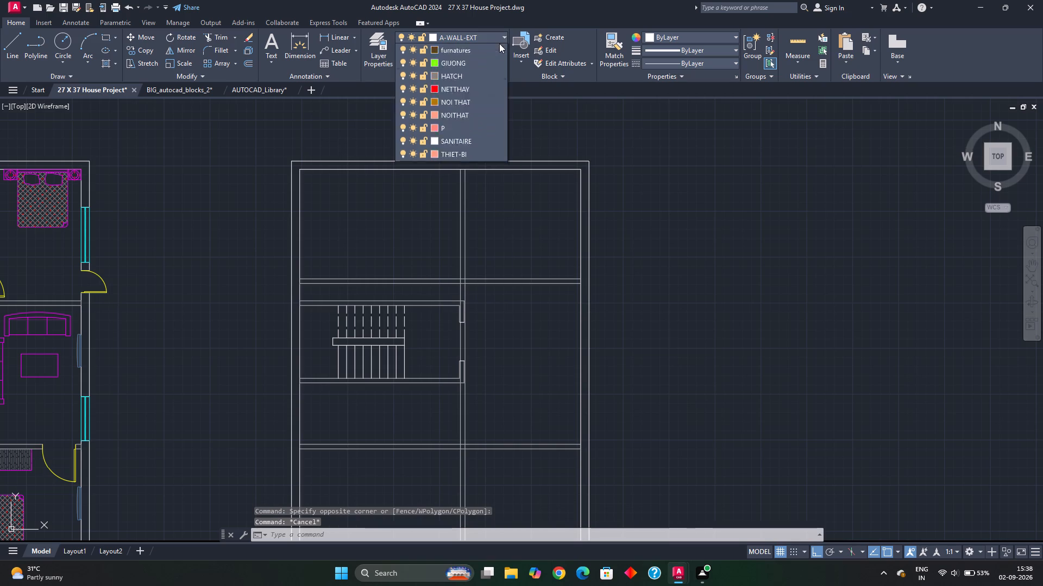
{"action": "left_click", "coordinate": [460, 209]}
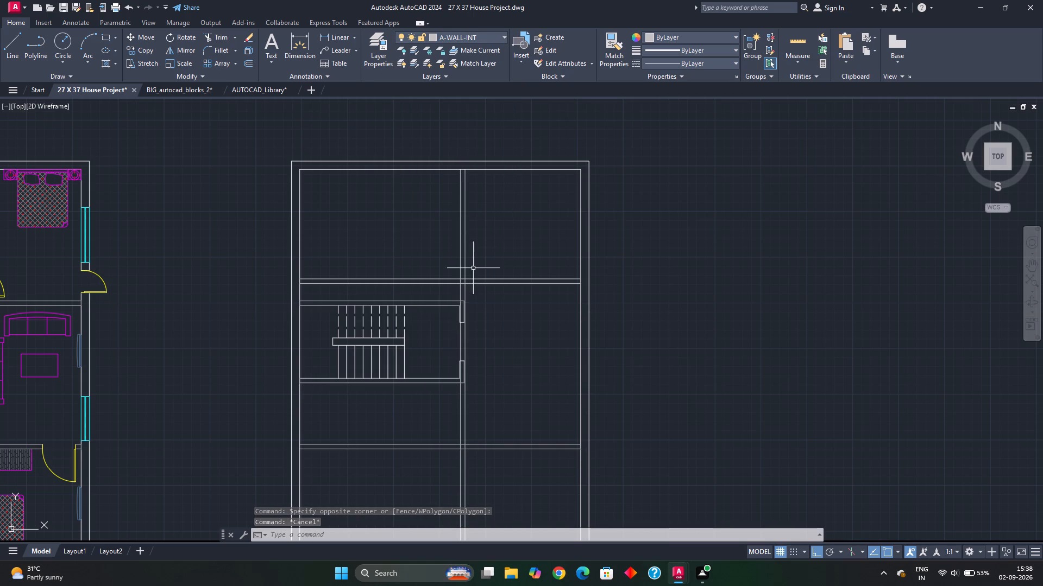
Trim away the north-south partition lines between the two full-width partitions, including the pieces inside the stair enclosure's walls and short returns.
{"action": "middle_click_drag", "start_coordinate": [470, 340], "coordinate": [470, 325]}
{"action": "key", "text": "t"}
{"action": "key", "text": "r"}
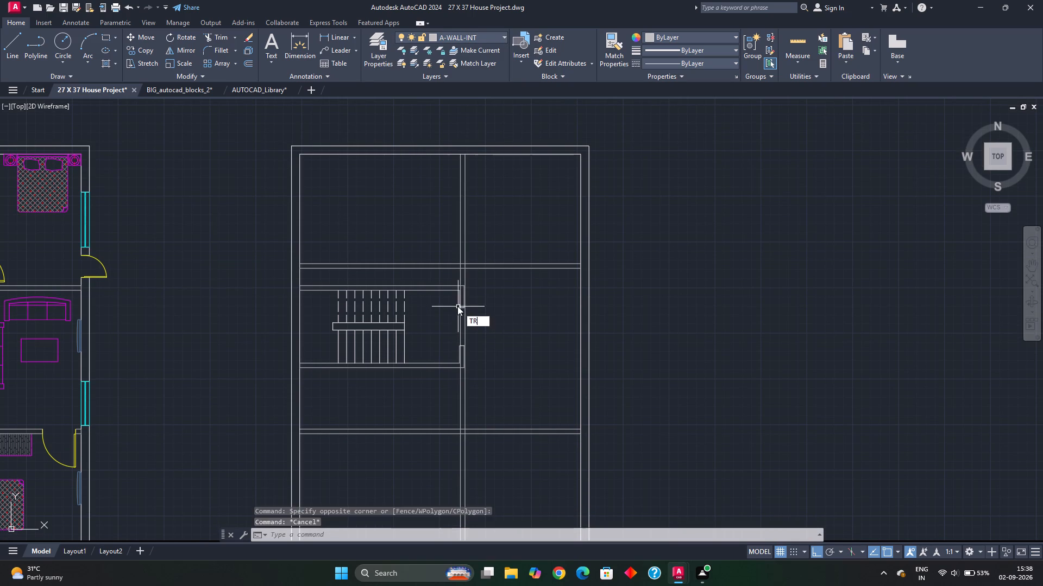
{"action": "key", "text": "space"}
{"action": "left_click", "coordinate": [470, 279]}
{"action": "left_click", "coordinate": [449, 277]}
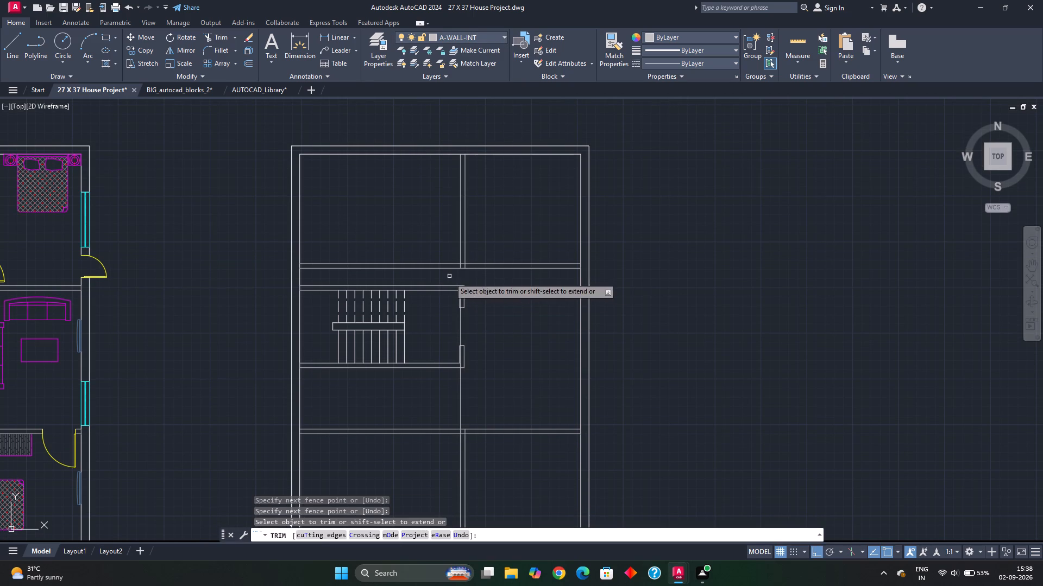
{"action": "left_click", "coordinate": [466, 321]}
{"action": "left_click", "coordinate": [446, 328]}
{"action": "scroll", "coordinate": [448, 319], "scroll_direction": "up", "scroll_amount": 3}
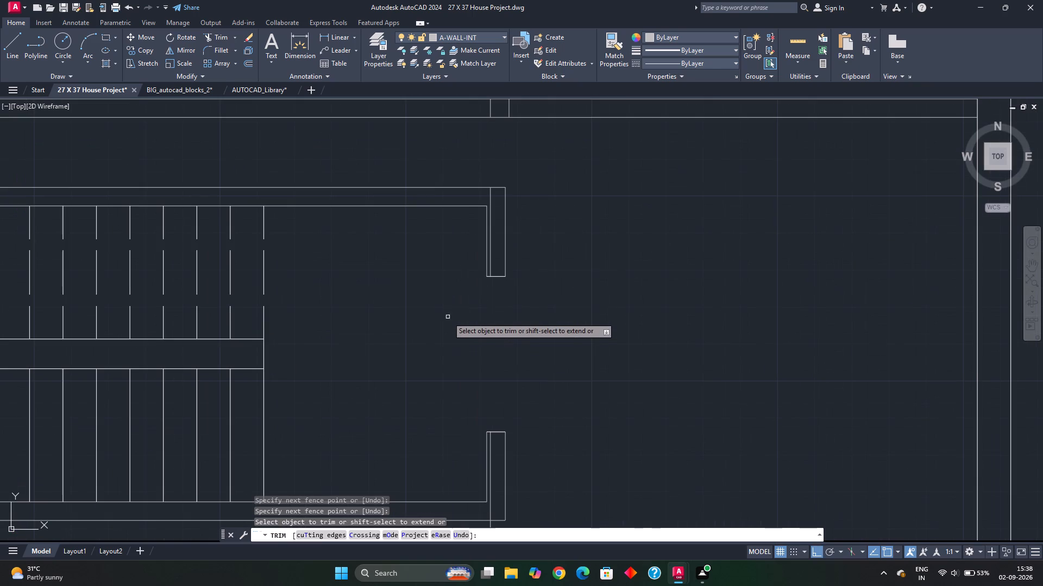
{"action": "left_click", "coordinate": [490, 252]}
{"action": "scroll", "coordinate": [500, 330], "scroll_direction": "down", "scroll_amount": 2}
{"action": "middle_click_drag", "start_coordinate": [500, 336], "coordinate": [494, 232]}
{"action": "scroll", "coordinate": [487, 321], "scroll_direction": "up", "scroll_amount": 3}
{"action": "left_click", "coordinate": [494, 241]}
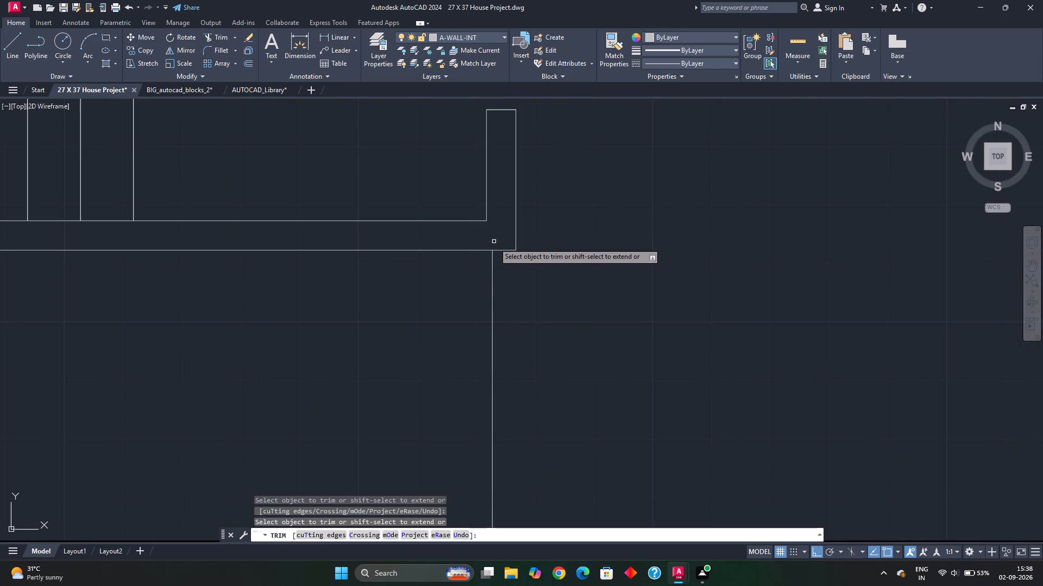
{"action": "scroll", "coordinate": [510, 334], "scroll_direction": "down", "scroll_amount": 2}
{"action": "middle_click_drag", "start_coordinate": [518, 378], "coordinate": [506, 324]}
{"action": "left_click", "coordinate": [495, 358]}
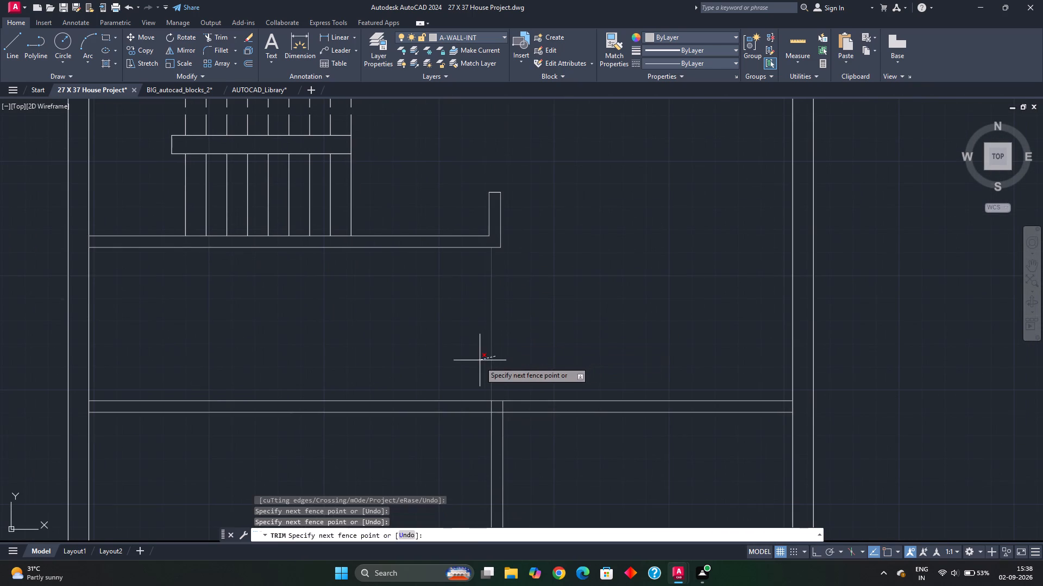
{"action": "left_click", "coordinate": [478, 362]}
Trim away the parts of the southern and northern full-width partitions that lie west of the north-south partition.
{"action": "scroll", "coordinate": [479, 364], "scroll_direction": "down", "scroll_amount": 2}
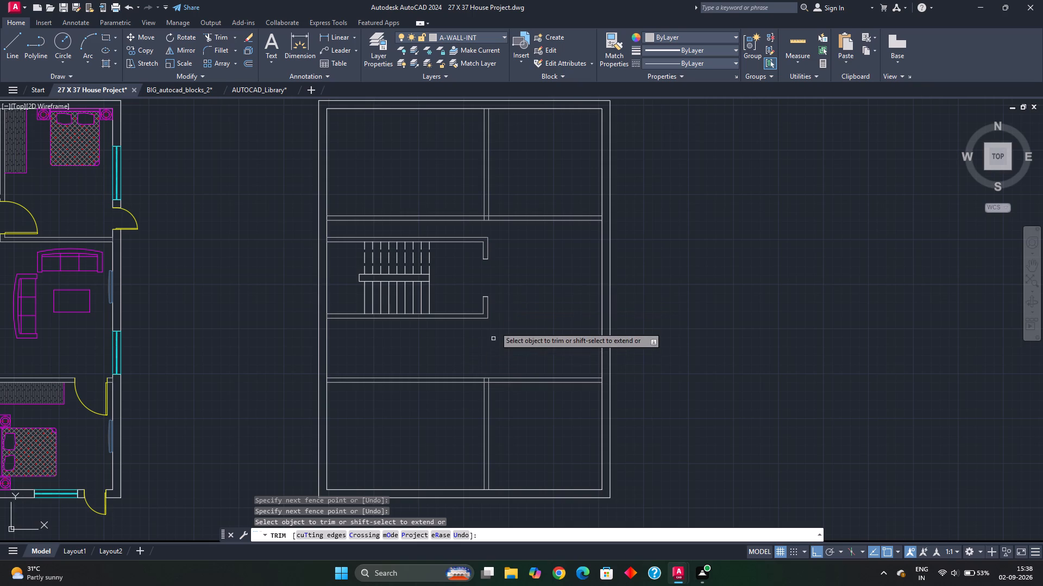
{"action": "left_click_drag", "start_coordinate": [465, 355], "coordinate": [454, 408]}
{"action": "middle_click_drag", "start_coordinate": [499, 312], "coordinate": [499, 387]}
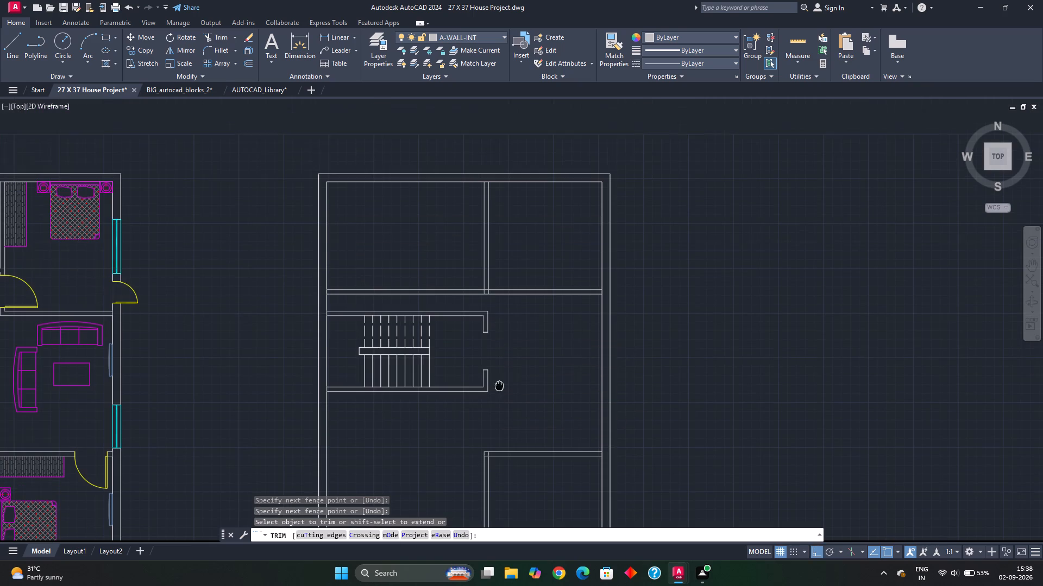
{"action": "middle_click_drag", "start_coordinate": [499, 387], "coordinate": [499, 385]}
{"action": "left_click_drag", "start_coordinate": [475, 295], "coordinate": [457, 269]}
{"action": "left_click_drag", "start_coordinate": [458, 276], "coordinate": [458, 294]}
Trim the overlapping line ends where the partitions meet at the northeast and southeast rooms' inner corners, leaving clean wall corners.
{"action": "scroll", "coordinate": [480, 288], "scroll_direction": "up", "scroll_amount": 2}
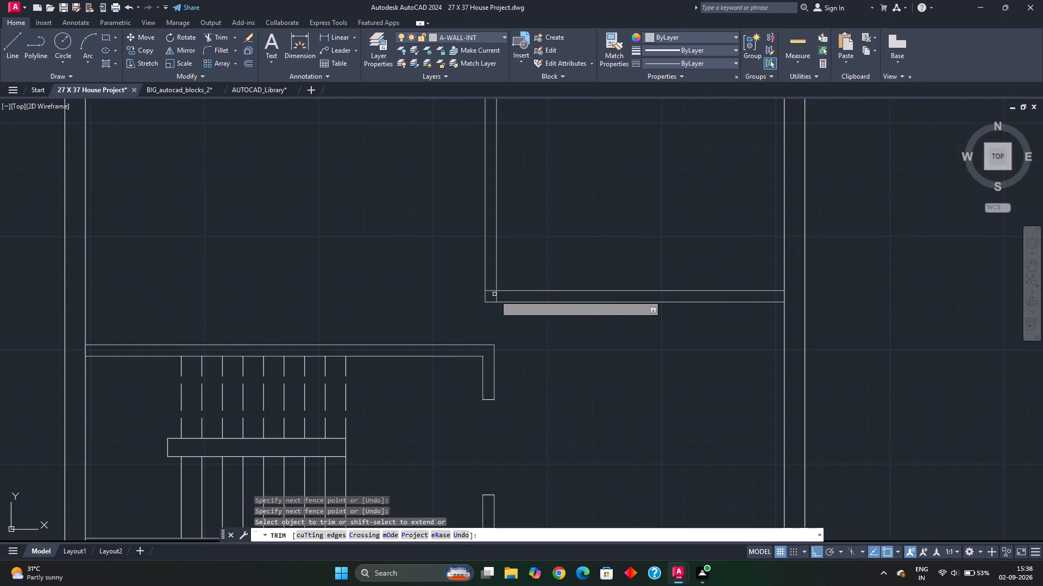
{"action": "left_click", "coordinate": [497, 298]}
{"action": "left_click_drag", "start_coordinate": [489, 287], "coordinate": [493, 297]}
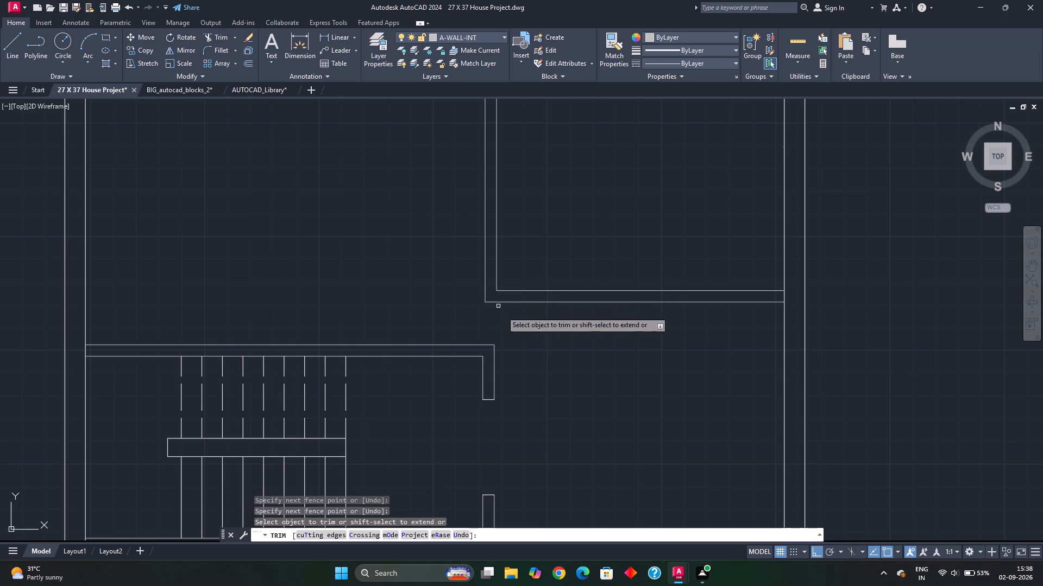
{"action": "scroll", "coordinate": [521, 340], "scroll_direction": "down", "scroll_amount": 2}
{"action": "middle_click_drag", "start_coordinate": [548, 388], "coordinate": [517, 268]}
{"action": "scroll", "coordinate": [491, 377], "scroll_direction": "up", "scroll_amount": 1}
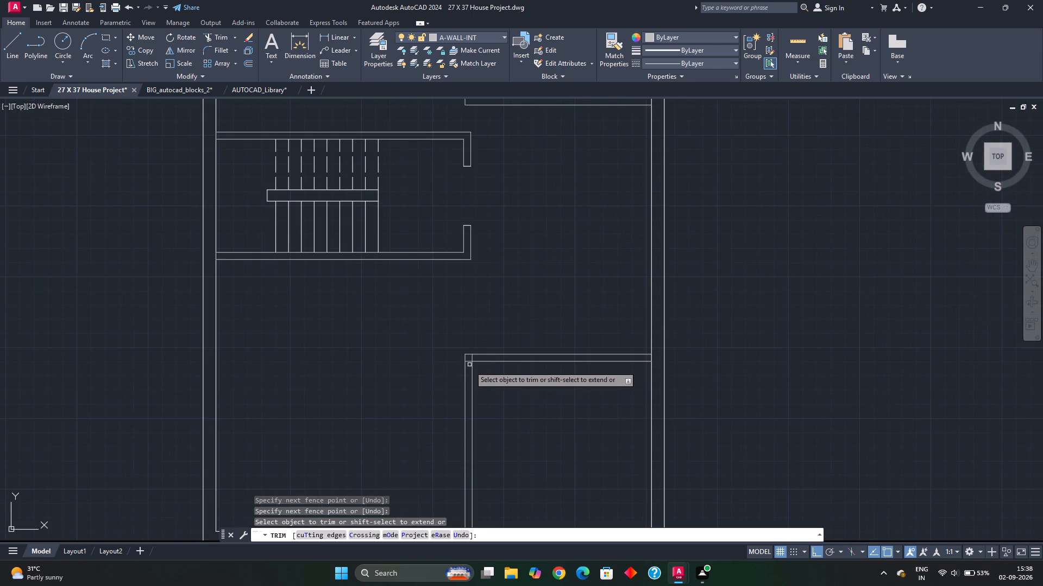
{"action": "scroll", "coordinate": [469, 366], "scroll_direction": "up", "scroll_amount": 4}
{"action": "left_click", "coordinate": [473, 332]}
{"action": "left_click", "coordinate": [456, 354]}
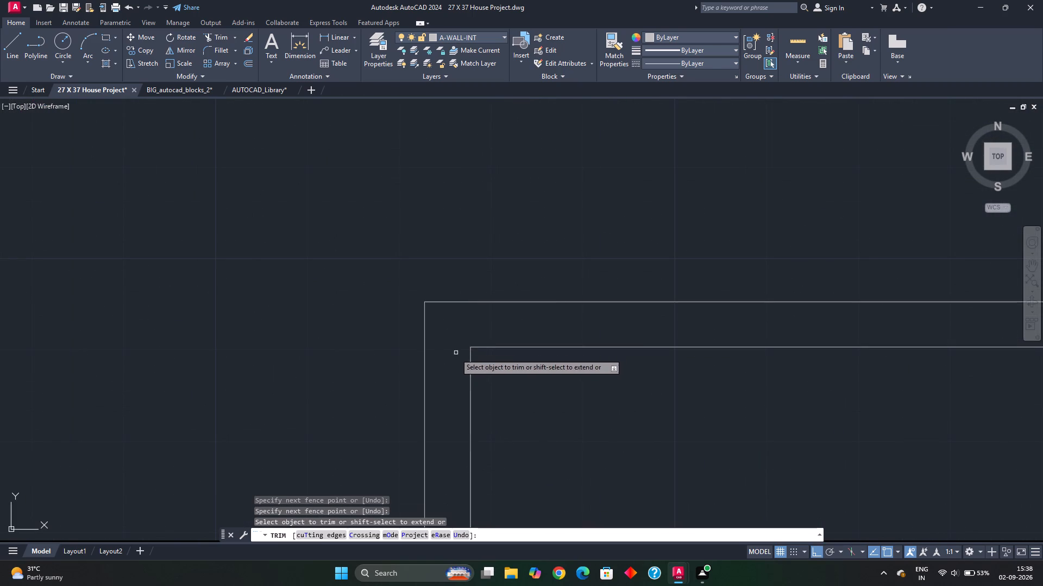
Delete the partition lines enclosing the northeast corner room.
{"action": "scroll", "coordinate": [488, 308], "scroll_direction": "down", "scroll_amount": 2}
{"action": "key", "text": "Escape"}
{"action": "middle_click_drag", "start_coordinate": [551, 207], "coordinate": [532, 308]}
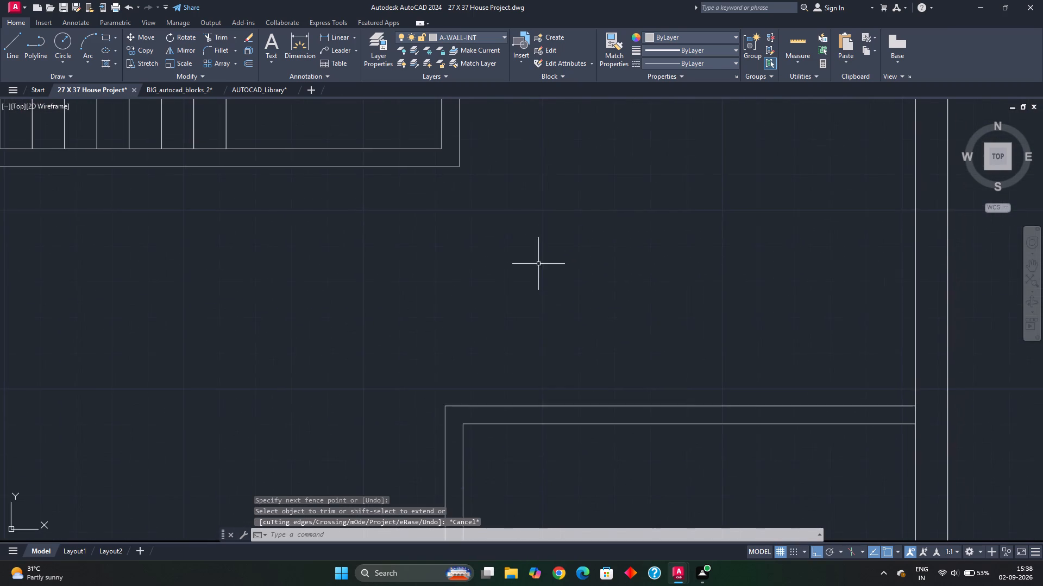
{"action": "scroll", "coordinate": [538, 251], "scroll_direction": "down", "scroll_amount": 2}
{"action": "middle_click_drag", "start_coordinate": [541, 230], "coordinate": [519, 356]}
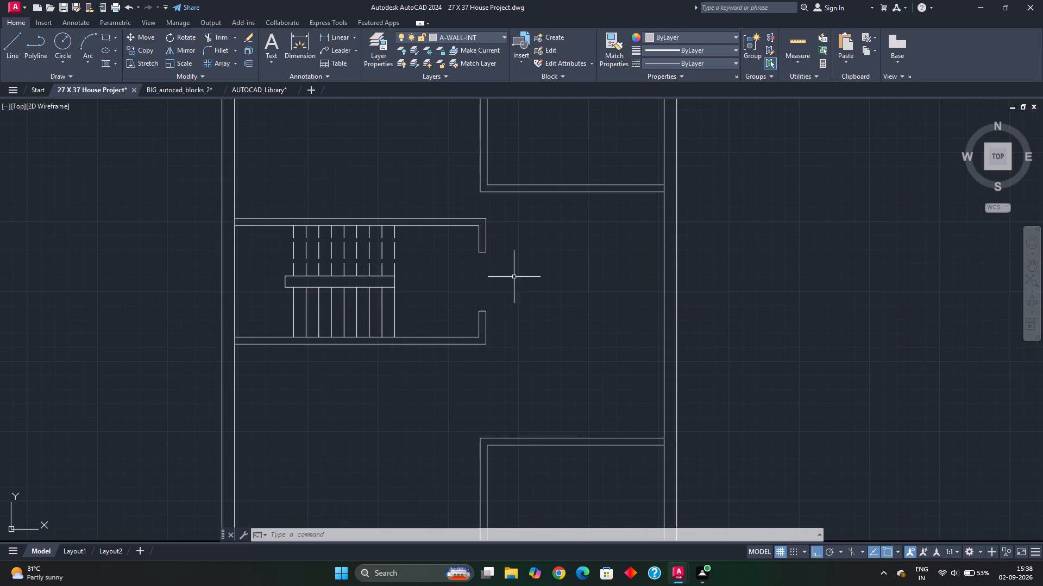
{"action": "scroll", "coordinate": [514, 296], "scroll_direction": "down", "scroll_amount": 1}
{"action": "middle_click_drag", "start_coordinate": [519, 301], "coordinate": [517, 324]}
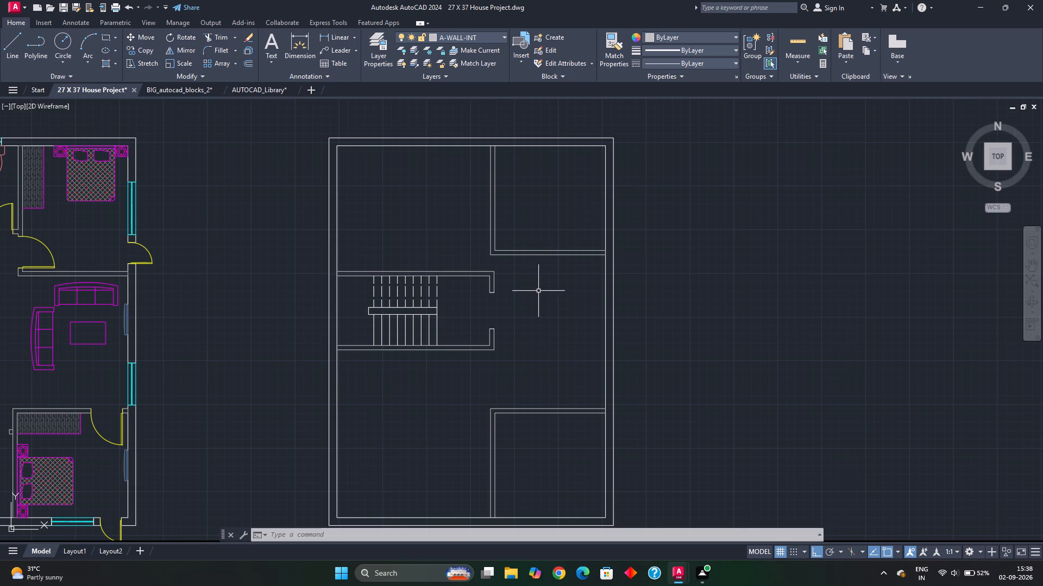
{"action": "left_click_drag", "start_coordinate": [554, 271], "coordinate": [541, 253]}
{"action": "left_click", "coordinate": [482, 206]}
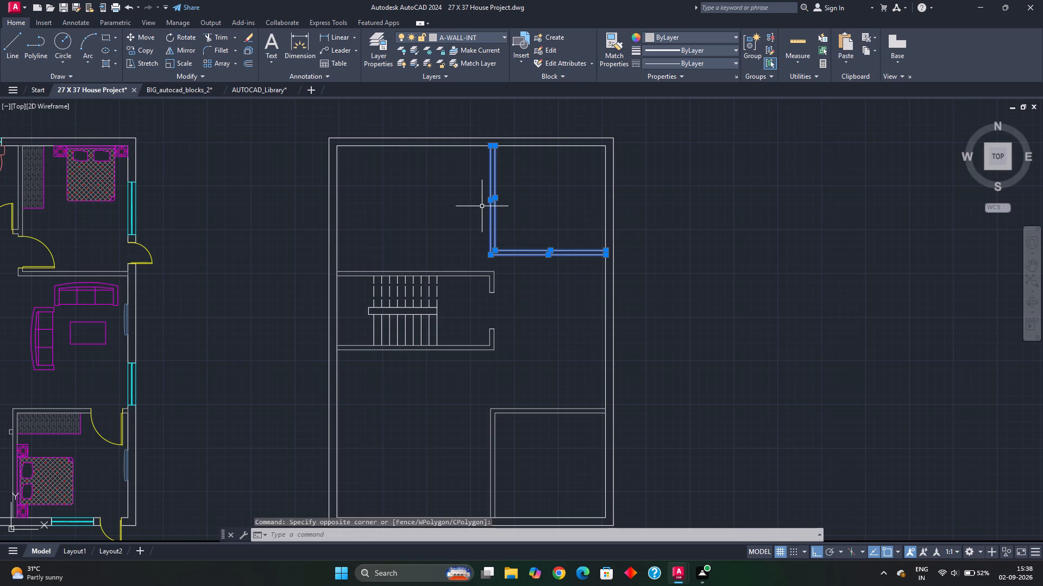
{"action": "key", "text": "Delete"}
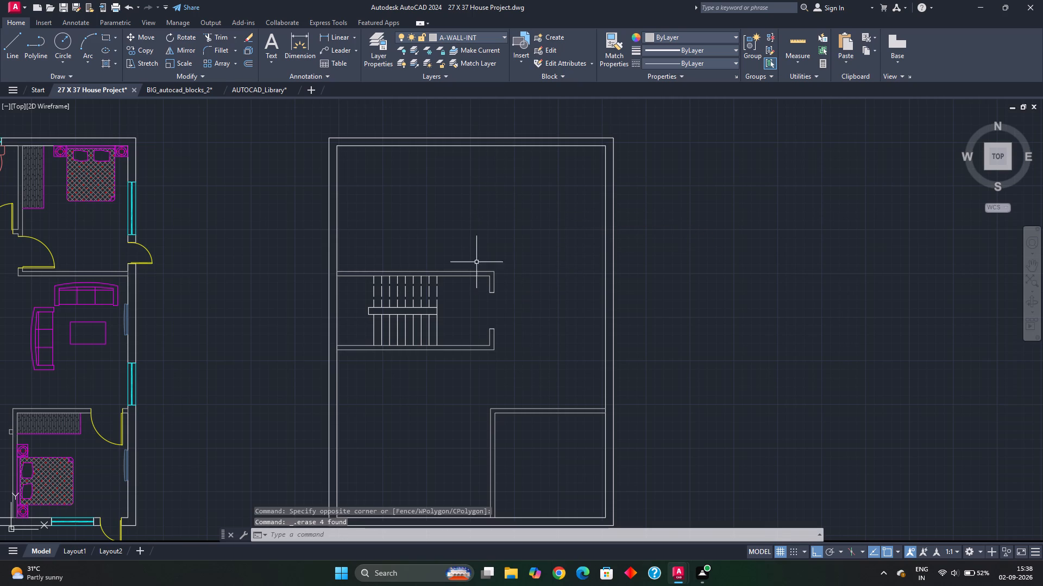
Offset the southeast room's outer west wall line 4' westward, and offset that copy another 5" west to form a partition.
{"action": "scroll", "coordinate": [491, 276], "scroll_direction": "up", "scroll_amount": 1}
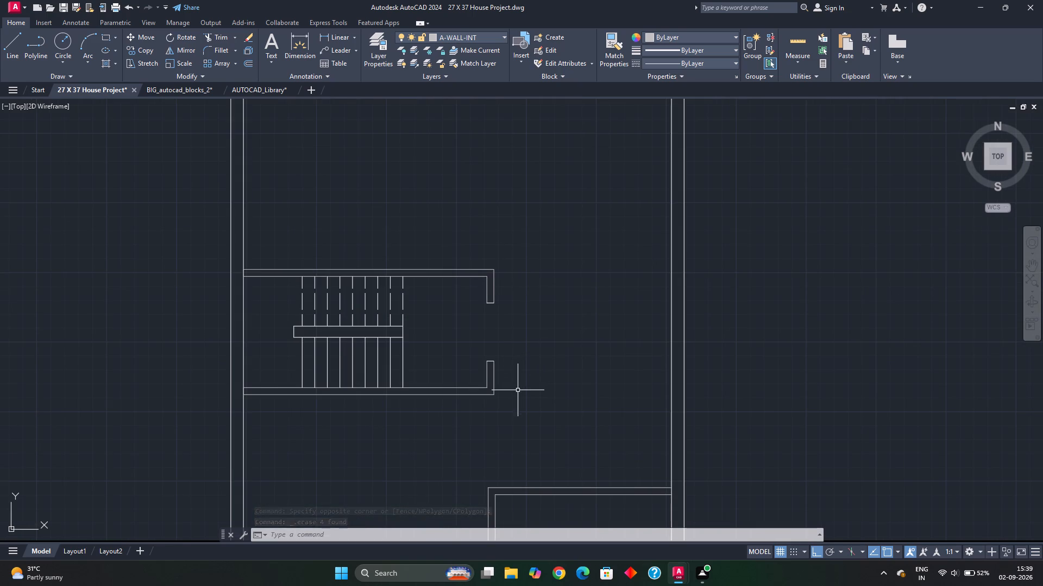
{"action": "scroll", "coordinate": [516, 386], "scroll_direction": "down", "scroll_amount": 1}
{"action": "middle_click_drag", "start_coordinate": [517, 386], "coordinate": [538, 289]}
{"action": "middle_click_drag", "start_coordinate": [518, 450], "coordinate": [551, 431]}
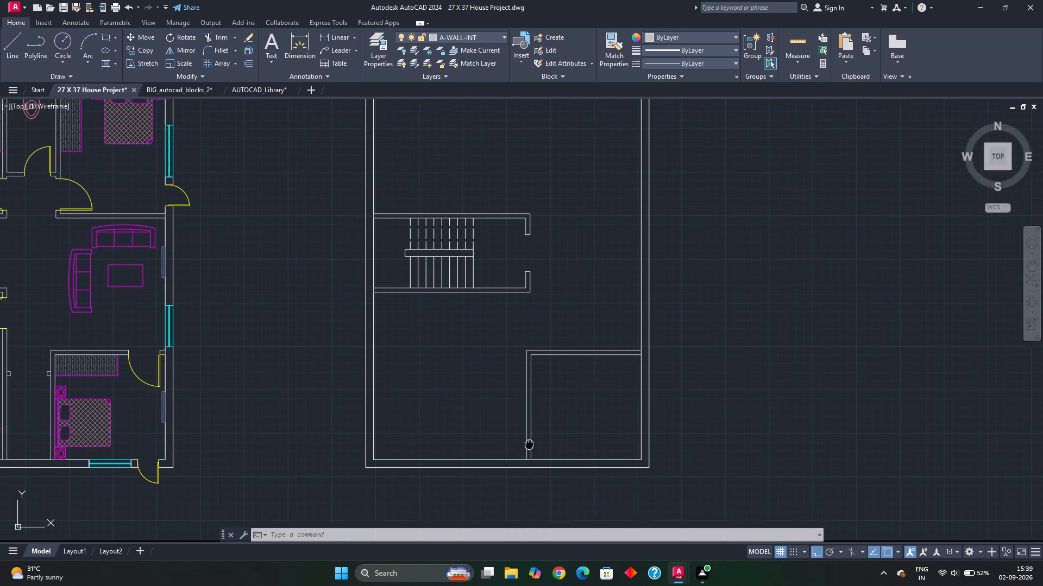
{"action": "middle_click_drag", "start_coordinate": [551, 431], "coordinate": [590, 399]}
{"action": "scroll", "coordinate": [582, 407], "scroll_direction": "up", "scroll_amount": 2}
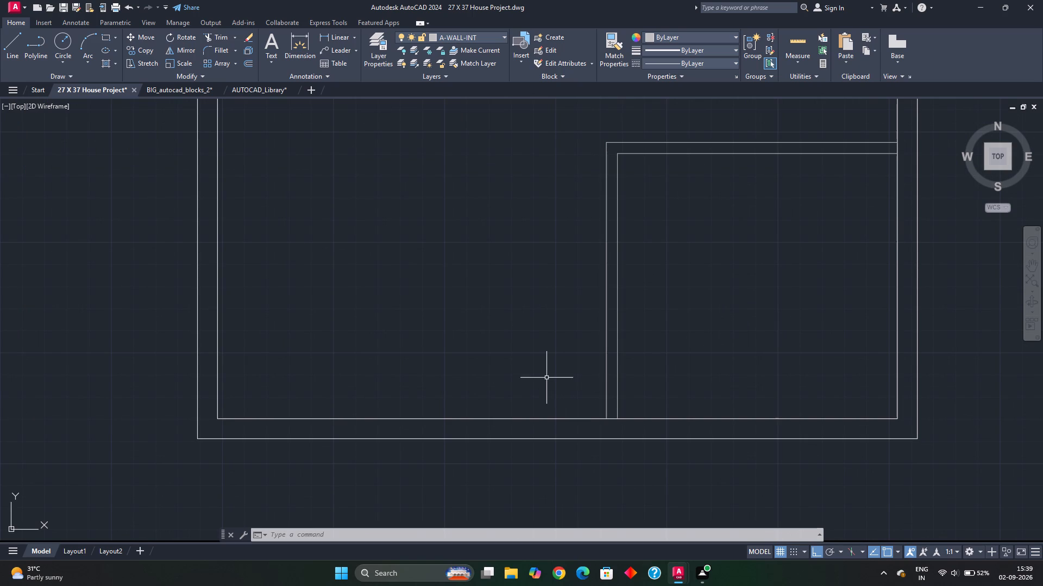
{"action": "scroll", "coordinate": [546, 379], "scroll_direction": "down", "scroll_amount": 1}
{"action": "middle_click_drag", "start_coordinate": [544, 346], "coordinate": [544, 369]}
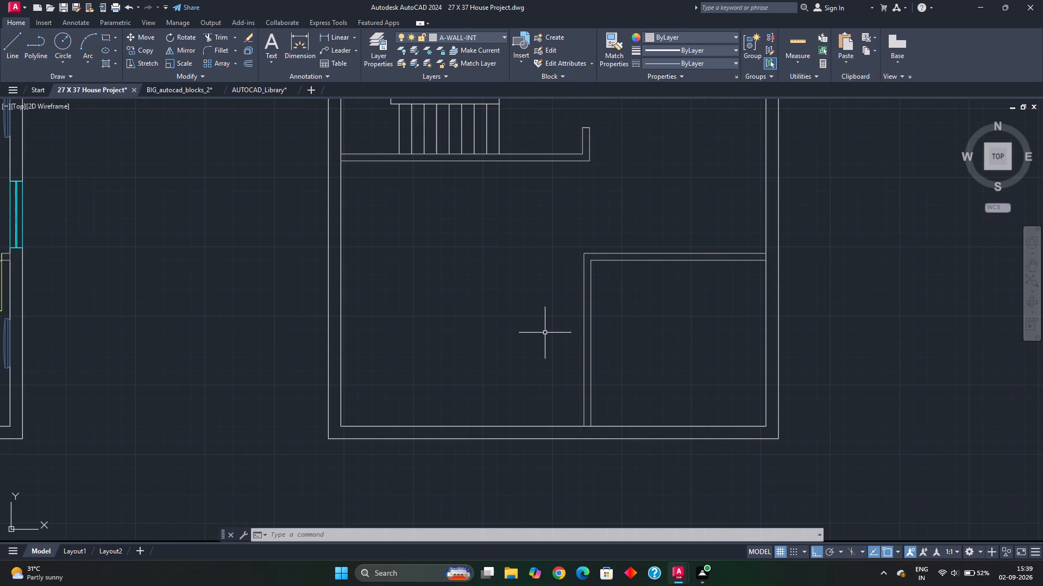
{"action": "key", "text": "o"}
{"action": "key", "text": "Return"}
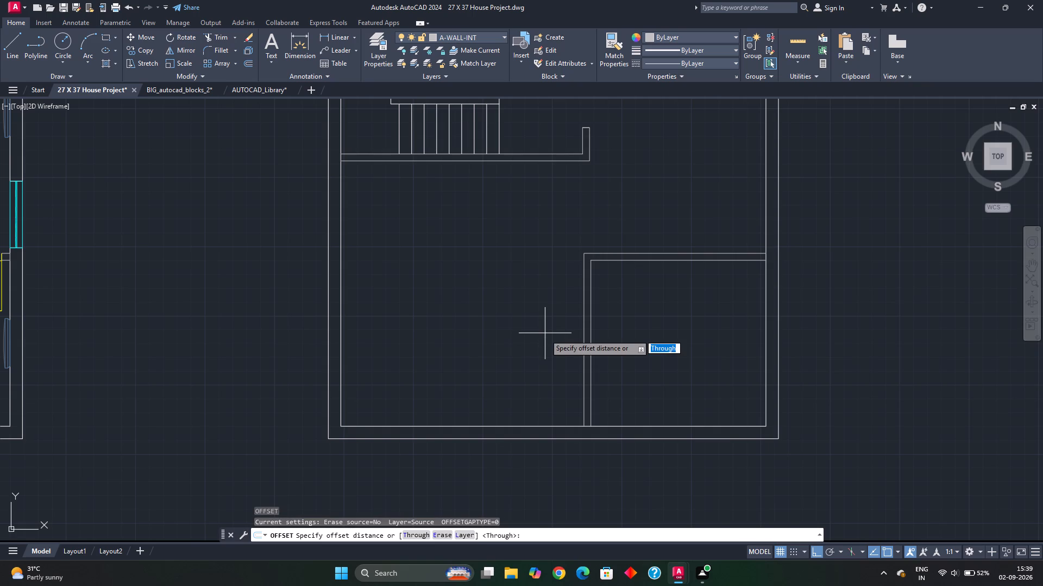
{"action": "type", "text": "4'"}
{"action": "key", "text": "Return"}
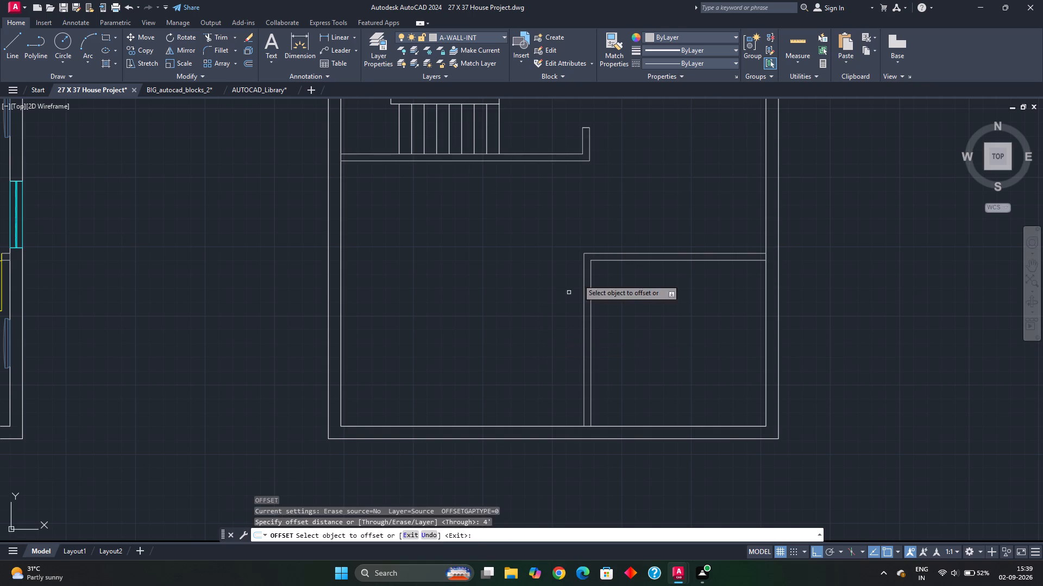
{"action": "left_click", "coordinate": [584, 403]}
{"action": "left_click", "coordinate": [570, 403]}
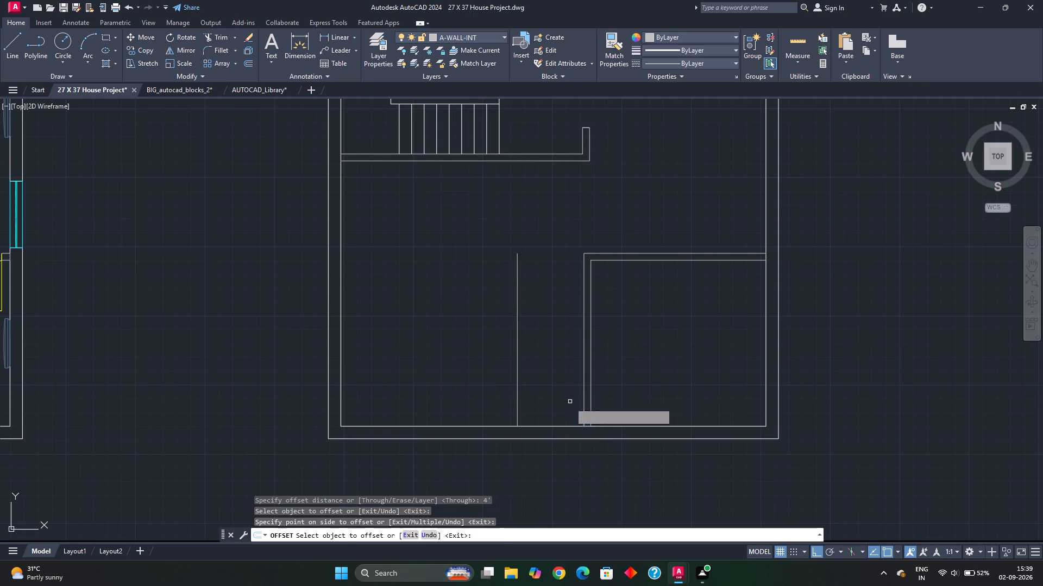
{"action": "left_click", "coordinate": [517, 405]}
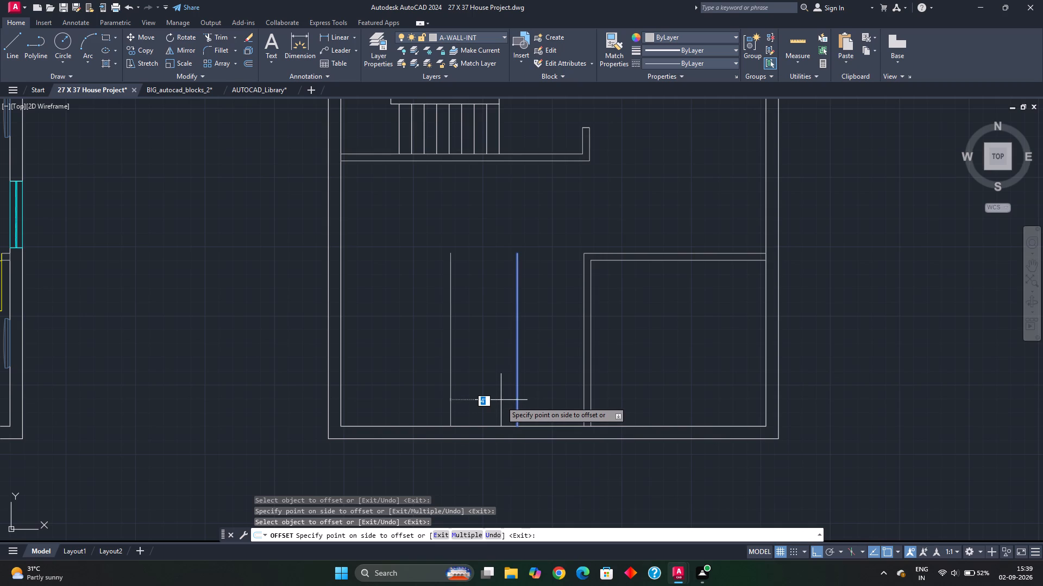
{"action": "type", "text": "5\""}
{"action": "key", "text": "Return"}
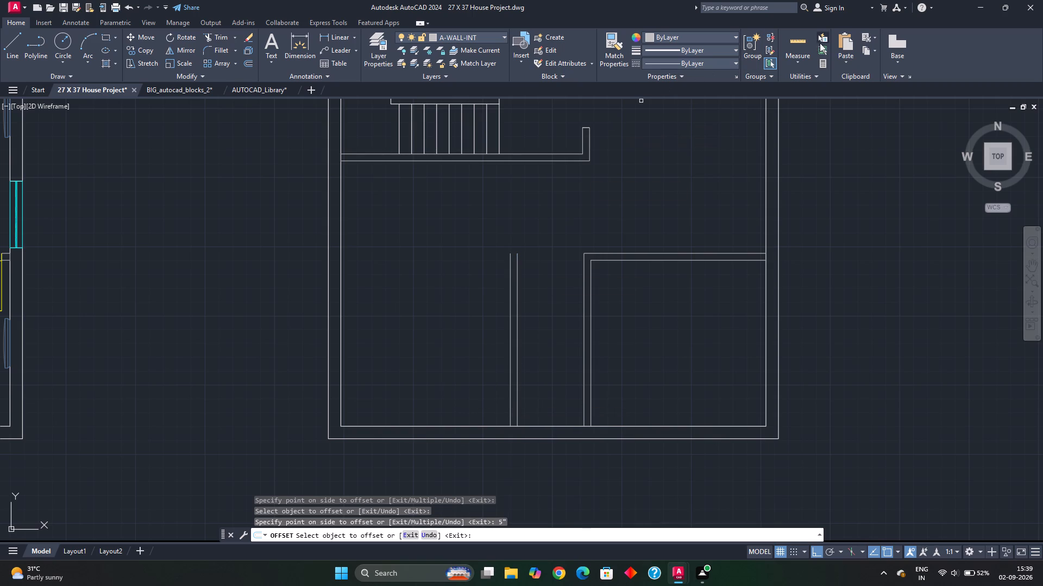
Measure the space between the west exterior wall and the new partition.
{"action": "left_click", "coordinate": [799, 41]}
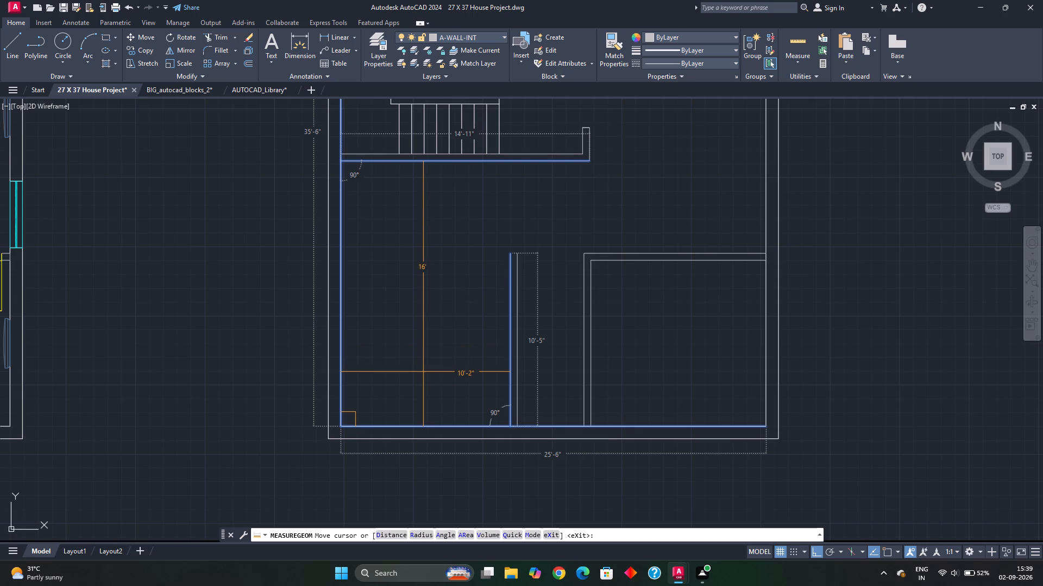
{"action": "key", "text": "Escape"}
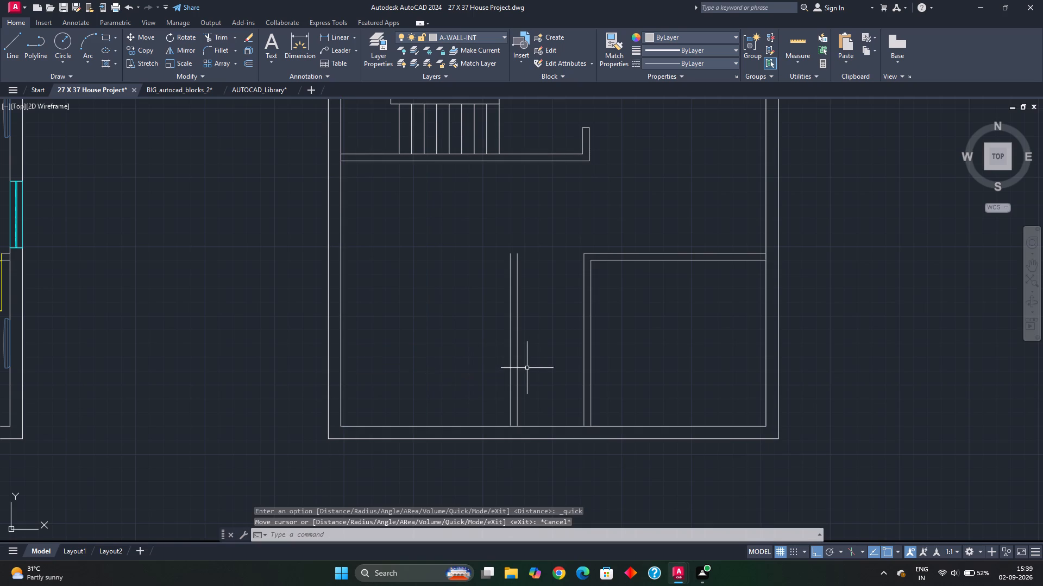
Offset the south exterior wall's inner line 6' northward.
{"action": "middle_click_drag", "start_coordinate": [541, 386], "coordinate": [533, 405]}
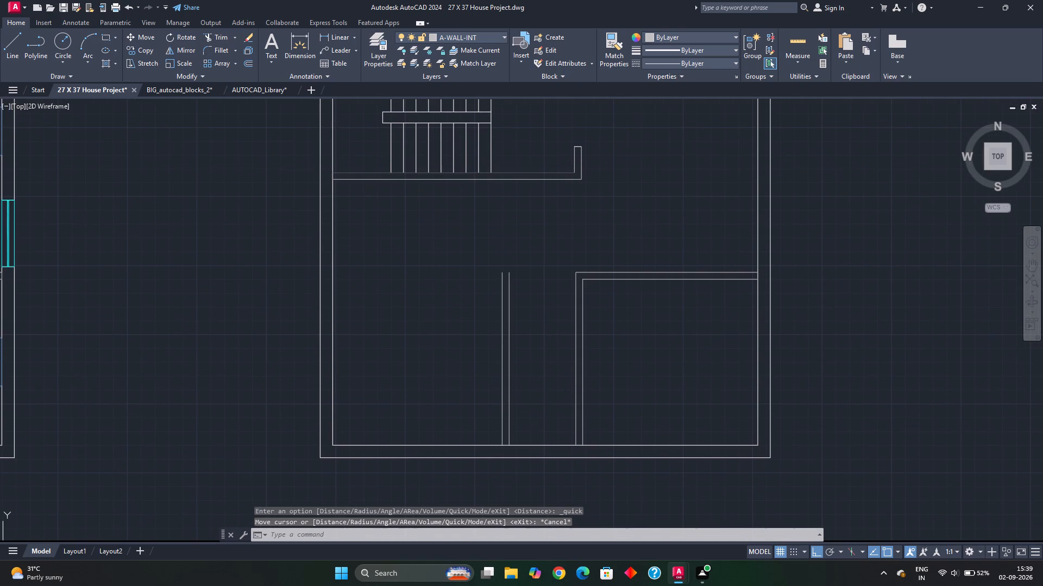
{"action": "left_click", "coordinate": [538, 445]}
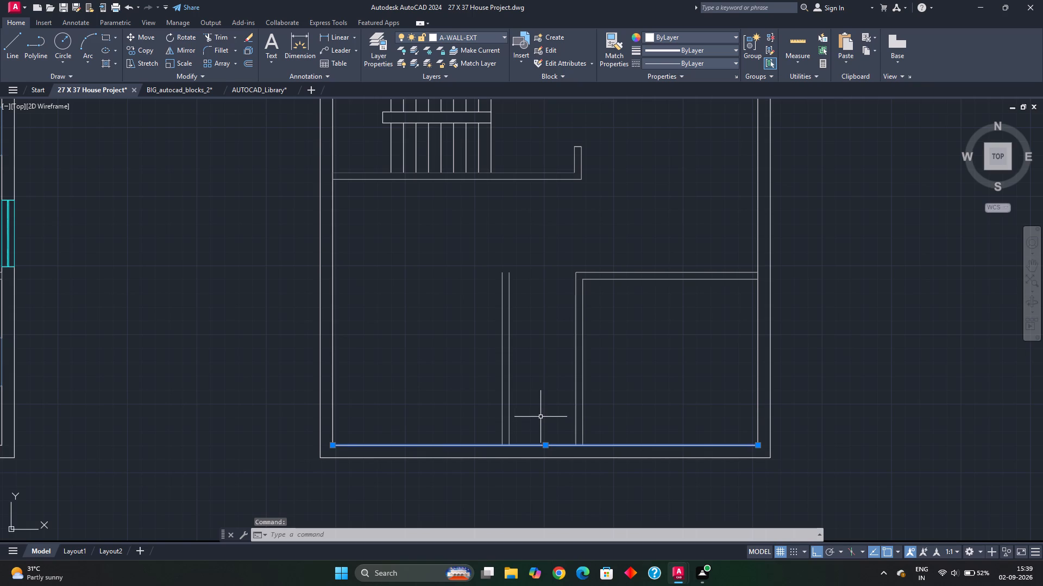
{"action": "key", "text": "o"}
{"action": "key", "text": "Return"}
{"action": "key", "text": "6"}
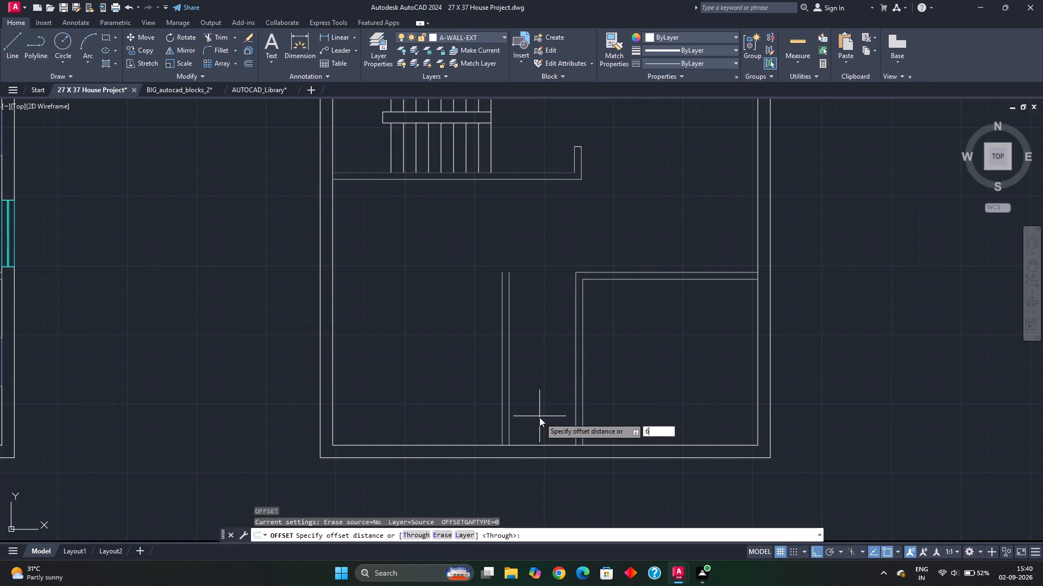
{"action": "key", "text": "apostrophe"}
{"action": "key", "text": "Return"}
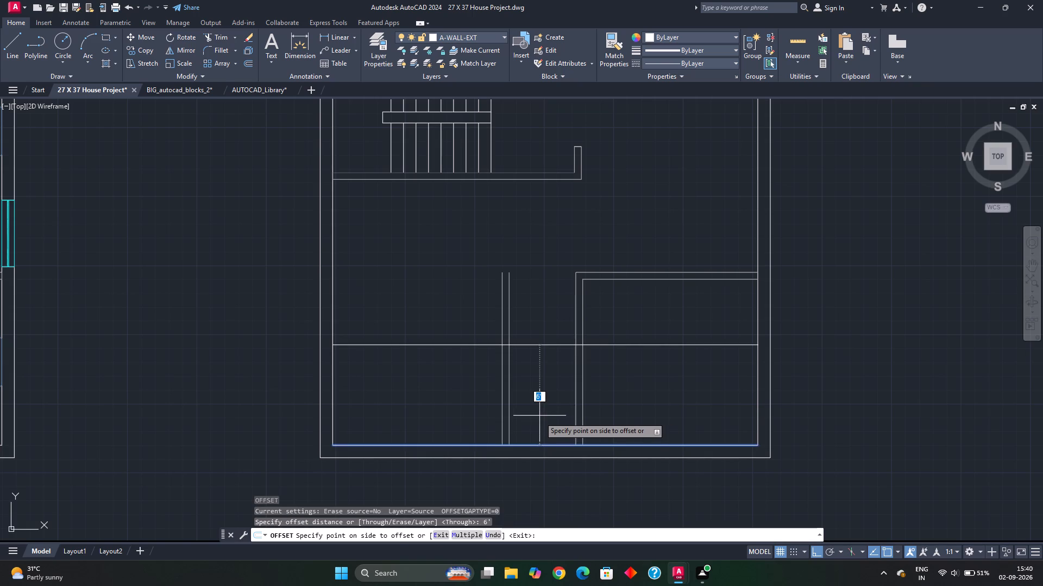
{"action": "left_click", "coordinate": [539, 416]}
{"action": "left_click", "coordinate": [553, 340]}
{"action": "key", "text": "Escape"}
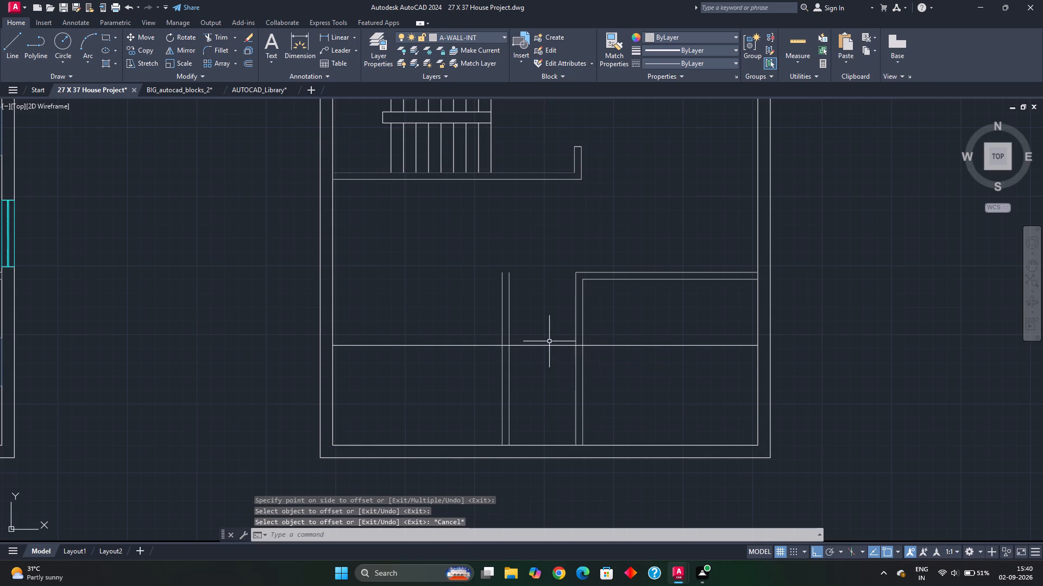
Move the new east-west line to the A-WALL-INT layer.
{"action": "left_click", "coordinate": [550, 341]}
{"action": "left_click", "coordinate": [530, 367]}
{"action": "left_click", "coordinate": [500, 34]}
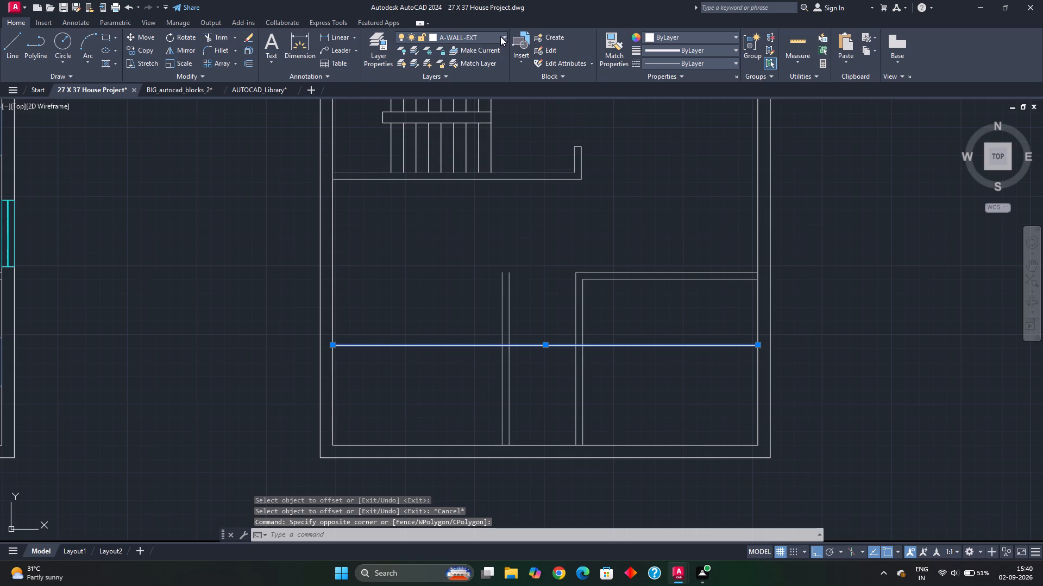
{"action": "left_click", "coordinate": [468, 207]}
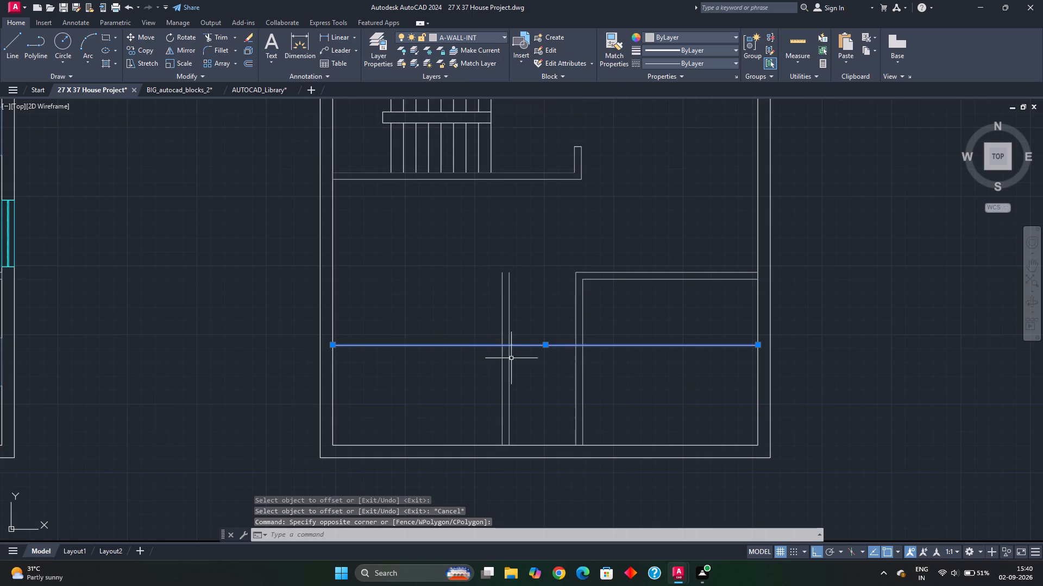
{"action": "key", "text": "Escape"}
Offset the new east-west interior line 5" northward to give the partition its thickness.
{"action": "key", "text": "o"}
{"action": "key", "text": "Return"}
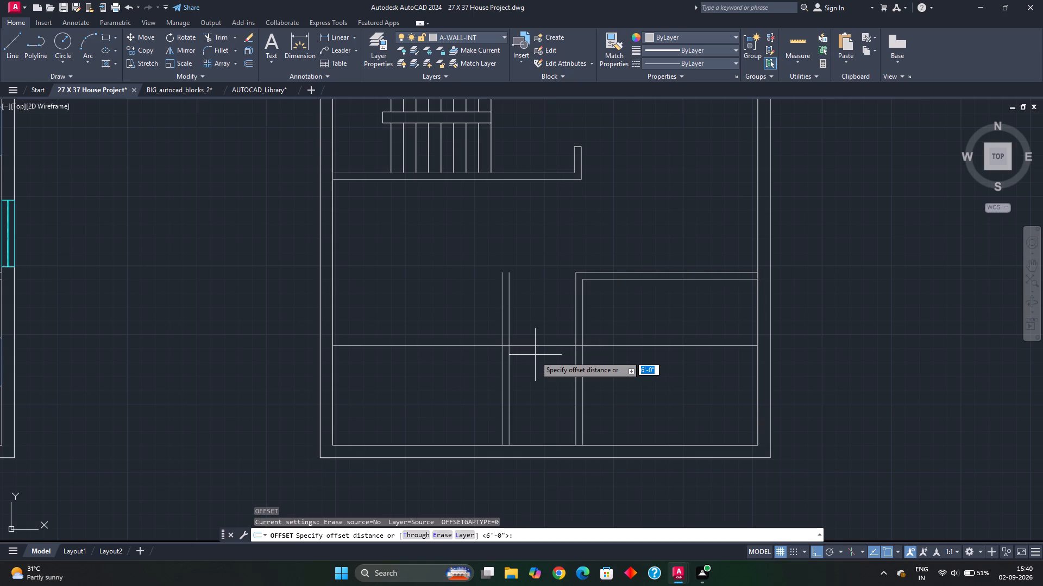
{"action": "type", "text": "5\""}
{"action": "key", "text": "Return"}
{"action": "left_click", "coordinate": [558, 345]}
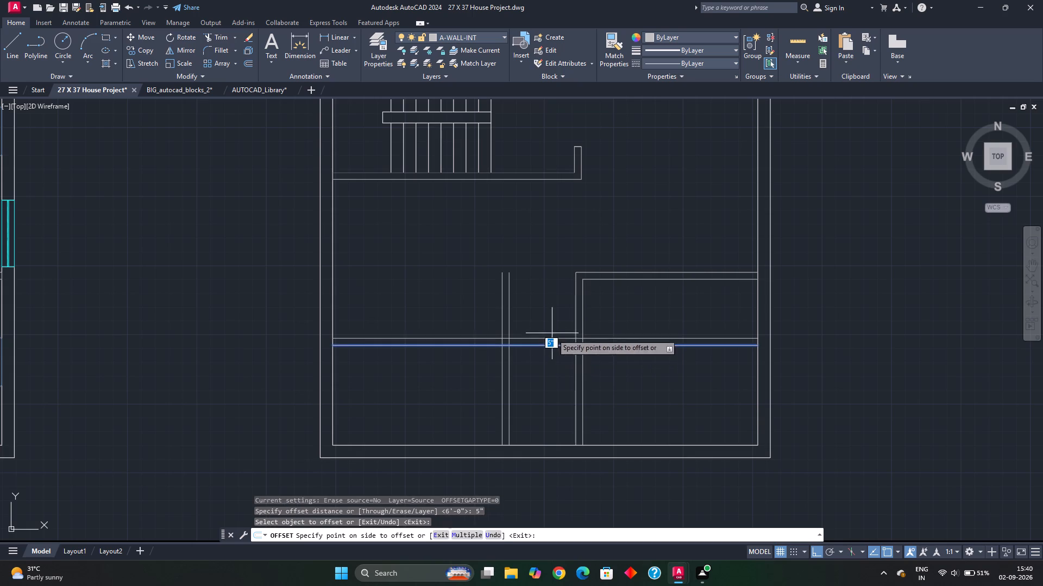
{"action": "left_click", "coordinate": [551, 334]}
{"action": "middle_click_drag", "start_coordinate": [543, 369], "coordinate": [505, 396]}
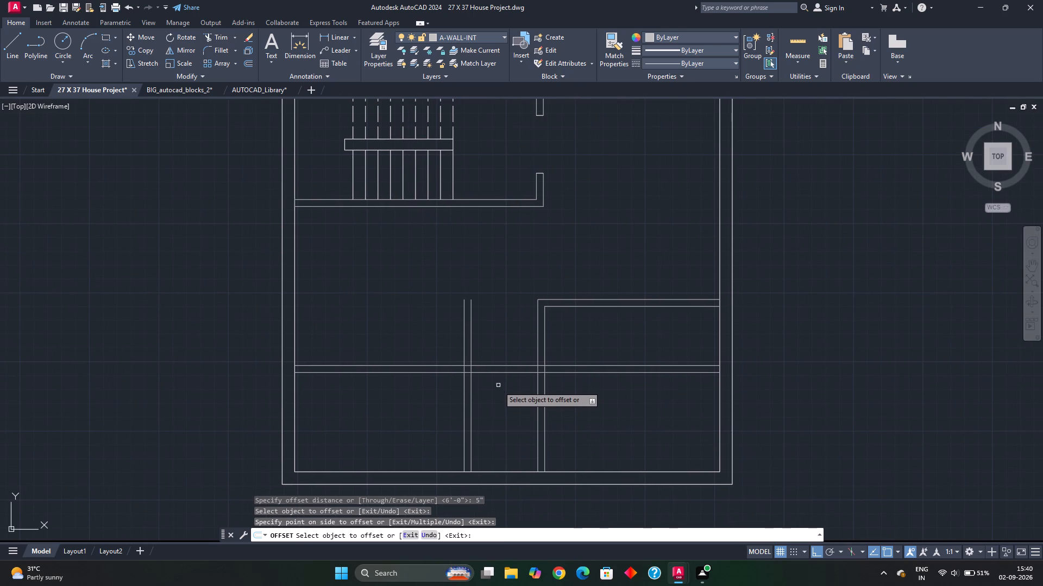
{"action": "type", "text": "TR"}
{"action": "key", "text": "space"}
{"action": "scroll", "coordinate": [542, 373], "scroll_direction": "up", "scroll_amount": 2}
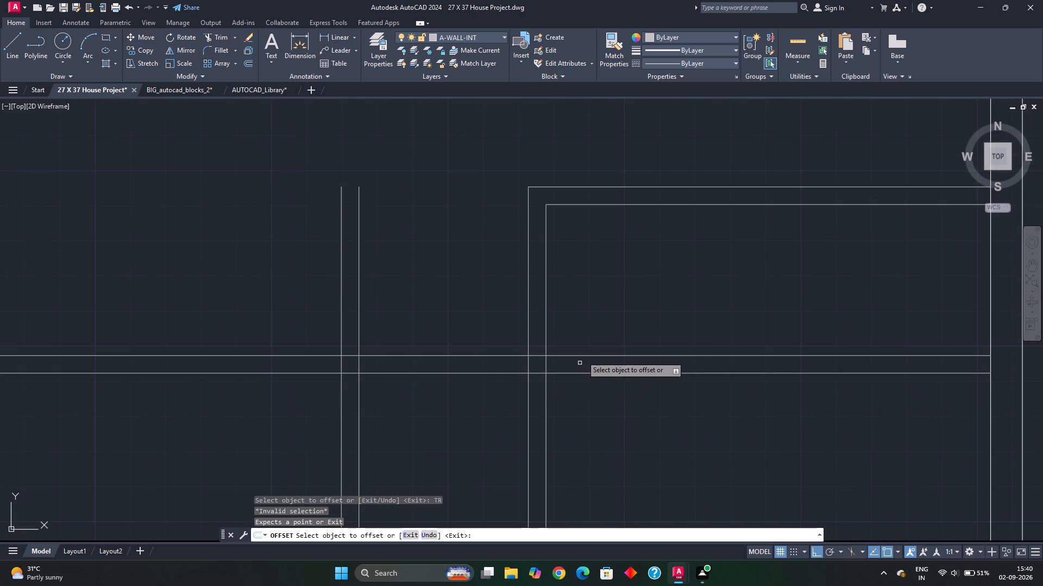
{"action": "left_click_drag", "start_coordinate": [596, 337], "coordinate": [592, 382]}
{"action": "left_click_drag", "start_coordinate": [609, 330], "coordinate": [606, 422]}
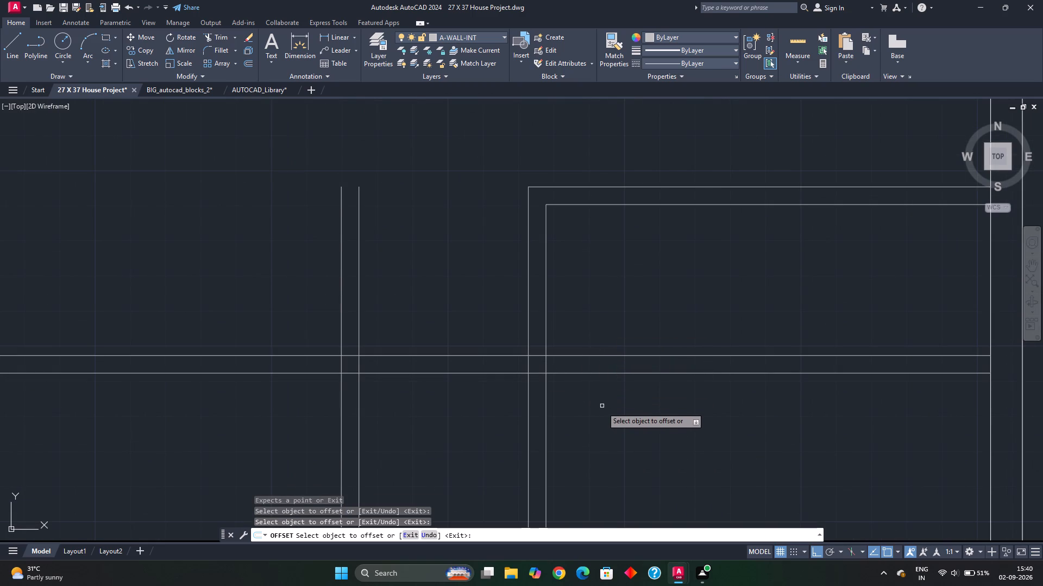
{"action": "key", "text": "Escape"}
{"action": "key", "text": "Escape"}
Trim away the east-west partition lines inside the southeast room and within its west wall, opening the junction between the two walls.
{"action": "key", "text": "t"}
{"action": "type", "text": "R"}
{"action": "key", "text": "space"}
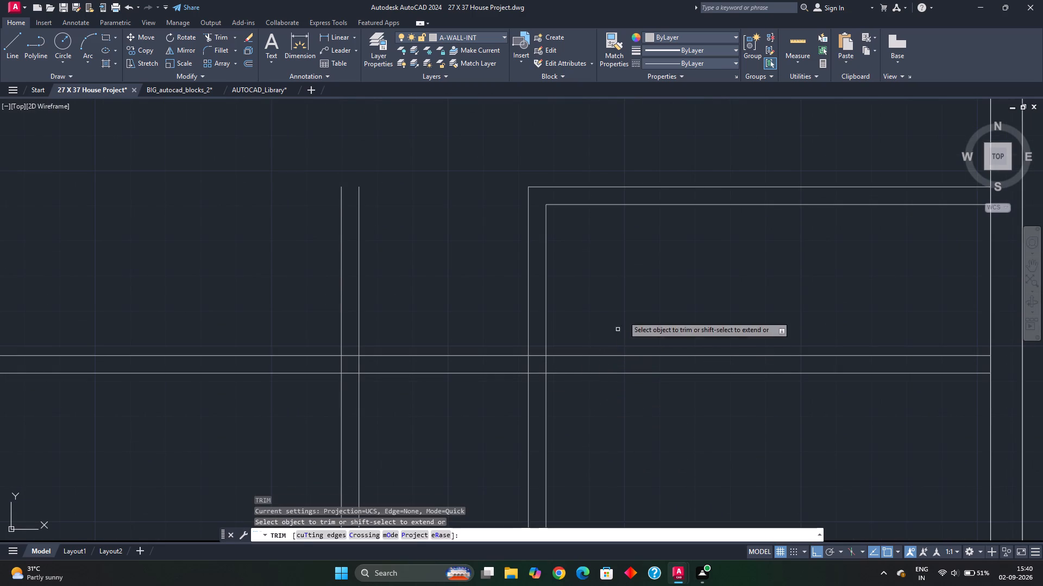
{"action": "left_click_drag", "start_coordinate": [623, 314], "coordinate": [619, 424]}
{"action": "scroll", "coordinate": [536, 387], "scroll_direction": "up", "scroll_amount": 2}
{"action": "left_click_drag", "start_coordinate": [542, 297], "coordinate": [542, 300]}
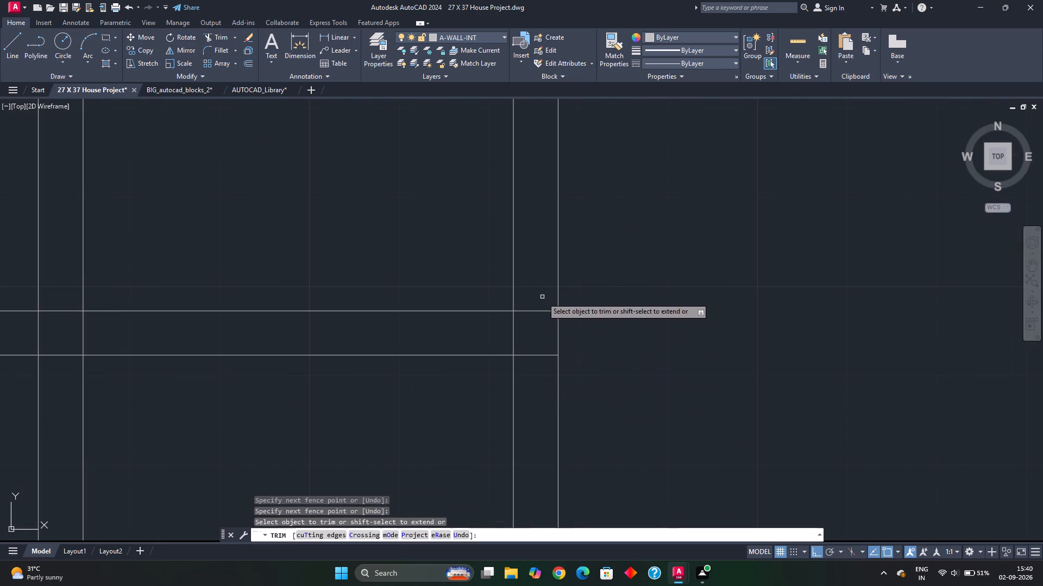
{"action": "left_click_drag", "start_coordinate": [542, 300], "coordinate": [546, 405]}
{"action": "left_click_drag", "start_coordinate": [519, 331], "coordinate": [494, 333]}
{"action": "scroll", "coordinate": [495, 335], "scroll_direction": "down", "scroll_amount": 3}
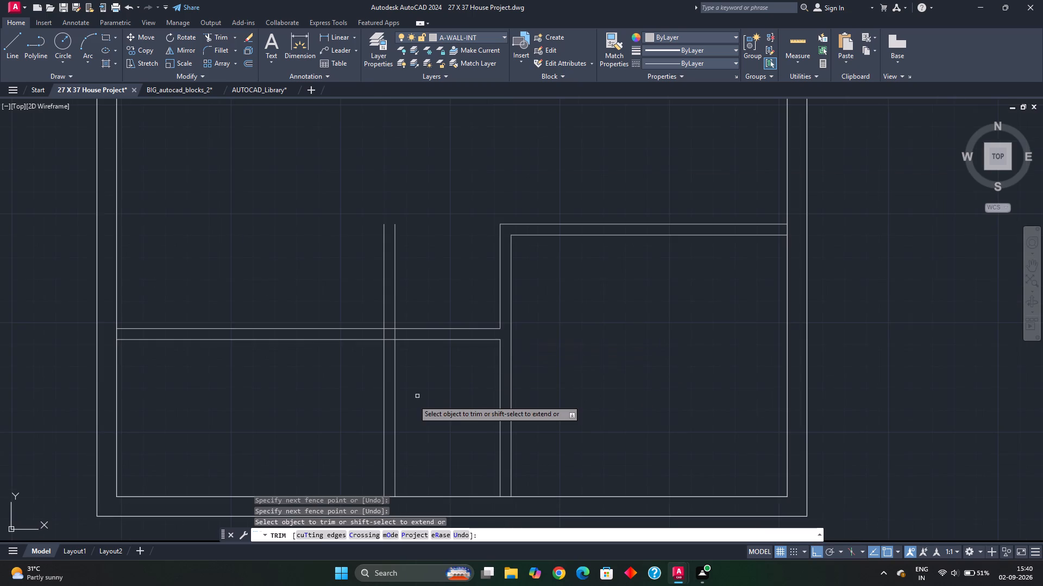
Trim the two new partitions where they cross, removing the parts extending north and west, to leave a clean northwest corner.
{"action": "scroll", "coordinate": [383, 334], "scroll_direction": "up", "scroll_amount": 3}
{"action": "left_click_drag", "start_coordinate": [435, 342], "coordinate": [417, 339]}
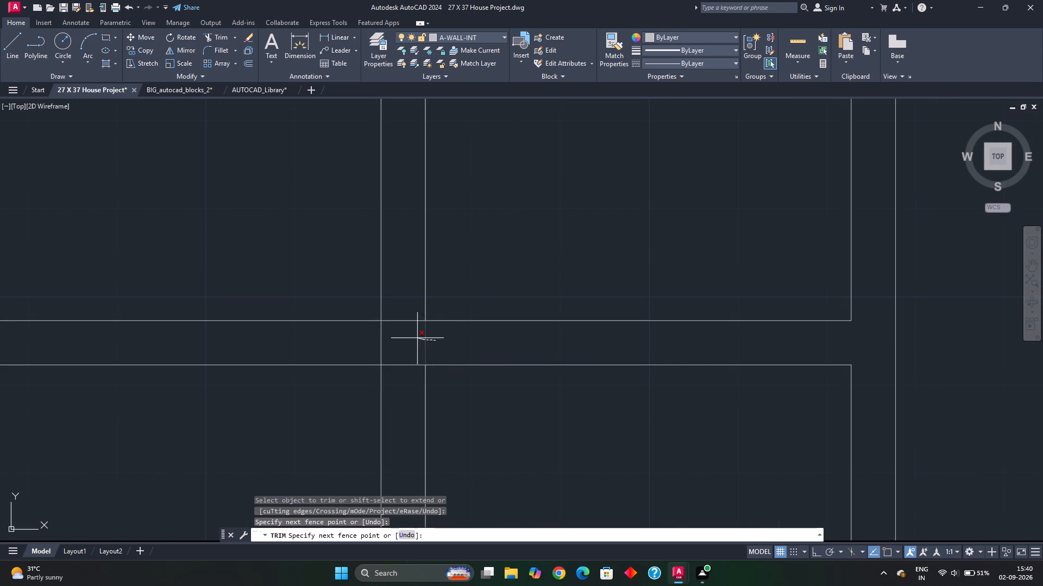
{"action": "left_click_drag", "start_coordinate": [417, 339], "coordinate": [407, 342]}
{"action": "scroll", "coordinate": [439, 310], "scroll_direction": "down", "scroll_amount": 2}
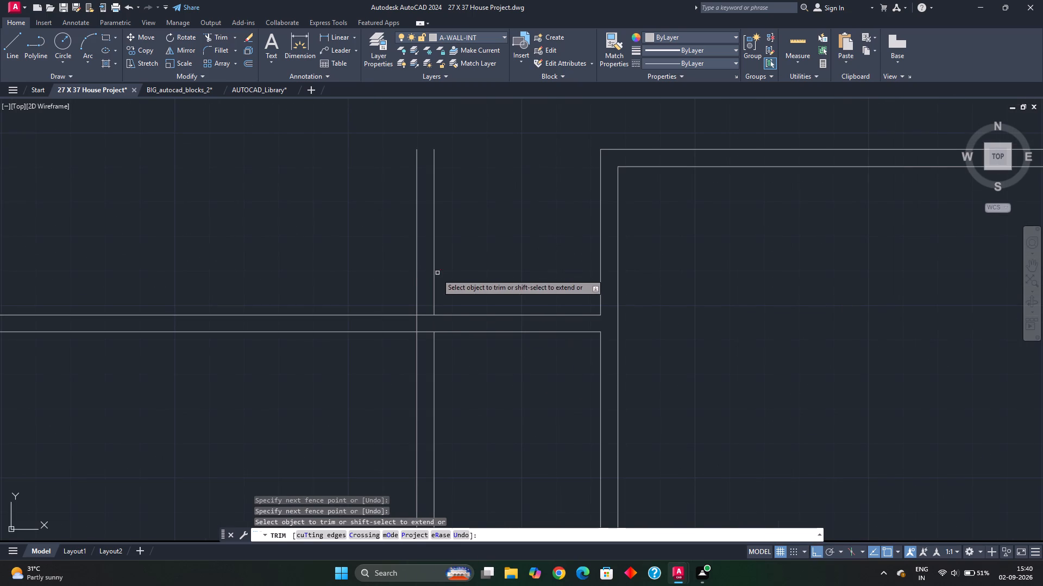
{"action": "left_click_drag", "start_coordinate": [437, 275], "coordinate": [390, 281]}
{"action": "left_click_drag", "start_coordinate": [388, 295], "coordinate": [370, 370]}
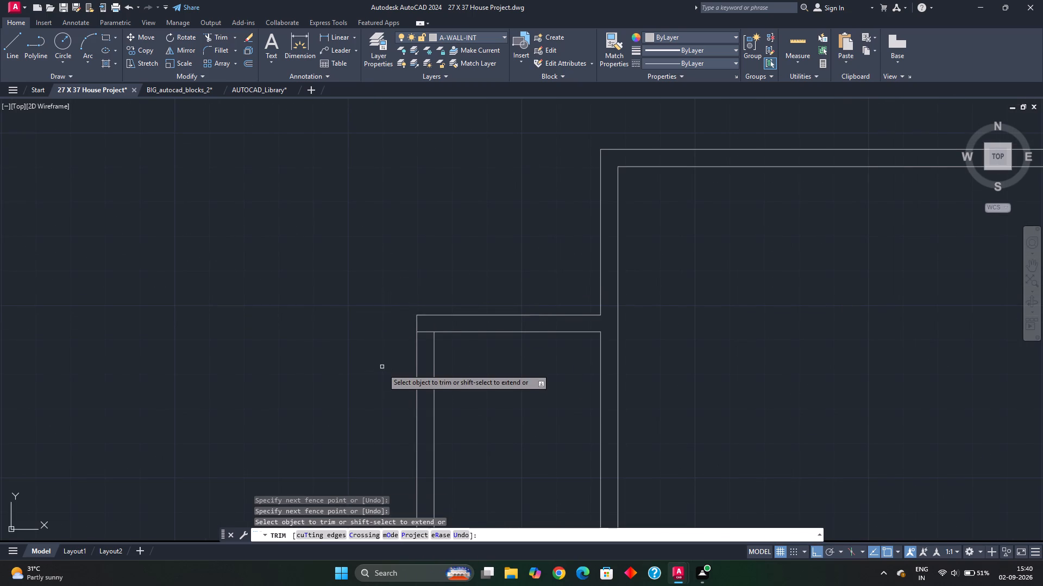
{"action": "scroll", "coordinate": [382, 371], "scroll_direction": "down", "scroll_amount": 1}
{"action": "left_click", "coordinate": [409, 346]}
{"action": "scroll", "coordinate": [431, 393], "scroll_direction": "down", "scroll_amount": 1}
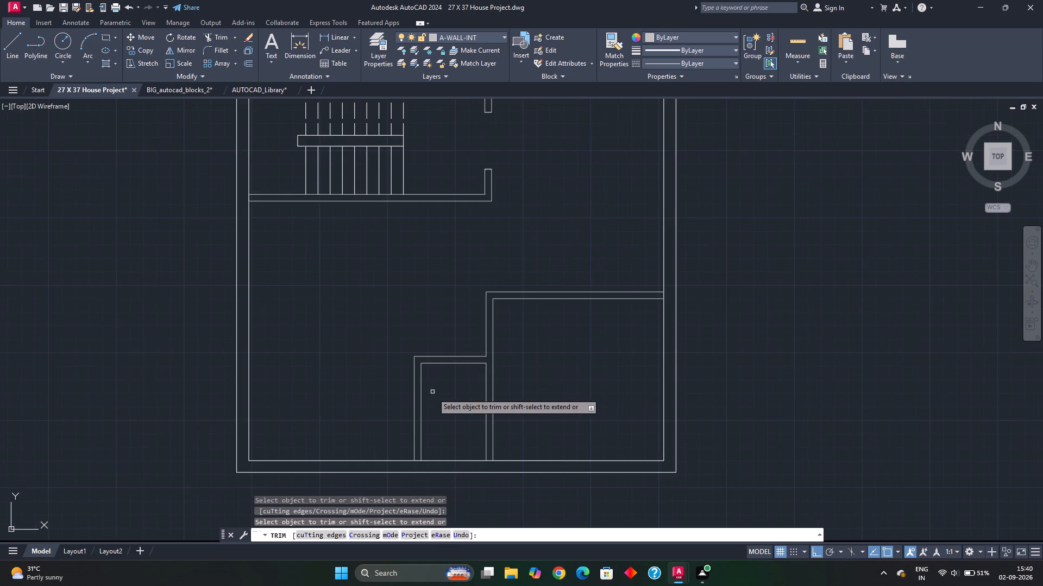
Review the southern partitions of the new layout against the neighbouring furnished house plan.
{"action": "middle_click_drag", "start_coordinate": [432, 392], "coordinate": [442, 354]}
{"action": "middle_click_drag", "start_coordinate": [474, 392], "coordinate": [475, 392]}
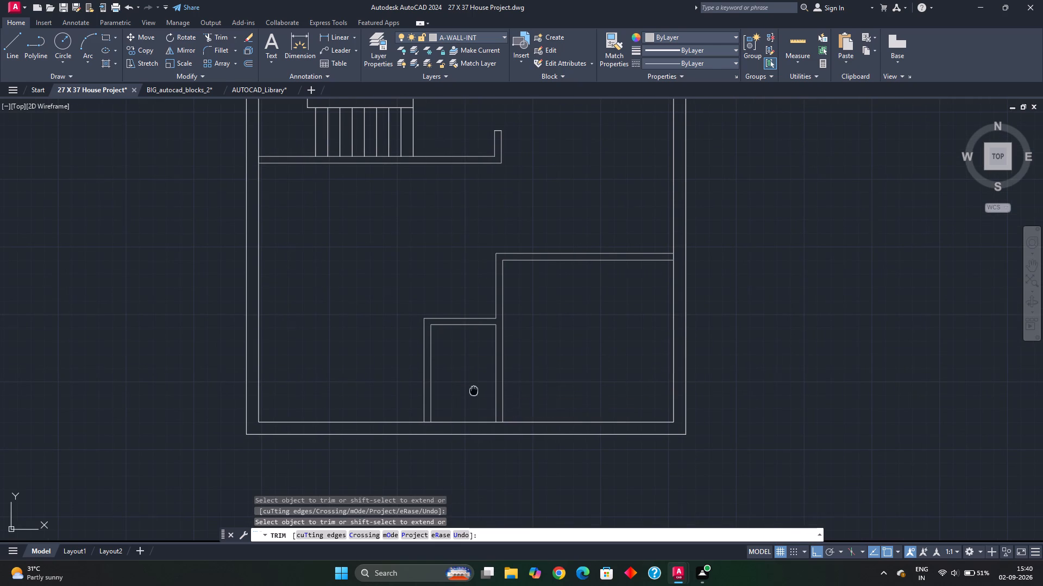
{"action": "middle_click_drag", "start_coordinate": [475, 392], "coordinate": [541, 373]}
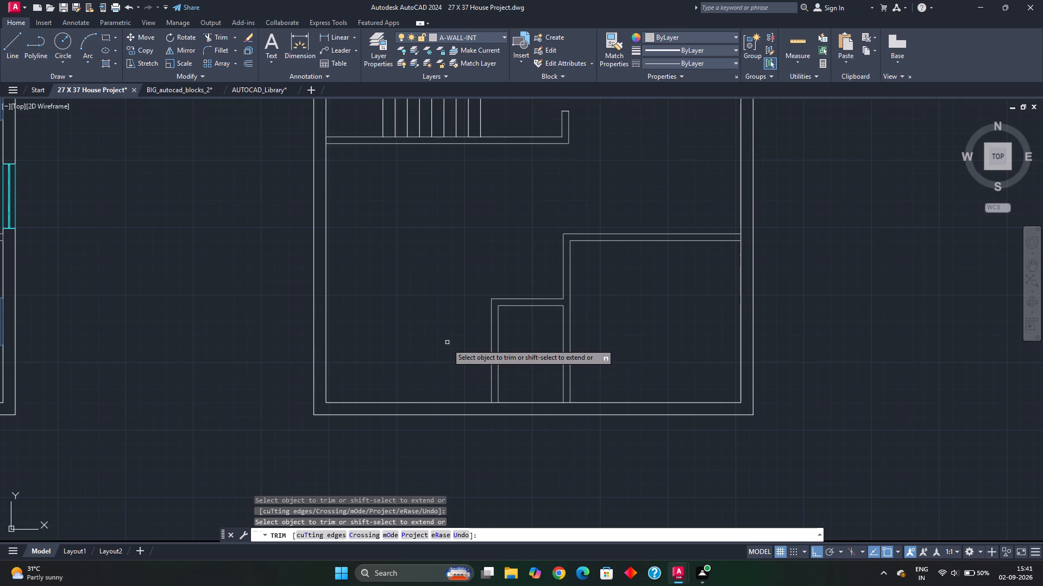
{"action": "scroll", "coordinate": [447, 343], "scroll_direction": "down", "scroll_amount": 3}
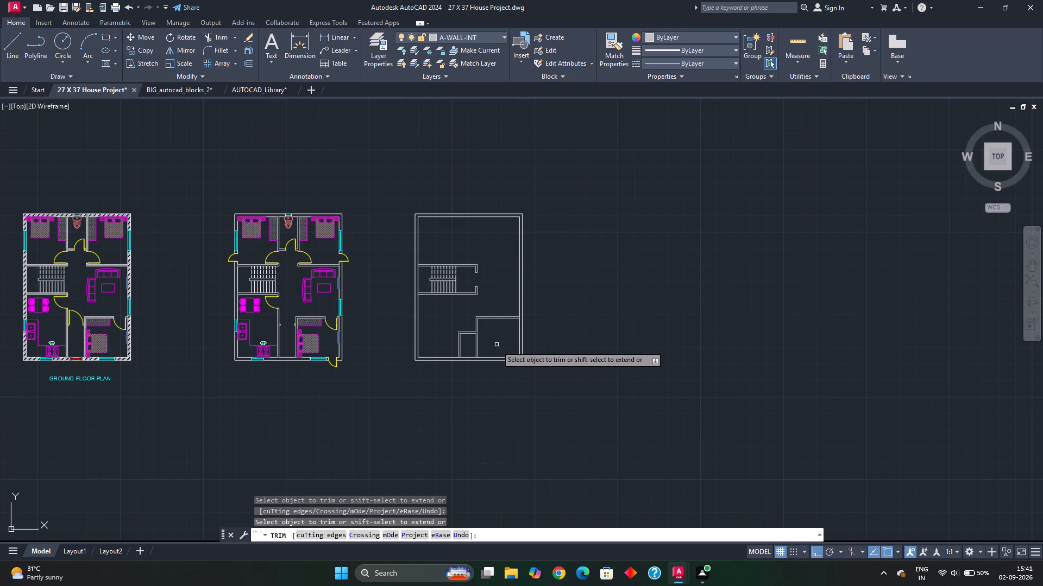
{"action": "scroll", "coordinate": [497, 346], "scroll_direction": "up", "scroll_amount": 2}
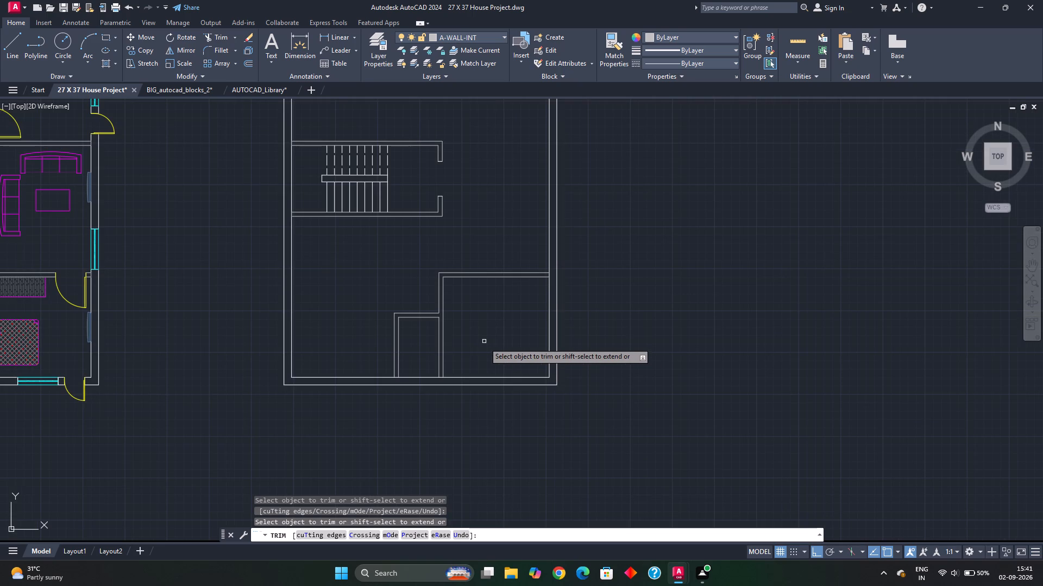
{"action": "scroll", "coordinate": [484, 342], "scroll_direction": "down", "scroll_amount": 1}
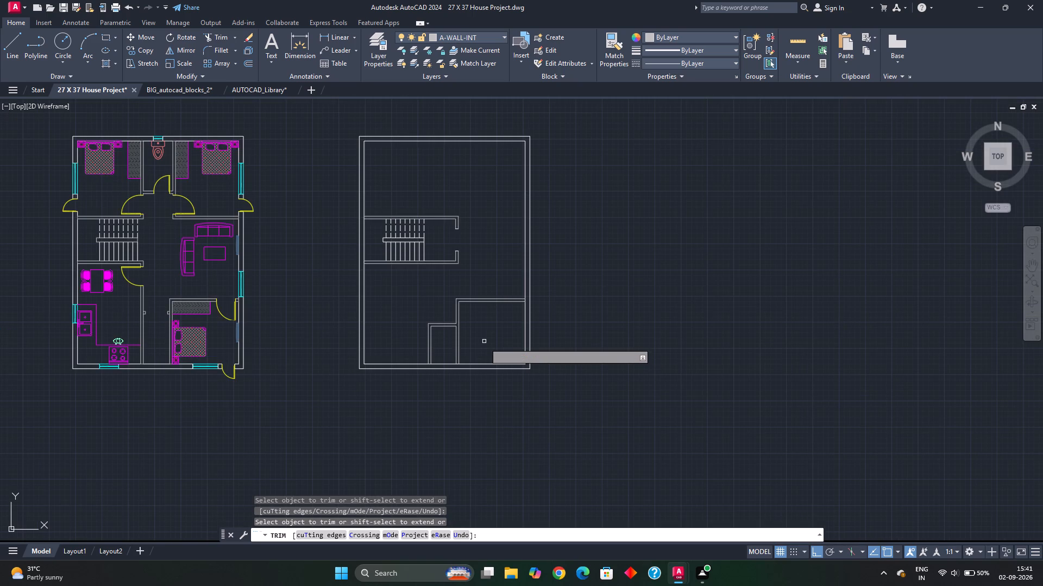
{"action": "key", "text": "Escape"}
{"action": "key", "text": "Escape"}
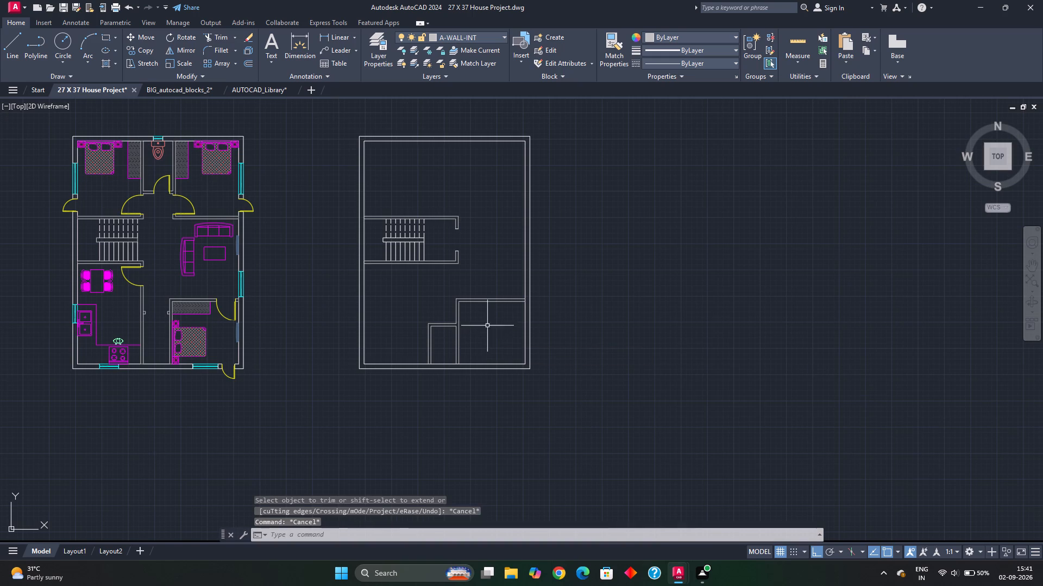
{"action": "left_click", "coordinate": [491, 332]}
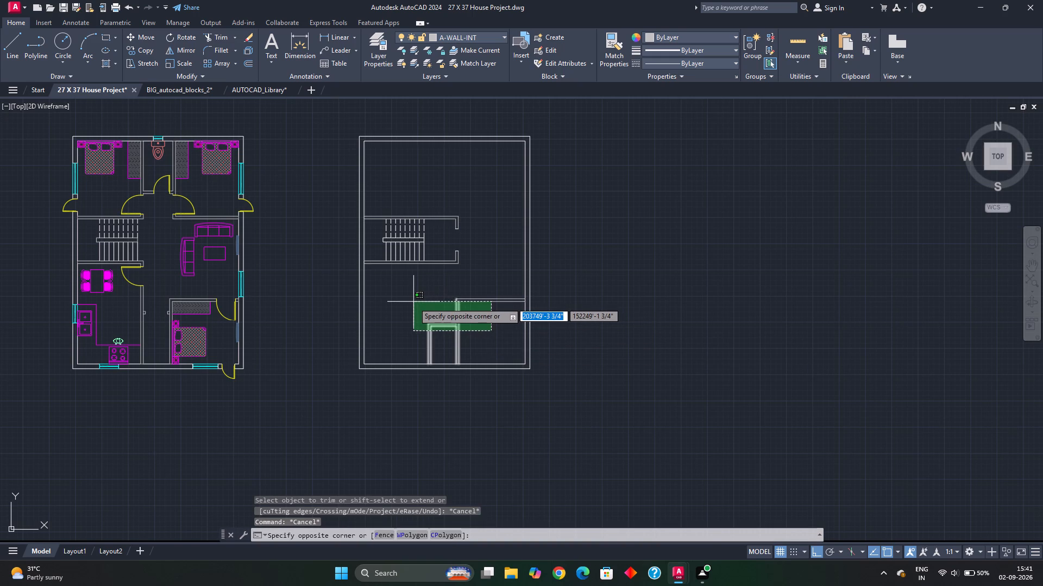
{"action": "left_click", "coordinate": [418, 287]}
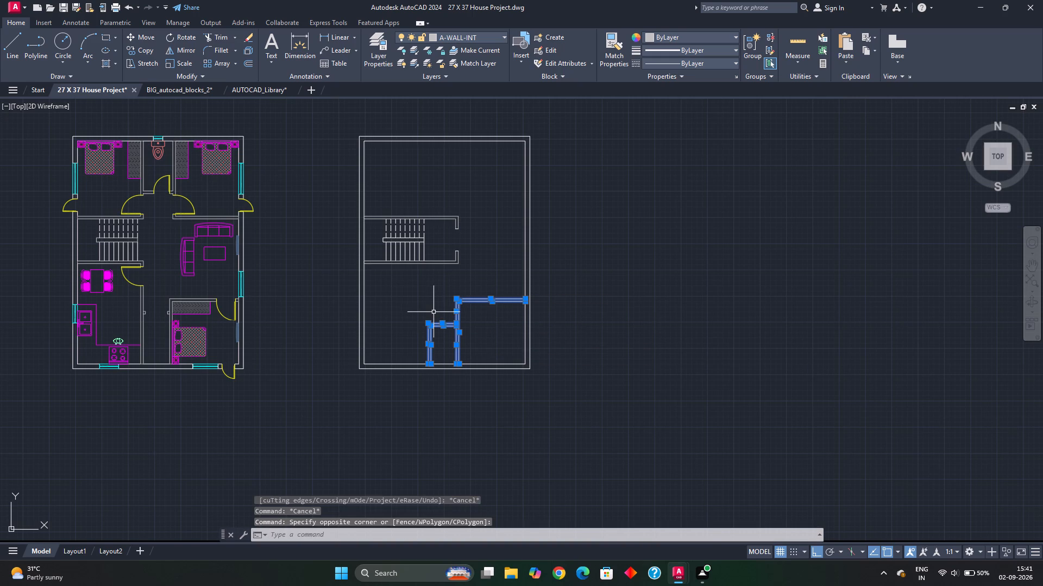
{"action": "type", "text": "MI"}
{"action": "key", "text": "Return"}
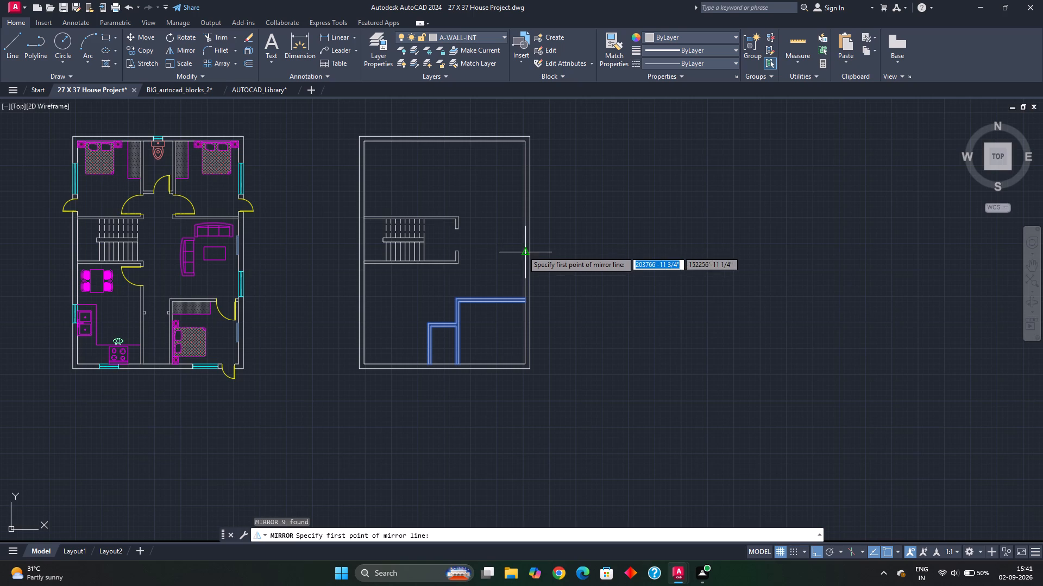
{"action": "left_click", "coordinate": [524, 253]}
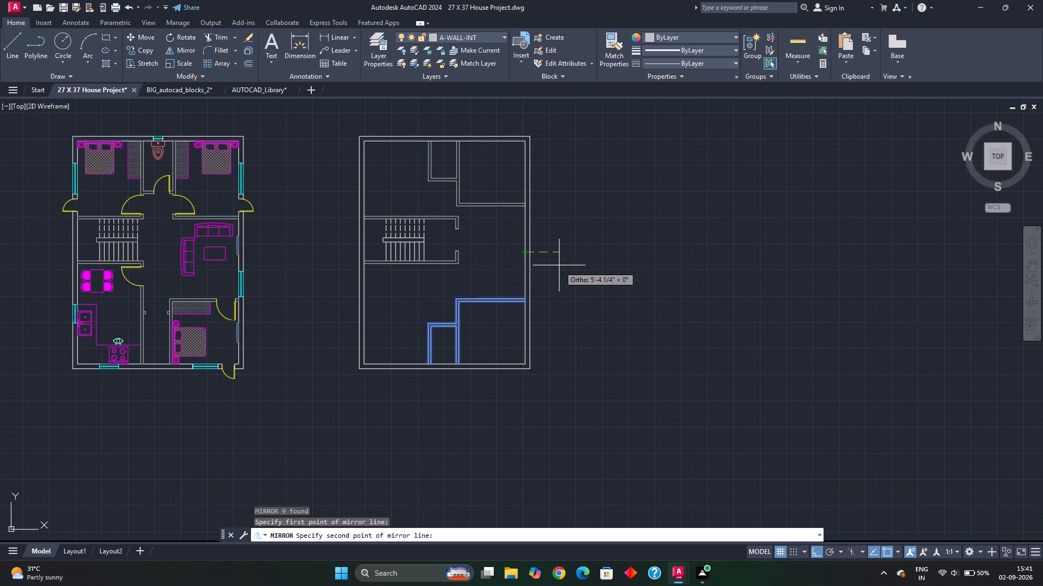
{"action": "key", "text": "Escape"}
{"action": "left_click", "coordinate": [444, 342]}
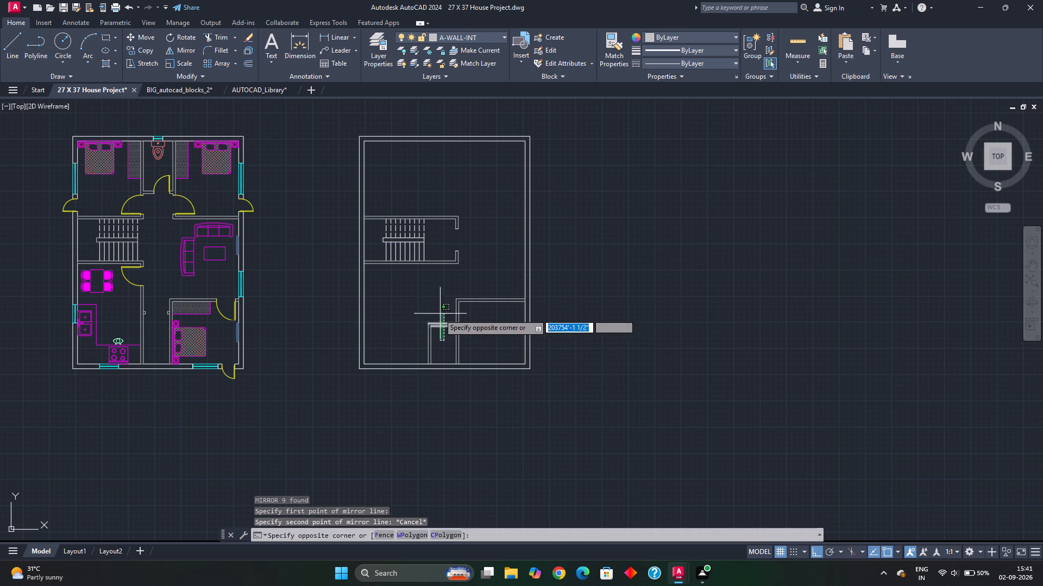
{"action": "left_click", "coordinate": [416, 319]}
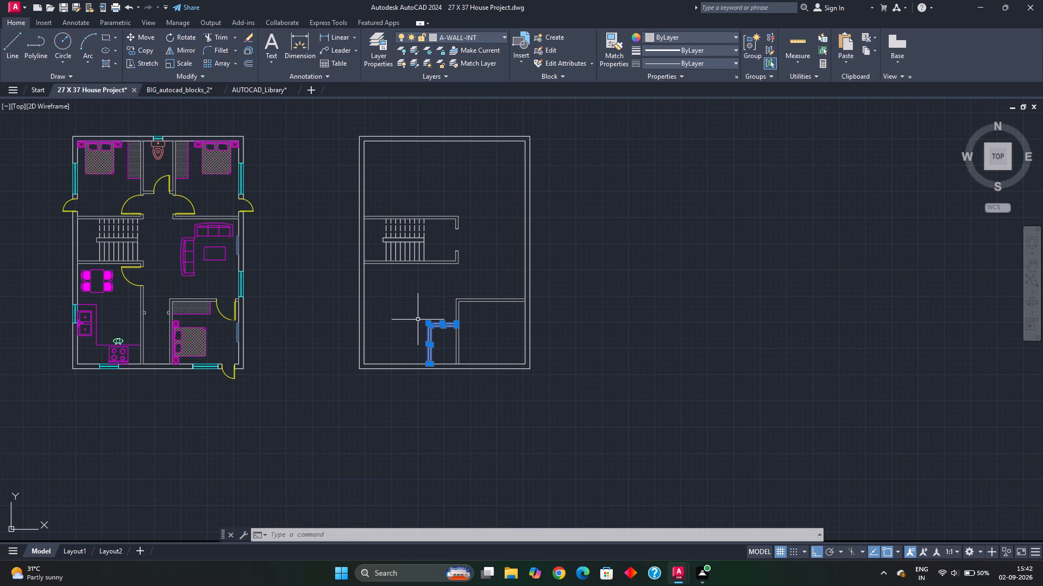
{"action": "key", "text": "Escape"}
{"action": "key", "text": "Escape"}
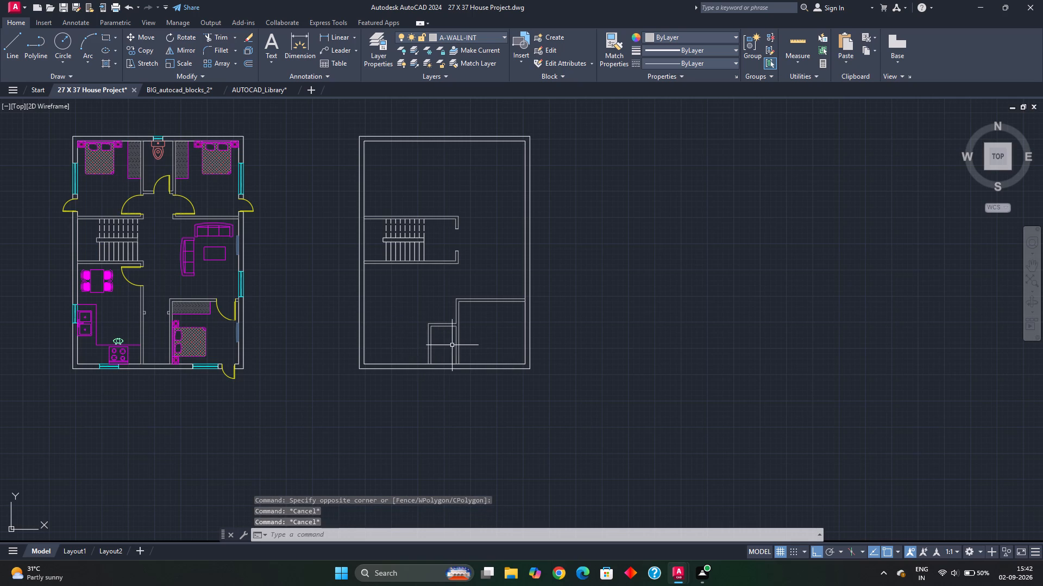
Delete all the southern room partitions from the new layout, keeping the outer walls and the stair enclosure.
{"action": "left_click", "coordinate": [477, 330]}
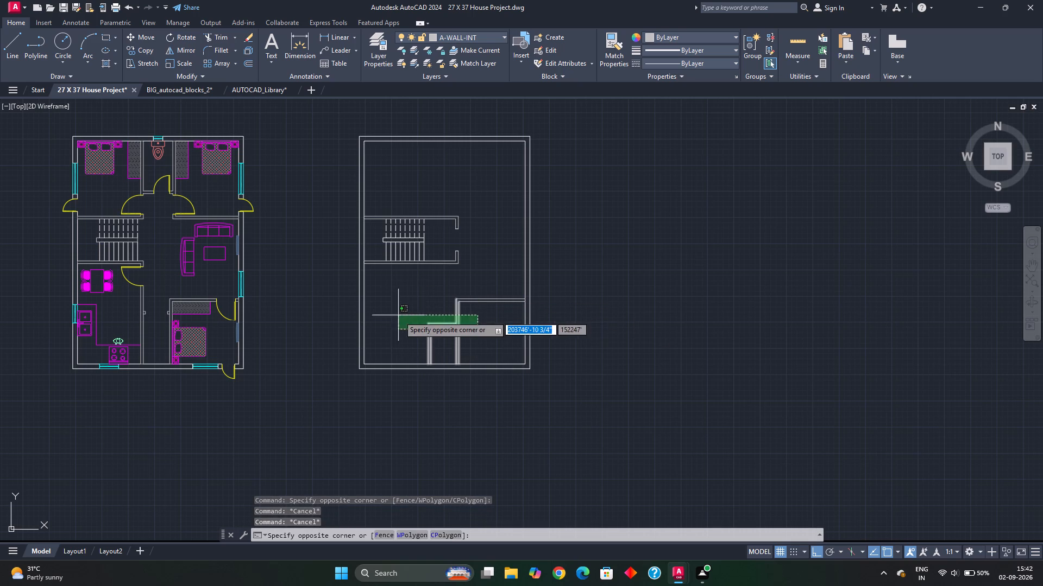
{"action": "left_click", "coordinate": [424, 286]}
{"action": "key", "text": "Delete"}
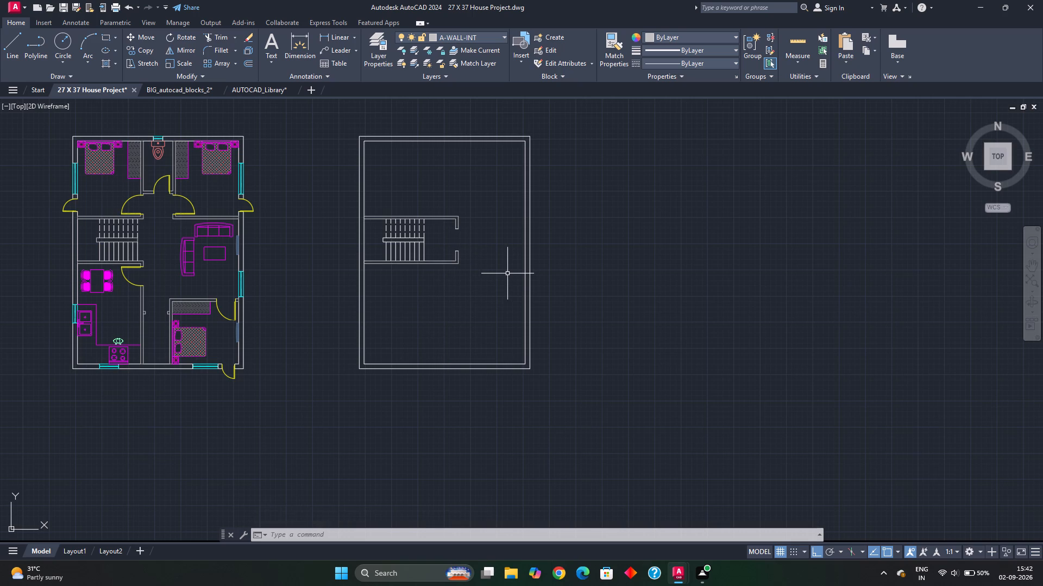
Measure the clear width and depth of the open area north of the stair enclosure with Quick measure.
{"action": "middle_click_drag", "start_coordinate": [420, 205], "coordinate": [420, 240]}
{"action": "scroll", "coordinate": [419, 244], "scroll_direction": "up", "scroll_amount": 2}
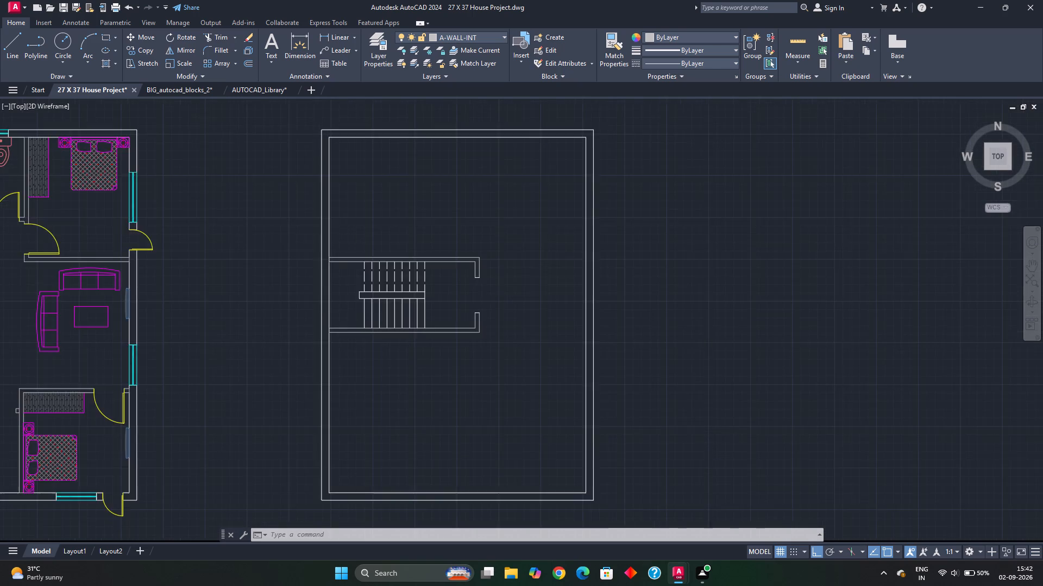
{"action": "middle_click_drag", "start_coordinate": [425, 241], "coordinate": [418, 295]}
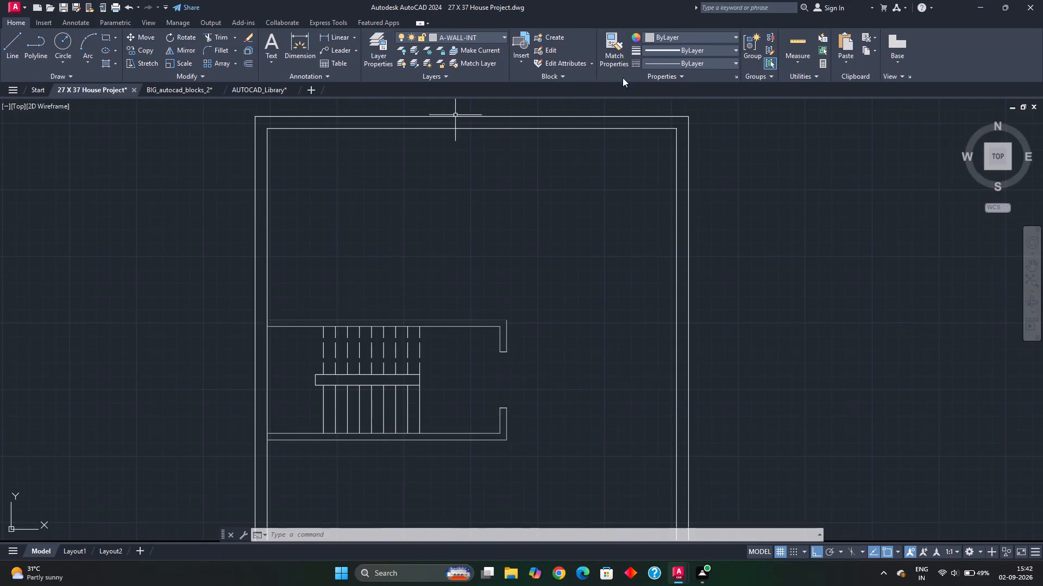
{"action": "left_click", "coordinate": [797, 44]}
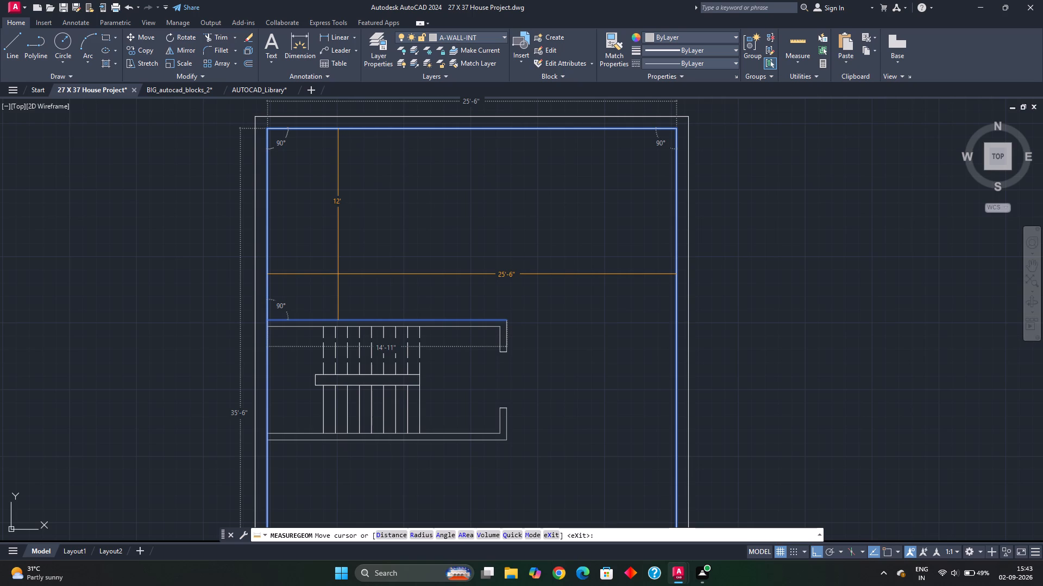
{"action": "scroll", "coordinate": [337, 277], "scroll_direction": "down", "scroll_amount": 1}
{"action": "key", "text": "Escape"}
Examine the furnished plan's room arrangement beside the emptied layout to compare how the spaces around the stairs are divided.
{"action": "scroll", "coordinate": [341, 295], "scroll_direction": "down", "scroll_amount": 2}
{"action": "scroll", "coordinate": [197, 310], "scroll_direction": "up", "scroll_amount": 2}
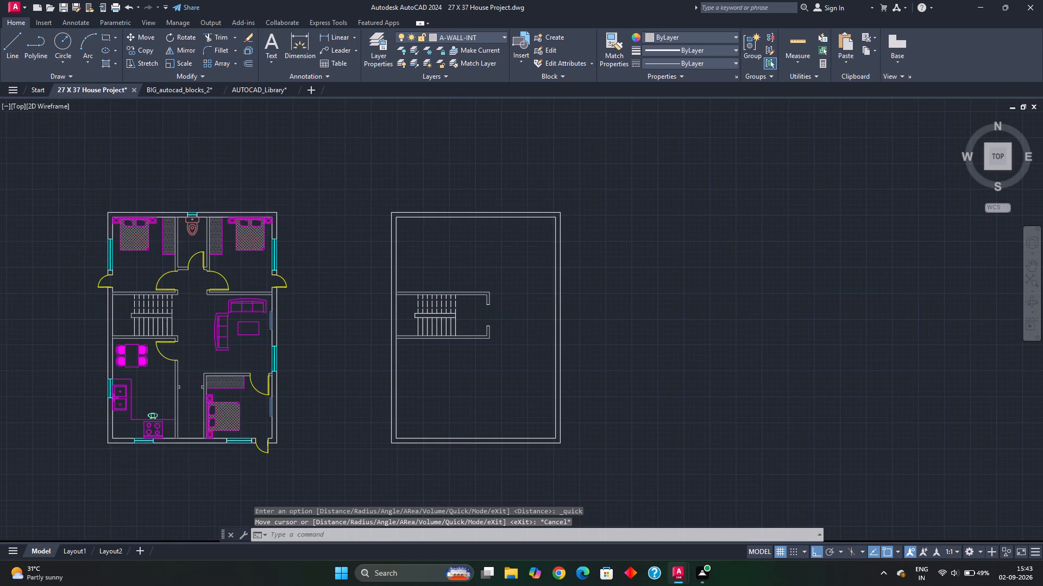
{"action": "middle_click_drag", "start_coordinate": [221, 295], "coordinate": [227, 295]}
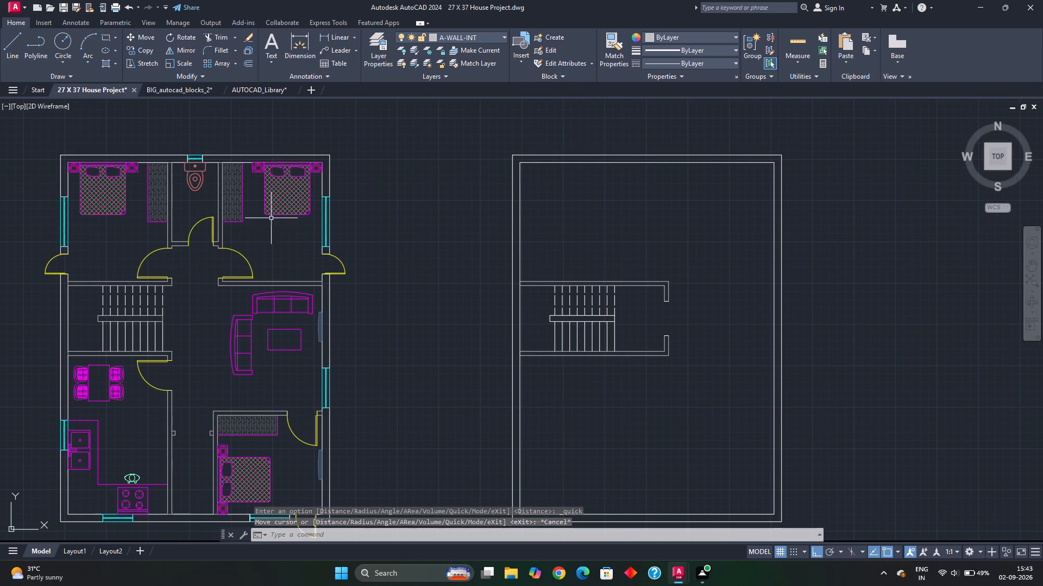
{"action": "middle_click_drag", "start_coordinate": [181, 335], "coordinate": [236, 305]}
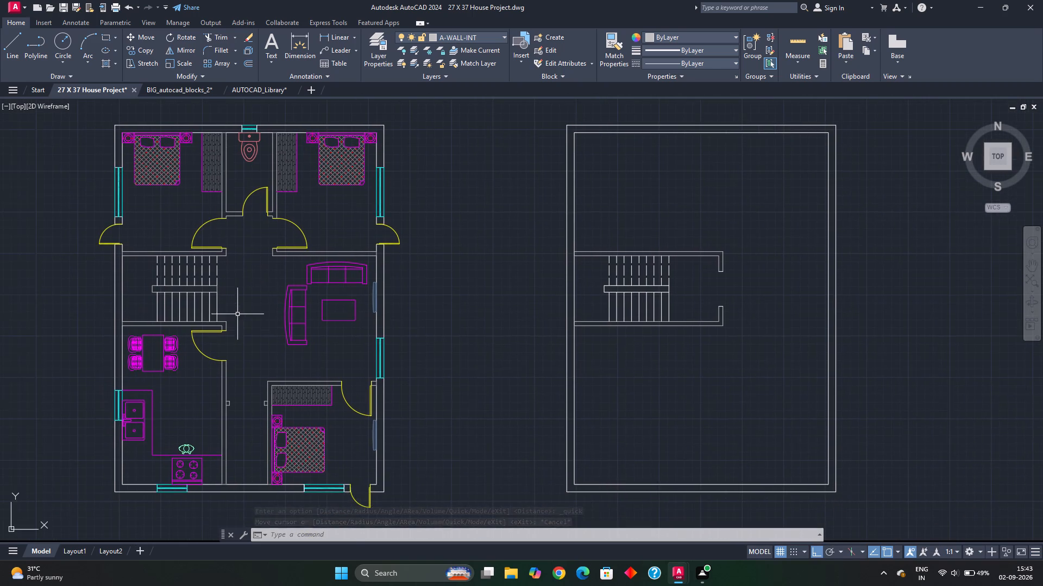
{"action": "scroll", "coordinate": [240, 341], "scroll_direction": "down", "scroll_amount": 2}
{"action": "middle_click_drag", "start_coordinate": [240, 343], "coordinate": [338, 316]}
{"action": "scroll", "coordinate": [325, 267], "scroll_direction": "up", "scroll_amount": 1}
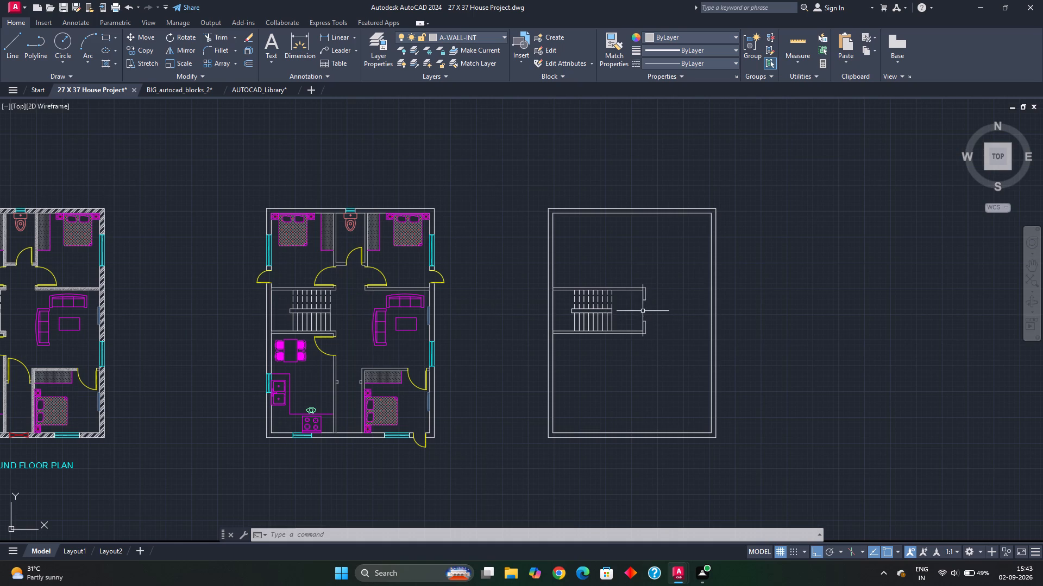
{"action": "scroll", "coordinate": [642, 311], "scroll_direction": "up", "scroll_amount": 2}
{"action": "scroll", "coordinate": [633, 319], "scroll_direction": "down", "scroll_amount": 1}
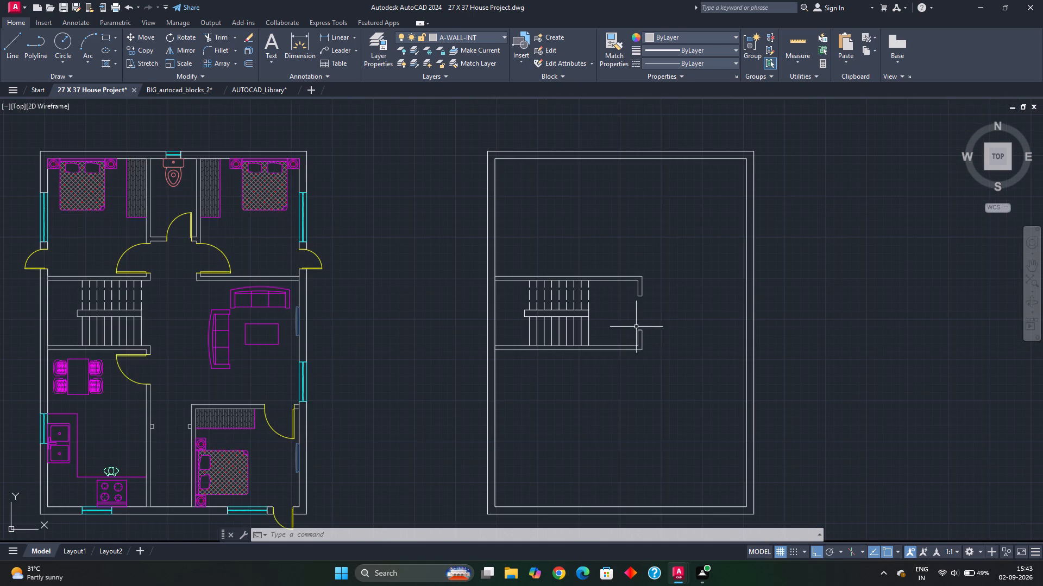